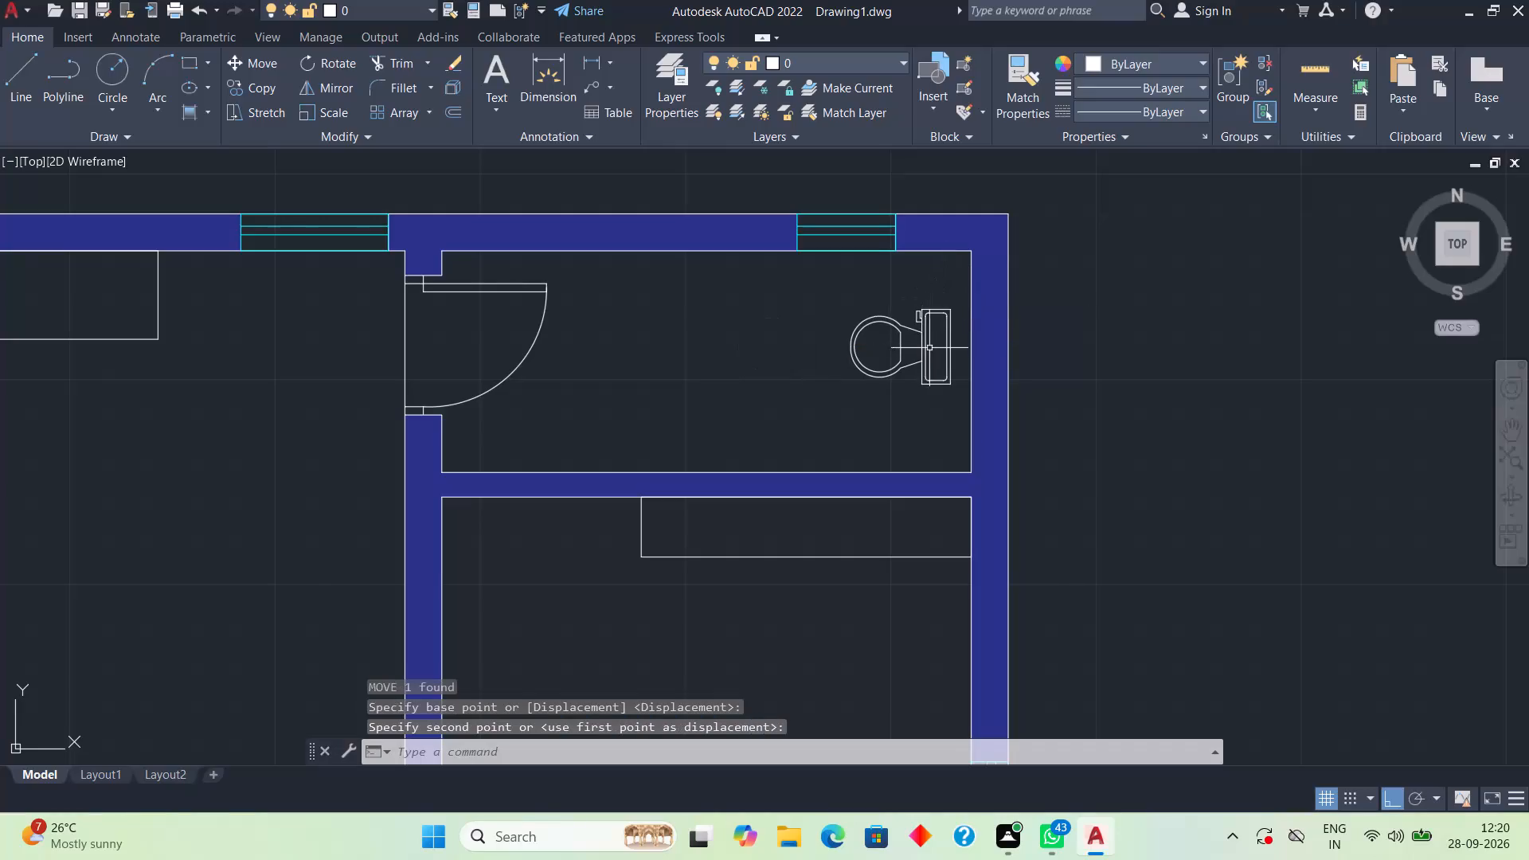
Move the toilet block slightly up toward the bathroom's top wall, keeping it beside the outer side wall.
{"action": "left_click", "coordinate": [927, 365]}
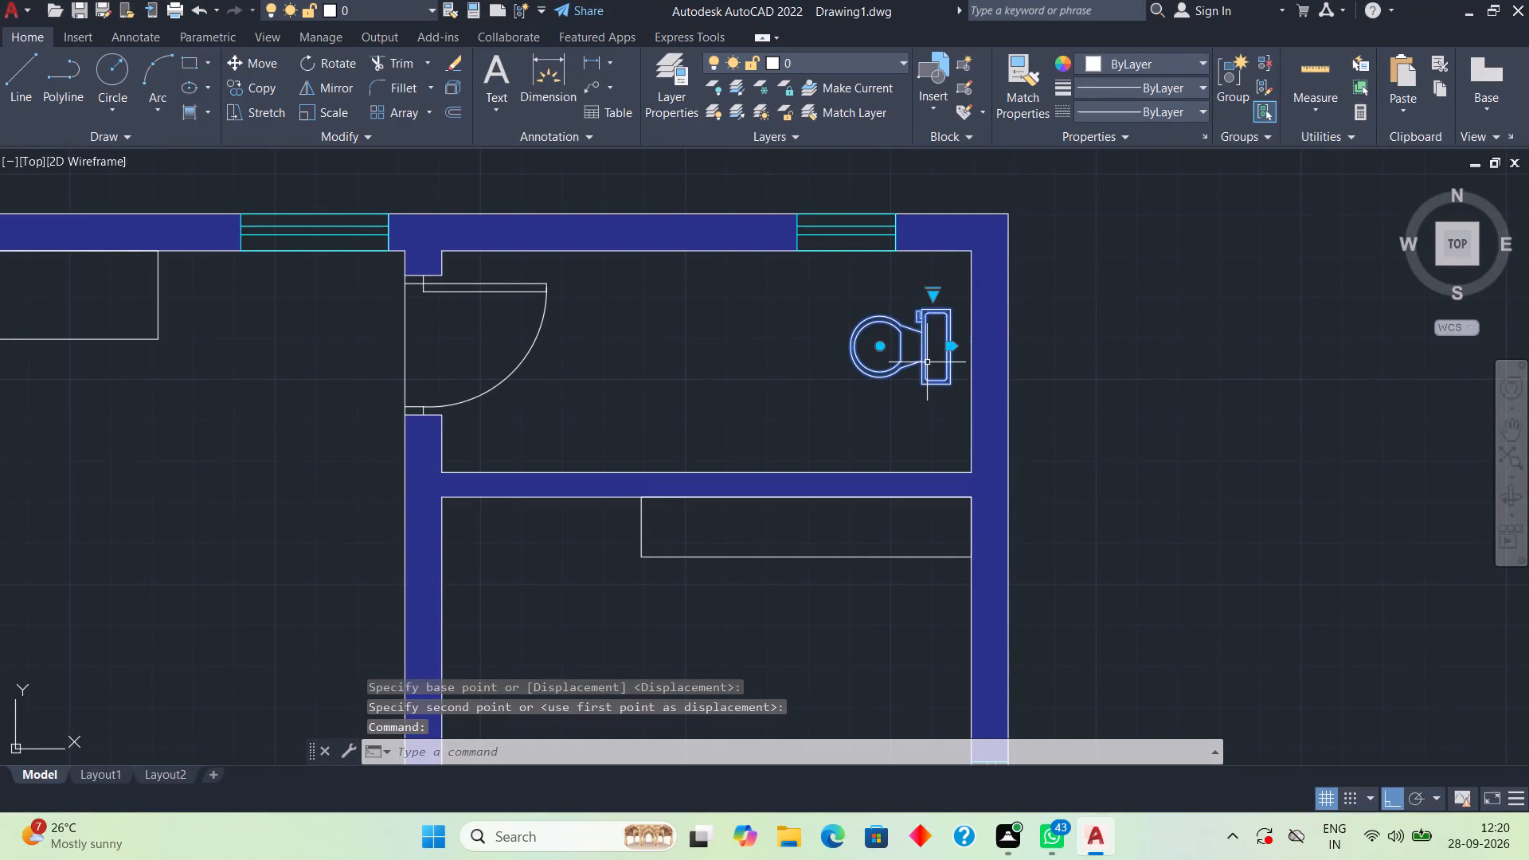
{"action": "left_click", "coordinate": [898, 344]}
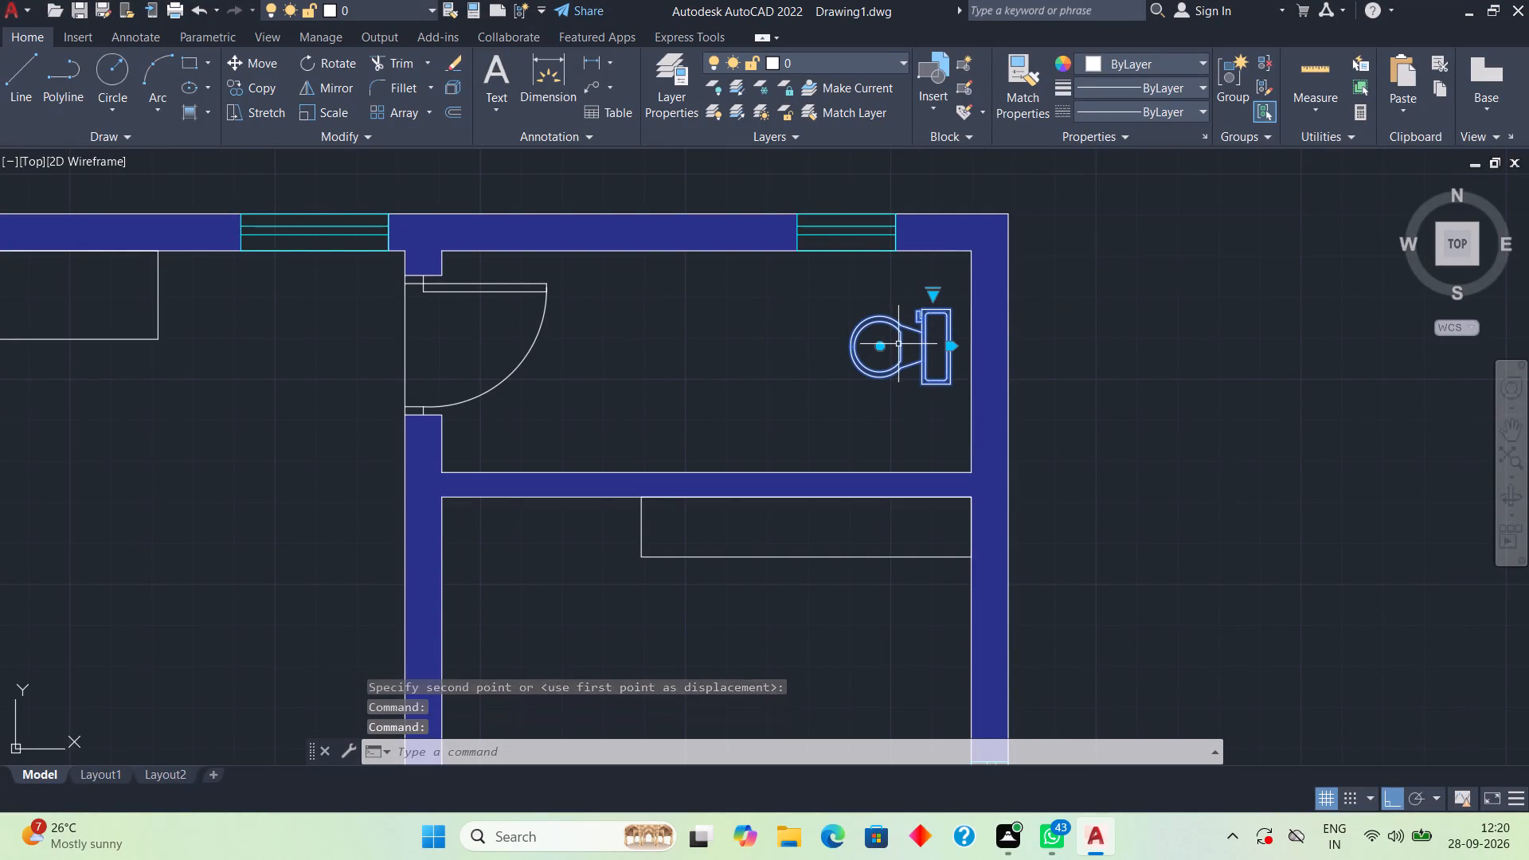
{"action": "left_click_drag", "start_coordinate": [901, 333], "coordinate": [905, 321]}
{"action": "double_click", "coordinate": [905, 320]}
{"action": "left_click_drag", "start_coordinate": [944, 315], "coordinate": [946, 296]}
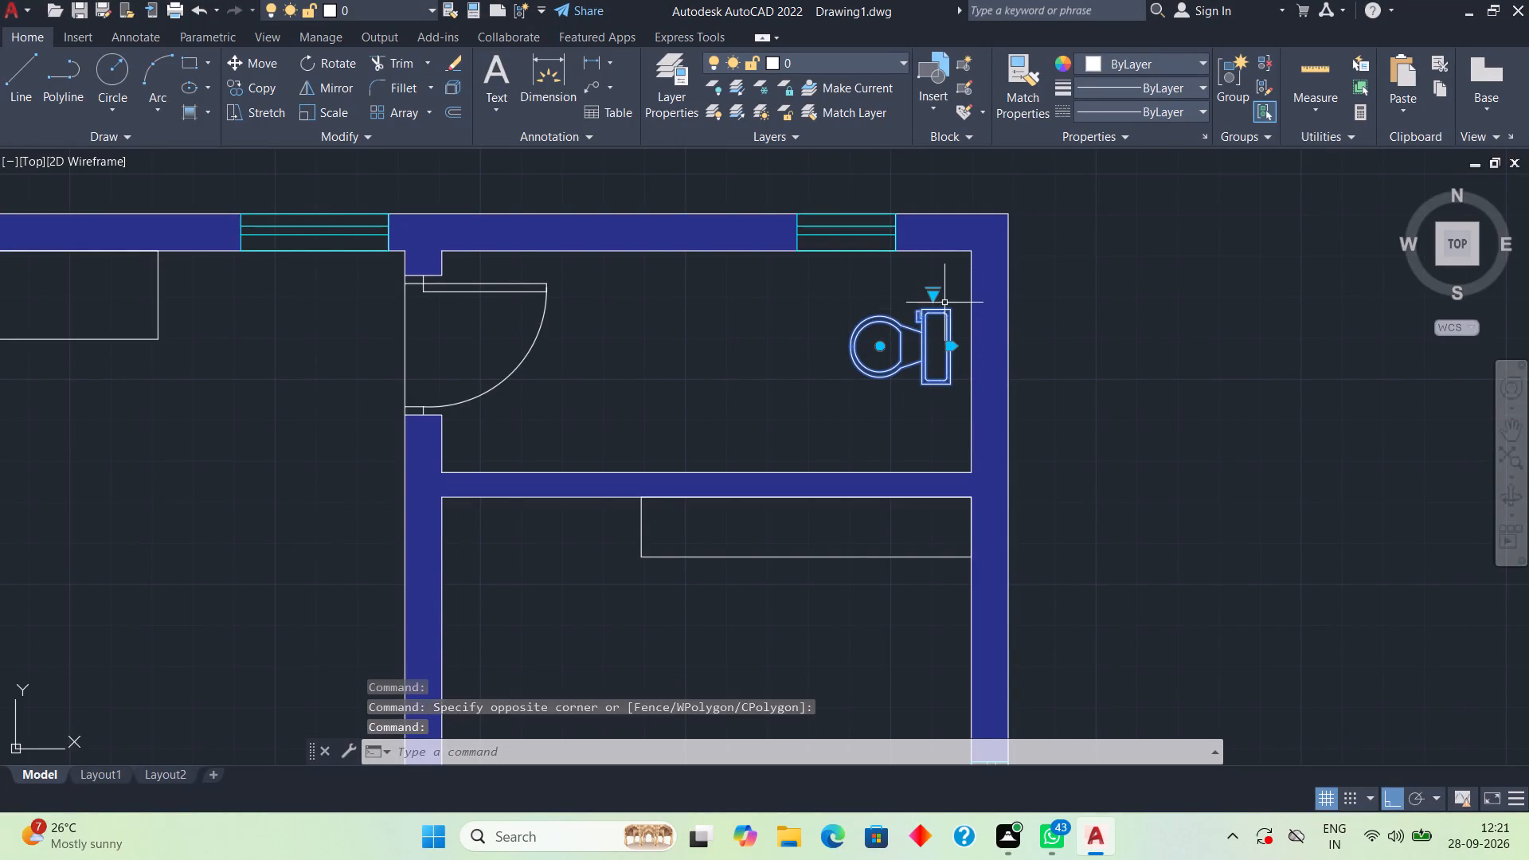
{"action": "left_click_drag", "start_coordinate": [946, 296], "coordinate": [946, 295]}
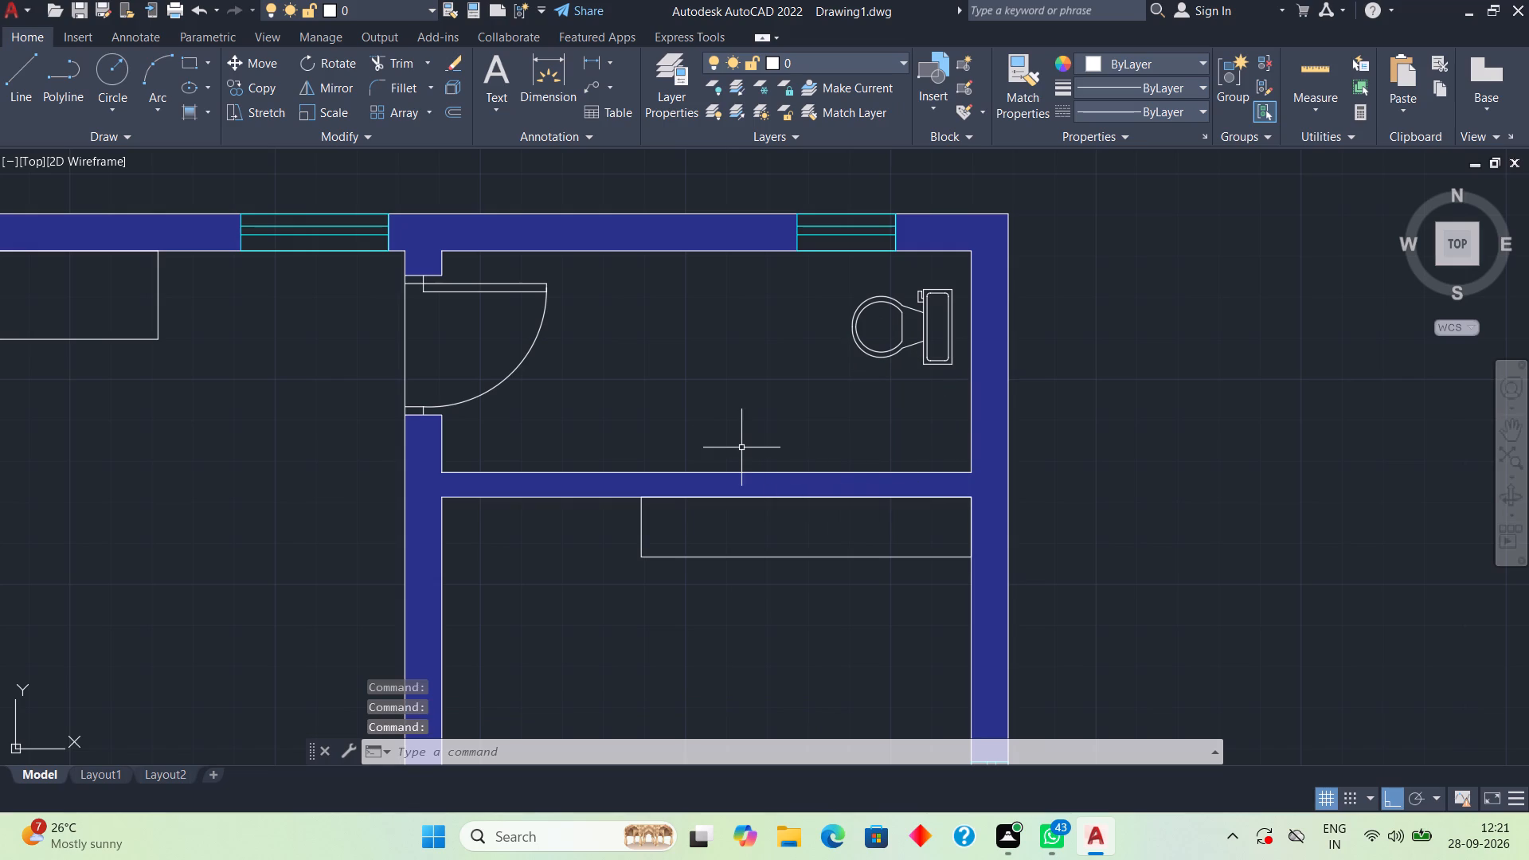
Examine the whole floor plan, from the bathroom down to the kitchen, main entrance and staircase.
{"action": "scroll", "coordinate": [721, 381], "scroll_direction": "down", "scroll_amount": 1}
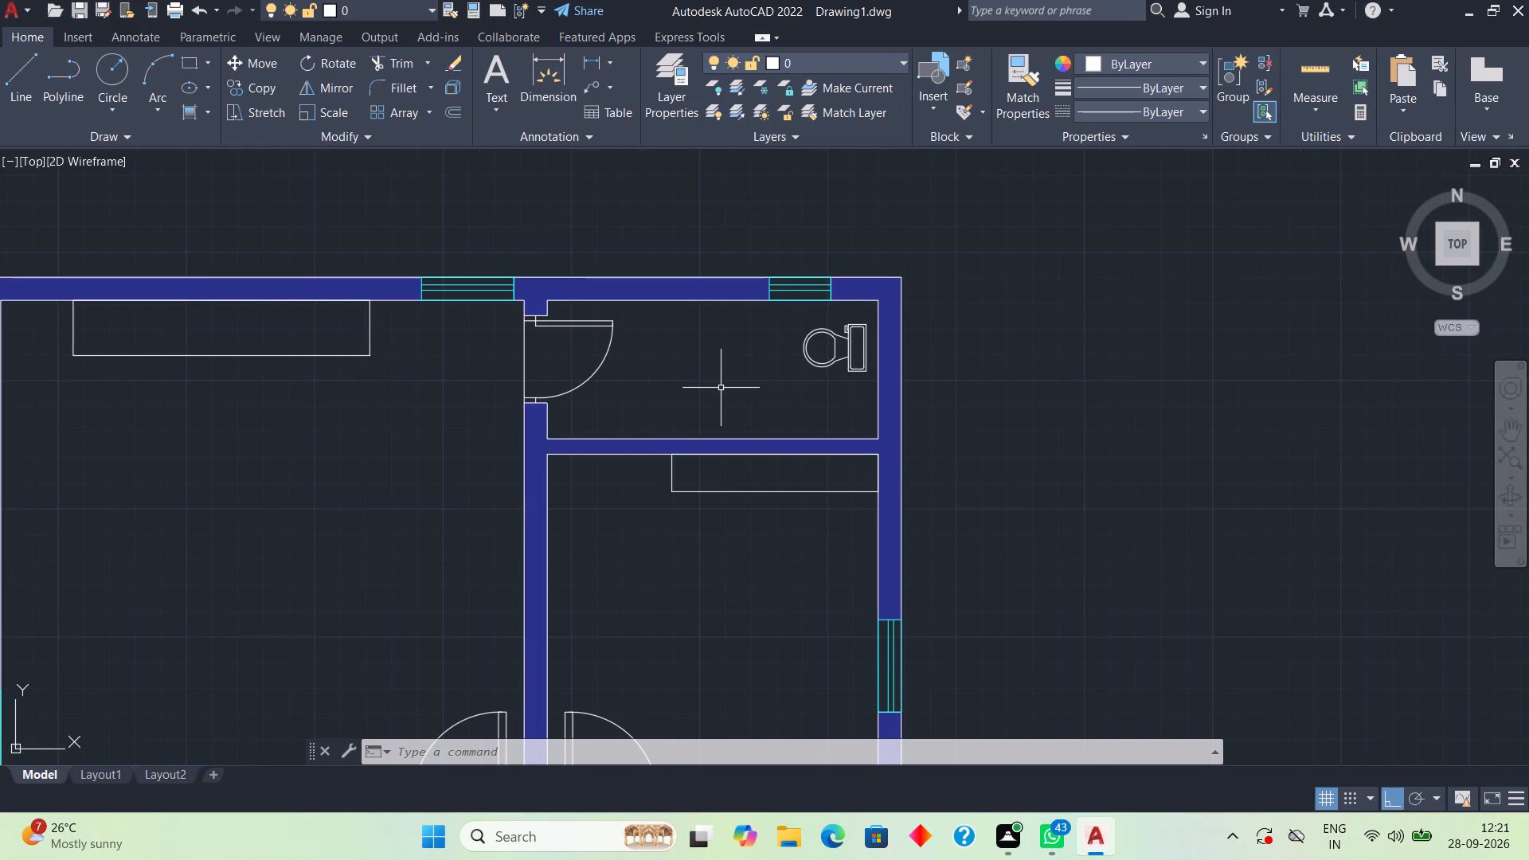
{"action": "scroll", "coordinate": [698, 383], "scroll_direction": "down", "scroll_amount": 4}
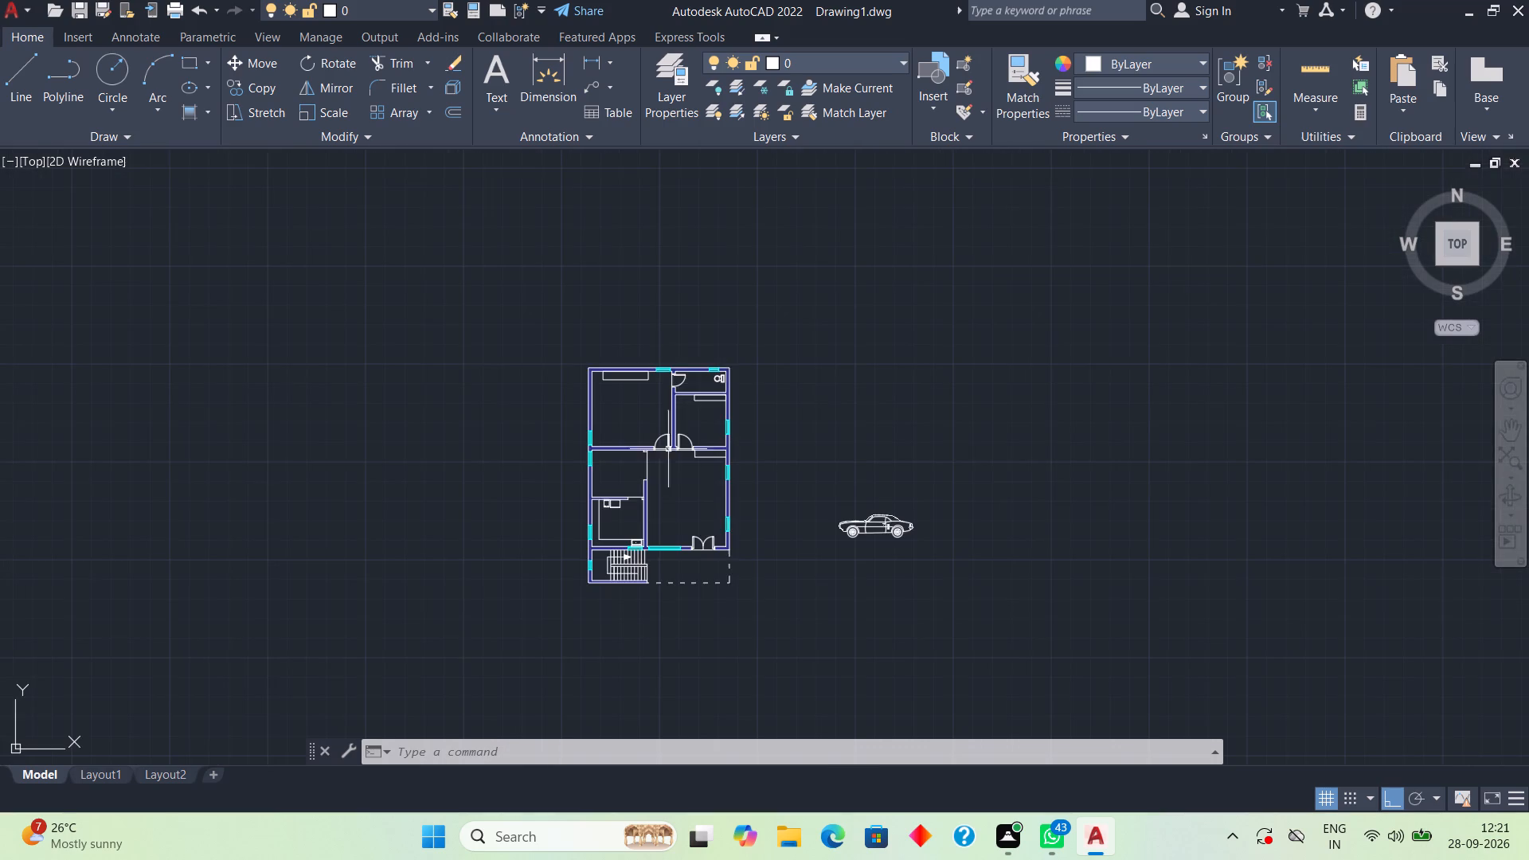
{"action": "scroll", "coordinate": [645, 524], "scroll_direction": "up", "scroll_amount": 3}
{"action": "middle_click_drag", "start_coordinate": [640, 553], "coordinate": [640, 554]}
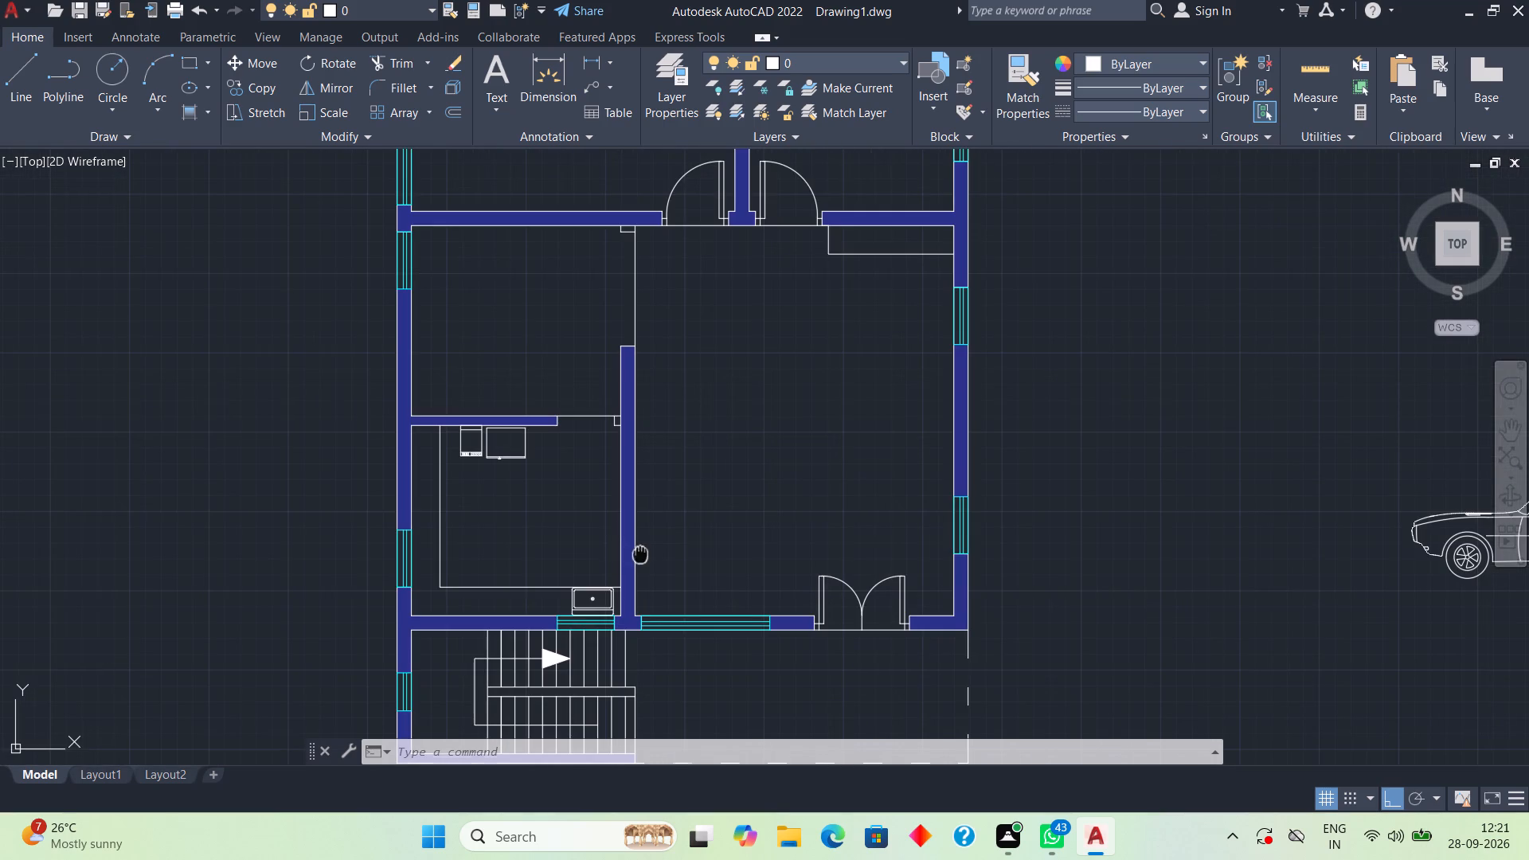
{"action": "middle_click_drag", "start_coordinate": [640, 554], "coordinate": [667, 688]}
{"action": "scroll", "coordinate": [669, 690], "scroll_direction": "down", "scroll_amount": 1}
{"action": "scroll", "coordinate": [761, 635], "scroll_direction": "down", "scroll_amount": 1}
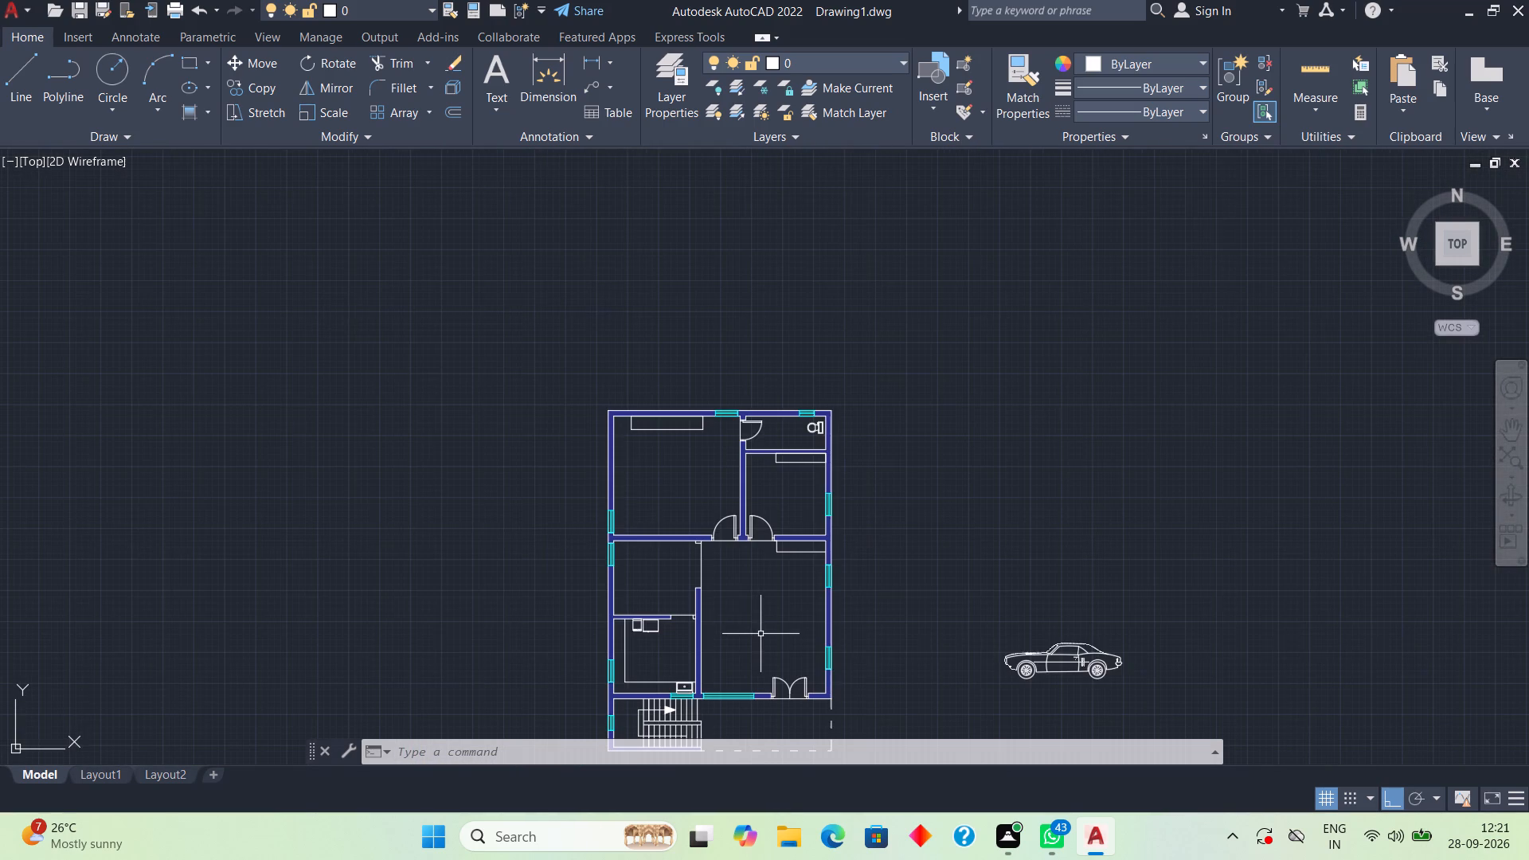
{"action": "scroll", "coordinate": [737, 607], "scroll_direction": "up", "scroll_amount": 1}
{"action": "middle_click_drag", "start_coordinate": [750, 565], "coordinate": [933, 502]}
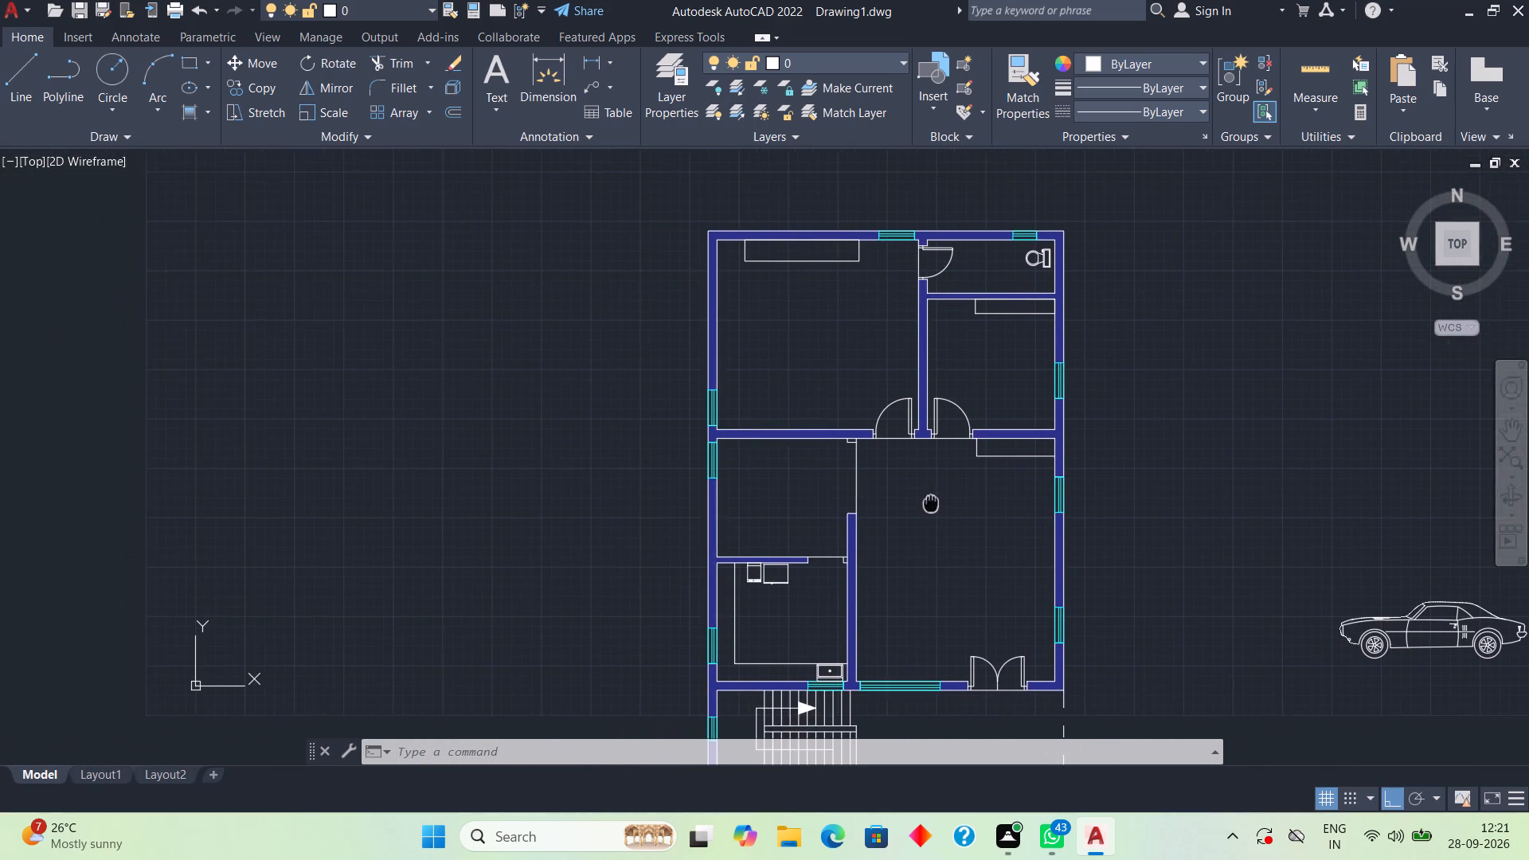
{"action": "middle_click_drag", "start_coordinate": [933, 502], "coordinate": [943, 479]}
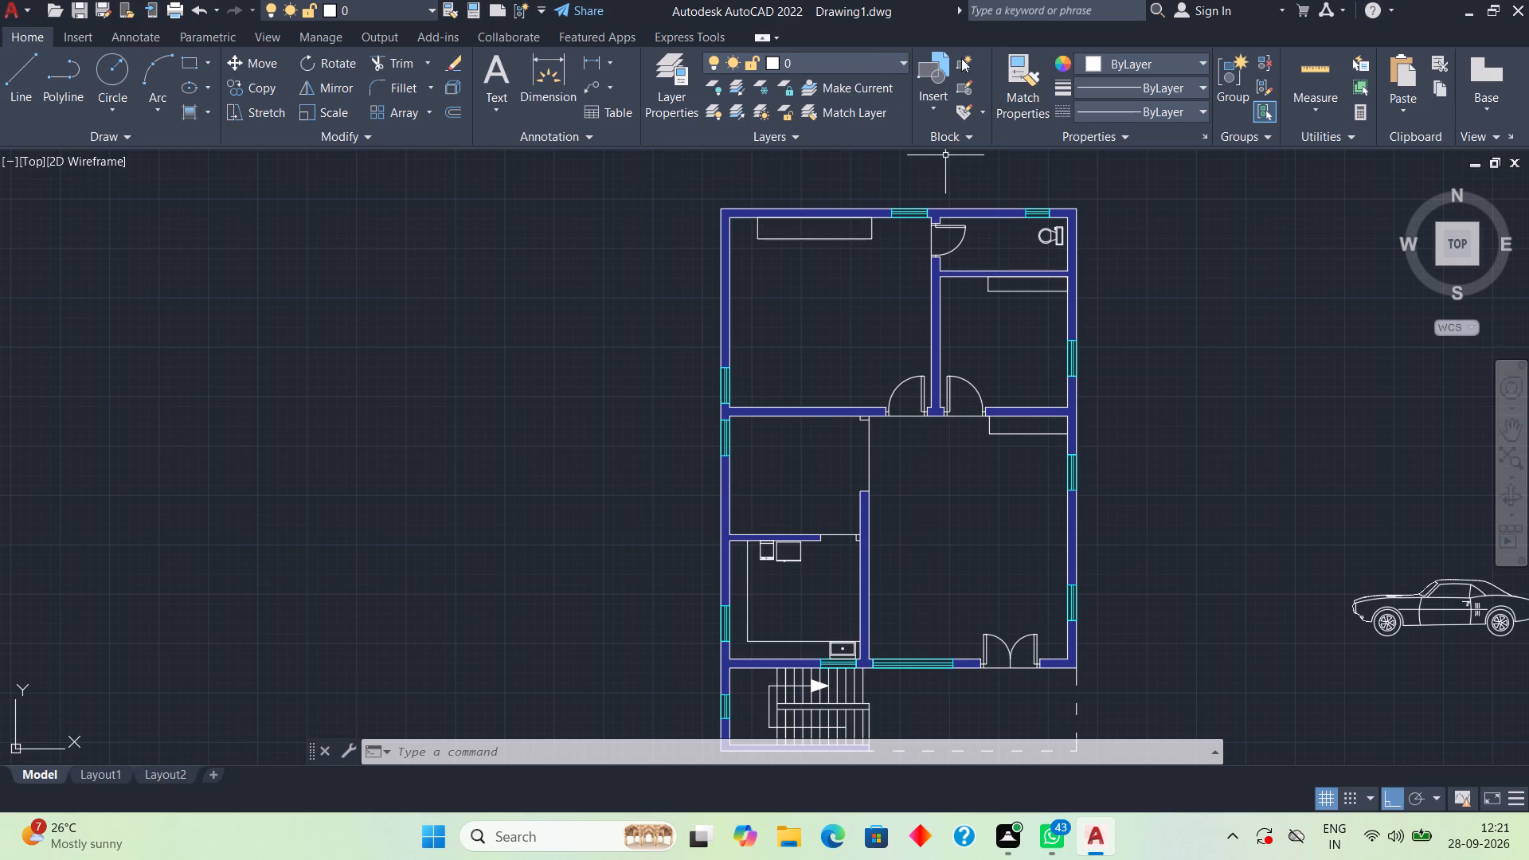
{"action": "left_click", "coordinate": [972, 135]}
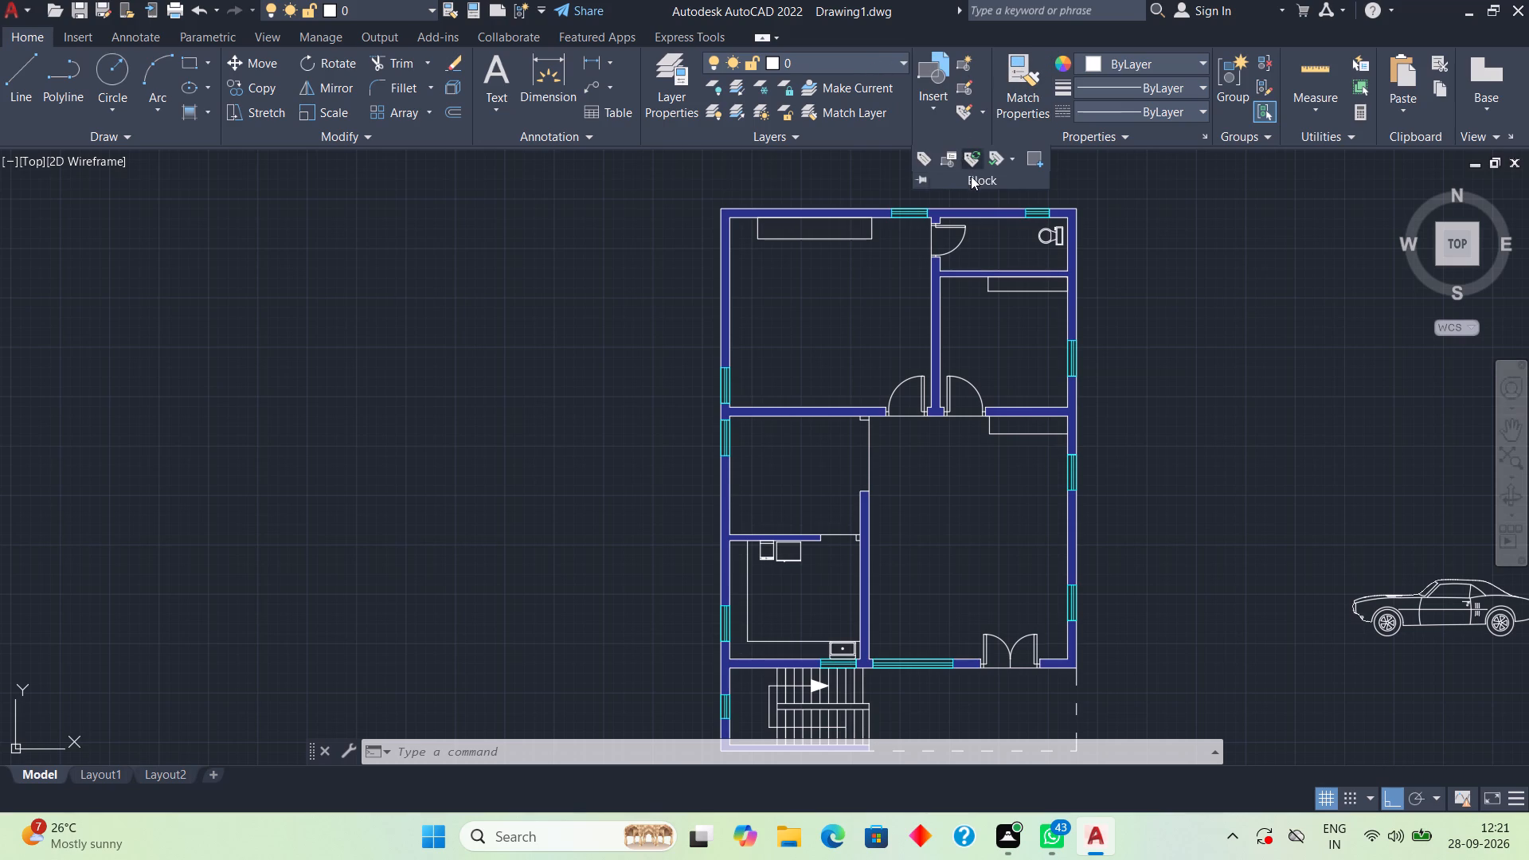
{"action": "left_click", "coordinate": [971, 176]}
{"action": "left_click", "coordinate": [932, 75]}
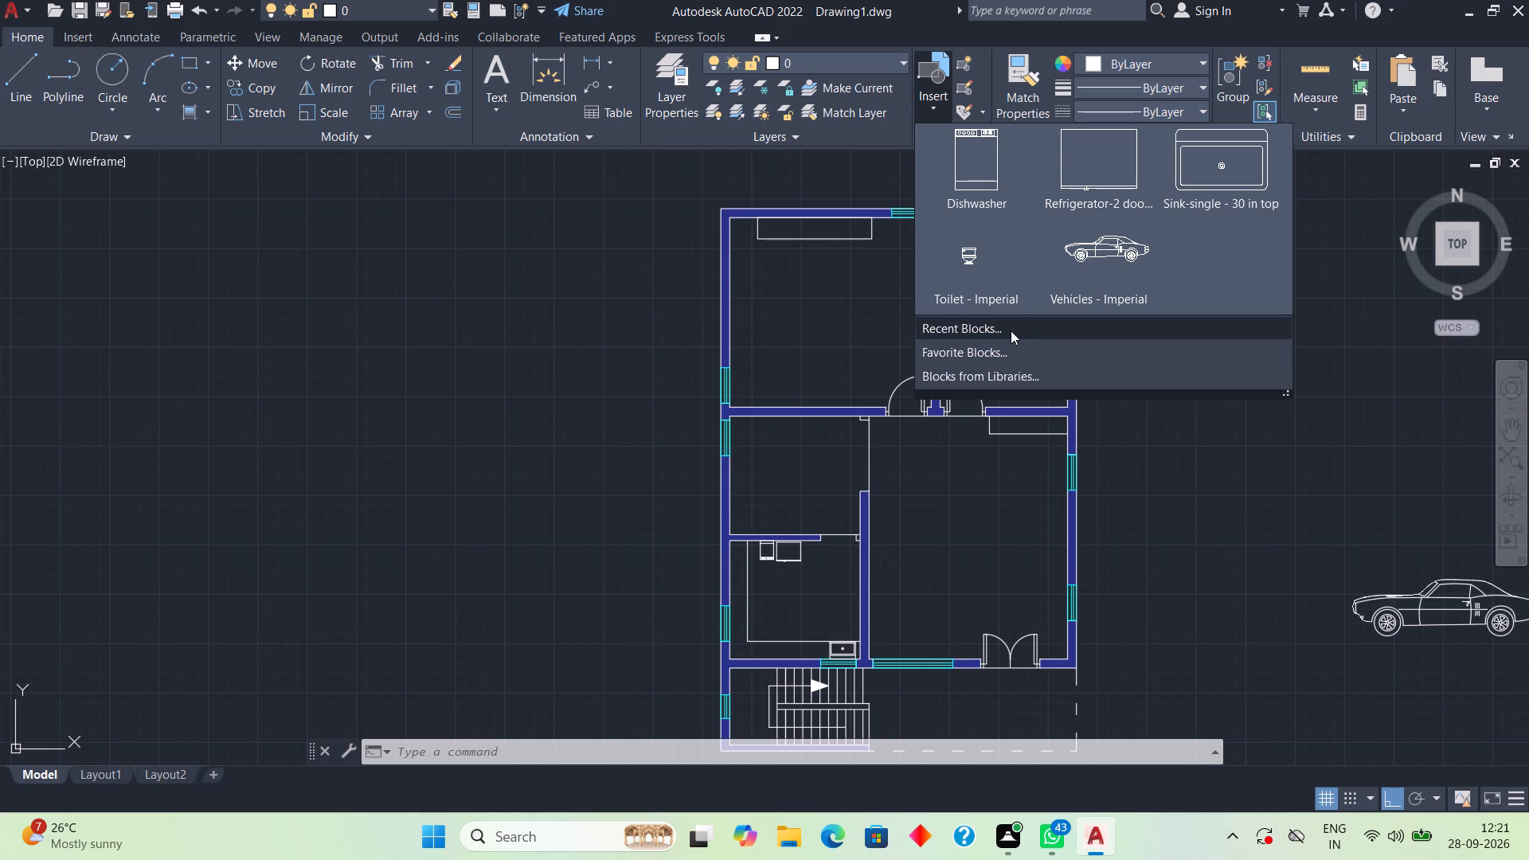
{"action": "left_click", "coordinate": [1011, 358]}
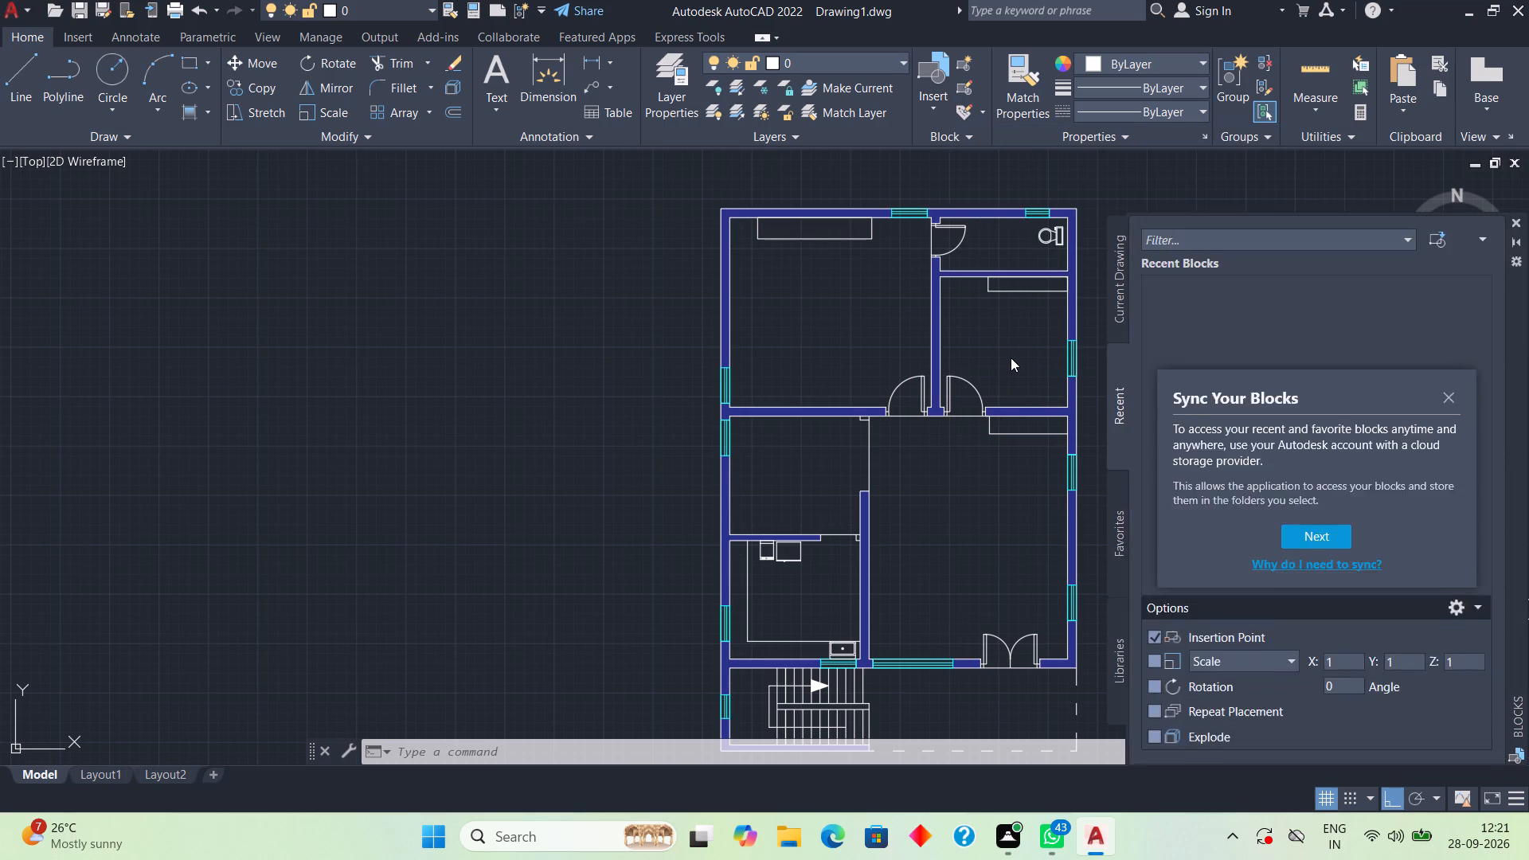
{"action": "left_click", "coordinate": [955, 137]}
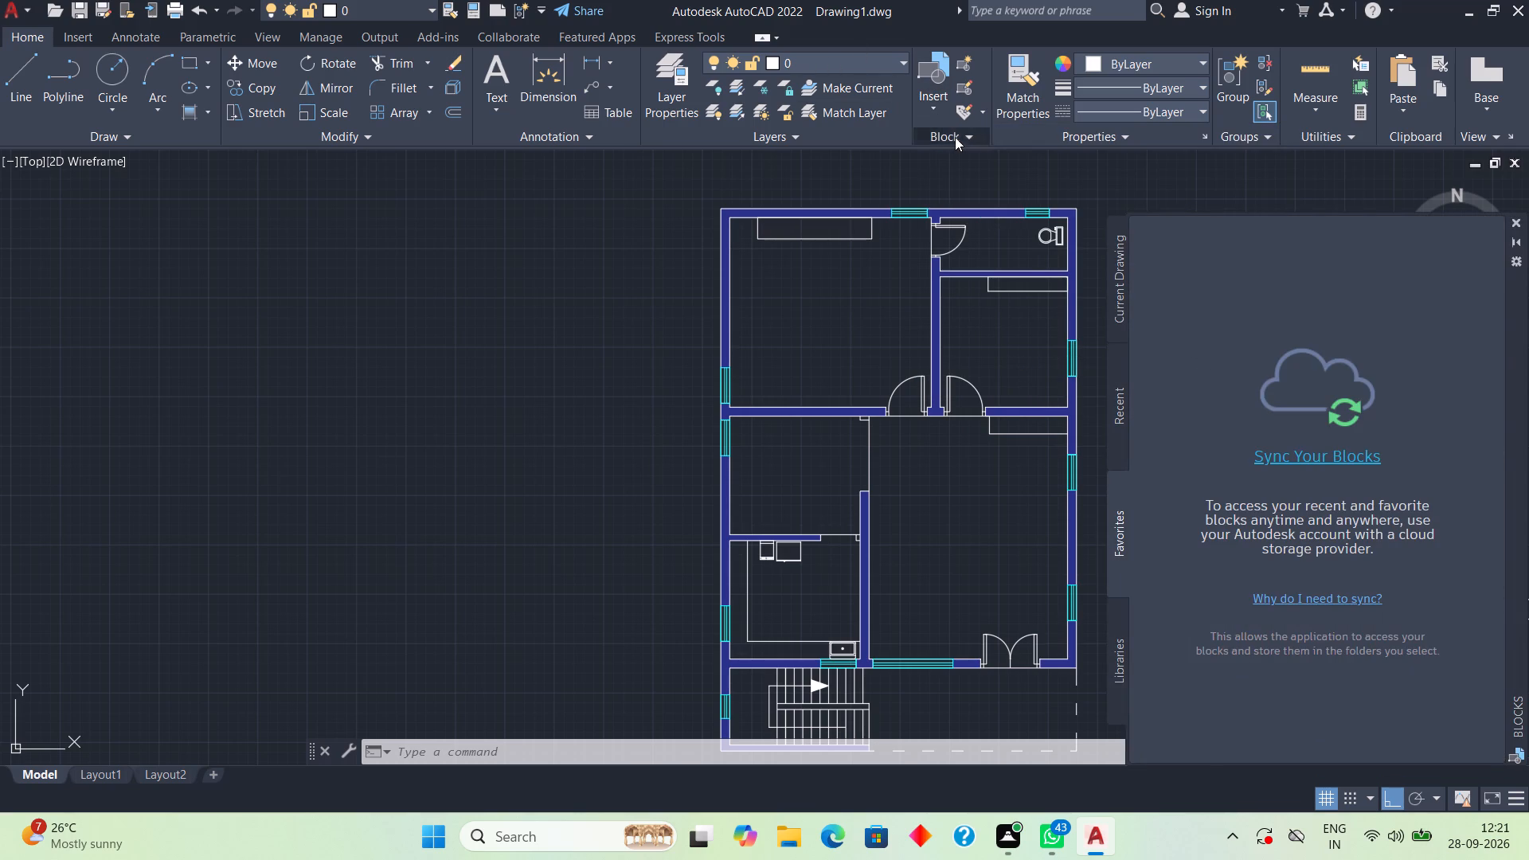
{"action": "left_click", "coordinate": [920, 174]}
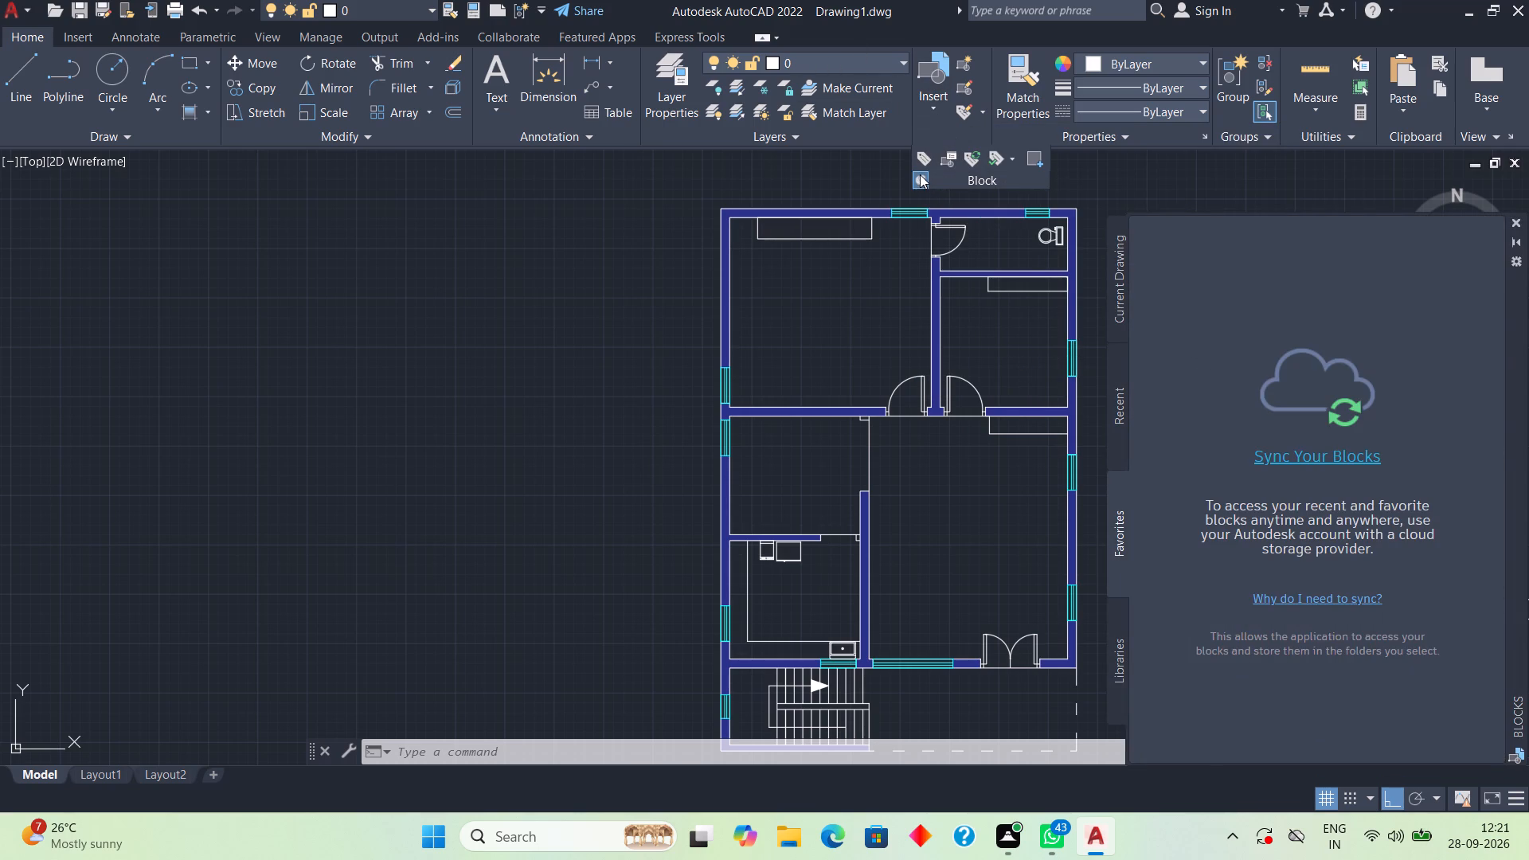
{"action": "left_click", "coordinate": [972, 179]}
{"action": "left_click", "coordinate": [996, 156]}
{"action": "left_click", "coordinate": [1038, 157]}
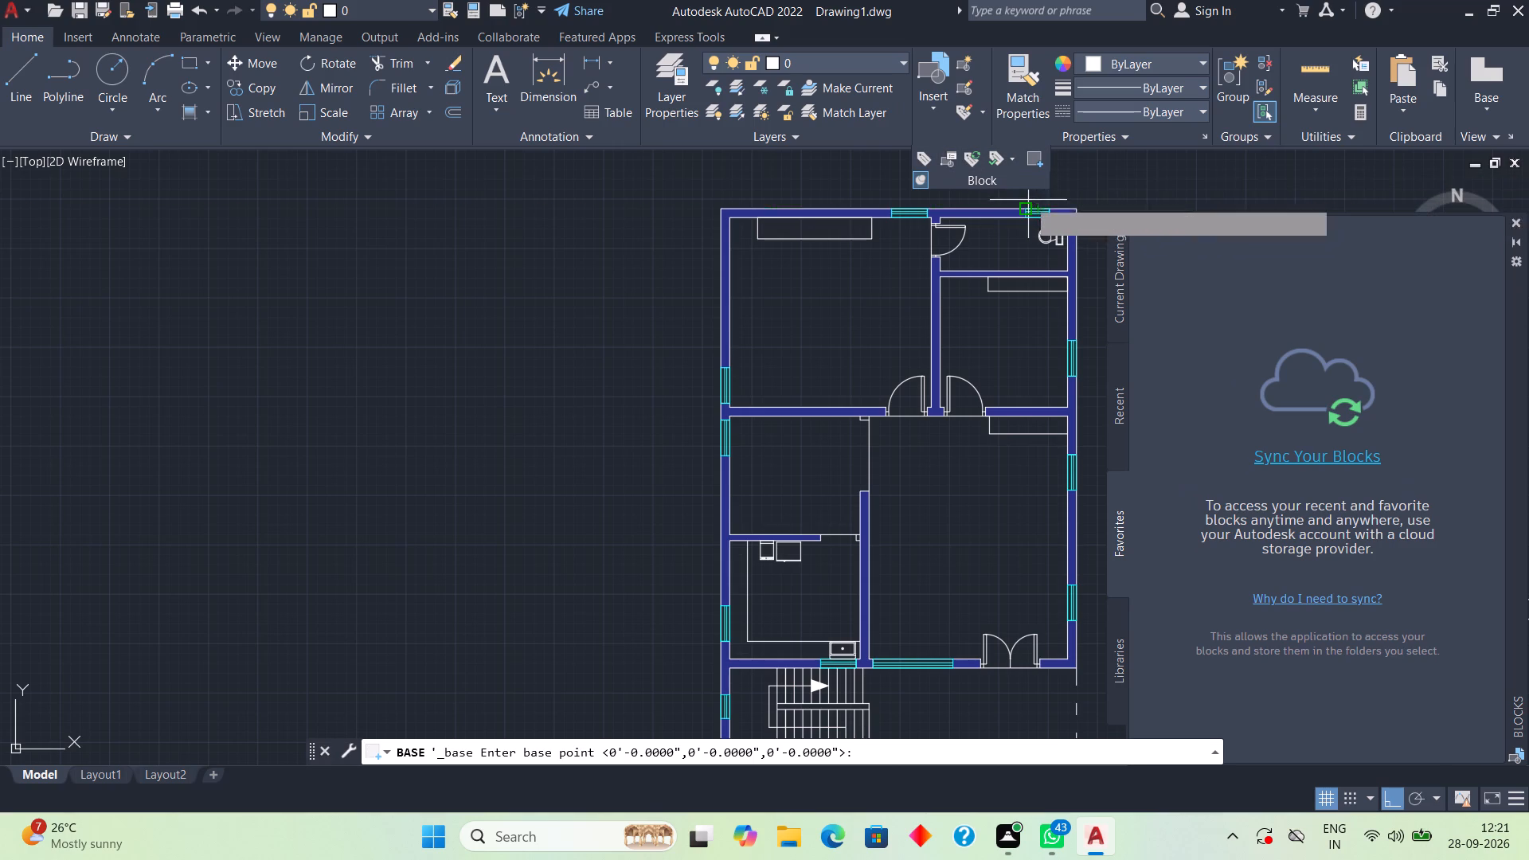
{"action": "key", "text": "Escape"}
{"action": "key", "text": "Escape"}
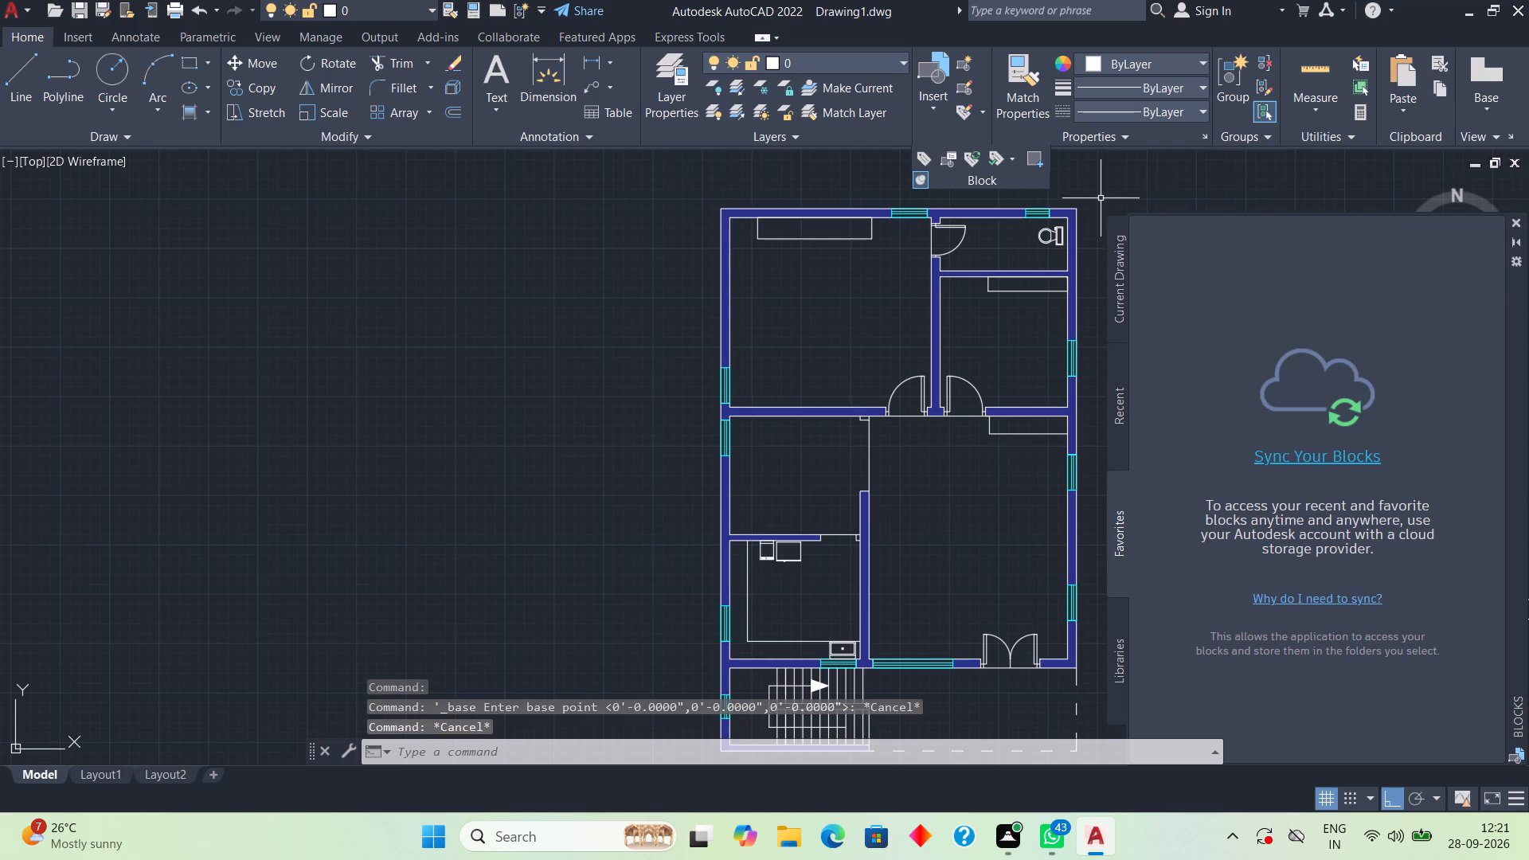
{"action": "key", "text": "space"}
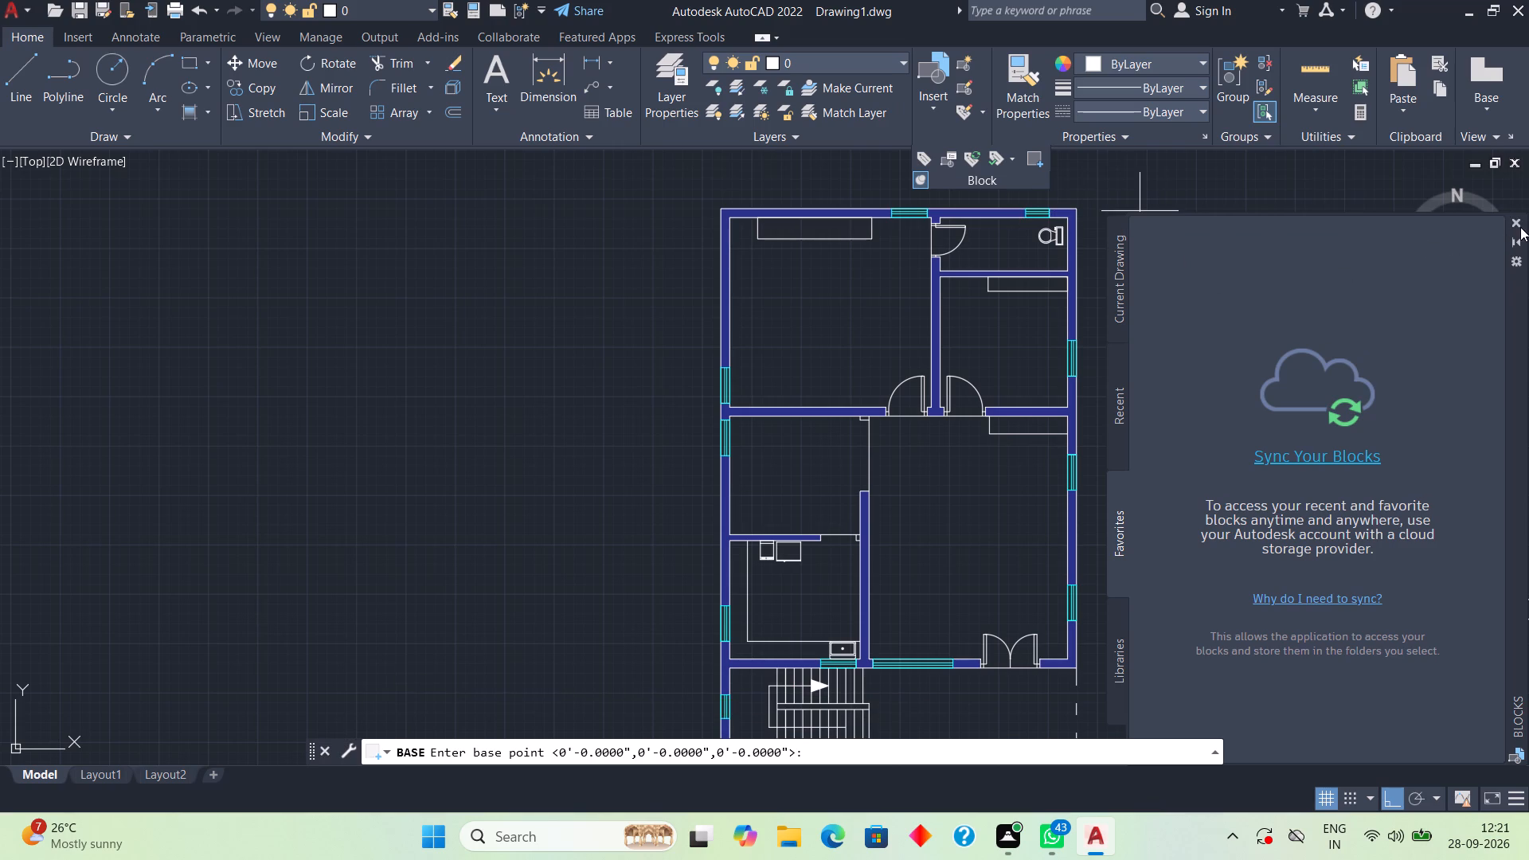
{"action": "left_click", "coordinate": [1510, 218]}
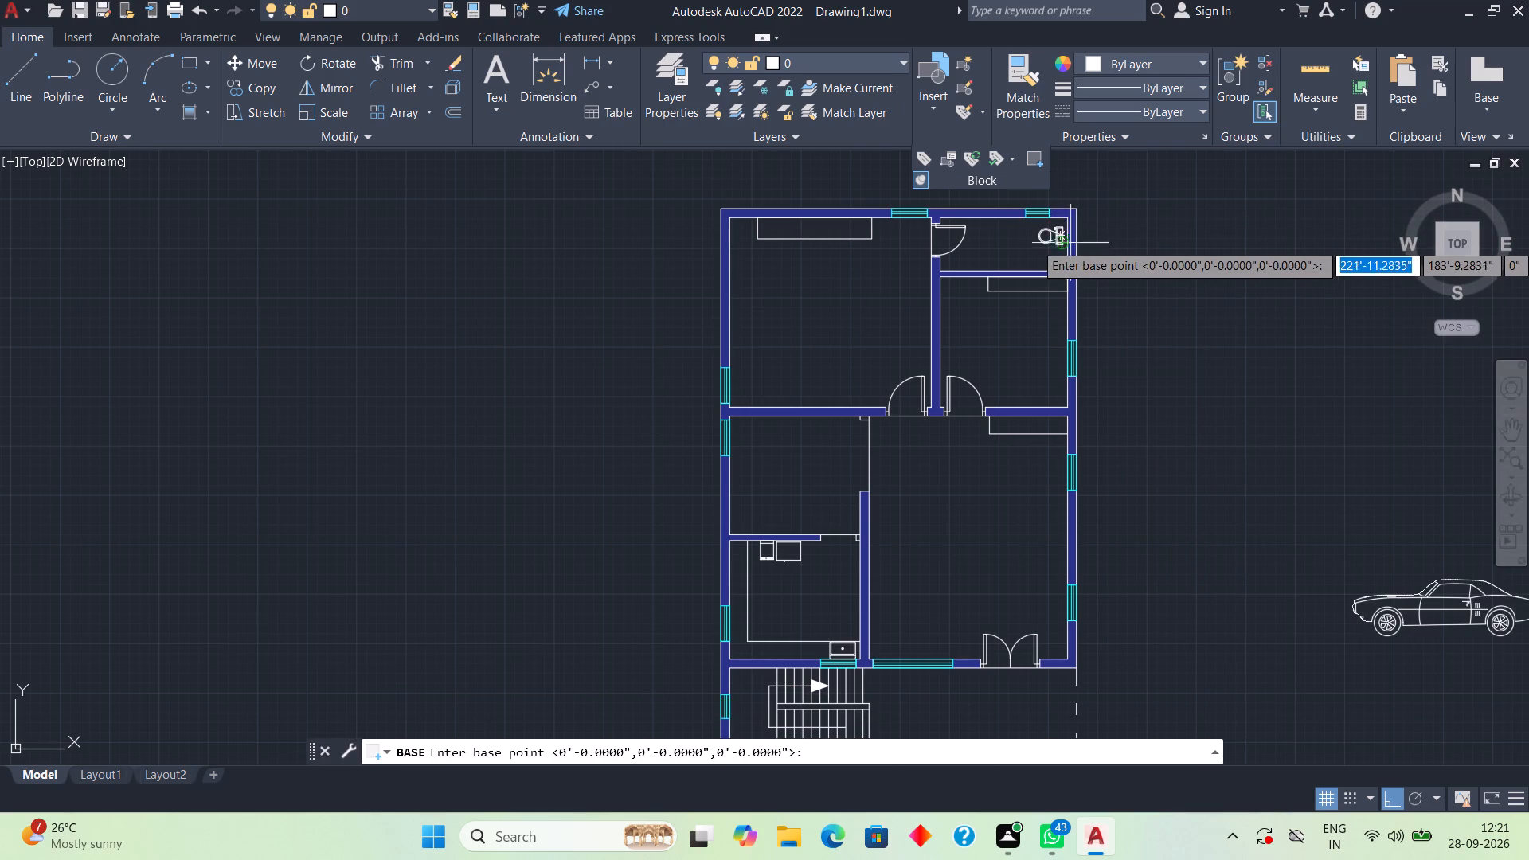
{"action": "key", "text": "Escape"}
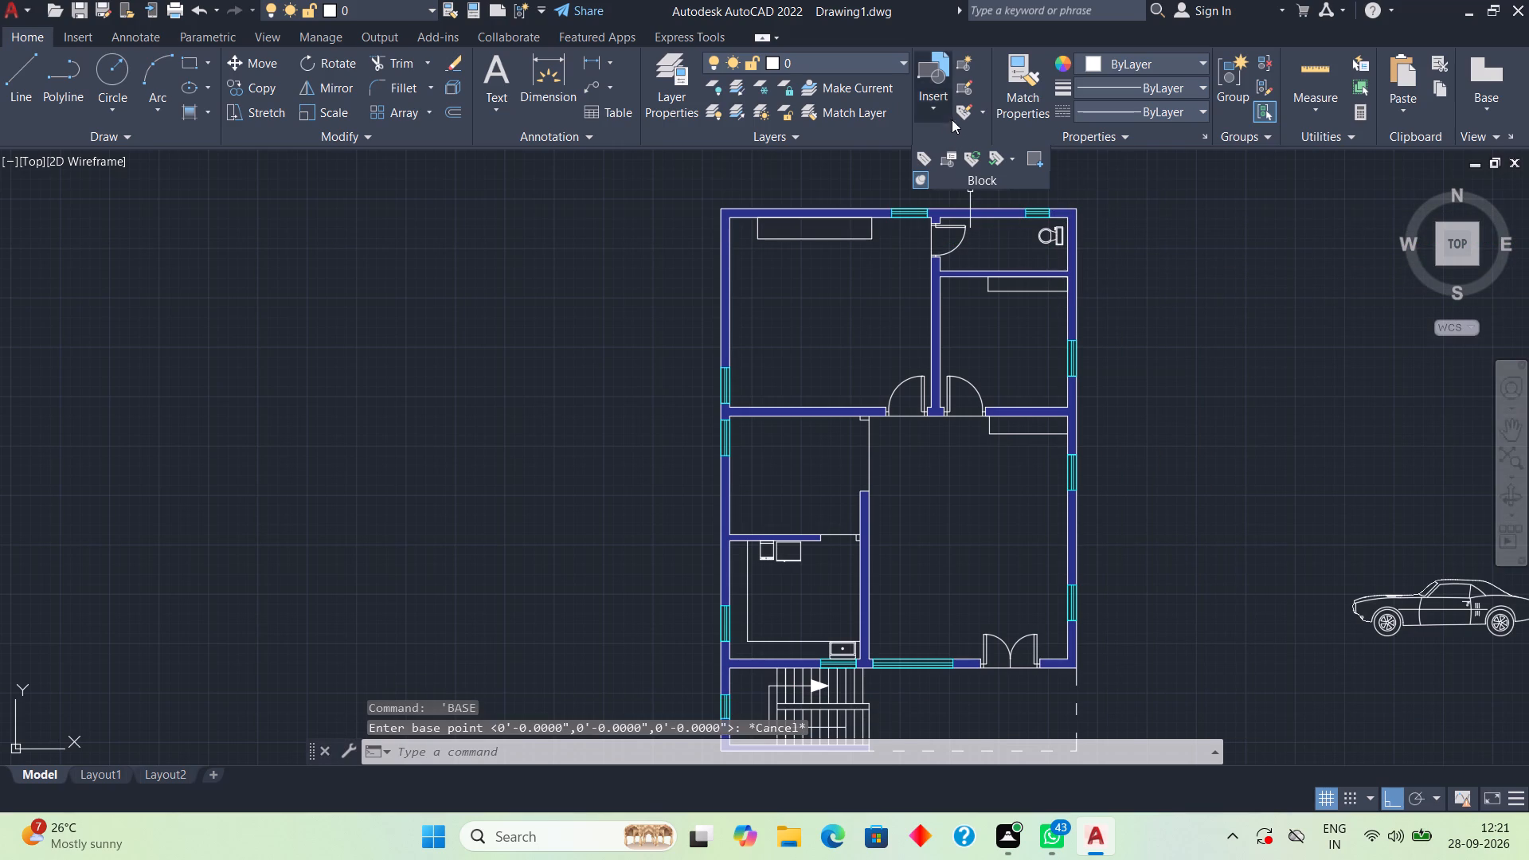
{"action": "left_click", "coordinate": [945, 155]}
Load the 2bhk drawing from the Documents folder as a block library.
{"action": "left_click", "coordinate": [923, 92]}
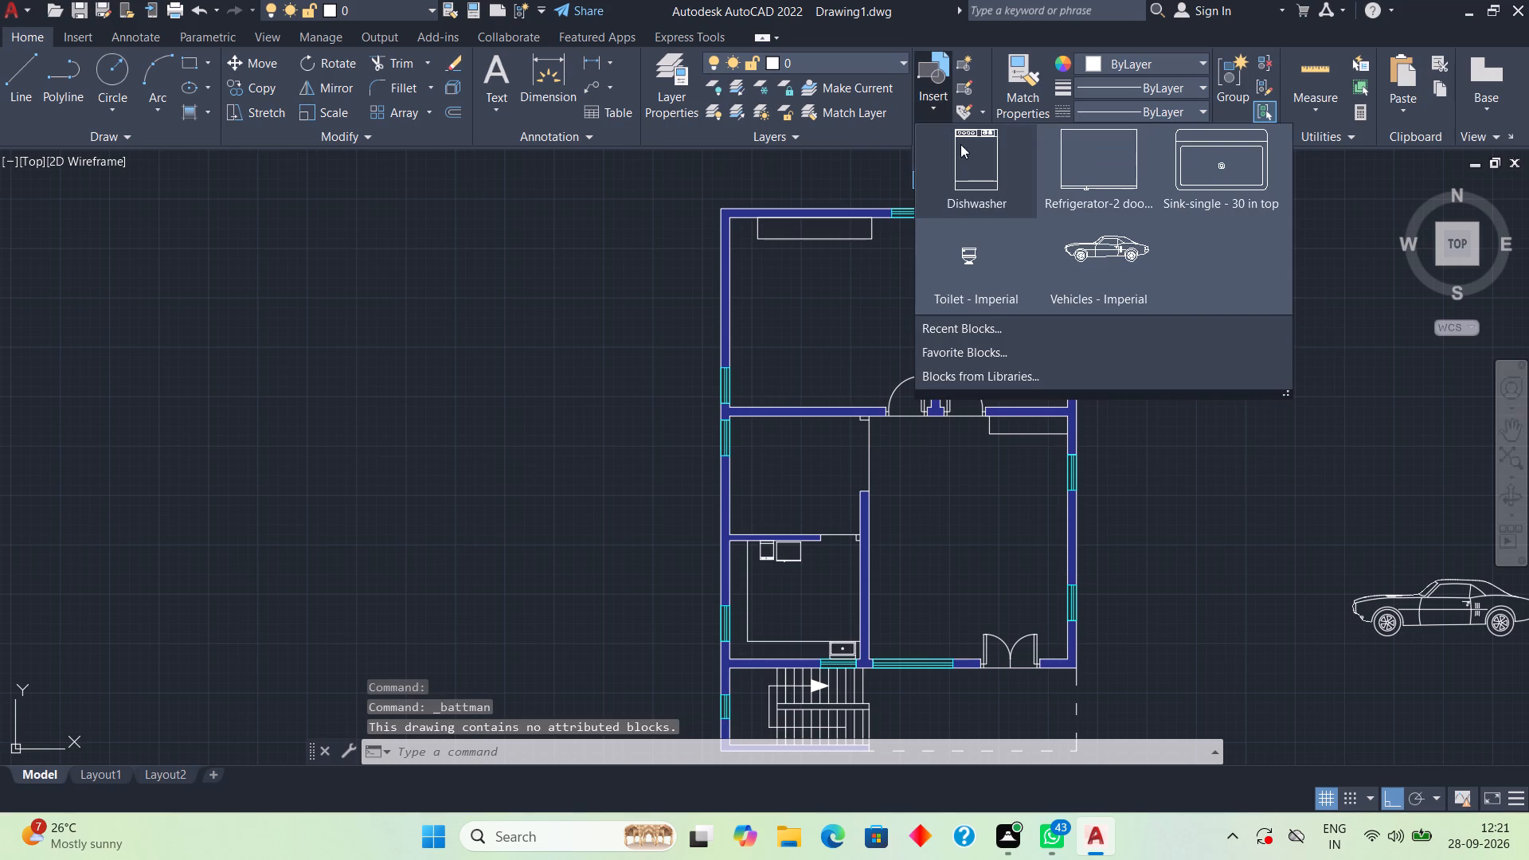
{"action": "left_click", "coordinate": [978, 371]}
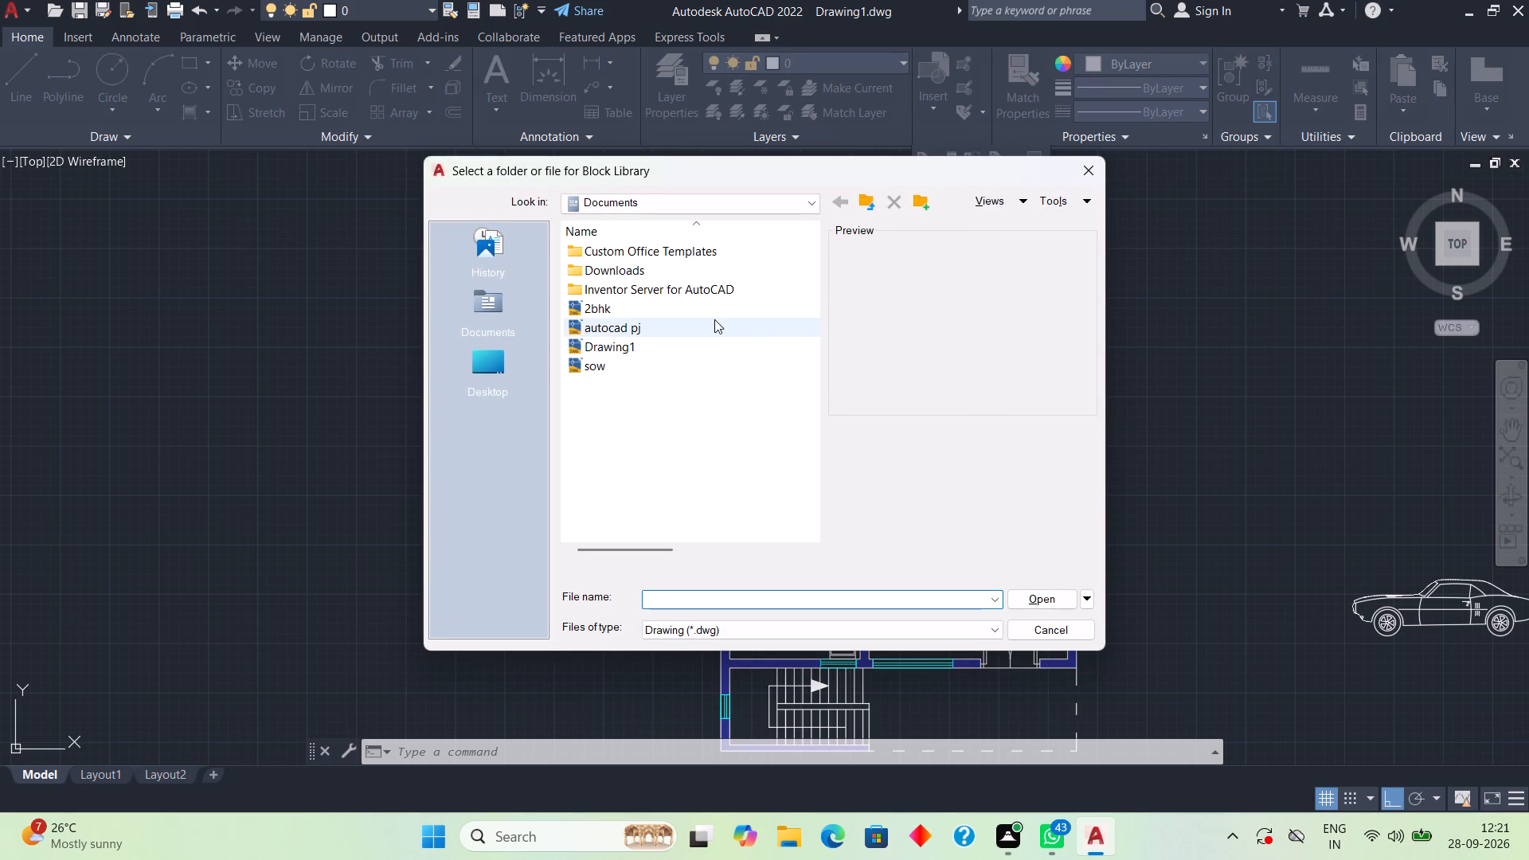
{"action": "left_click", "coordinate": [628, 326]}
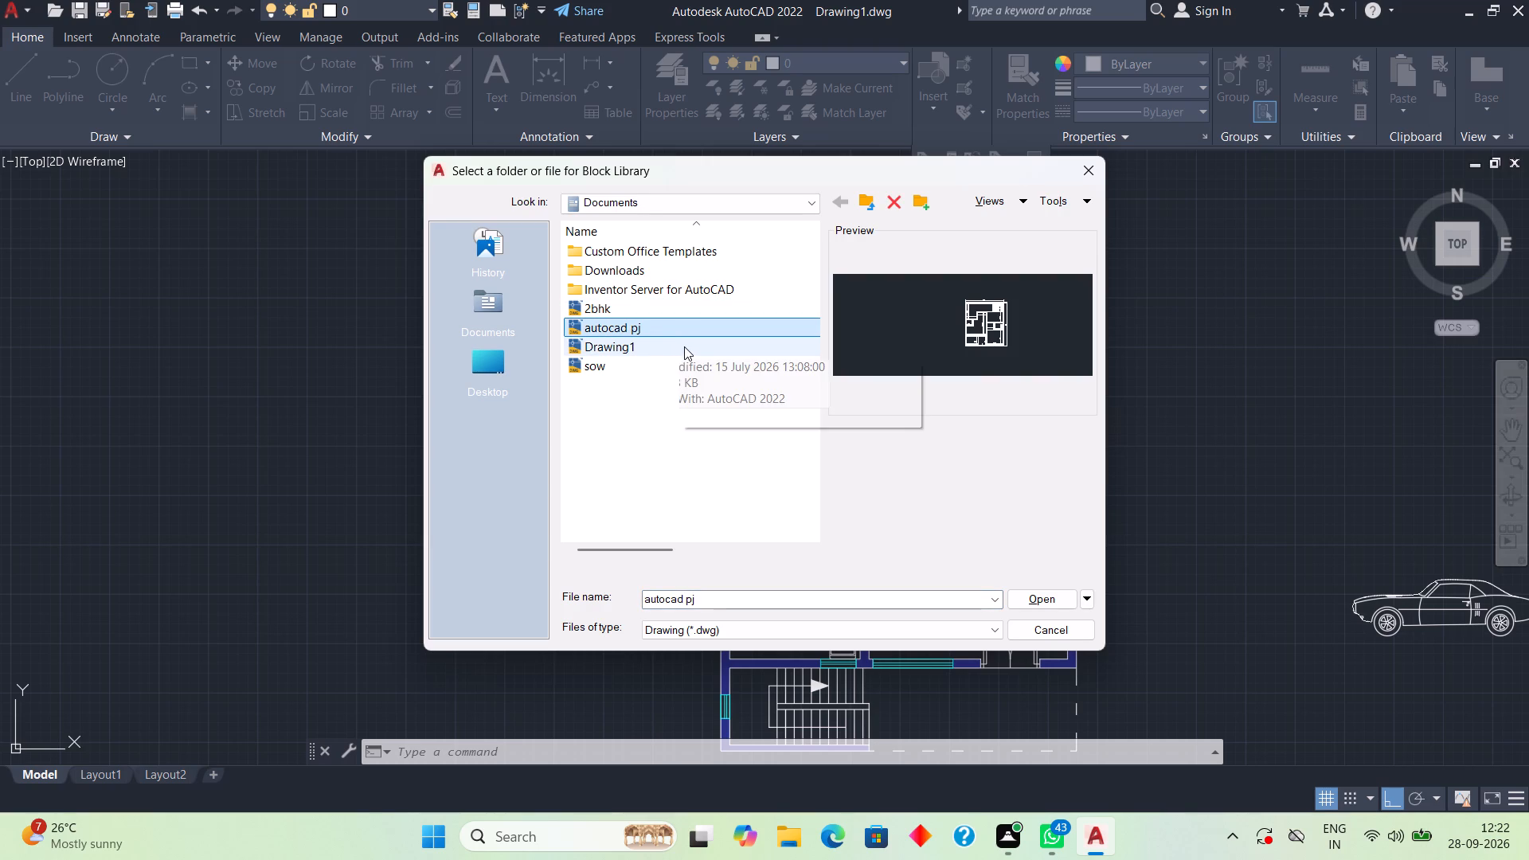
{"action": "left_click", "coordinate": [666, 349]}
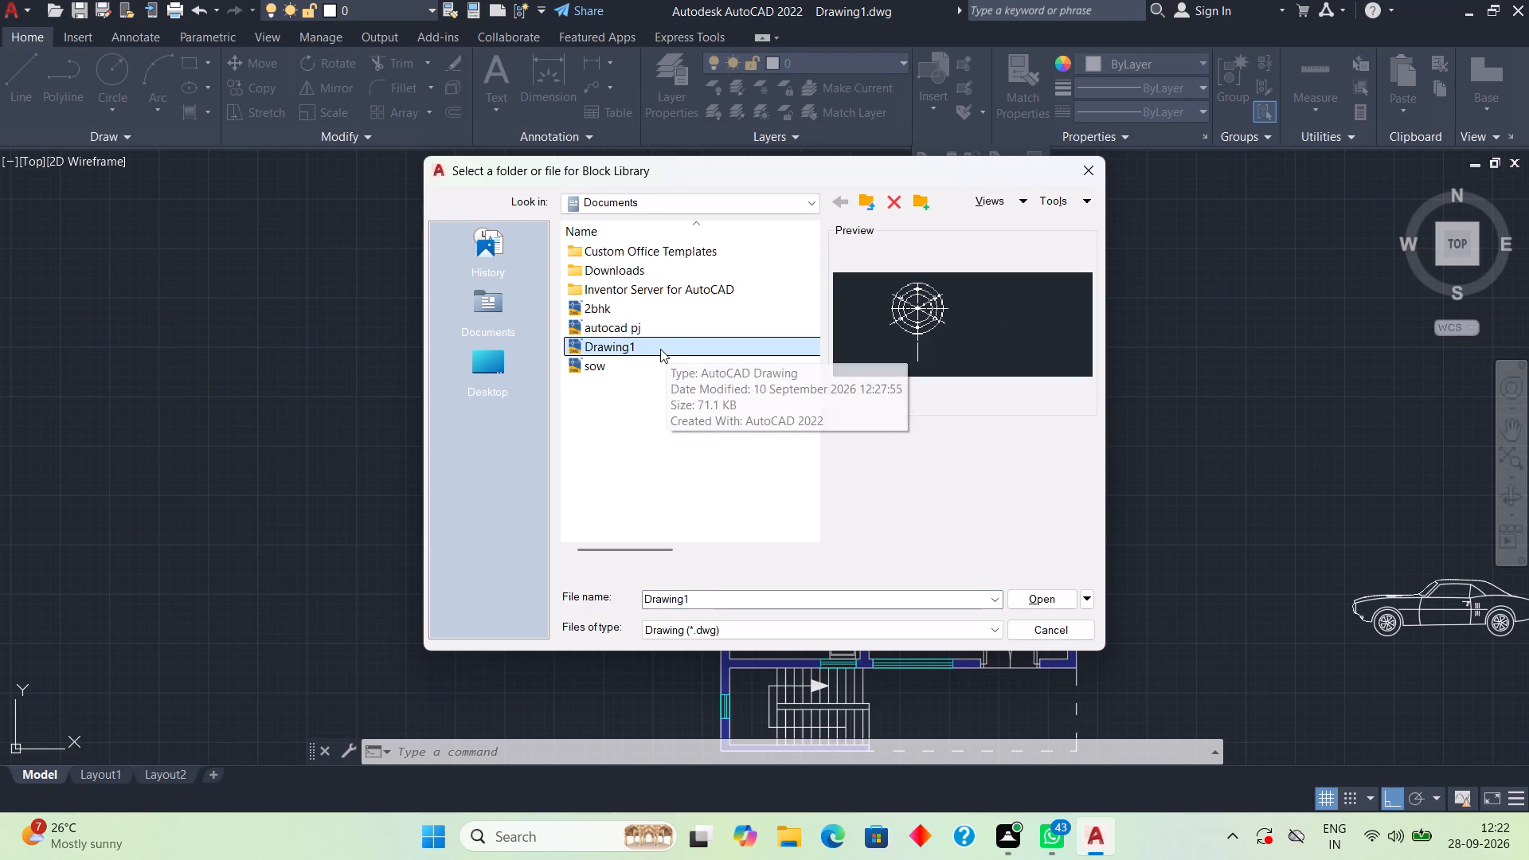
{"action": "left_click", "coordinate": [647, 287]}
{"action": "left_click", "coordinate": [665, 303]}
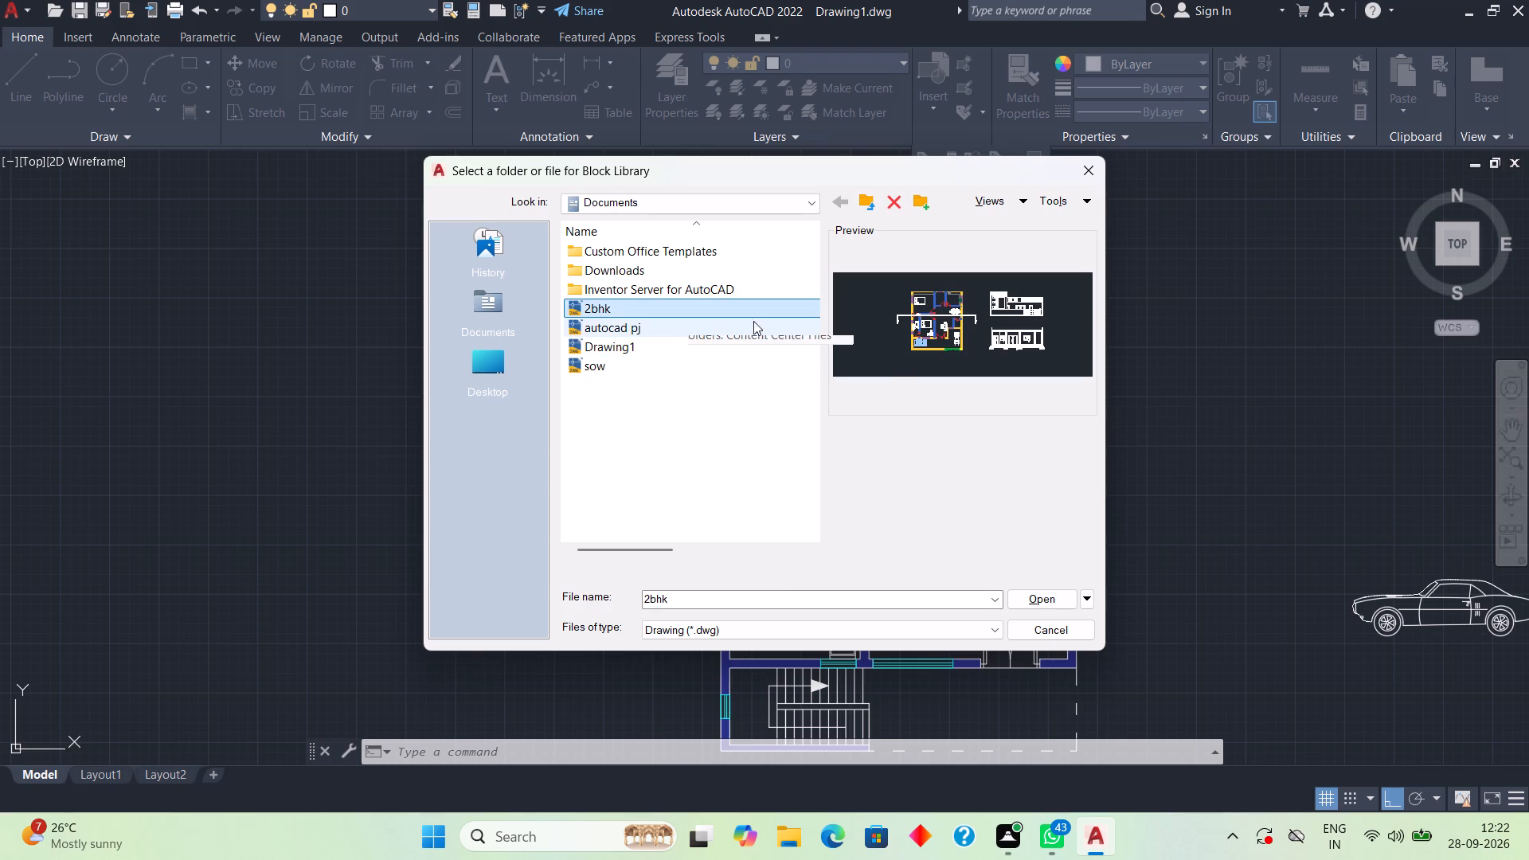
{"action": "left_click", "coordinate": [935, 337]}
{"action": "scroll", "coordinate": [967, 307], "scroll_direction": "up", "scroll_amount": 4}
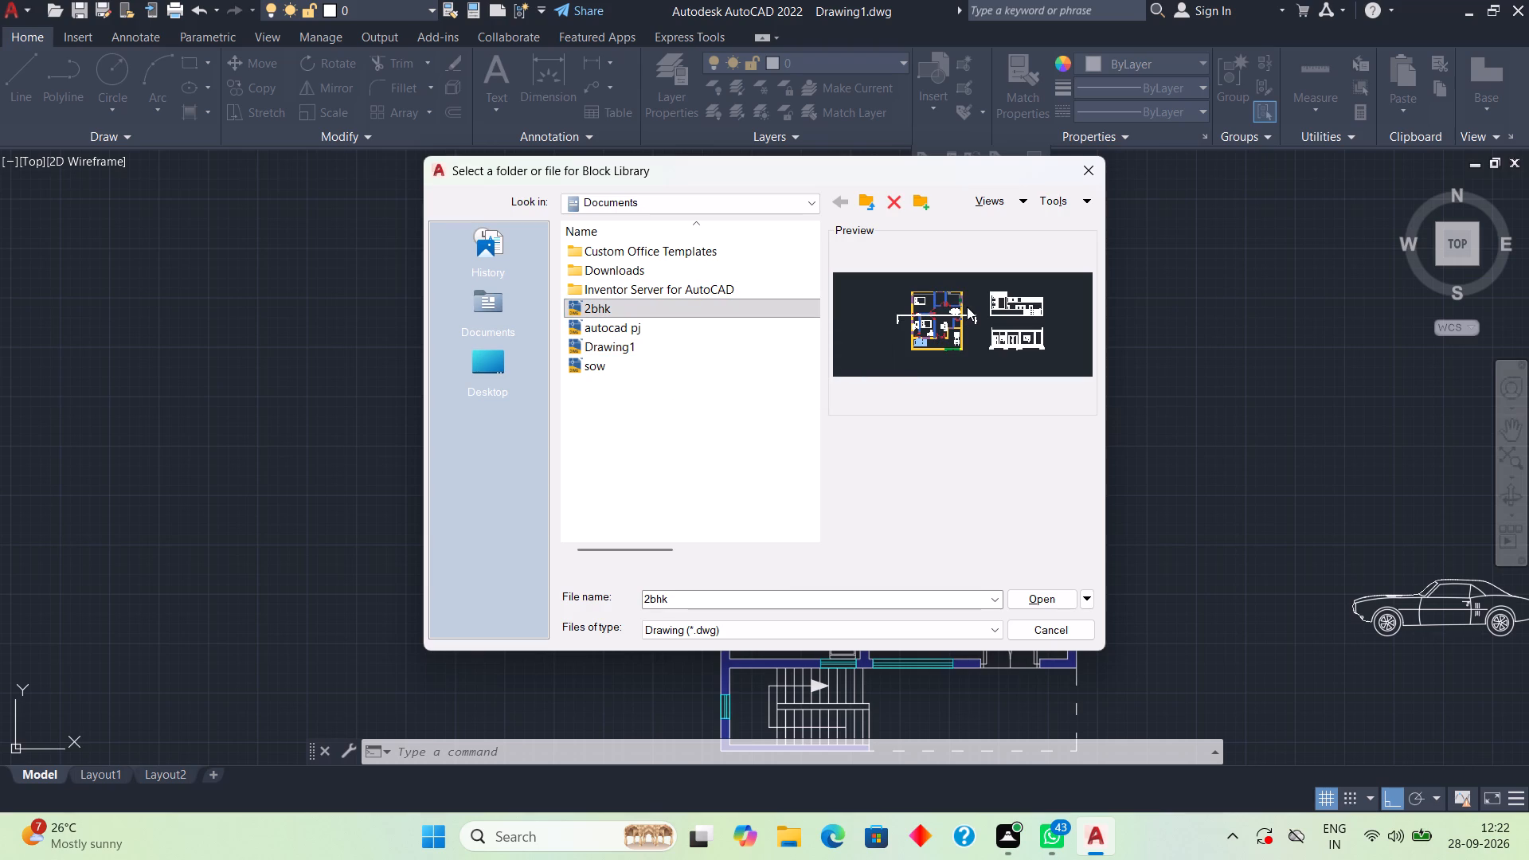
{"action": "scroll", "coordinate": [967, 307], "scroll_direction": "up", "scroll_amount": 2}
{"action": "left_click", "coordinate": [965, 301]}
{"action": "double_click", "coordinate": [798, 307]}
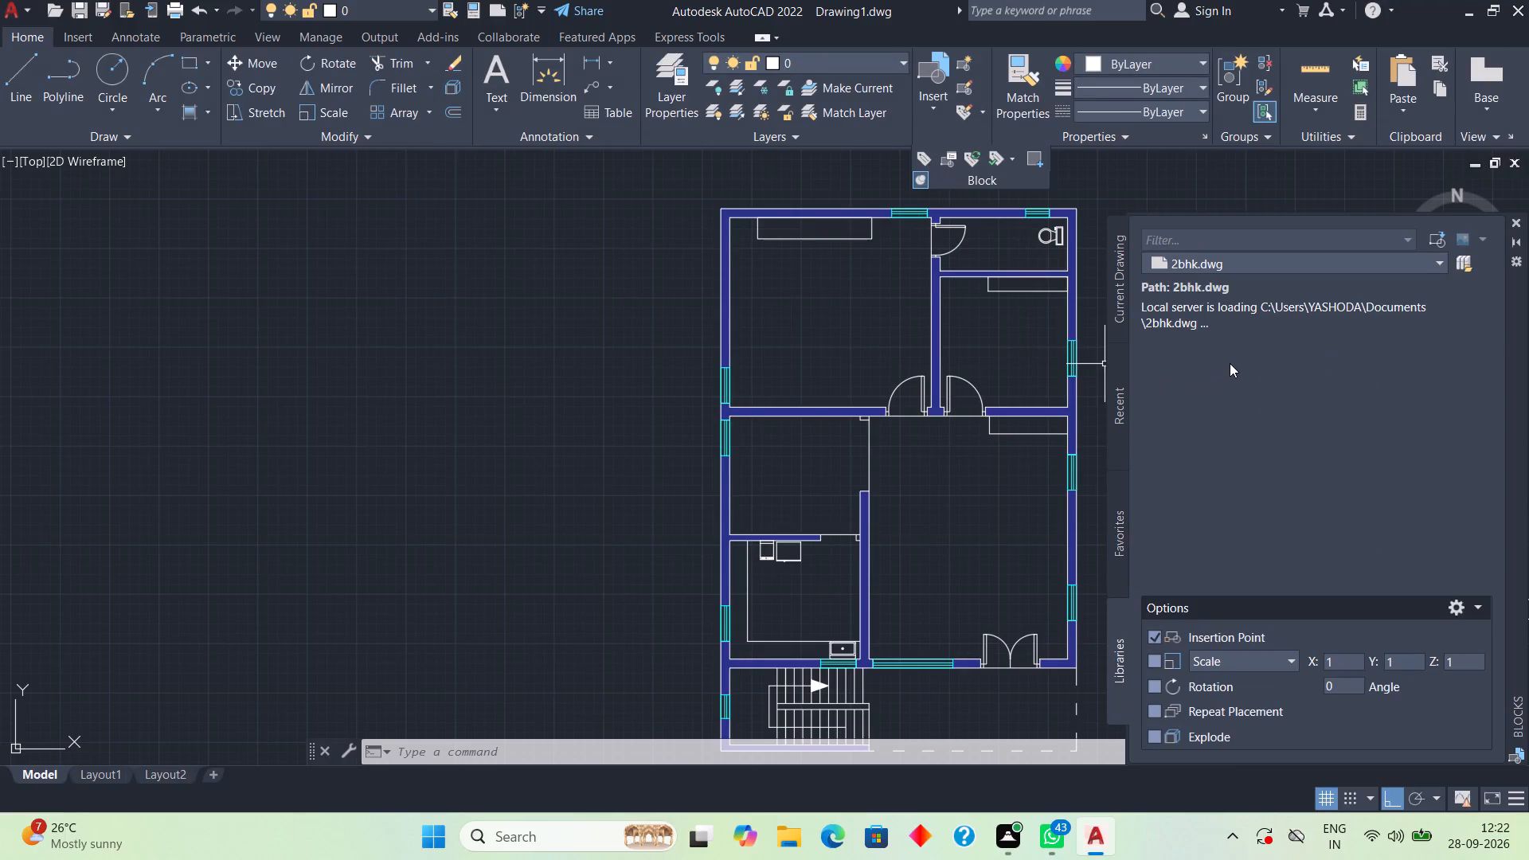
Insert the dining set block from the 2bhk library into the room directly above the kitchen.
{"action": "scroll", "coordinate": [1230, 363], "scroll_direction": "up", "scroll_amount": 3}
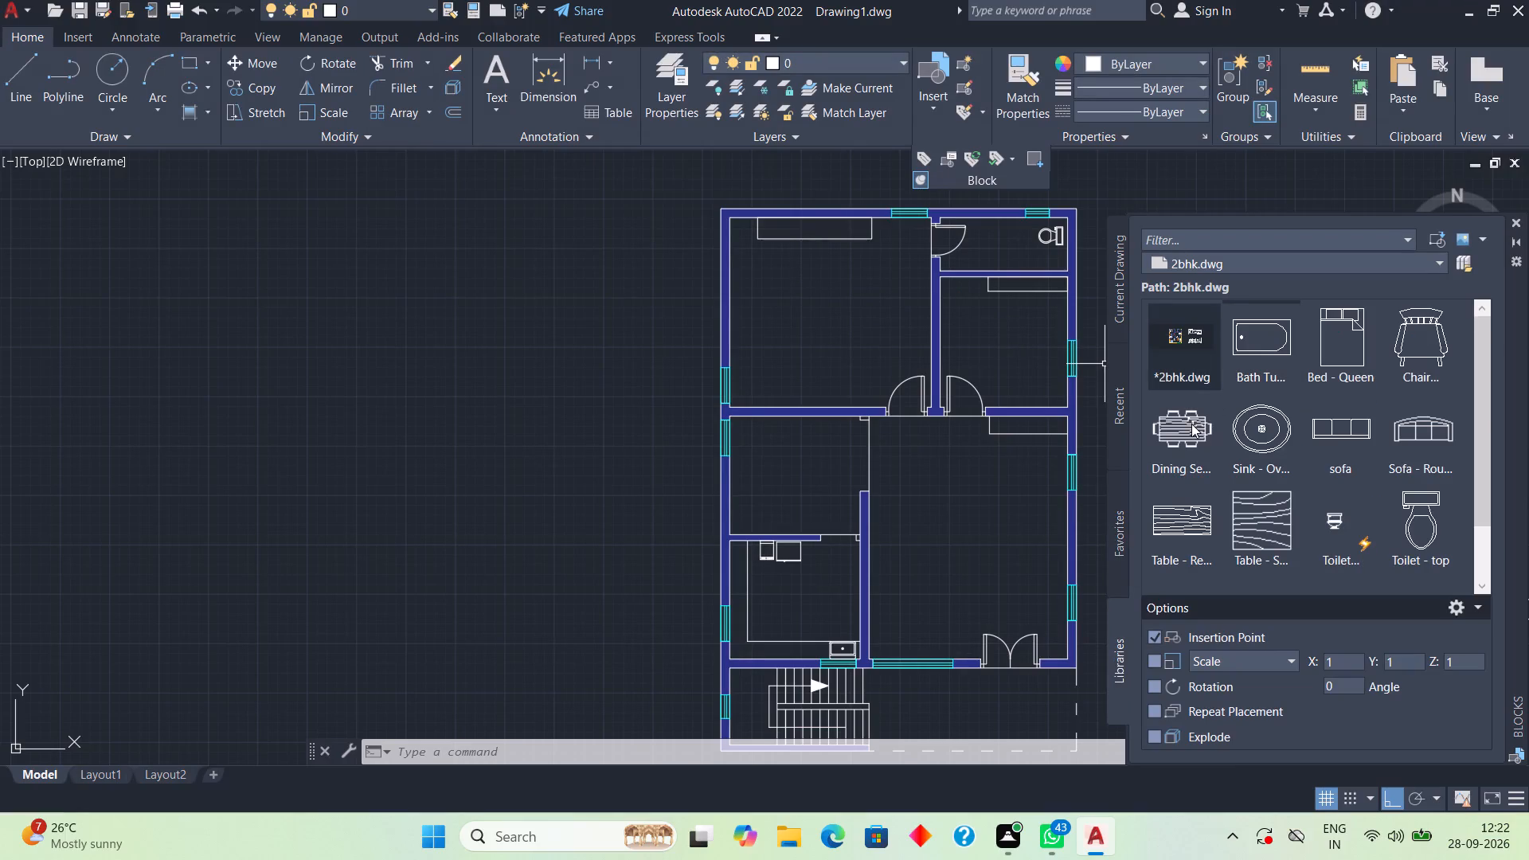
{"action": "left_click_drag", "start_coordinate": [1191, 424], "coordinate": [792, 461]}
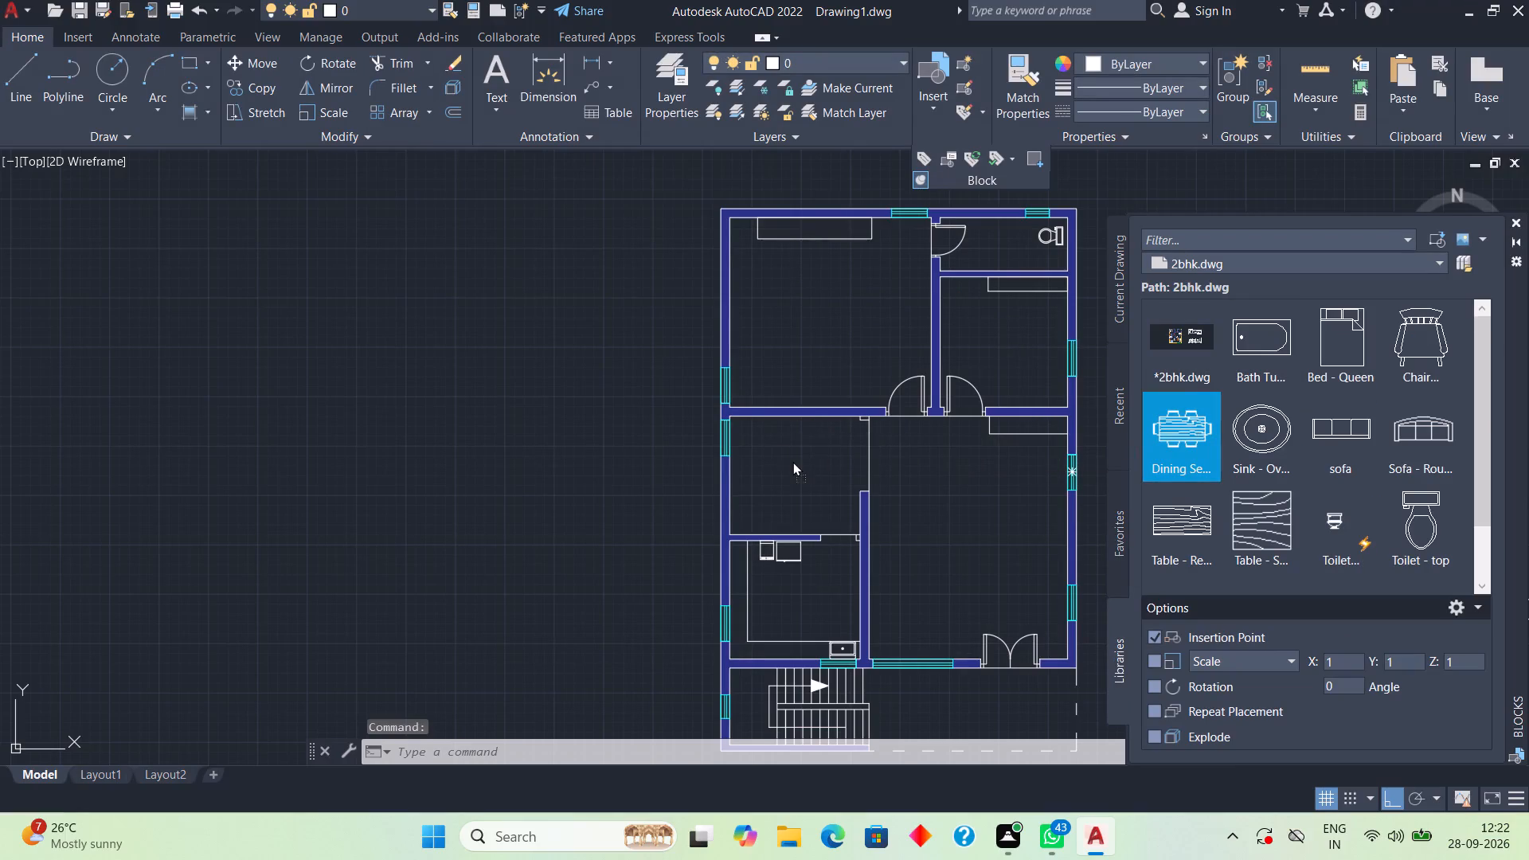
{"action": "left_click_drag", "start_coordinate": [792, 461], "coordinate": [792, 462]}
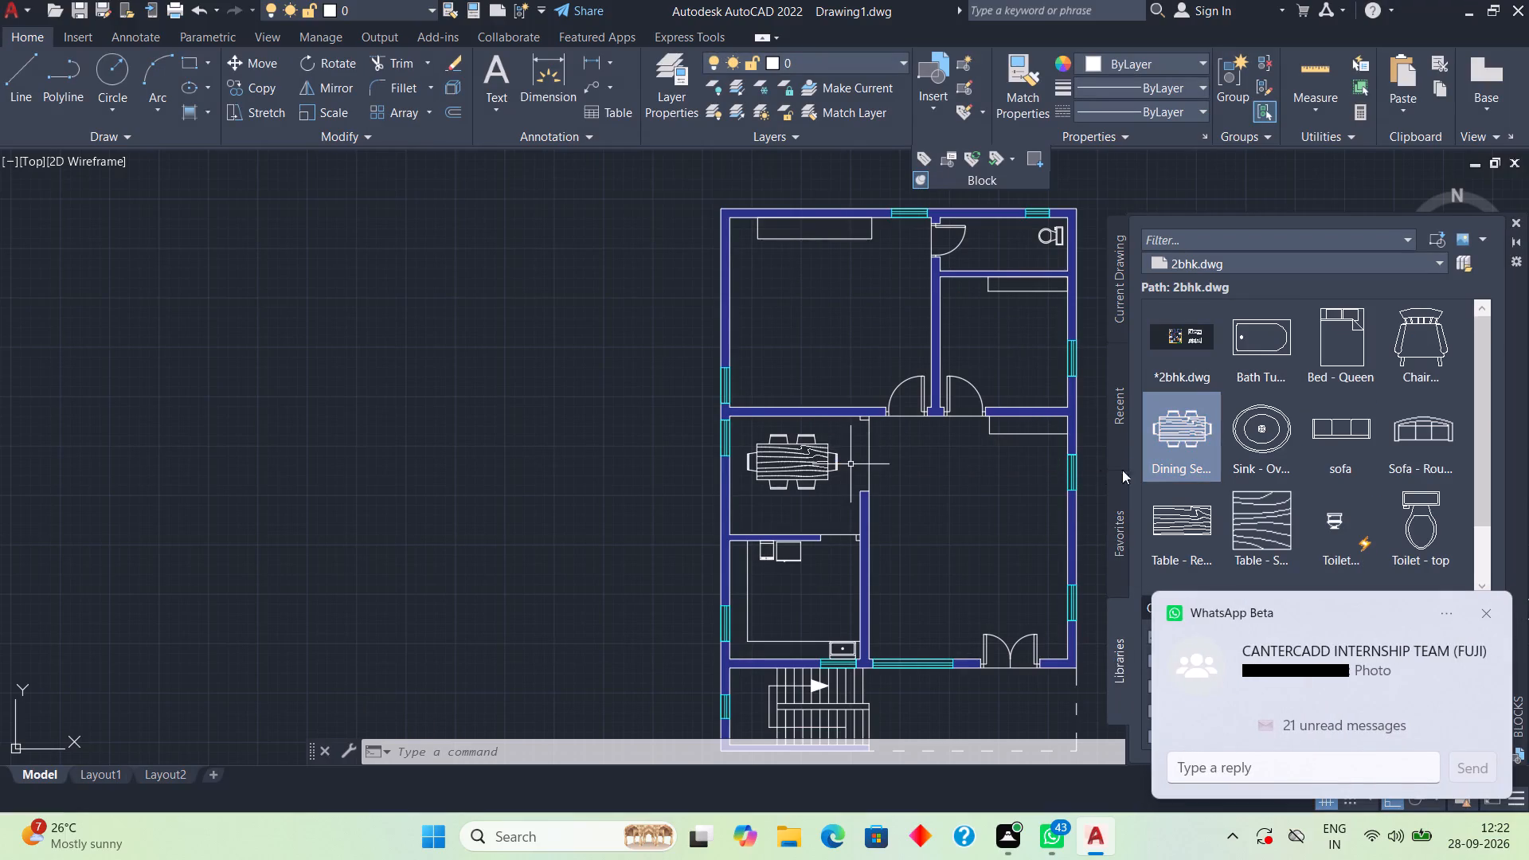
Insert the oval sink block from the 2bhk library into the bathroom, near its lower wall beside the door.
{"action": "left_click_drag", "start_coordinate": [1255, 430], "coordinate": [999, 317]}
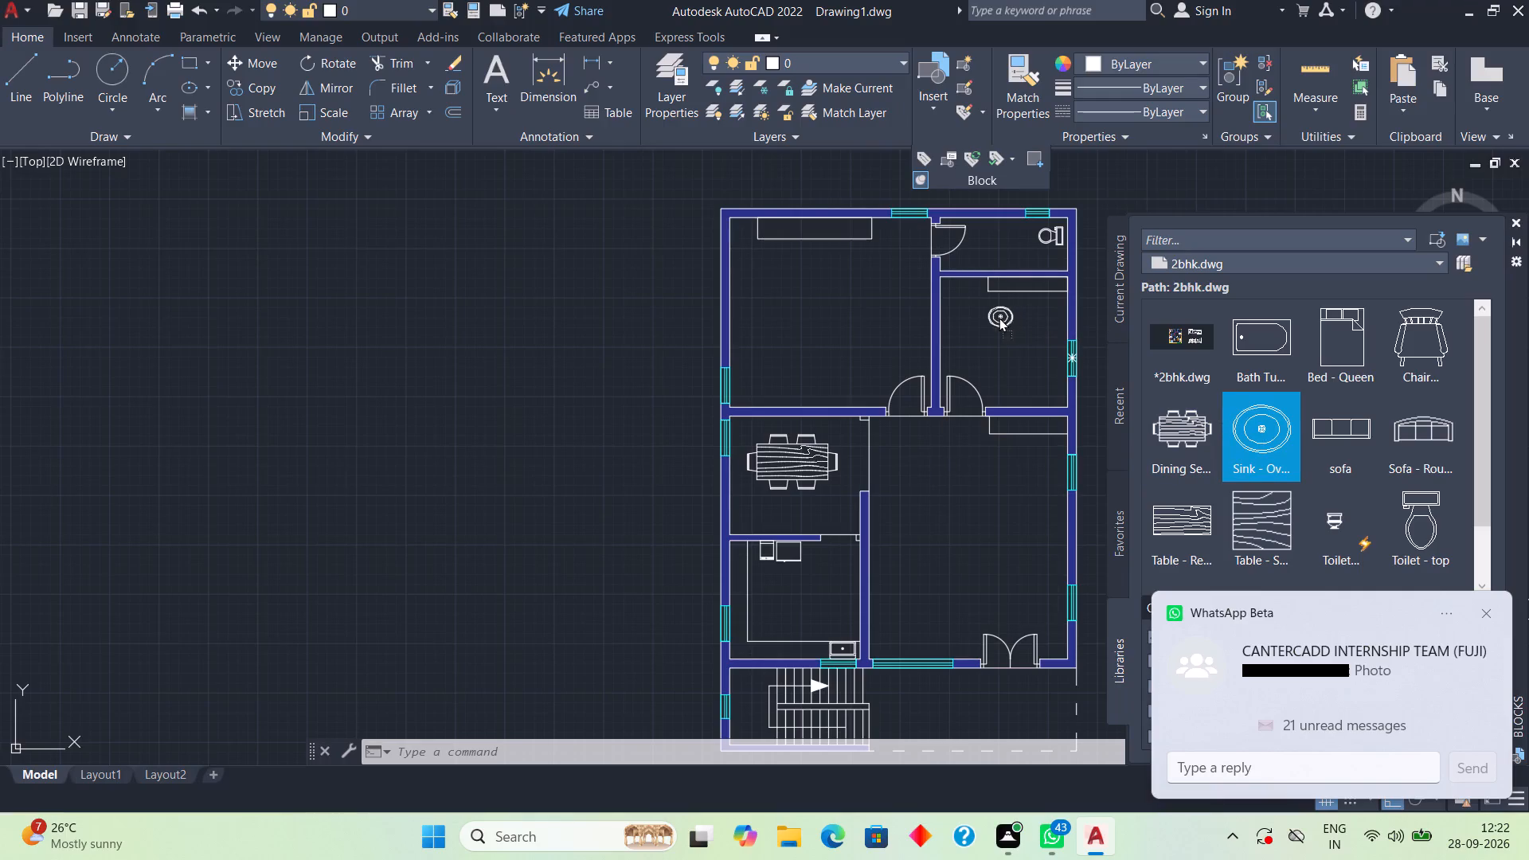
{"action": "left_click_drag", "start_coordinate": [999, 317], "coordinate": [985, 240]}
{"action": "left_click_drag", "start_coordinate": [985, 240], "coordinate": [974, 260]}
Insert the Bed - Queen block from the 2bhk library near the middle of the large bedroom.
{"action": "left_click_drag", "start_coordinate": [1334, 354], "coordinate": [790, 271]}
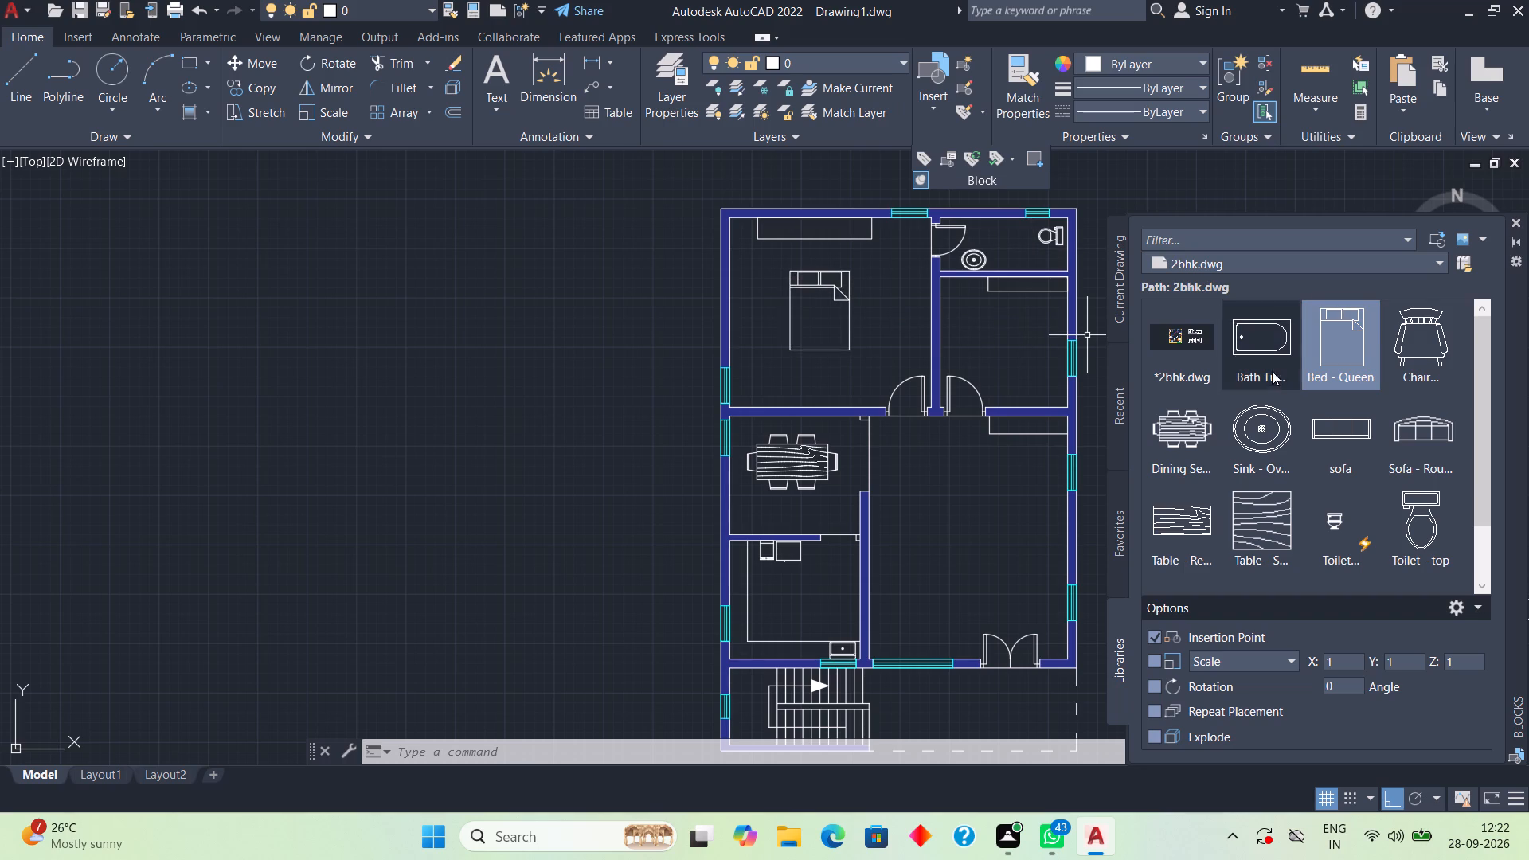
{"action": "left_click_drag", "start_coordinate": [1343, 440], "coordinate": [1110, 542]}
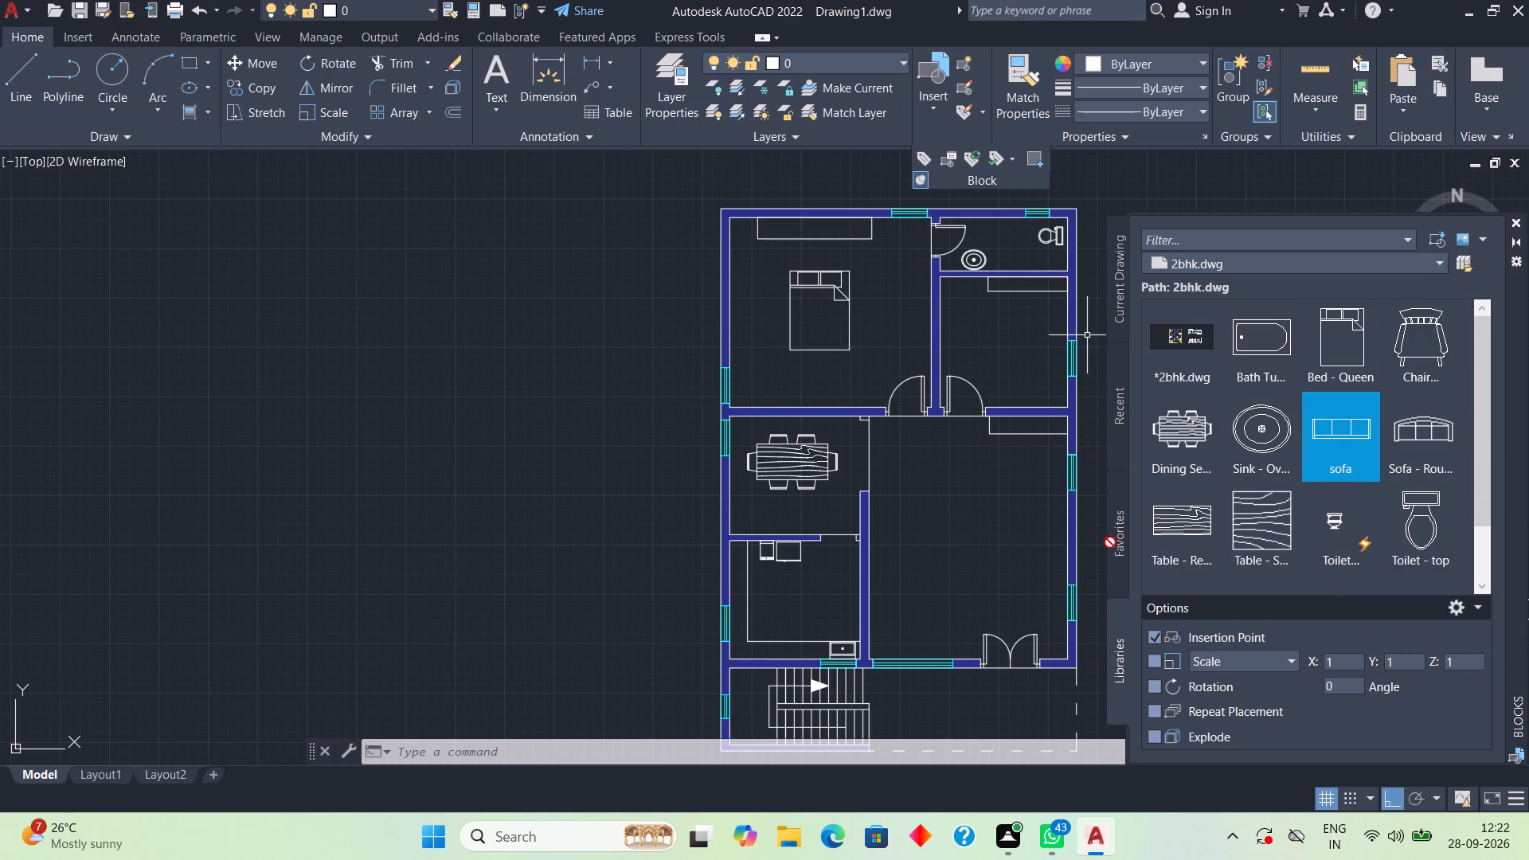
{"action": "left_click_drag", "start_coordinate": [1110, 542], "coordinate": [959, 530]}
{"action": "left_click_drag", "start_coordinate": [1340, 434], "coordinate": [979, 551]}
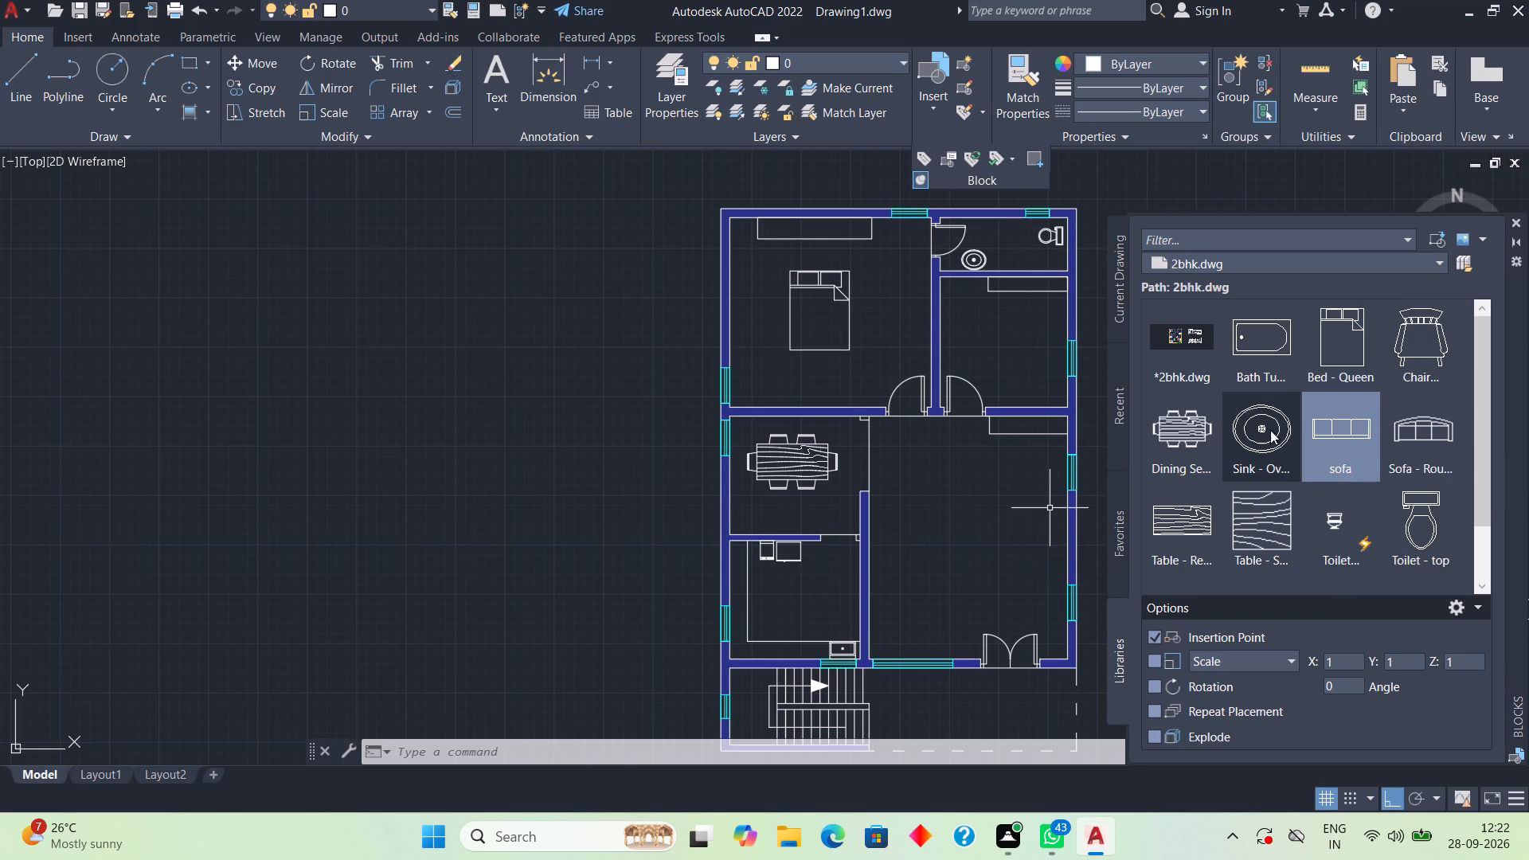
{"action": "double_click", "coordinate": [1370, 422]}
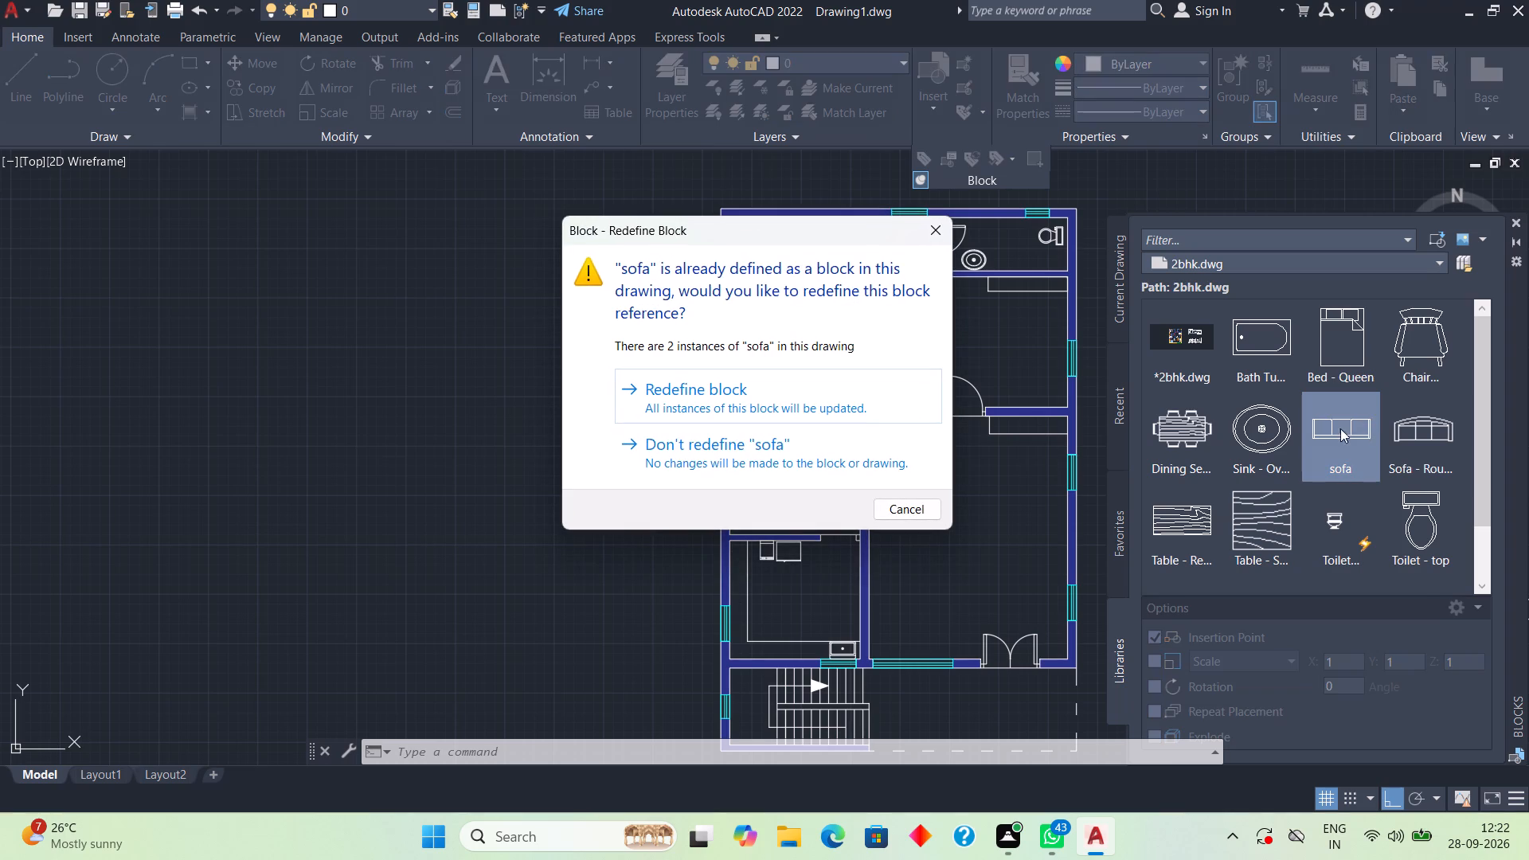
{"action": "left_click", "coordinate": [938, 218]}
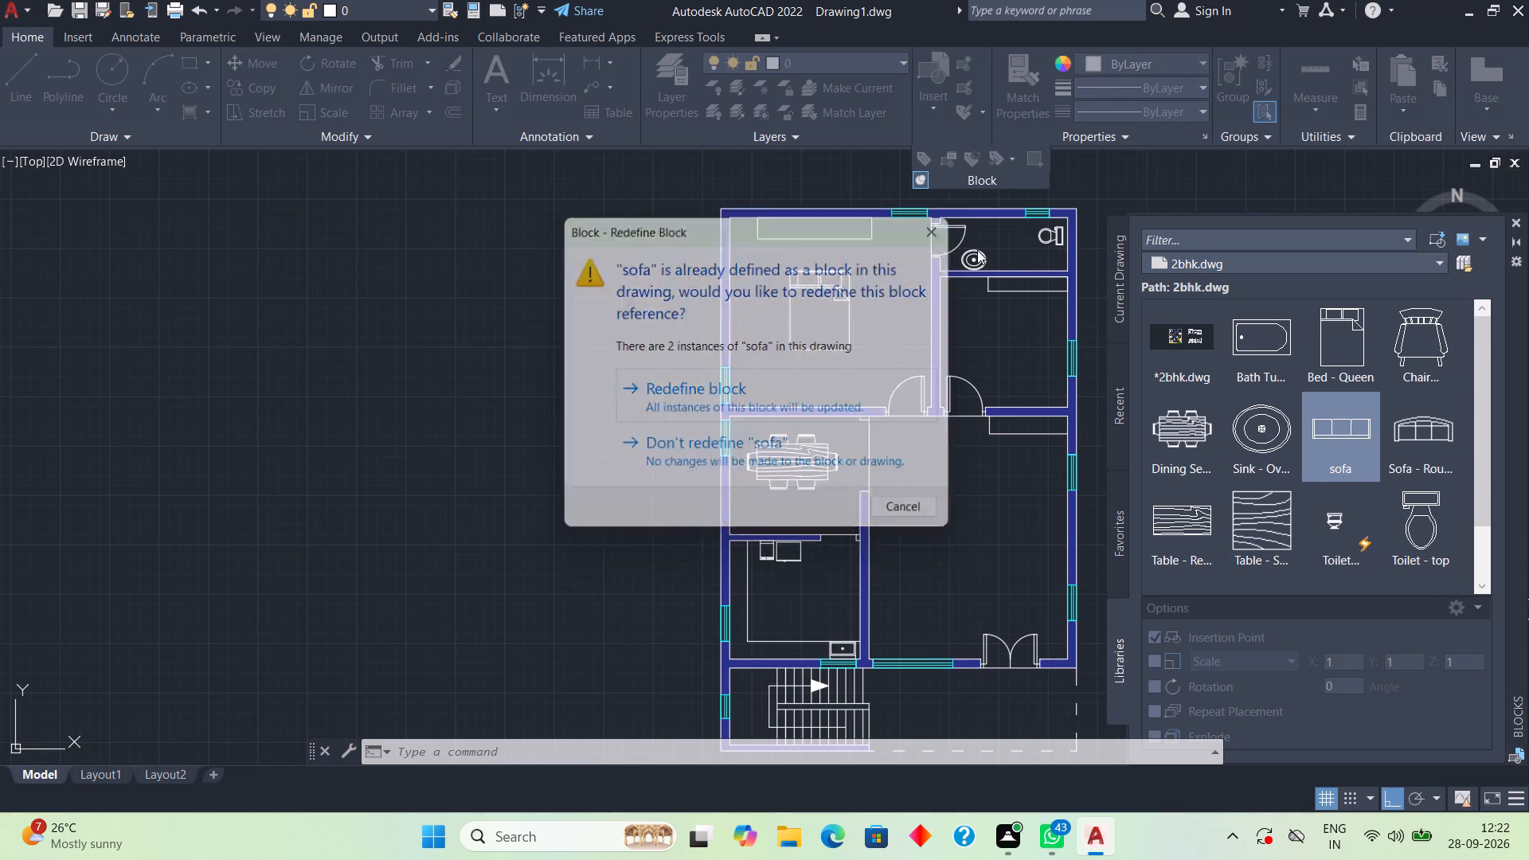
Insert the Sofa - Roundback 7 ft. block from the 2bhk library near the middle of the living room.
{"action": "left_click_drag", "start_coordinate": [1414, 422], "coordinate": [1328, 576]}
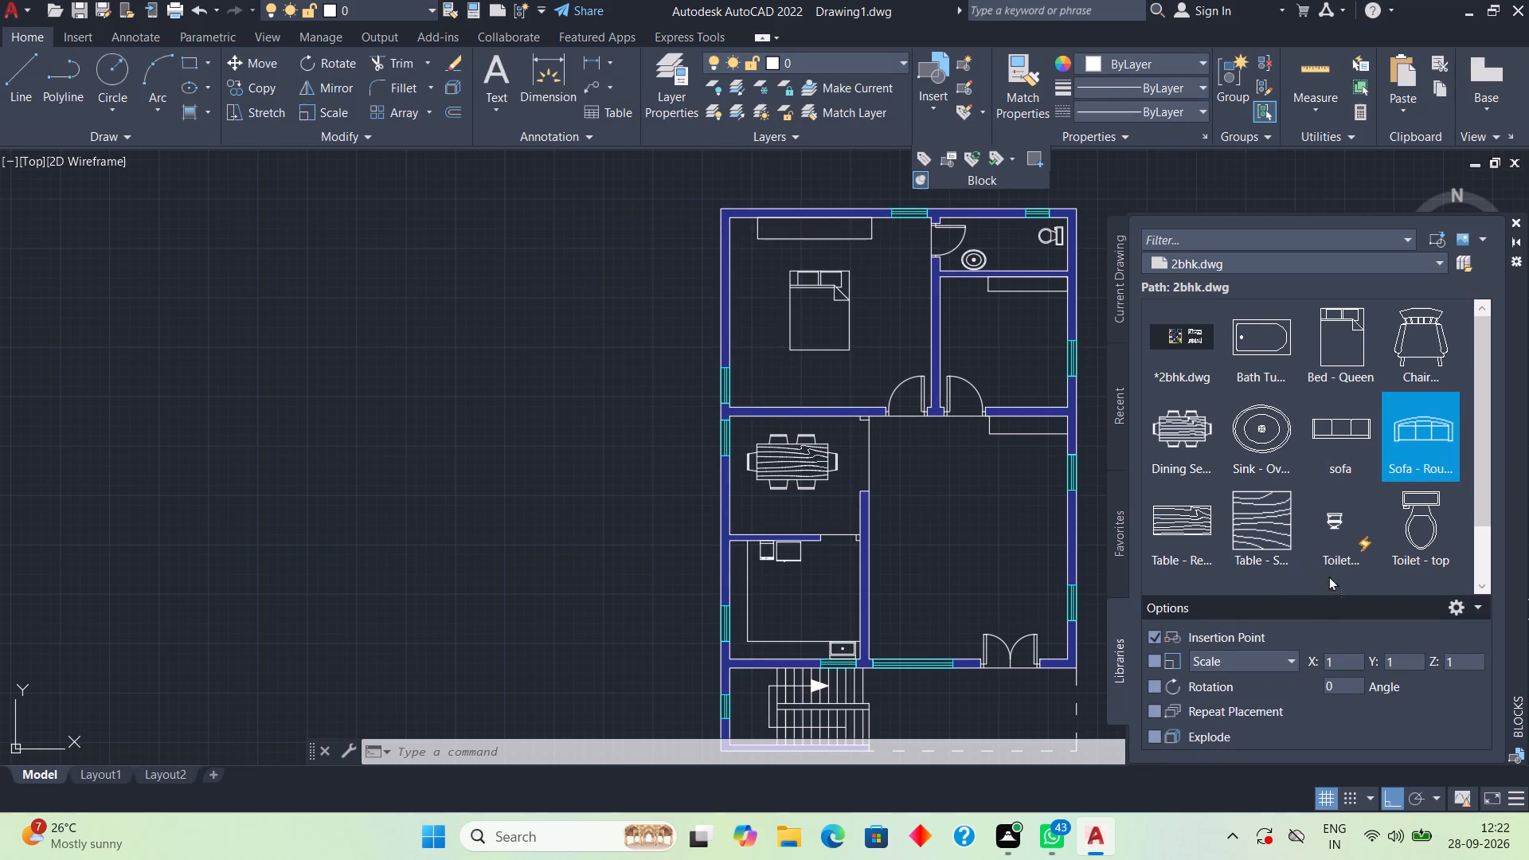
{"action": "left_click_drag", "start_coordinate": [1328, 576], "coordinate": [953, 508]}
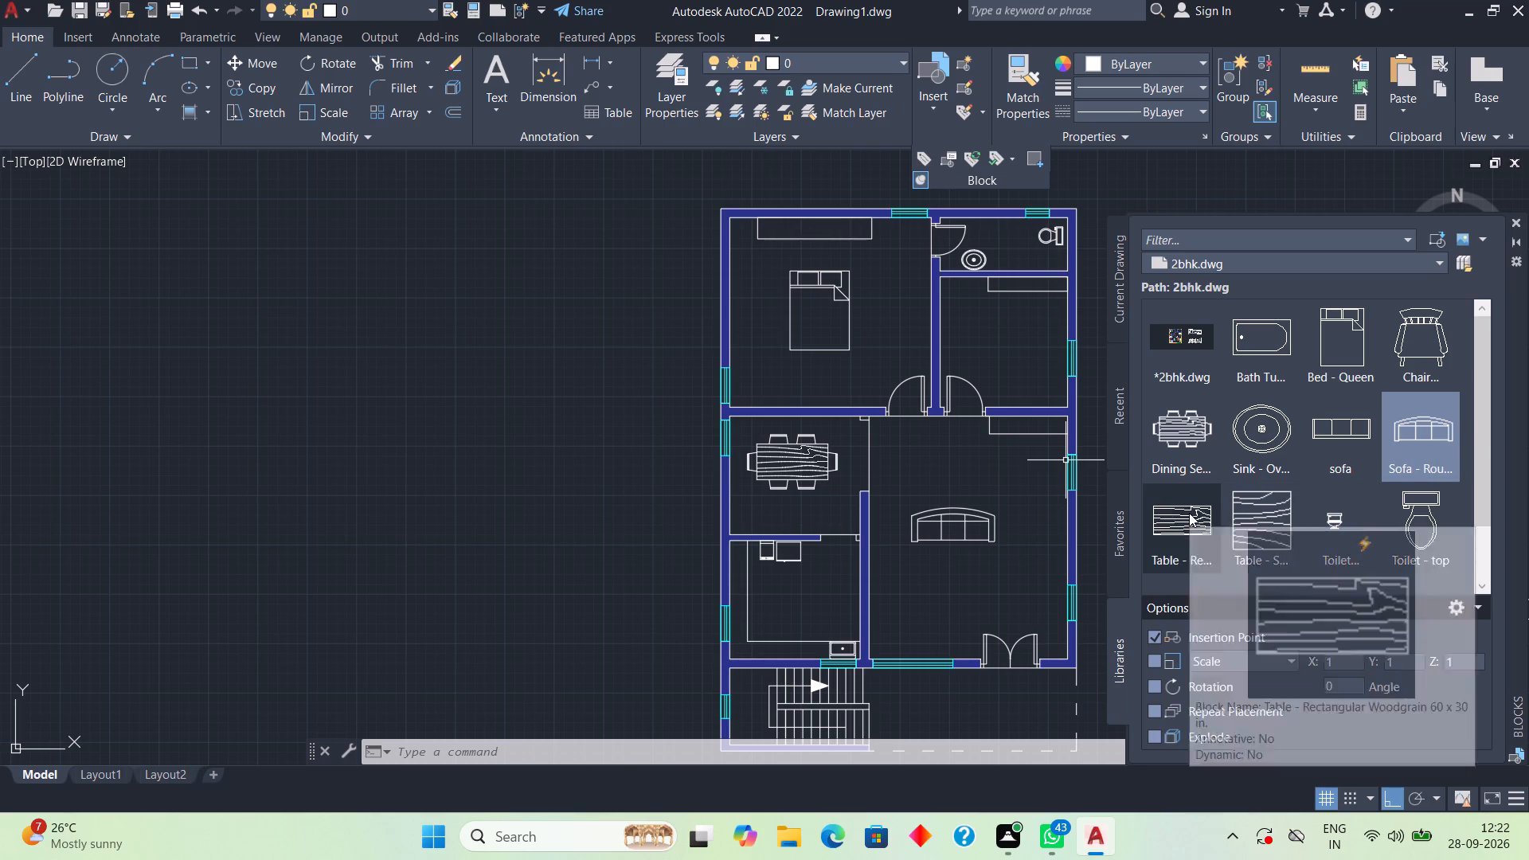
Insert the Table - Rectangular Woodgrain 60 x 30 in. block in the large bedroom, between the bed's foot and the lower wall.
{"action": "left_click_drag", "start_coordinate": [1189, 513], "coordinate": [791, 370]}
{"action": "double_click", "coordinate": [791, 370]}
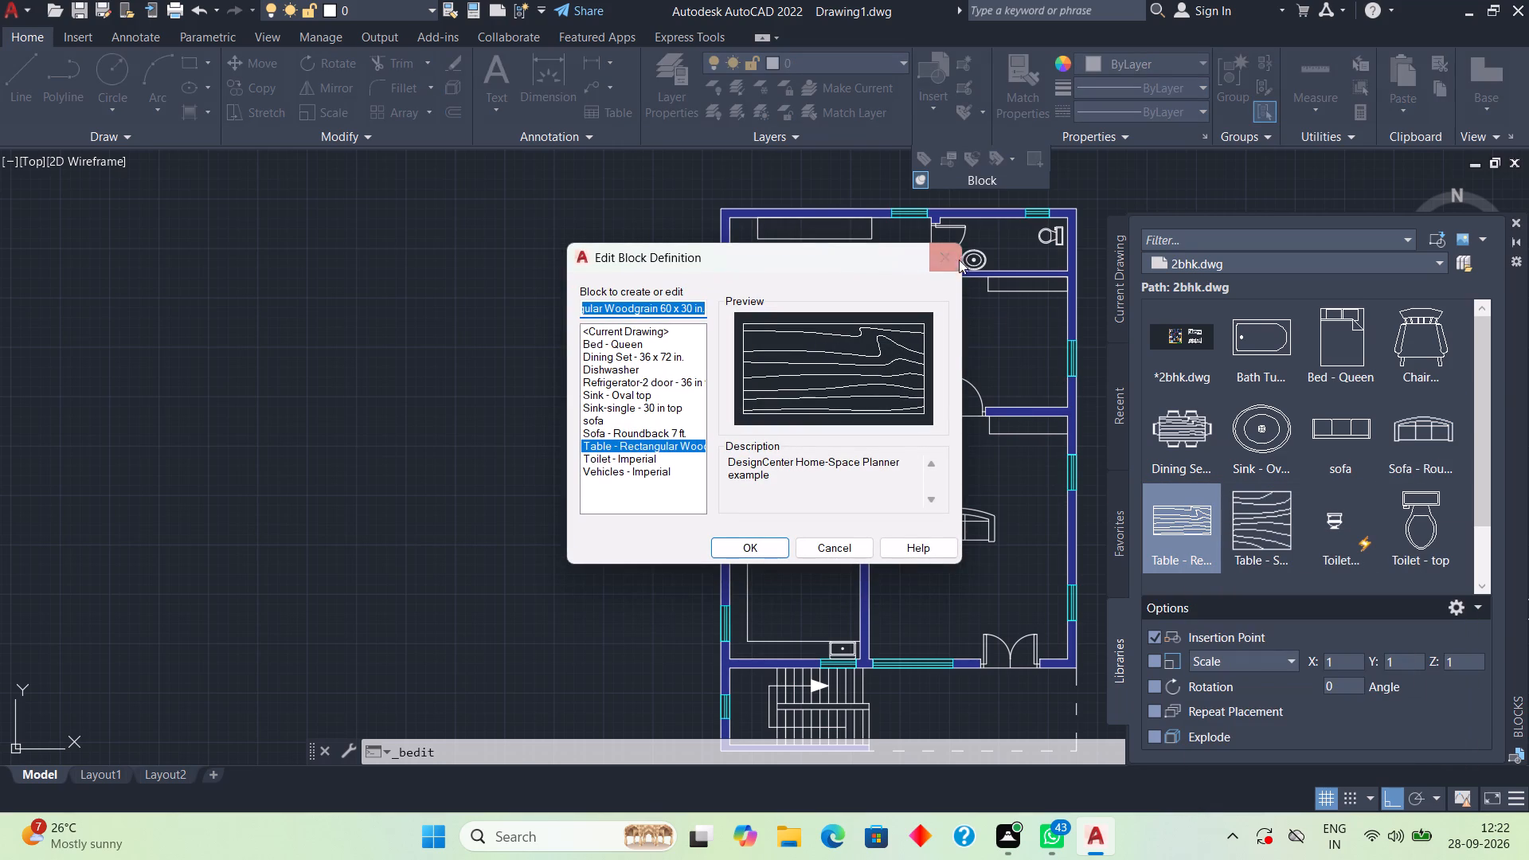
{"action": "left_click", "coordinate": [955, 257]}
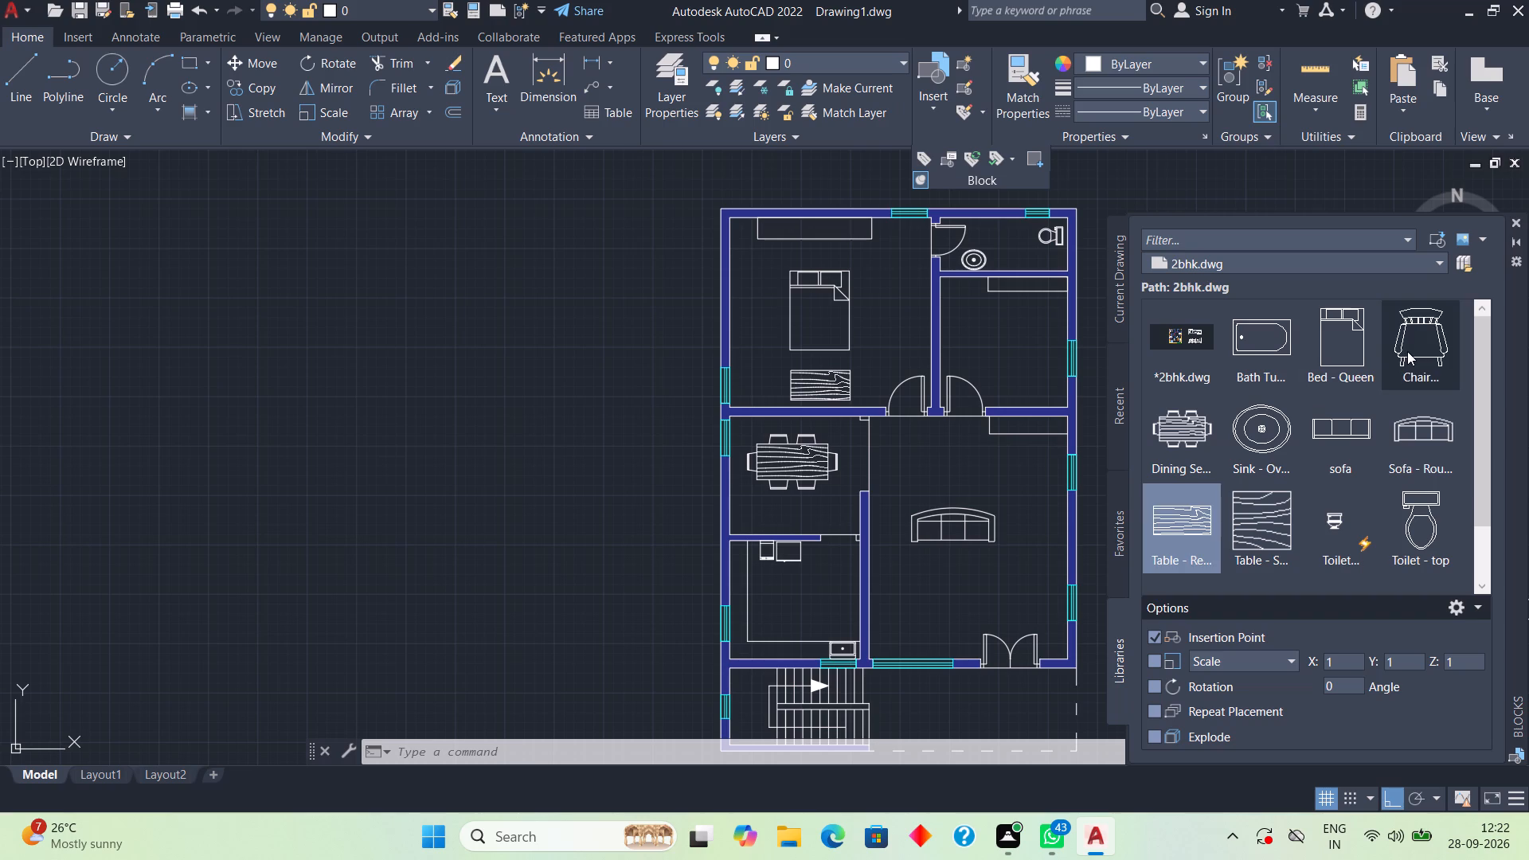
Insert the chair block from the 2bhk library beside the bed in the large bedroom and close the block library.
{"action": "left_click_drag", "start_coordinate": [1407, 351], "coordinate": [772, 321]}
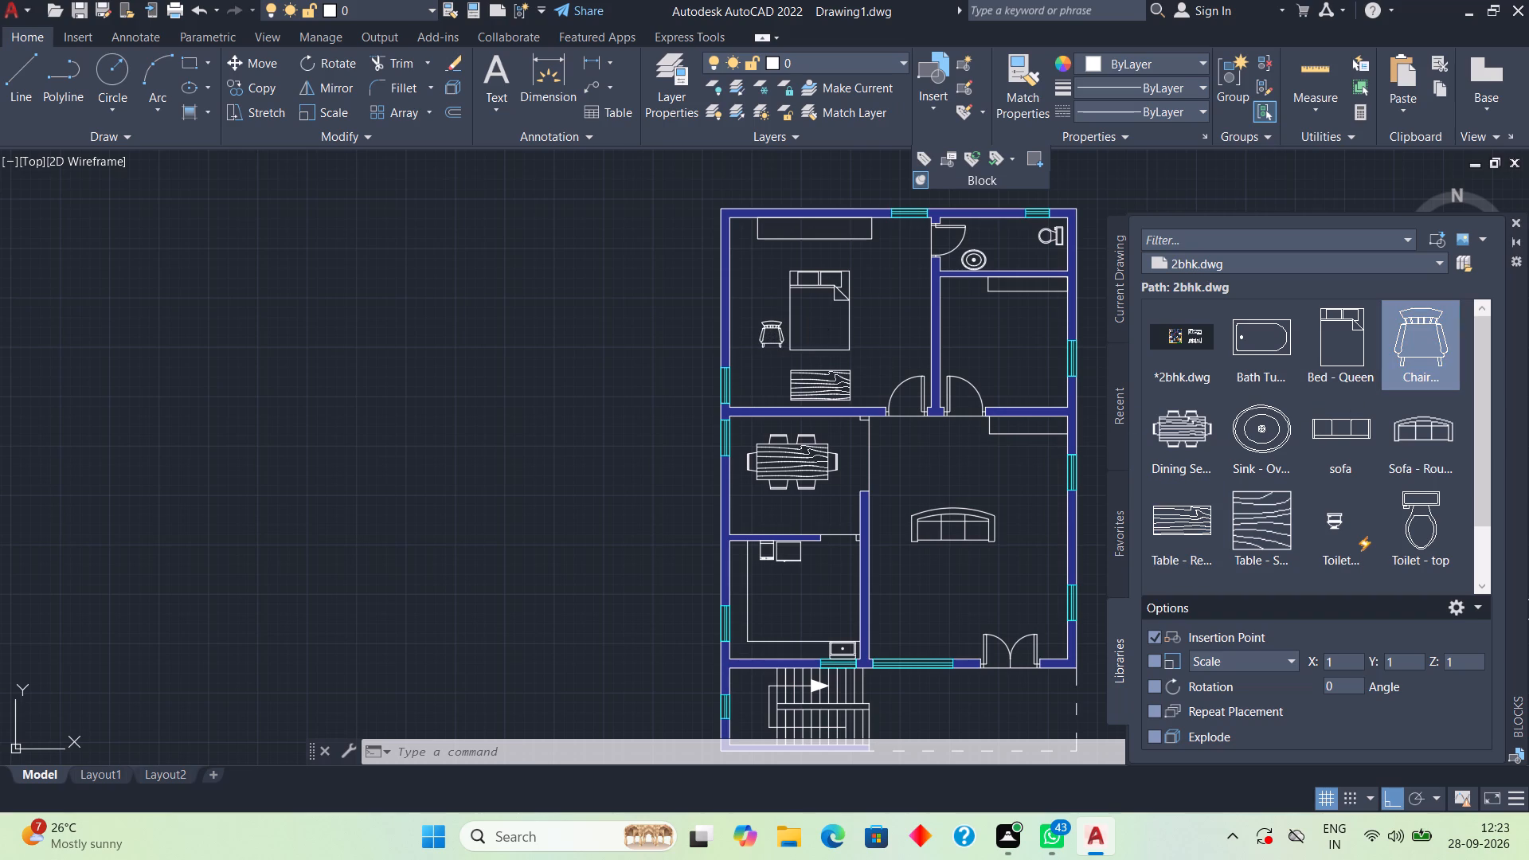
{"action": "scroll", "coordinate": [1218, 530], "scroll_direction": "up", "scroll_amount": 3}
{"action": "double_click", "coordinate": [1515, 219]}
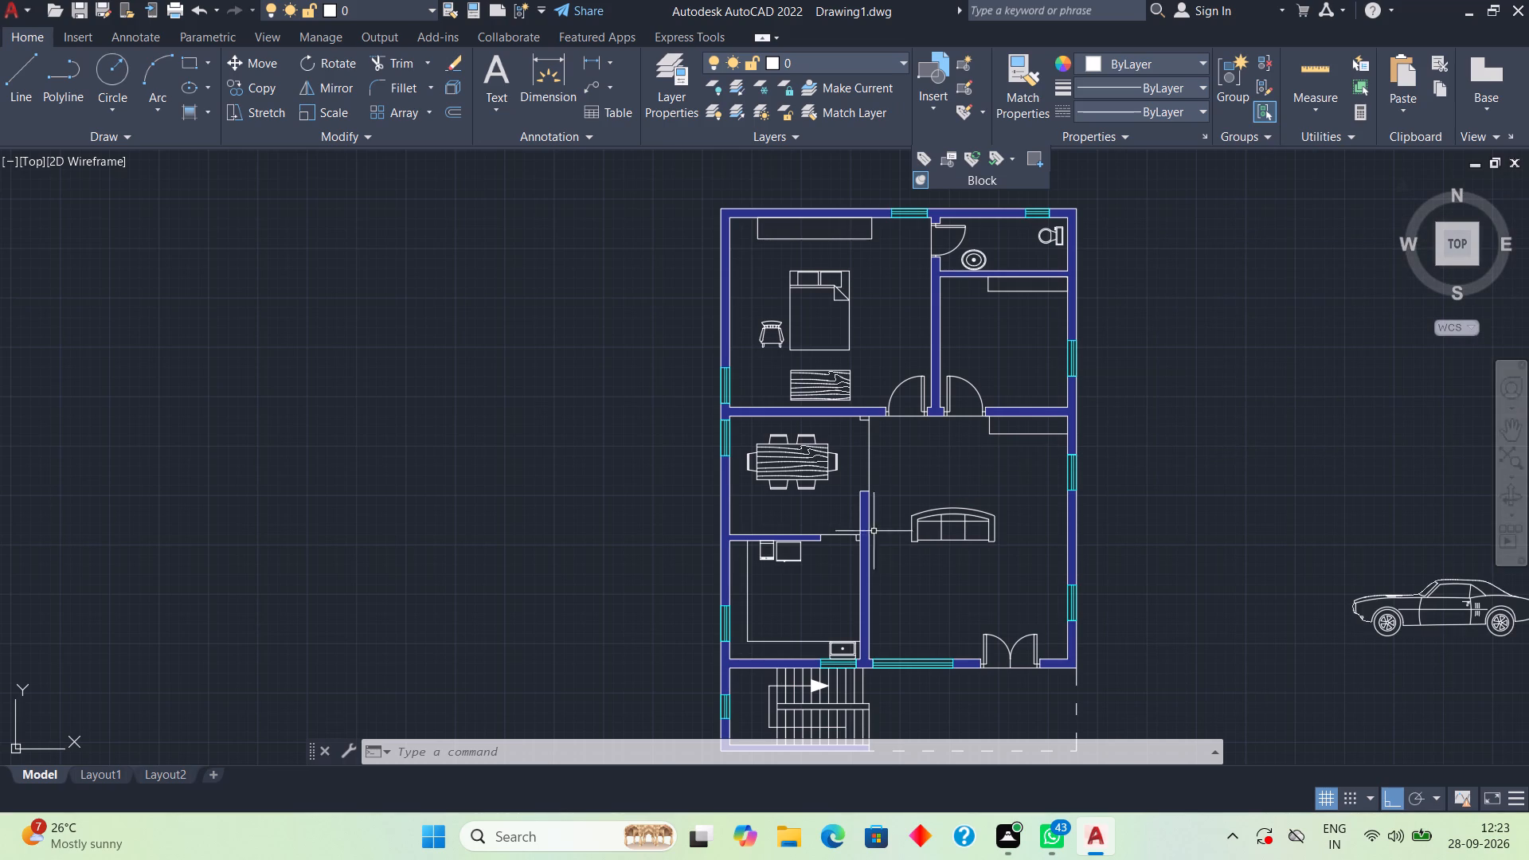
Move the chair block to the other side of the bed, near the large bedroom's inner wall just above the door.
{"action": "scroll", "coordinate": [821, 399], "scroll_direction": "up", "scroll_amount": 1}
{"action": "middle_click_drag", "start_coordinate": [815, 401], "coordinate": [798, 448]}
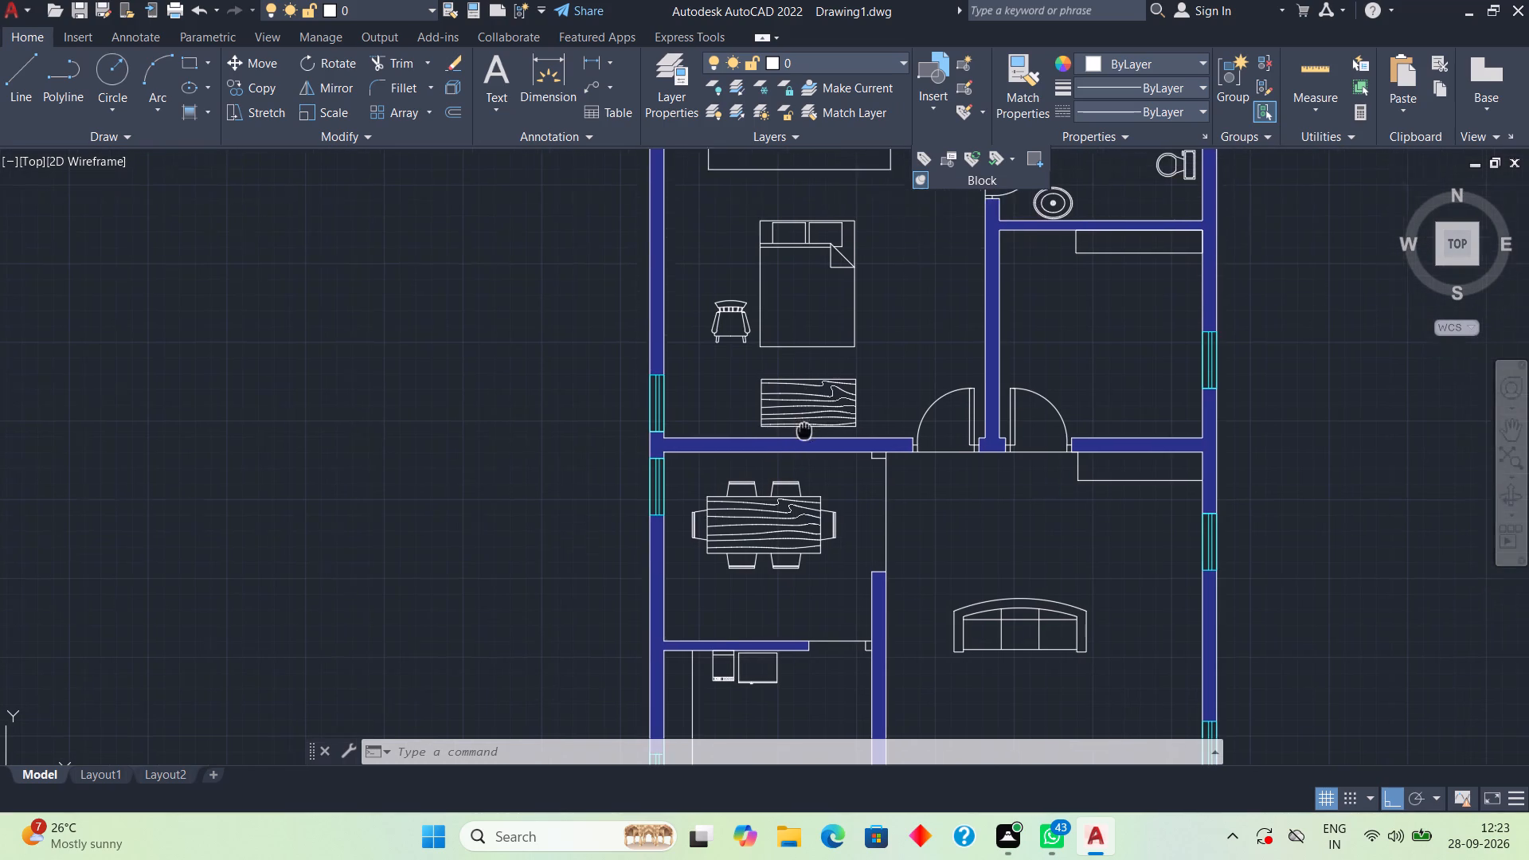
{"action": "middle_click_drag", "start_coordinate": [798, 448], "coordinate": [692, 593]}
{"action": "scroll", "coordinate": [675, 502], "scroll_direction": "up", "scroll_amount": 1}
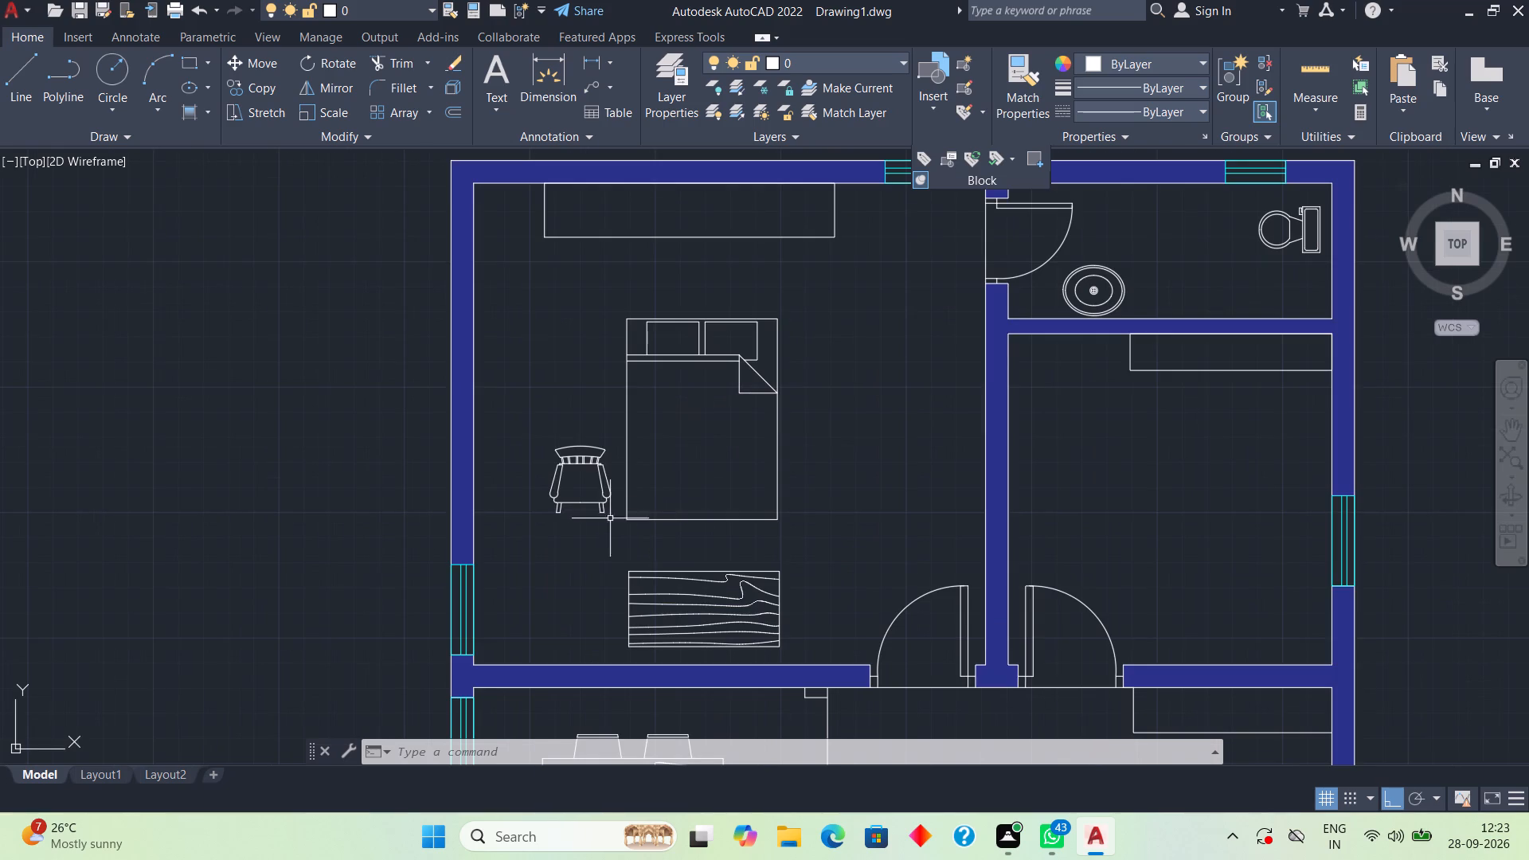
{"action": "left_click_drag", "start_coordinate": [586, 463], "coordinate": [586, 464]}
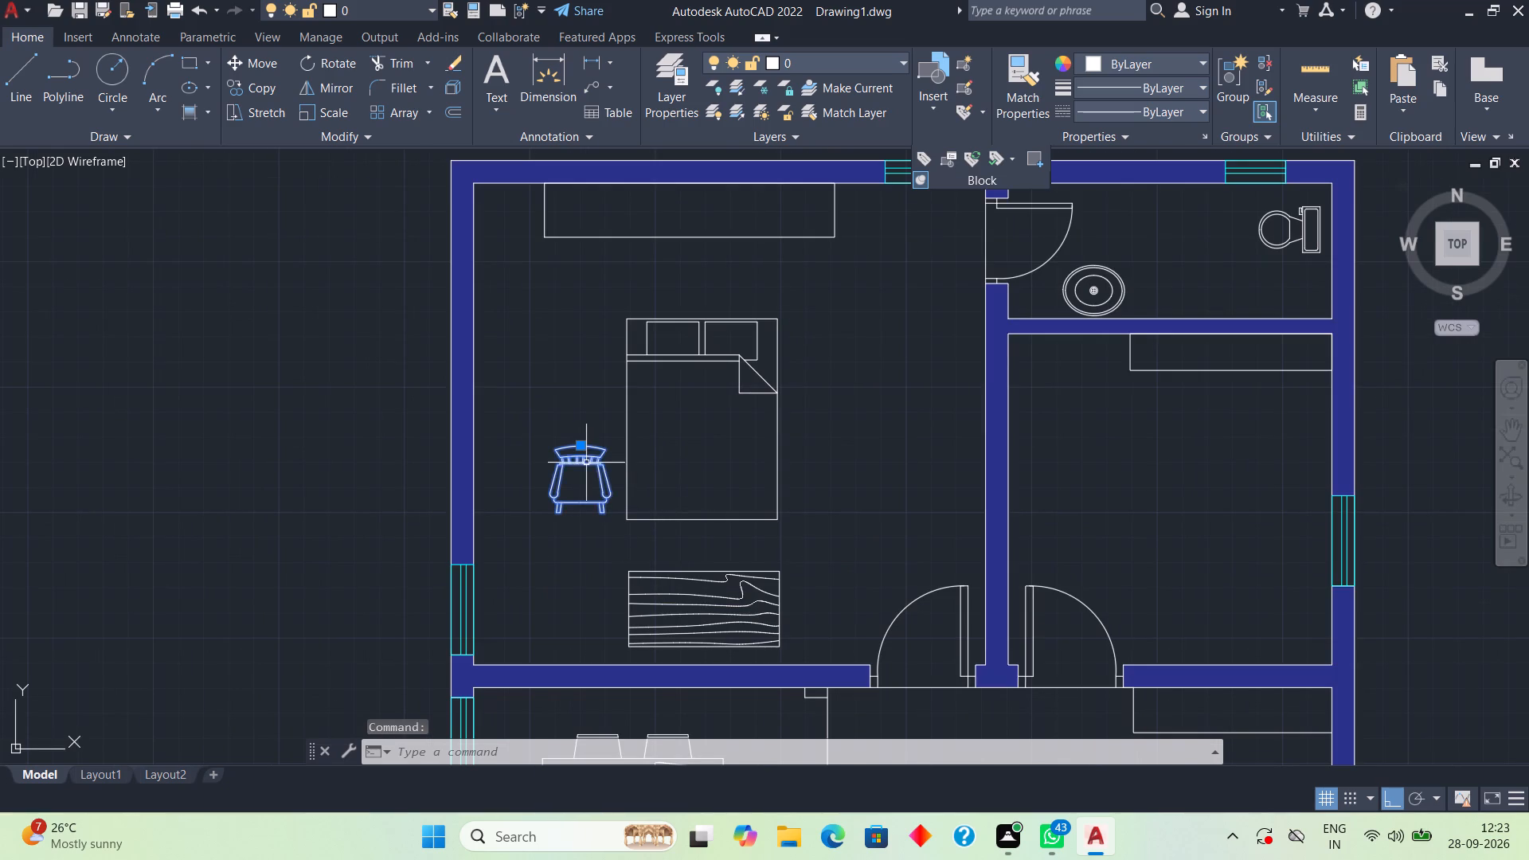
{"action": "left_click_drag", "start_coordinate": [586, 464], "coordinate": [629, 504]}
{"action": "left_click_drag", "start_coordinate": [603, 491], "coordinate": [771, 530]}
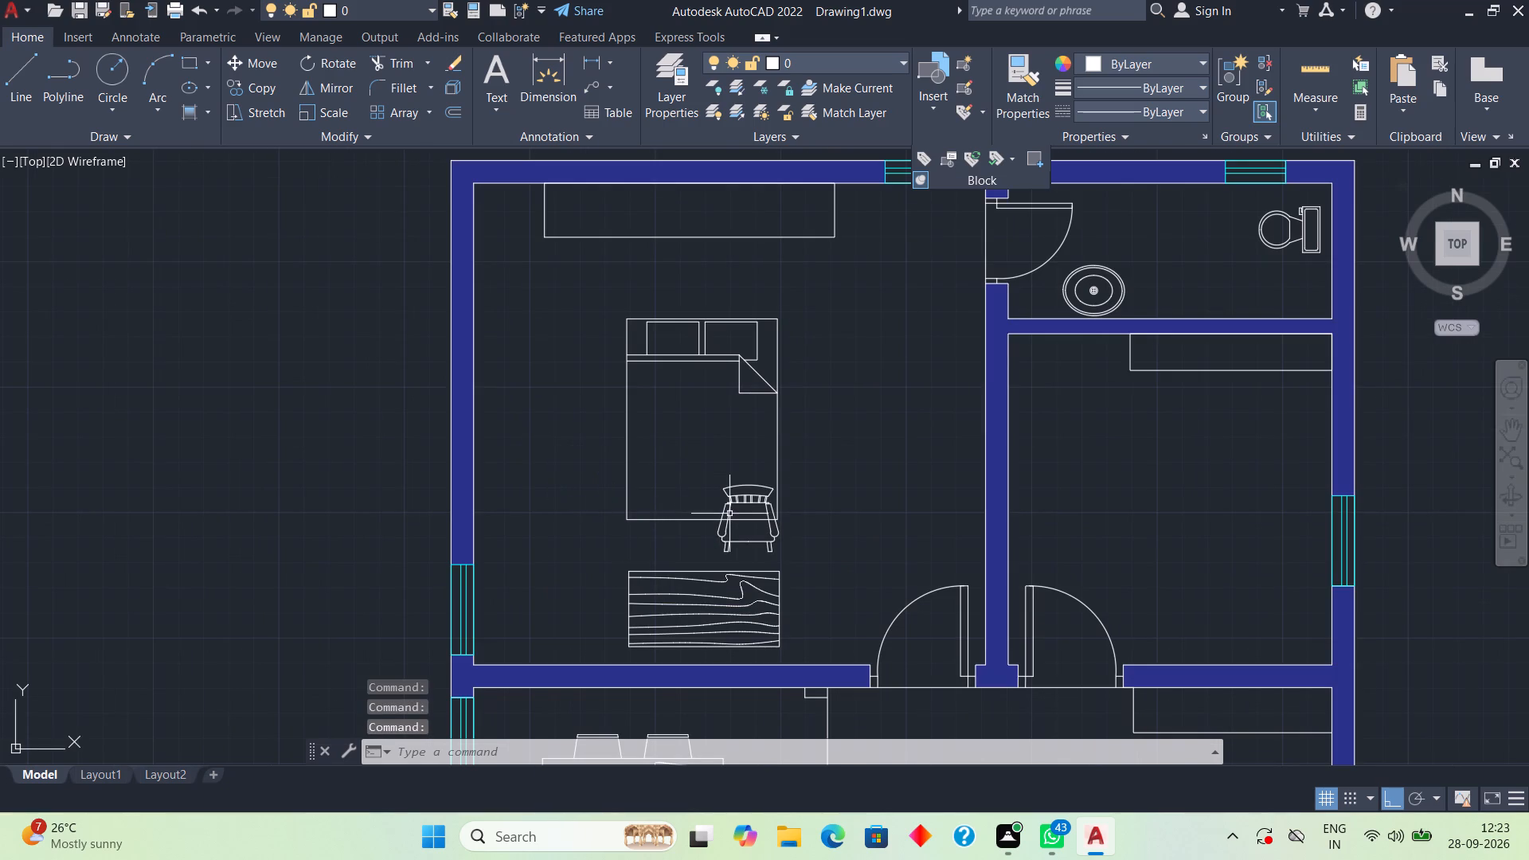
{"action": "left_click", "coordinate": [728, 498]}
{"action": "left_click_drag", "start_coordinate": [779, 533], "coordinate": [780, 534]}
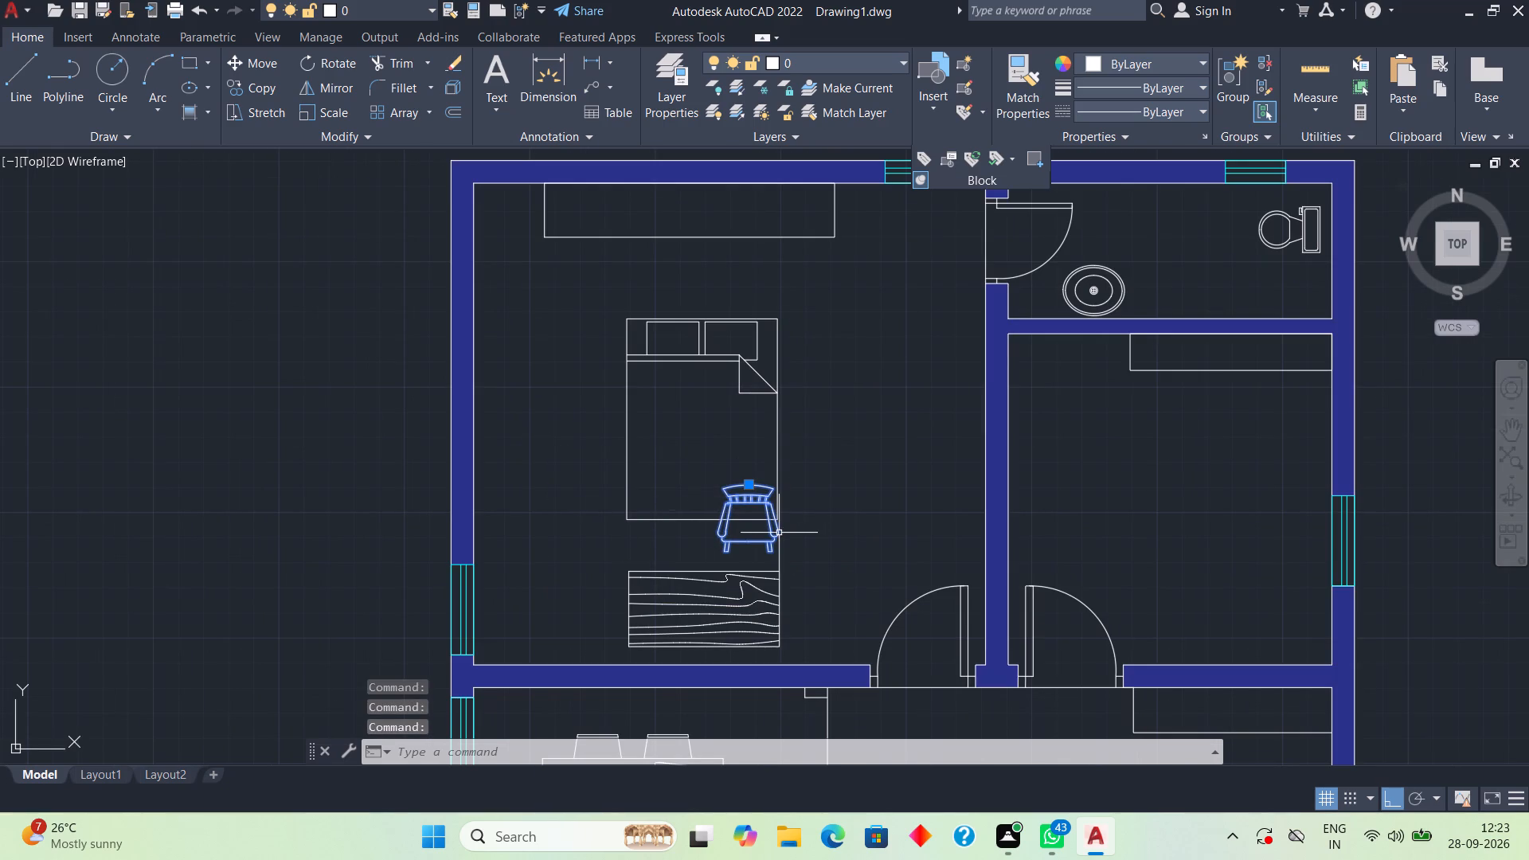
{"action": "left_click_drag", "start_coordinate": [780, 534], "coordinate": [940, 530]}
Rotate the bed block a quarter turn counterclockwise about its middle so its pillows face the outer side wall.
{"action": "scroll", "coordinate": [665, 465], "scroll_direction": "up", "scroll_amount": 1}
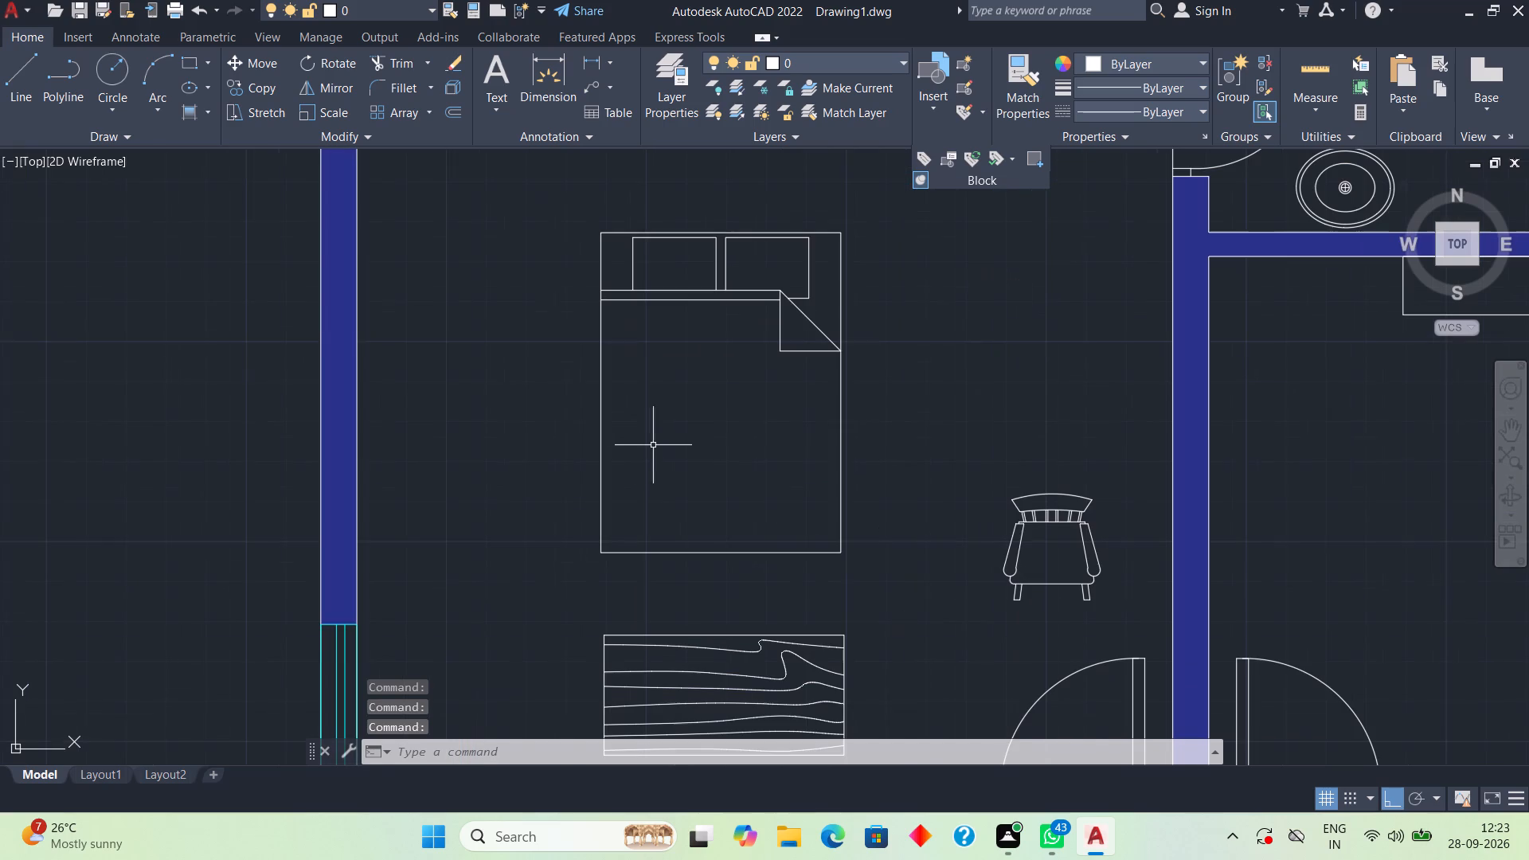
{"action": "left_click", "coordinate": [623, 416]}
{"action": "left_click", "coordinate": [555, 406]}
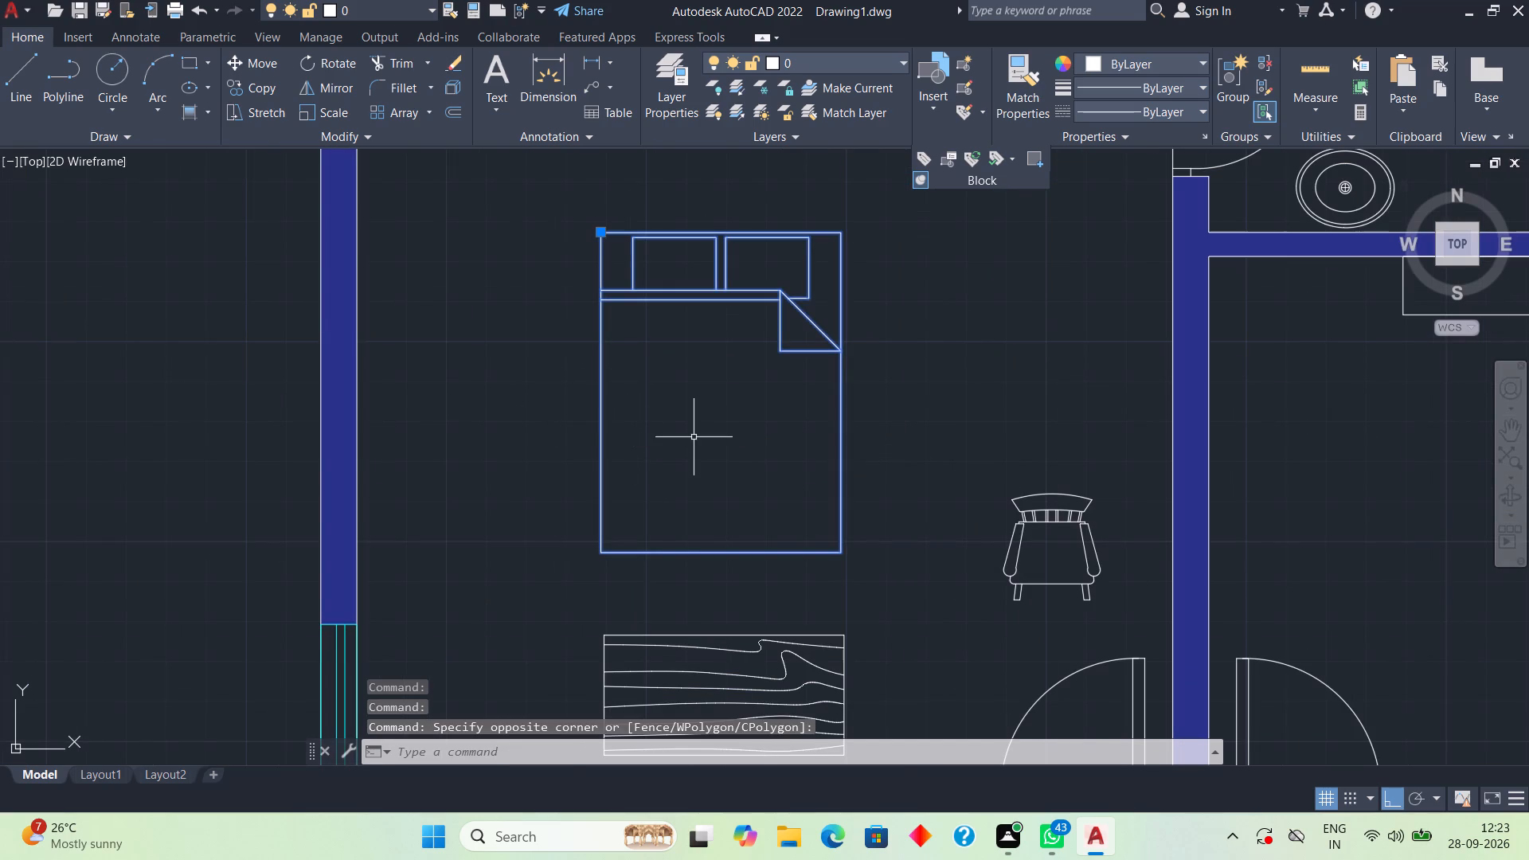
{"action": "type", "text": "ro"}
{"action": "key", "text": "space"}
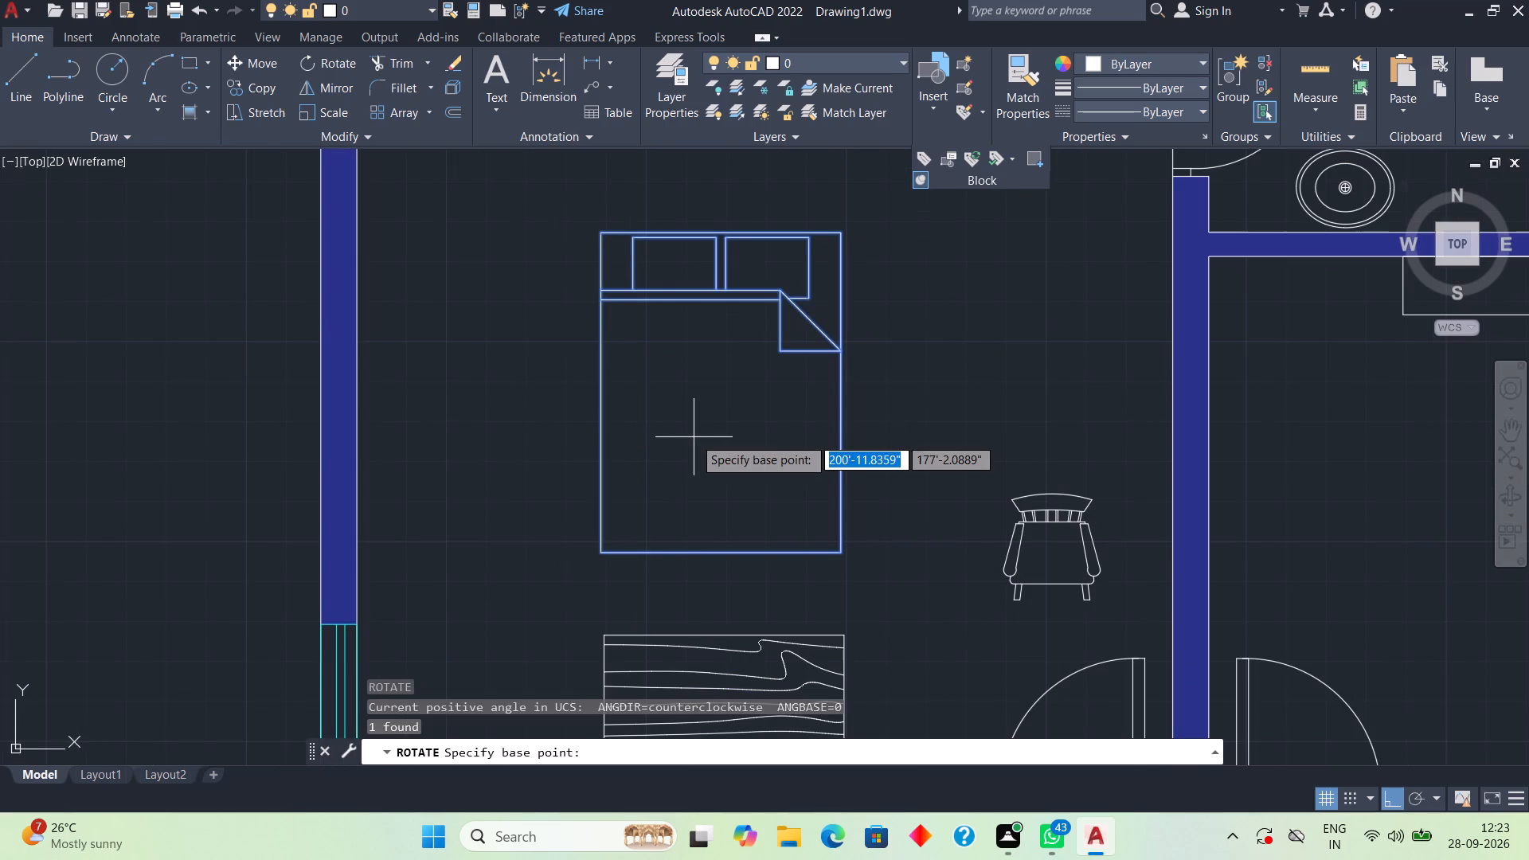
{"action": "left_click", "coordinate": [694, 437]}
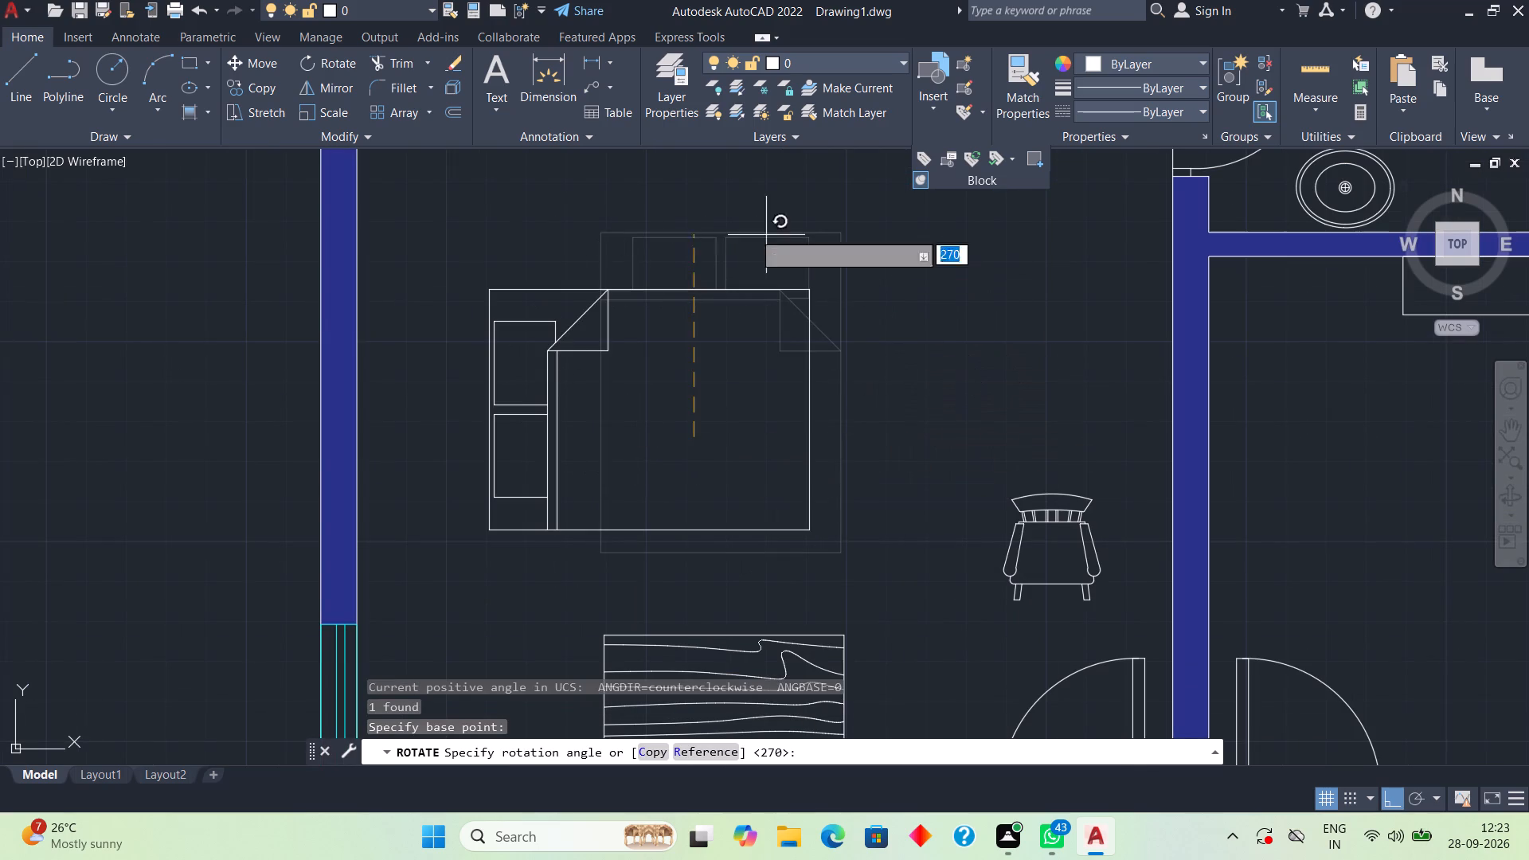
{"action": "left_click", "coordinate": [661, 213]}
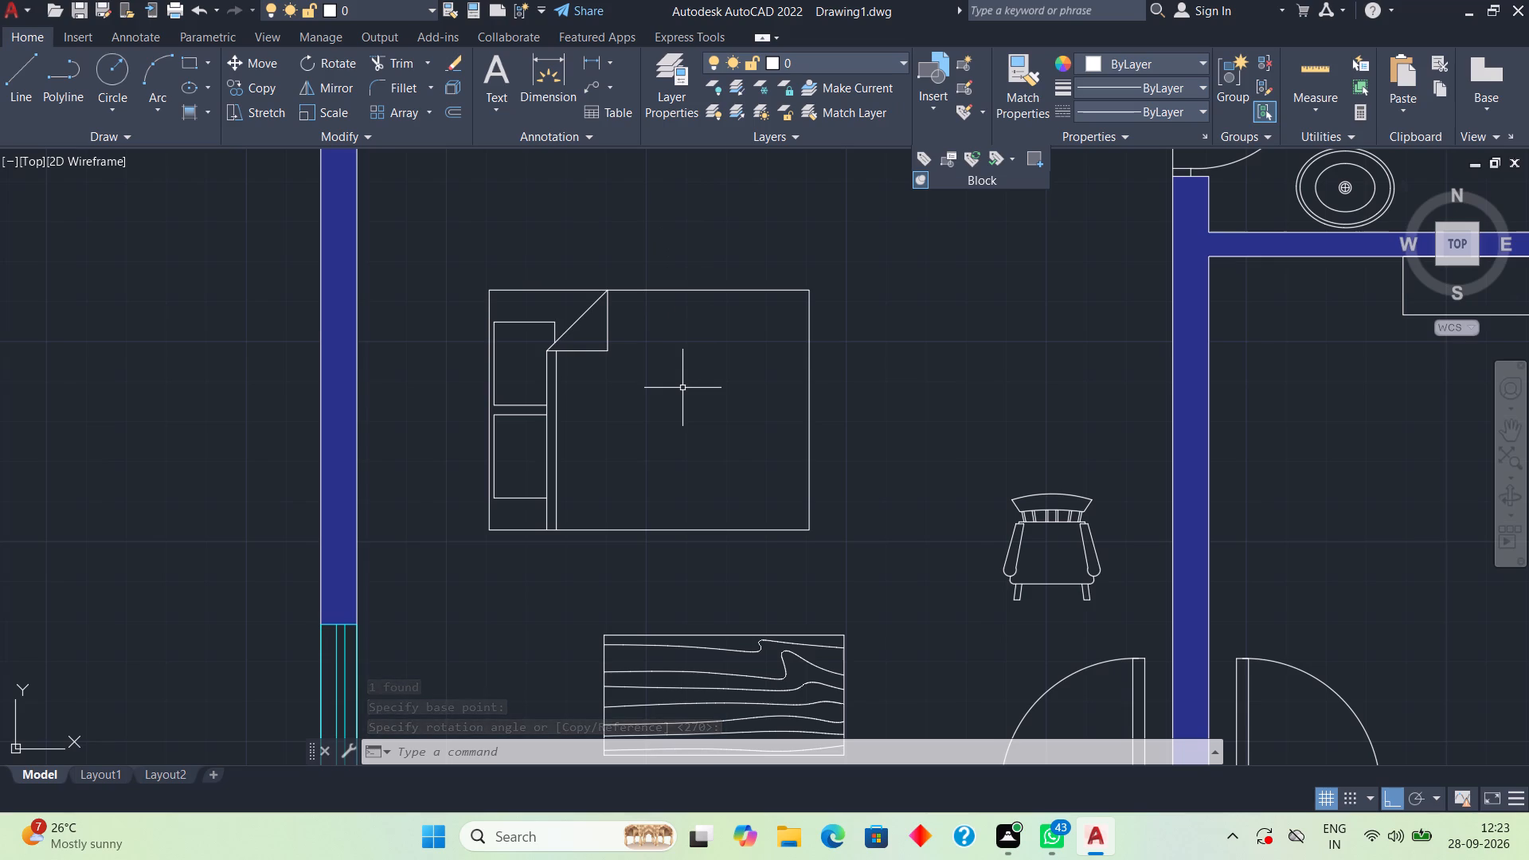
Move the rotated bed block straight up about 1'-8" toward the large bedroom's wardrobe.
{"action": "scroll", "coordinate": [682, 388], "scroll_direction": "down", "scroll_amount": 2}
{"action": "middle_click_drag", "start_coordinate": [640, 413], "coordinate": [600, 362]}
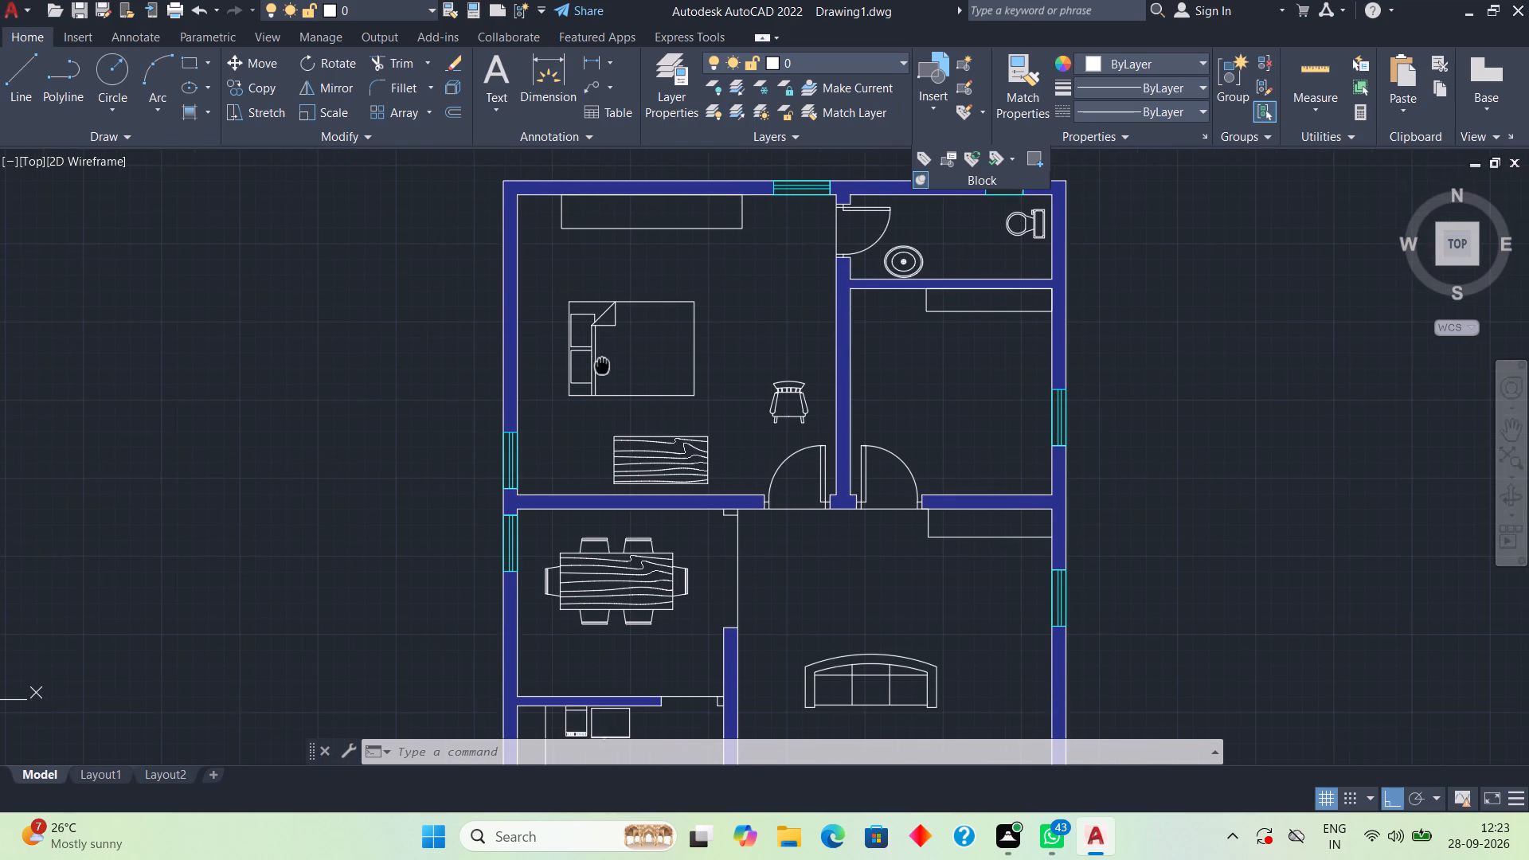
{"action": "middle_click_drag", "start_coordinate": [600, 362], "coordinate": [599, 360]}
{"action": "left_click", "coordinate": [581, 351]}
{"action": "left_click", "coordinate": [568, 336]}
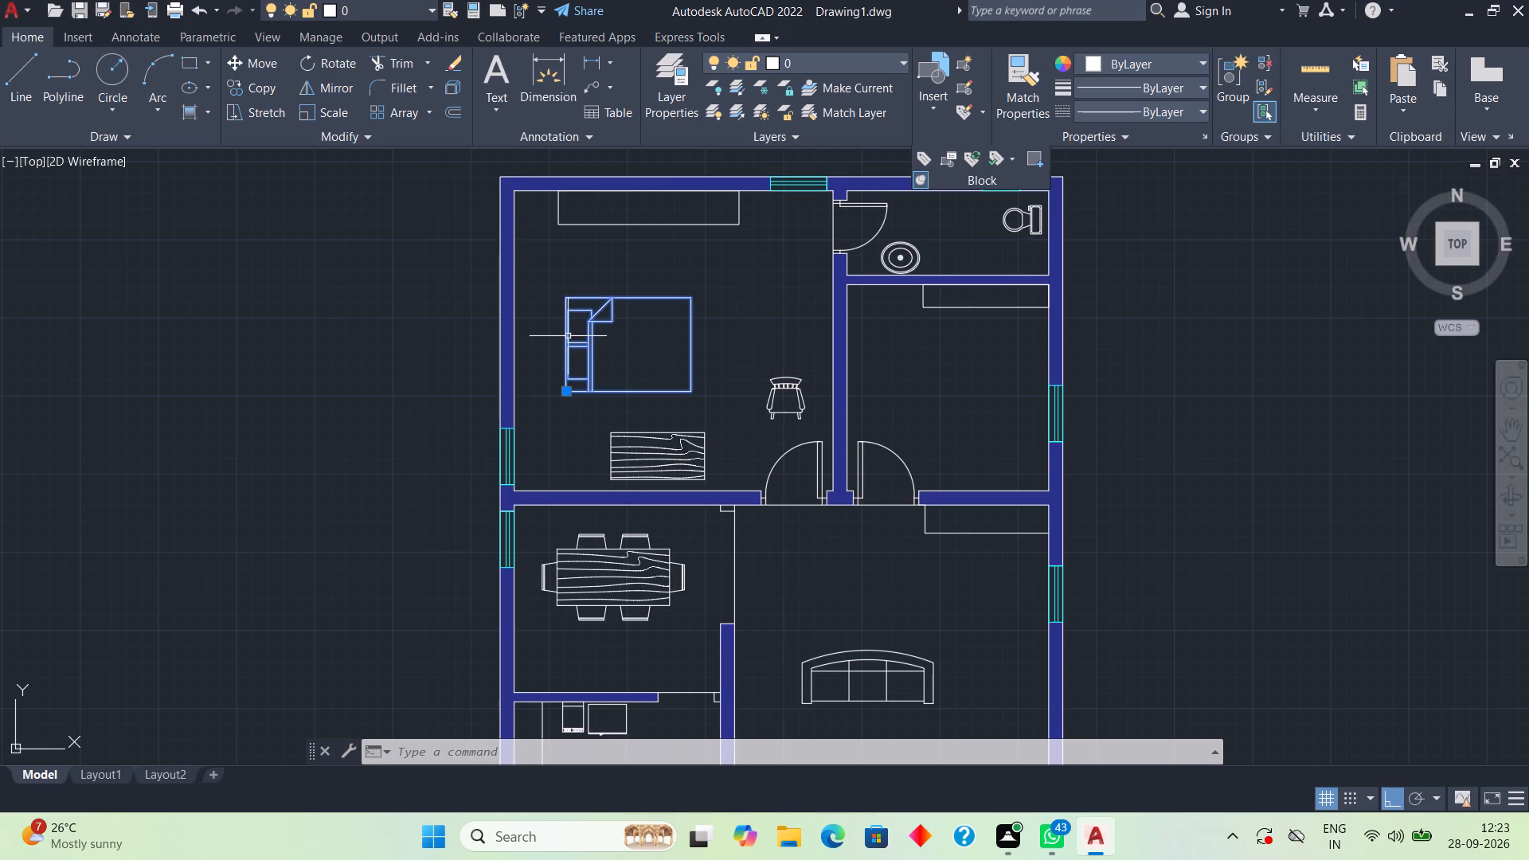
{"action": "key", "text": "m"}
{"action": "key", "text": "space"}
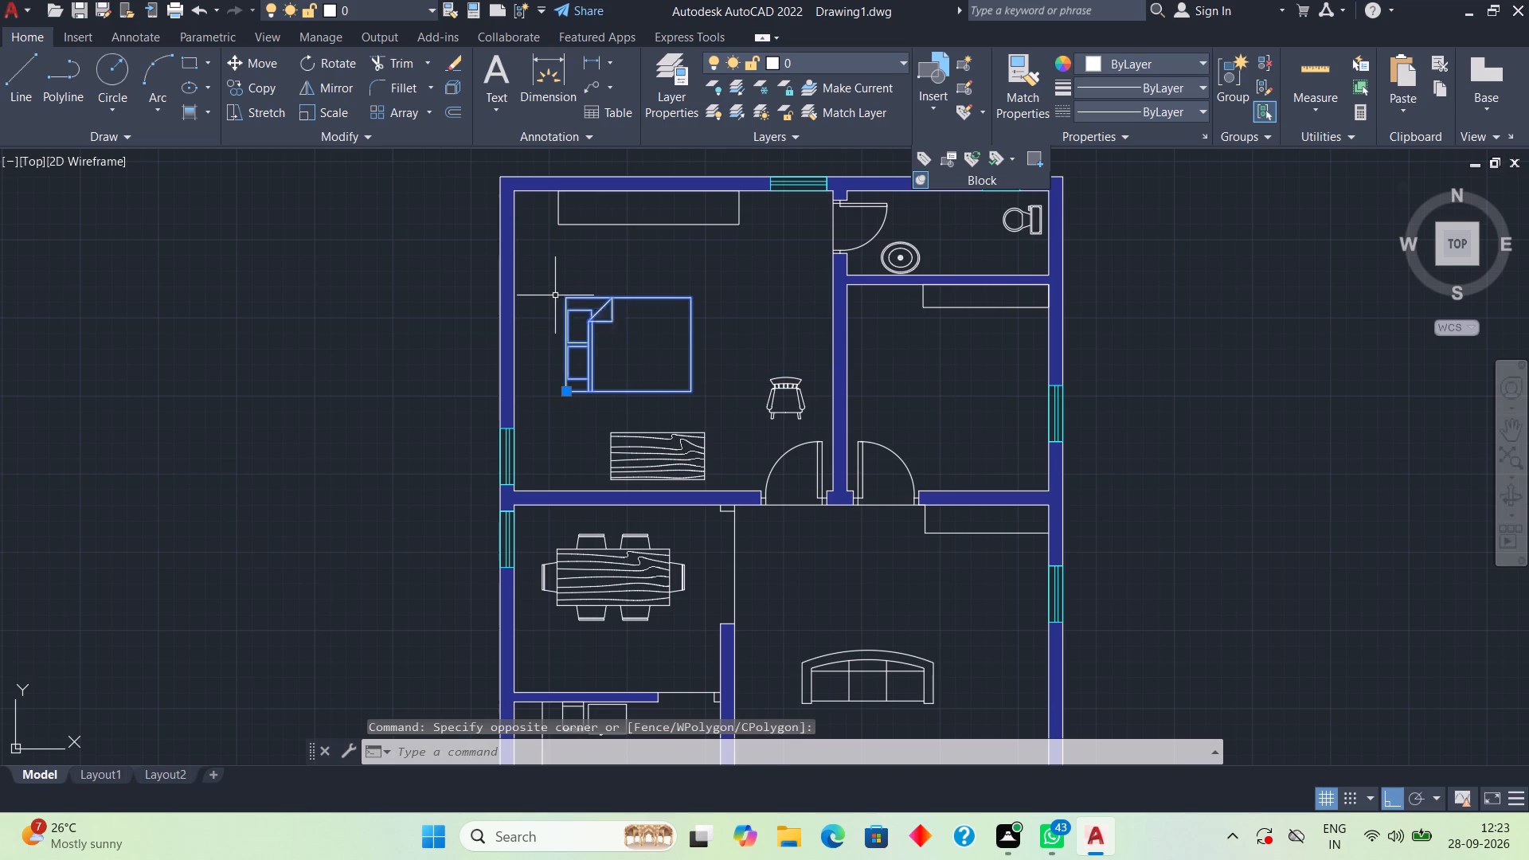
{"action": "left_click", "coordinate": [557, 297]}
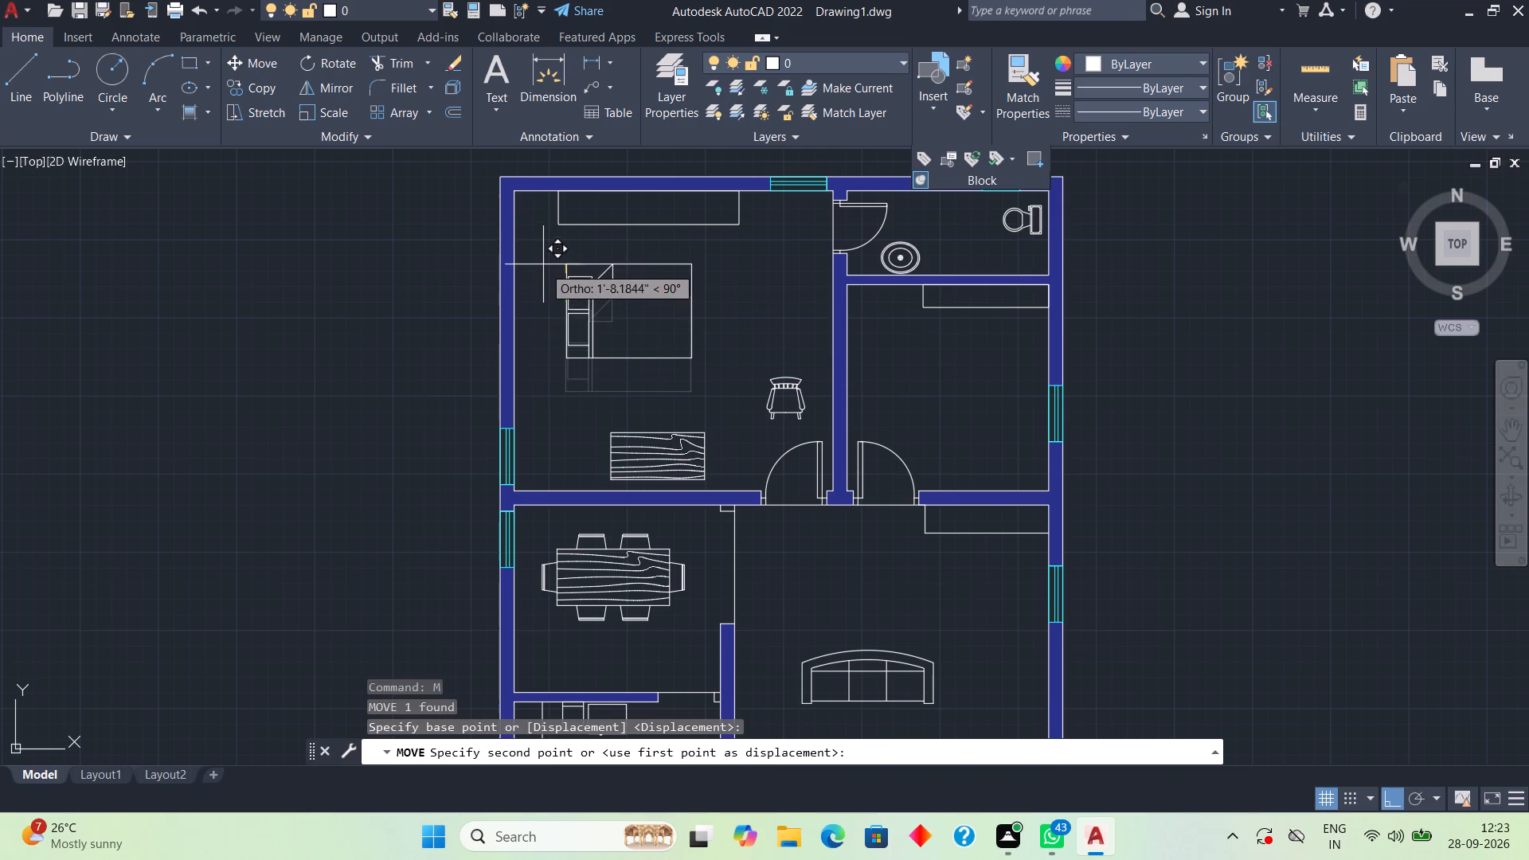
{"action": "left_click", "coordinate": [537, 264]}
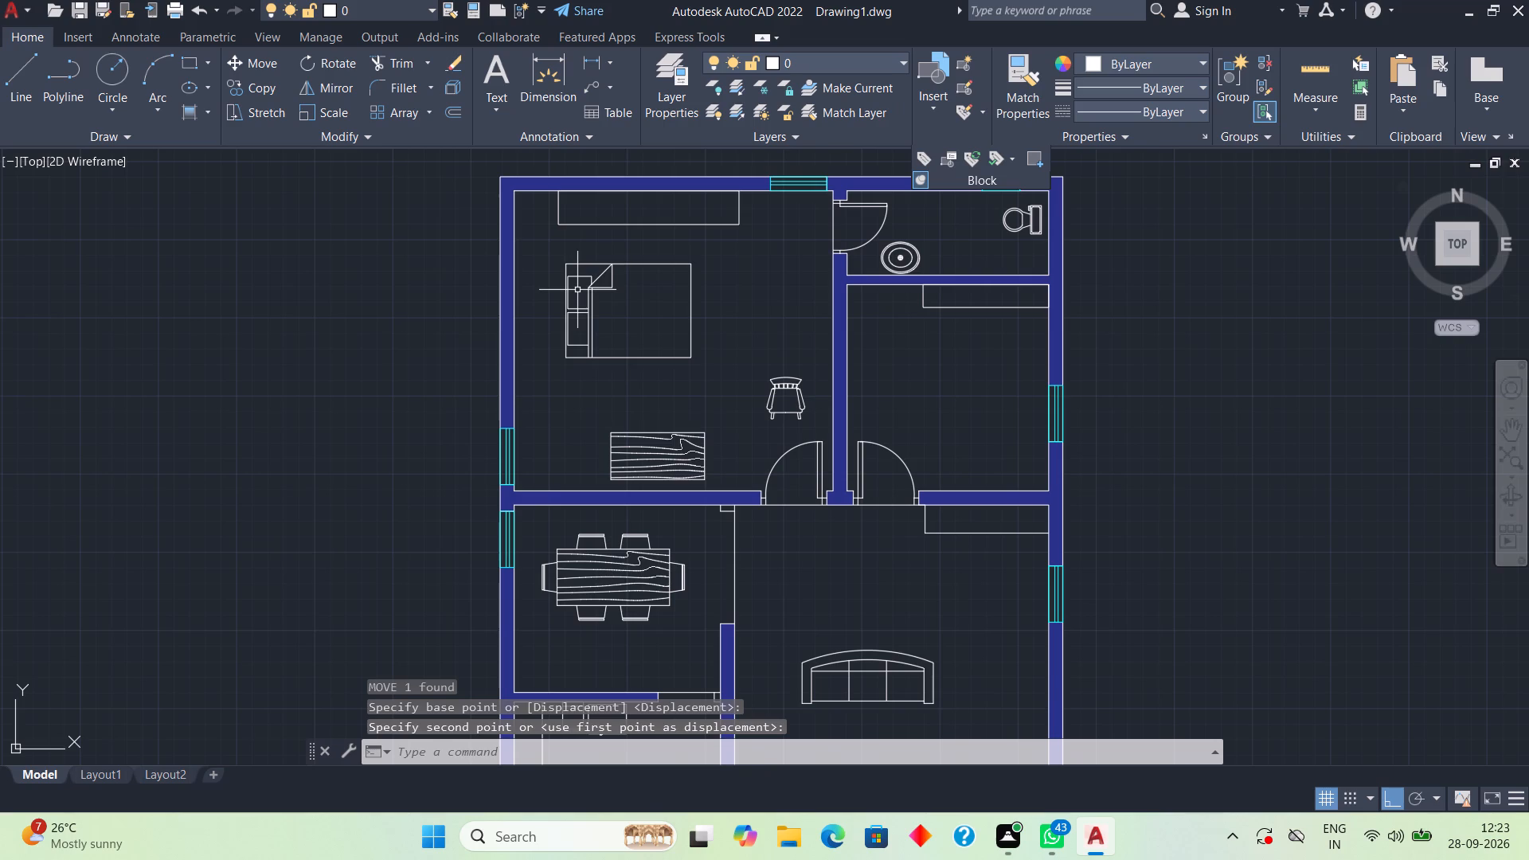
Move the bed block horizontally closer to the large bedroom's outer side wall, leaving a small gap behind the pillows.
{"action": "left_click", "coordinate": [577, 290]}
{"action": "left_click", "coordinate": [556, 305]}
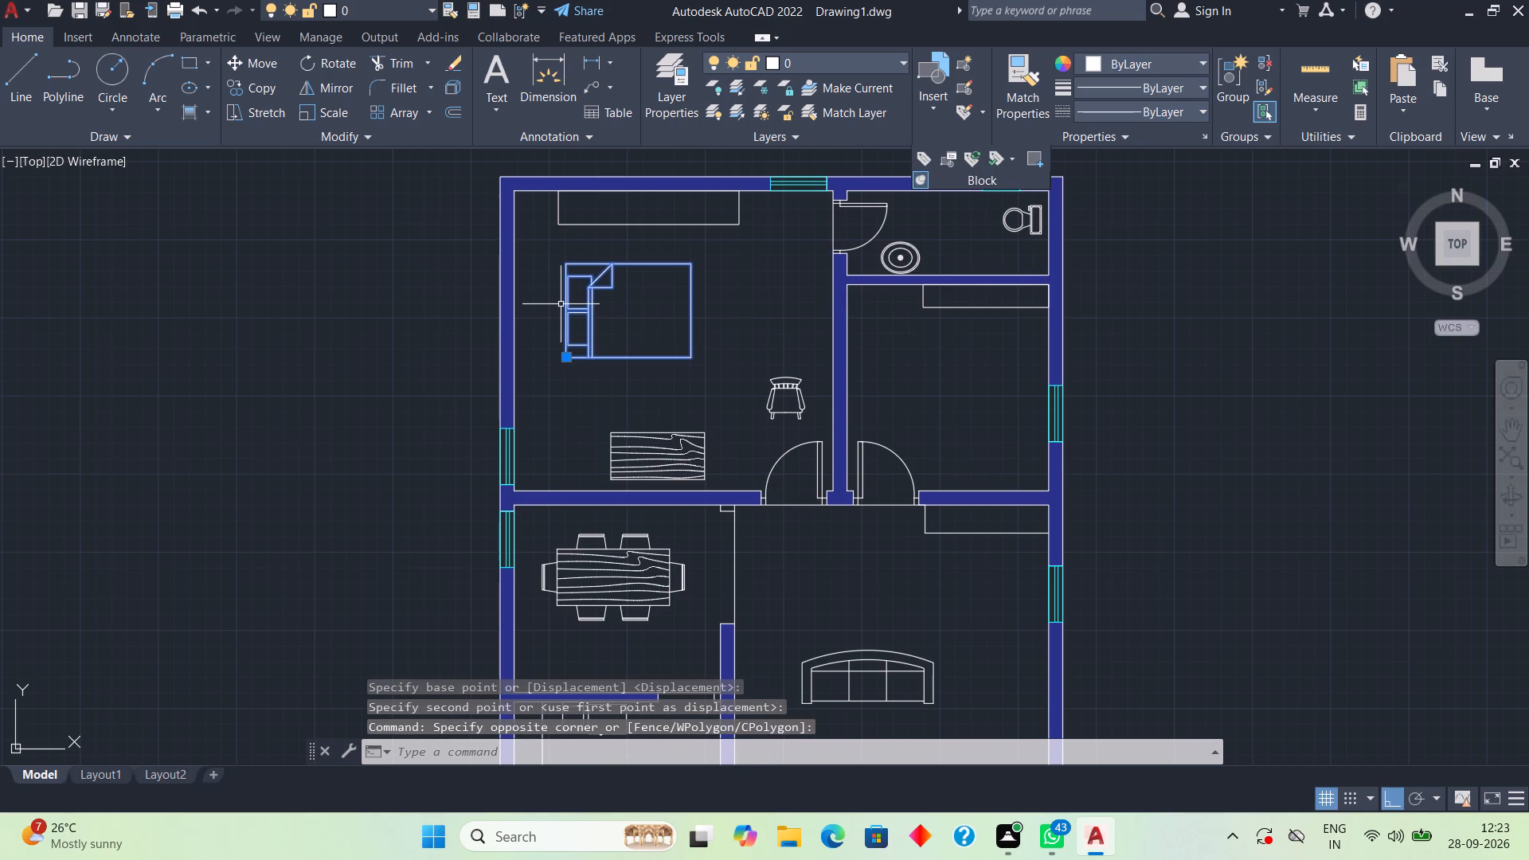
{"action": "type", "text": "m"}
{"action": "key", "text": "space"}
{"action": "left_click", "coordinate": [561, 304]}
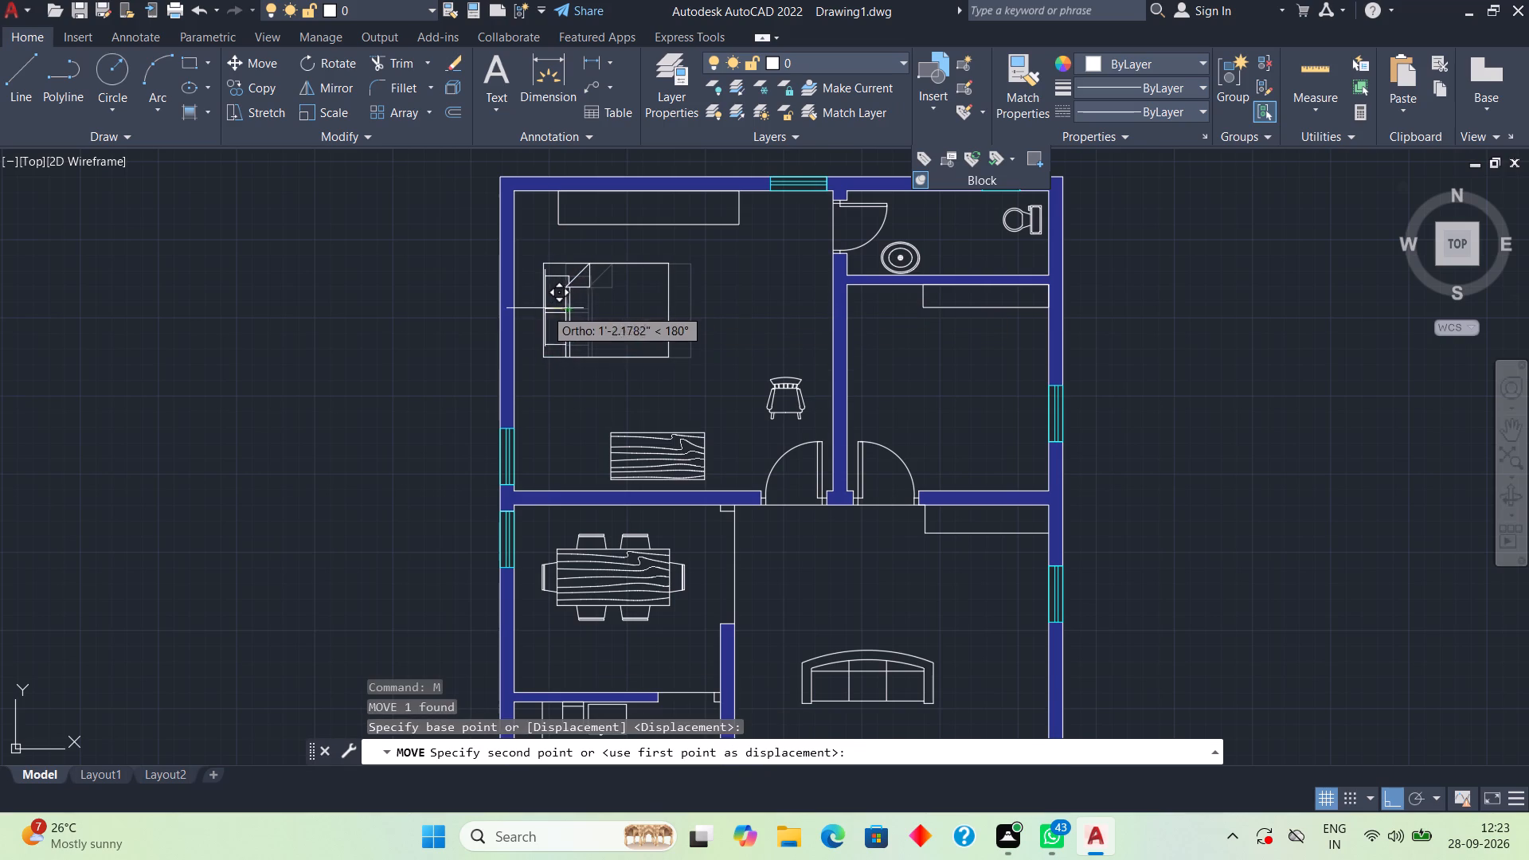
{"action": "left_click", "coordinate": [542, 315]}
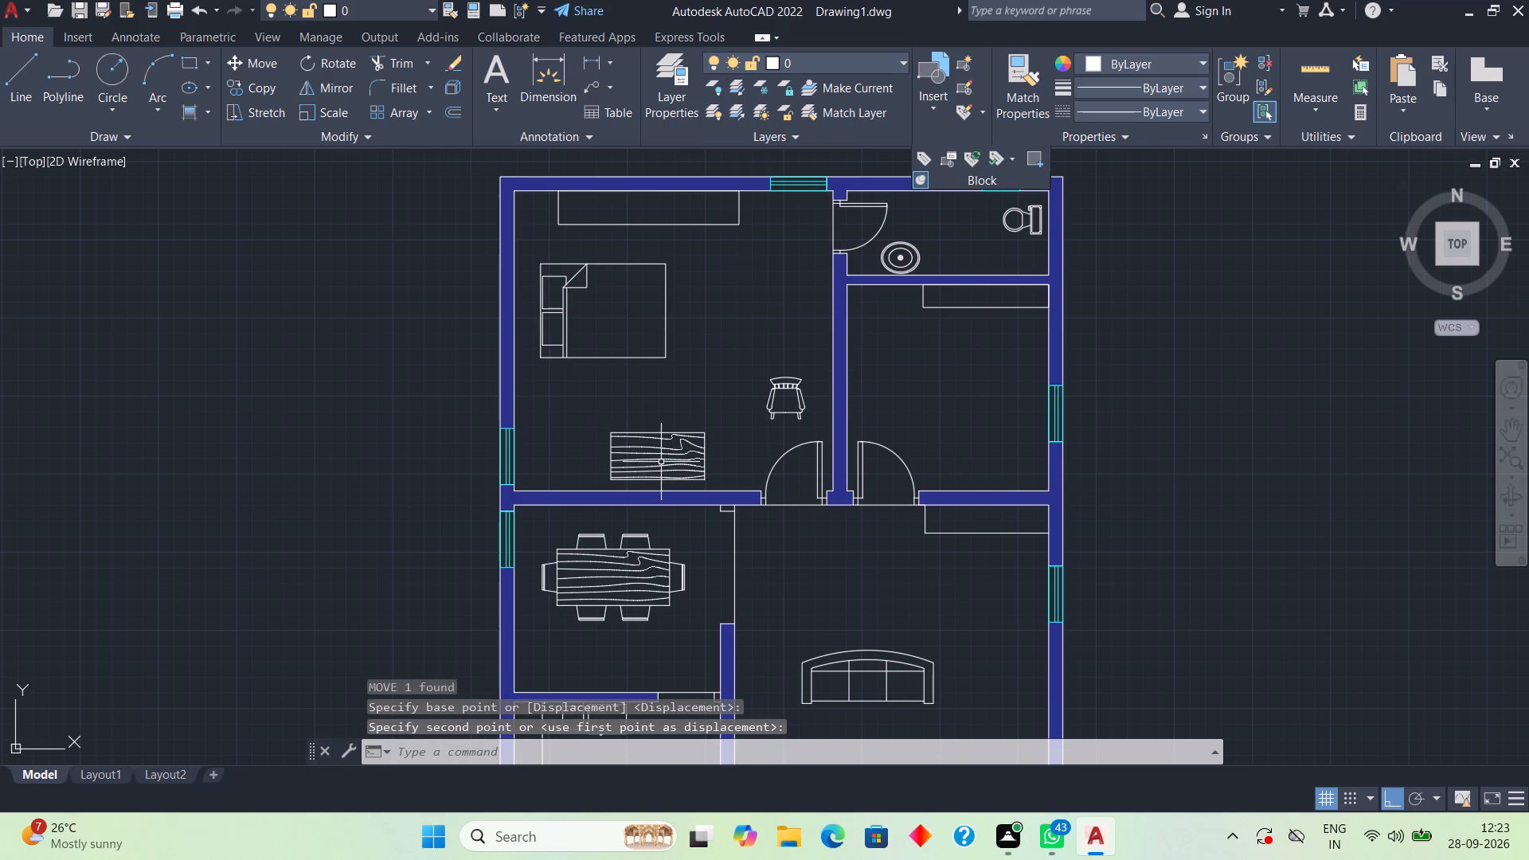
Scale the bed block up by roughly a third about its pillow end in the large bedroom.
{"action": "left_click", "coordinate": [549, 326]}
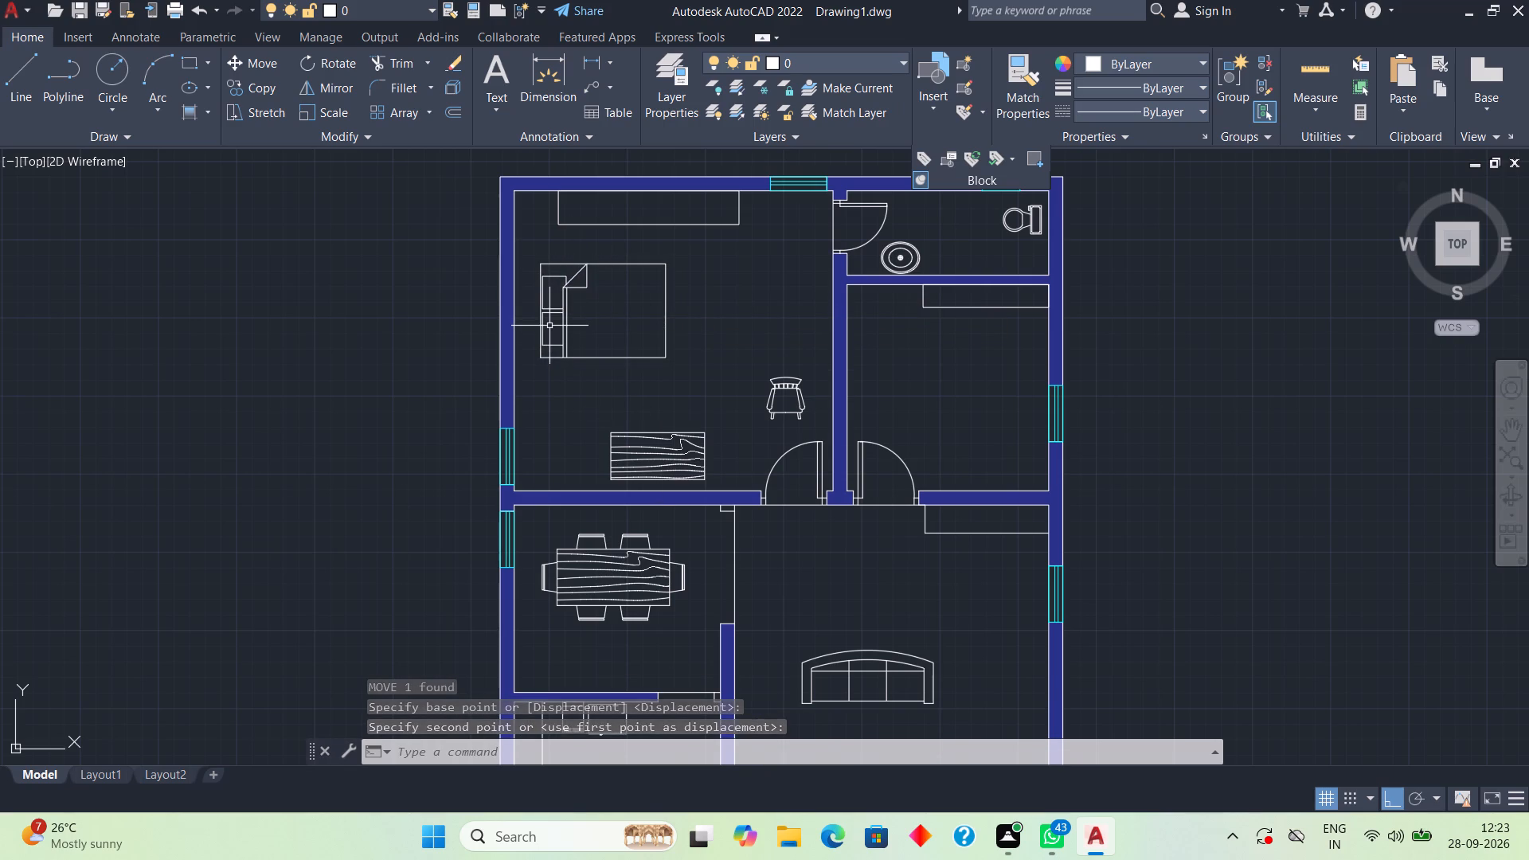
{"action": "left_click", "coordinate": [549, 291]}
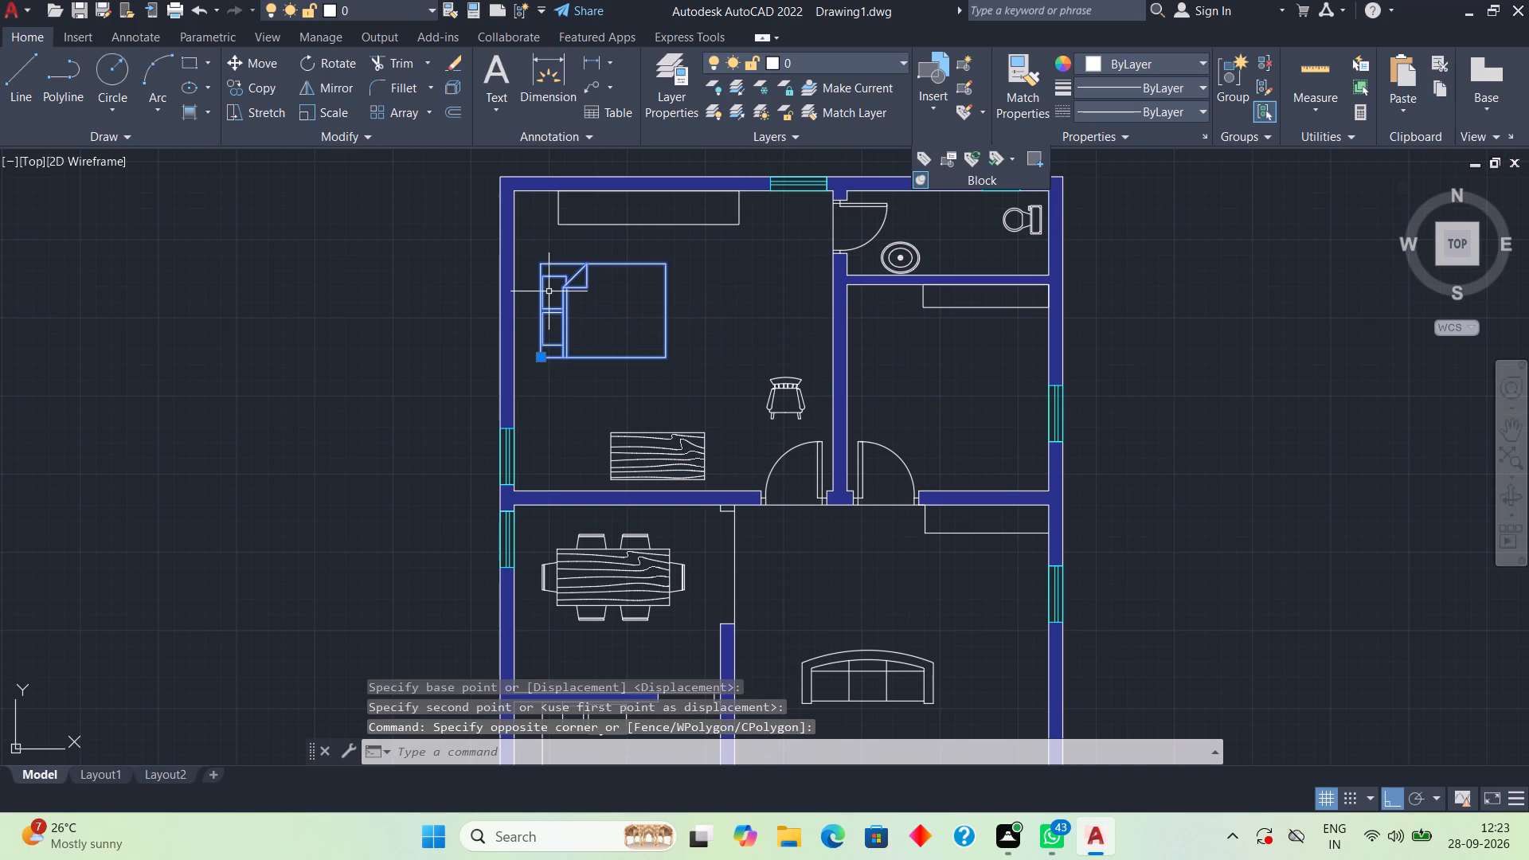
{"action": "key", "text": "s"}
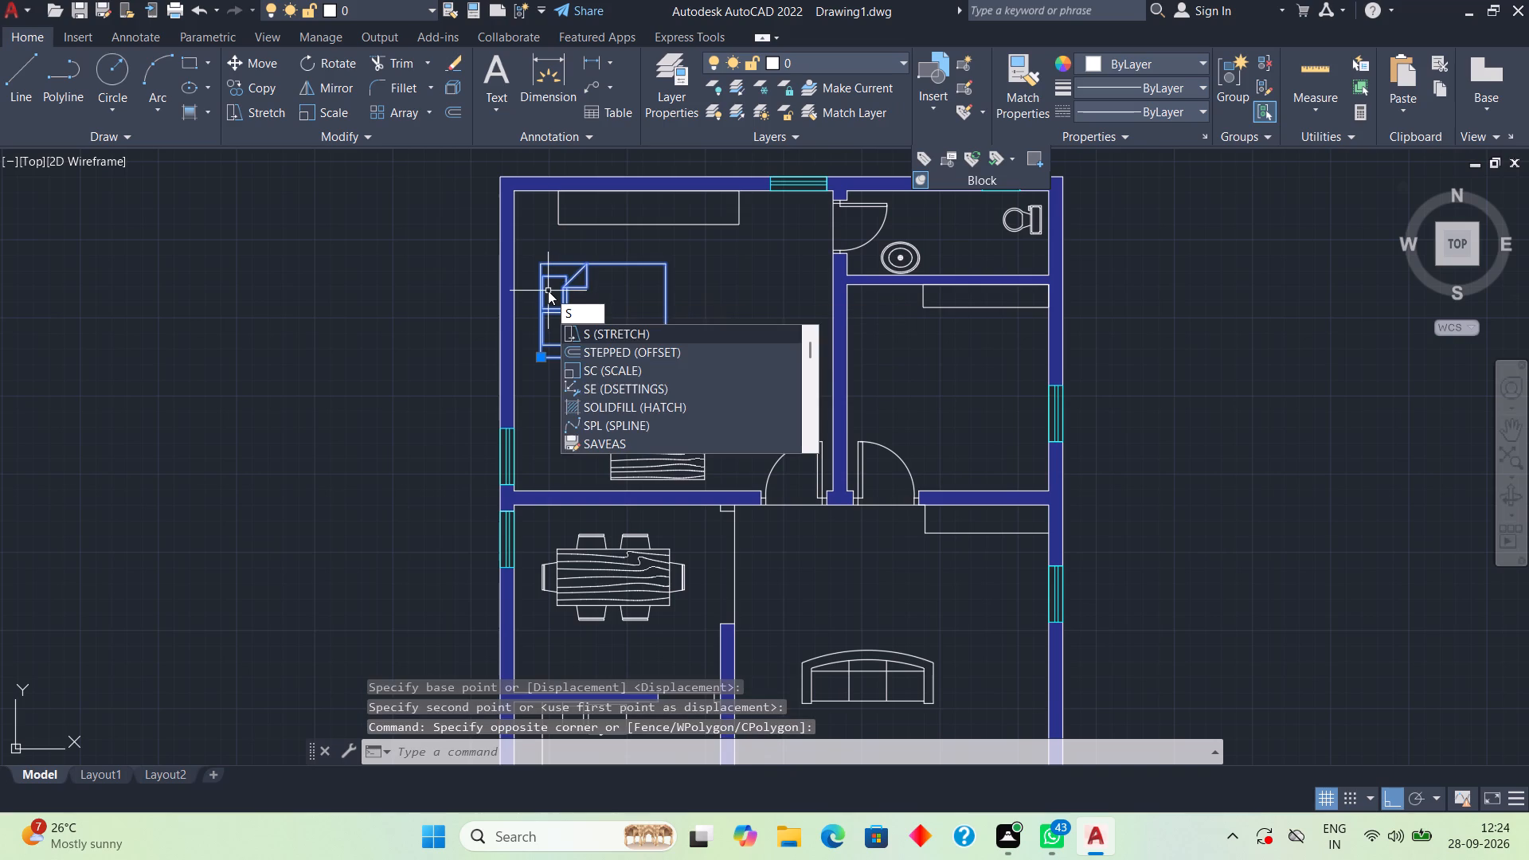
{"action": "type", "text": "c"}
{"action": "key", "text": "space"}
{"action": "left_click", "coordinate": [548, 291]}
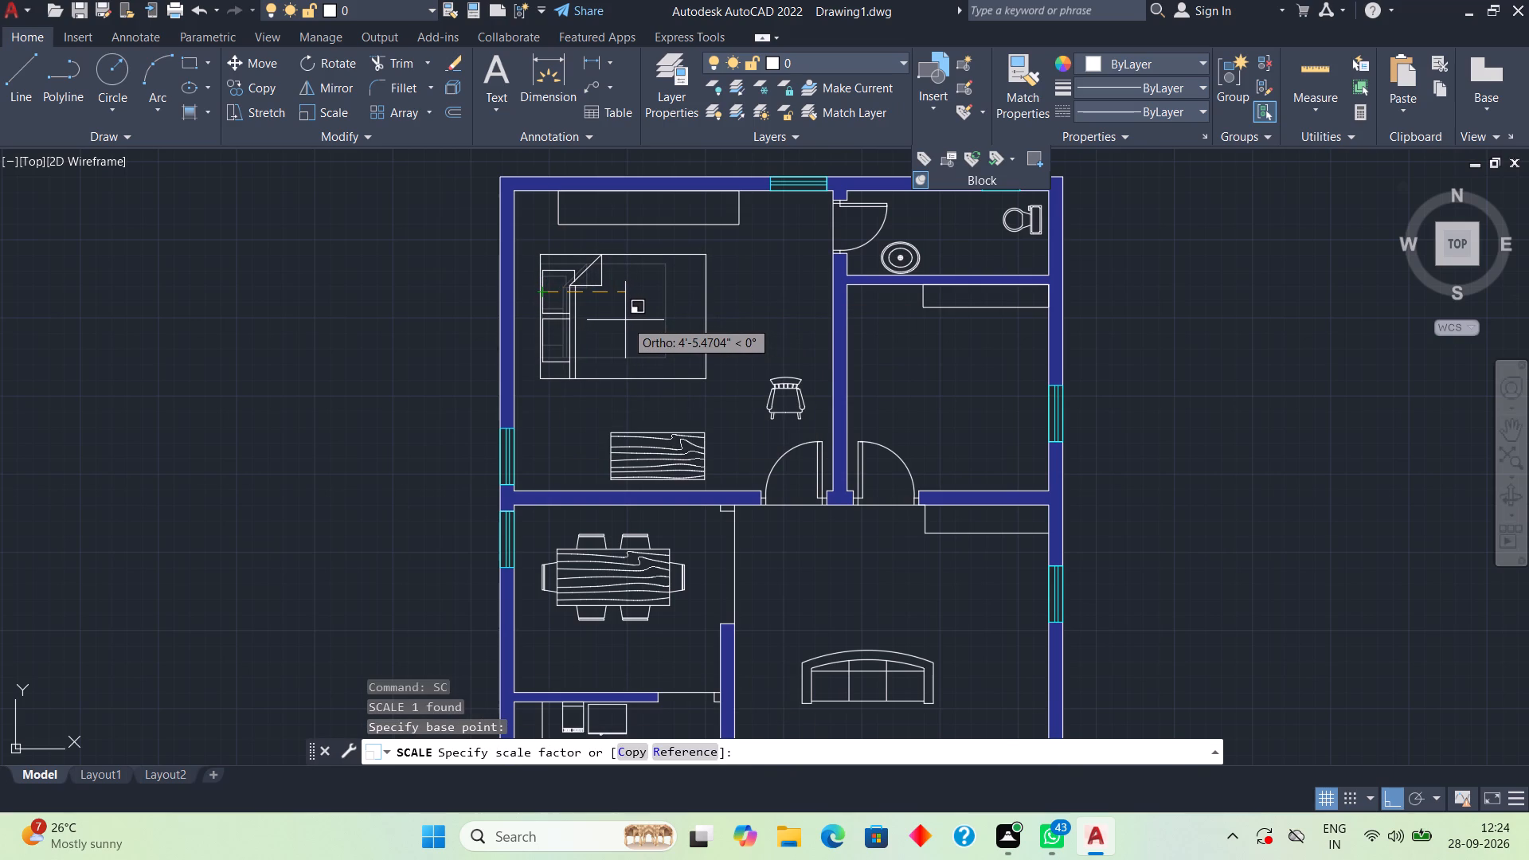
{"action": "left_click", "coordinate": [625, 320]}
Scale the wooden table block below the bed down slightly about its upper edge, by a factor of about 0.9.
{"action": "left_click", "coordinate": [663, 438]}
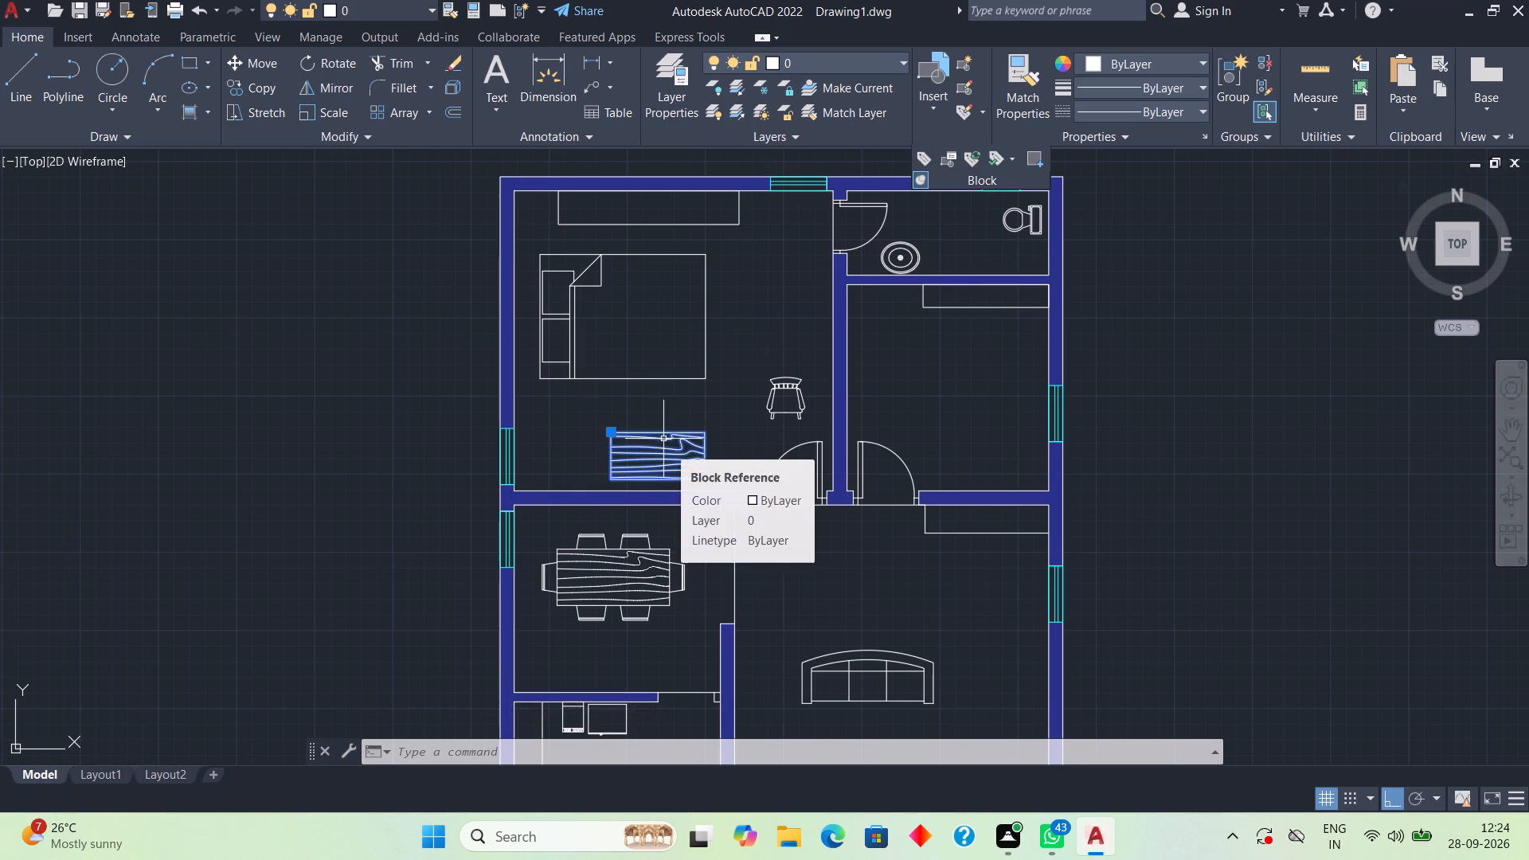
{"action": "key", "text": "s"}
{"action": "type", "text": "c"}
{"action": "key", "text": "space"}
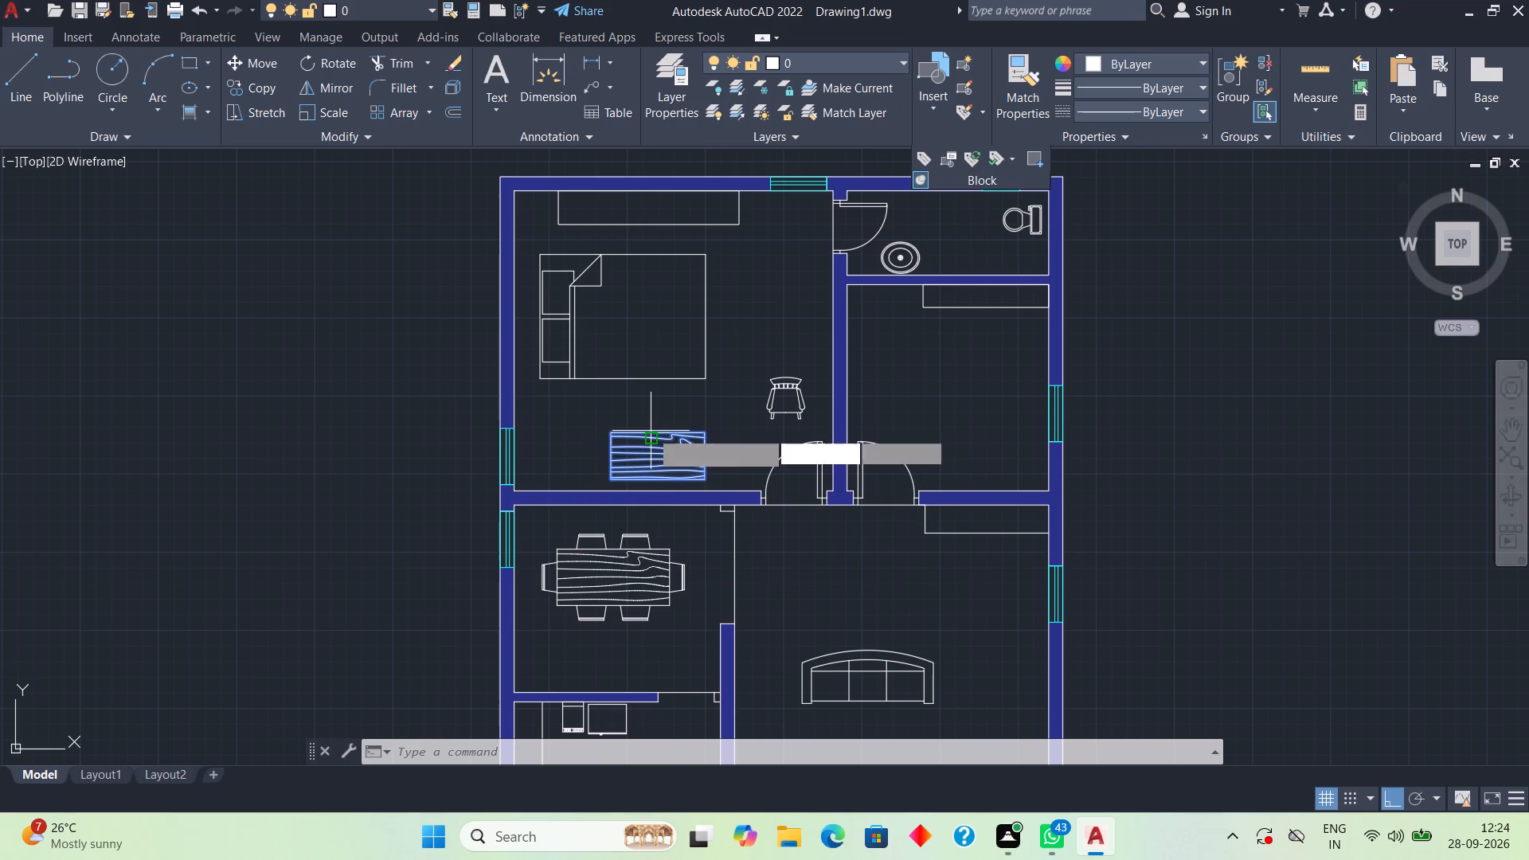
{"action": "left_click", "coordinate": [651, 431]}
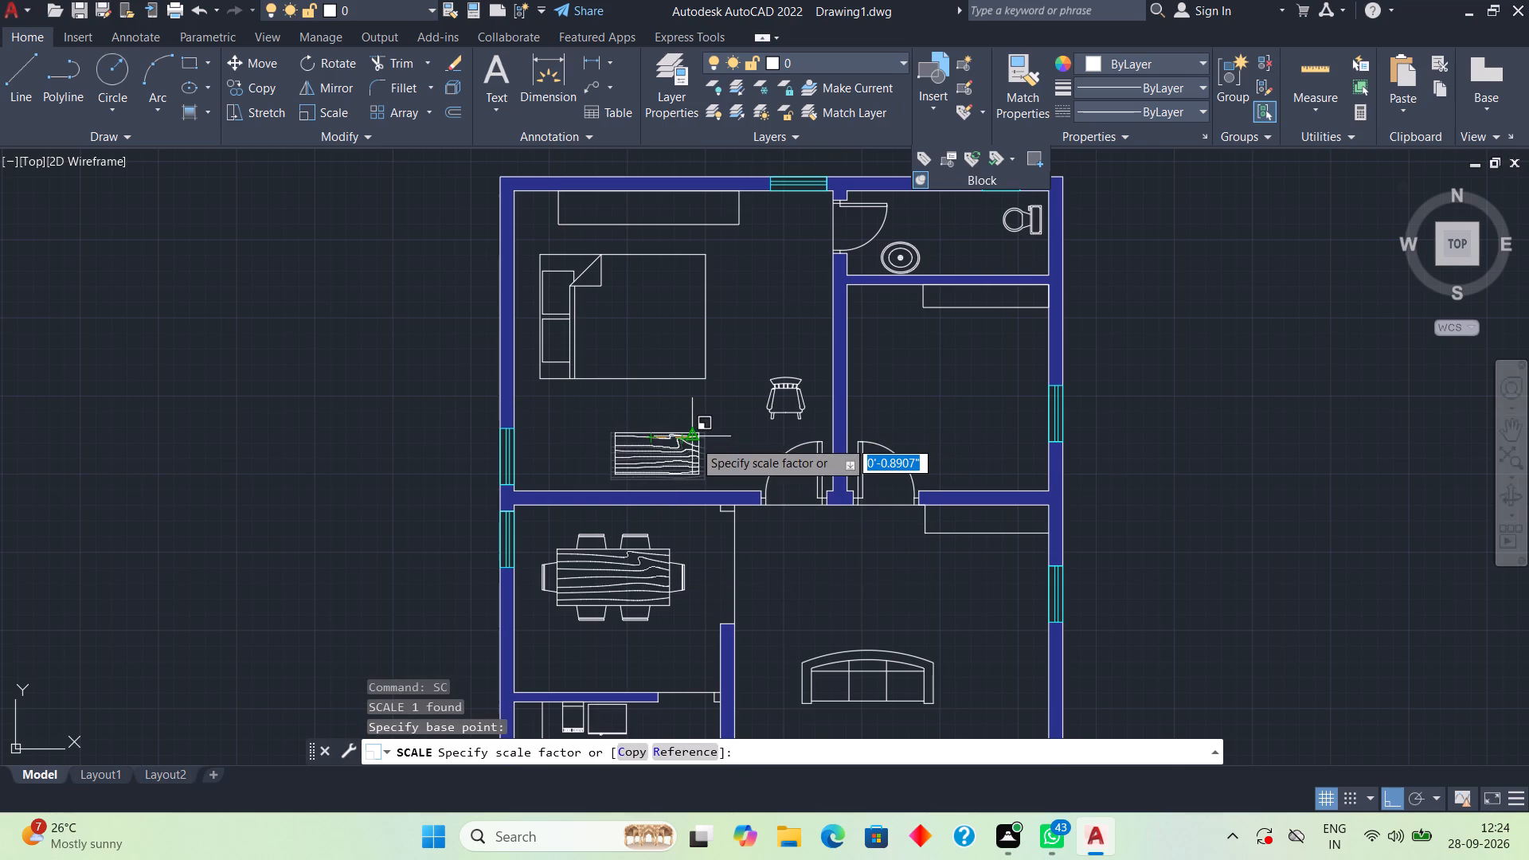
{"action": "left_click", "coordinate": [694, 440]}
Move the rocking chair block from near the bedroom door to the wooden table's end facing the outer side wall.
{"action": "left_click", "coordinate": [793, 385]}
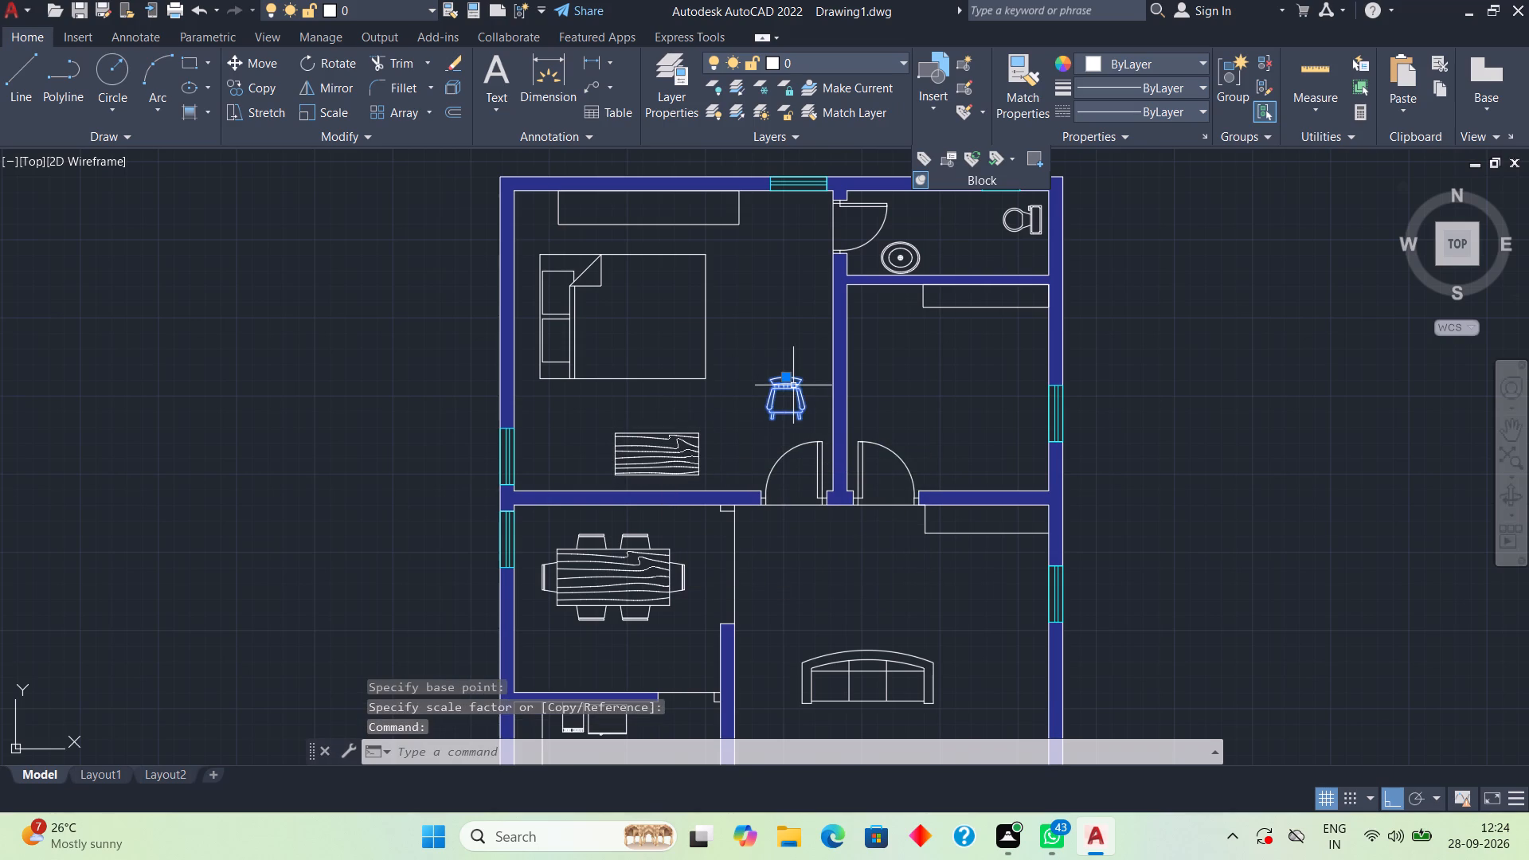
{"action": "left_click_drag", "start_coordinate": [793, 385], "coordinate": [750, 408]}
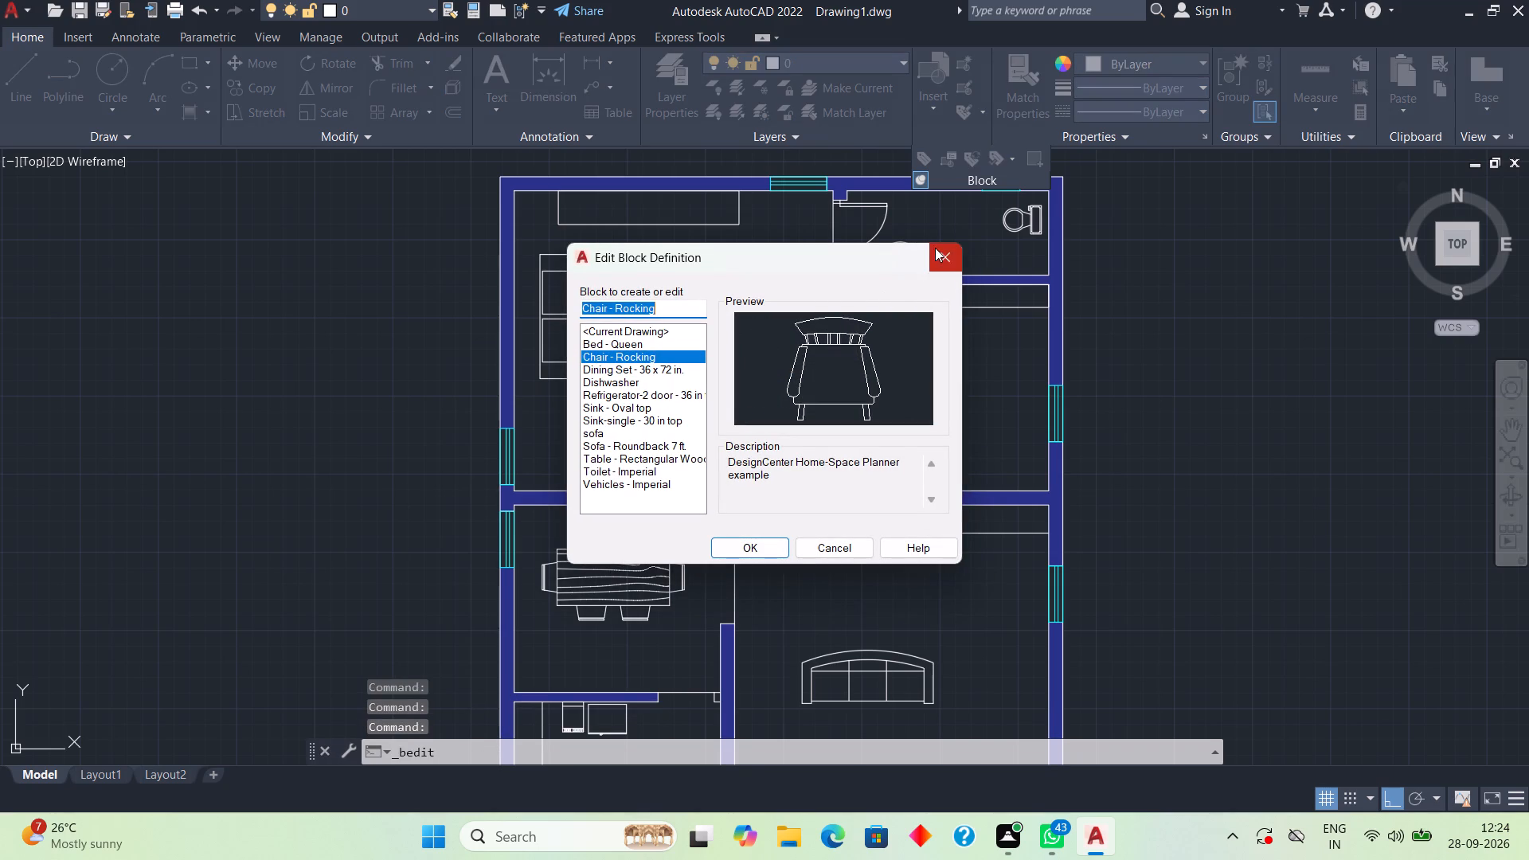
{"action": "left_click", "coordinate": [940, 249]}
{"action": "left_click", "coordinate": [772, 399]}
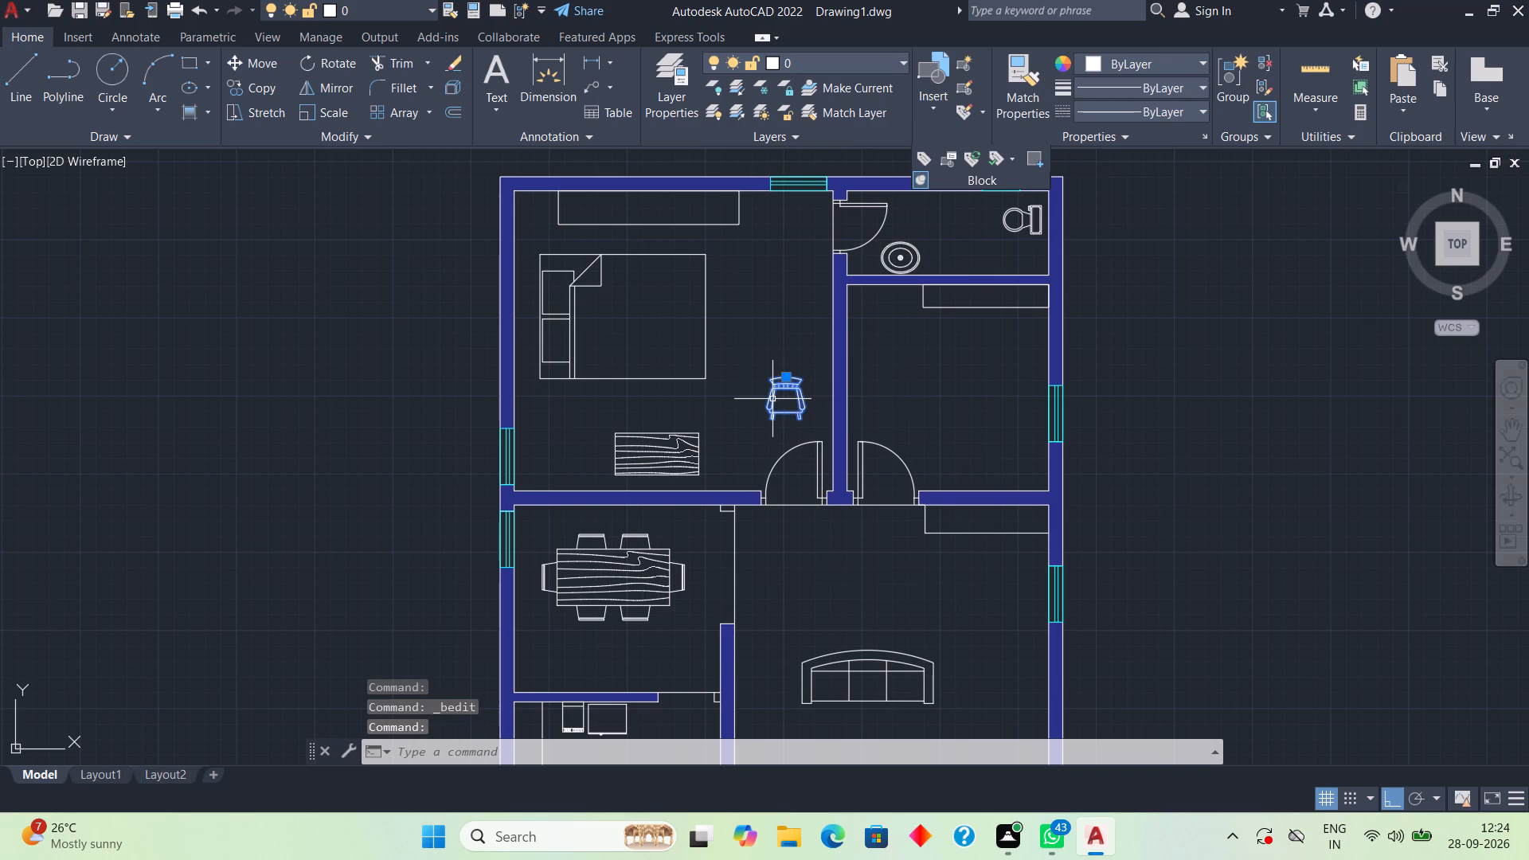
{"action": "left_click_drag", "start_coordinate": [772, 399], "coordinate": [575, 435]}
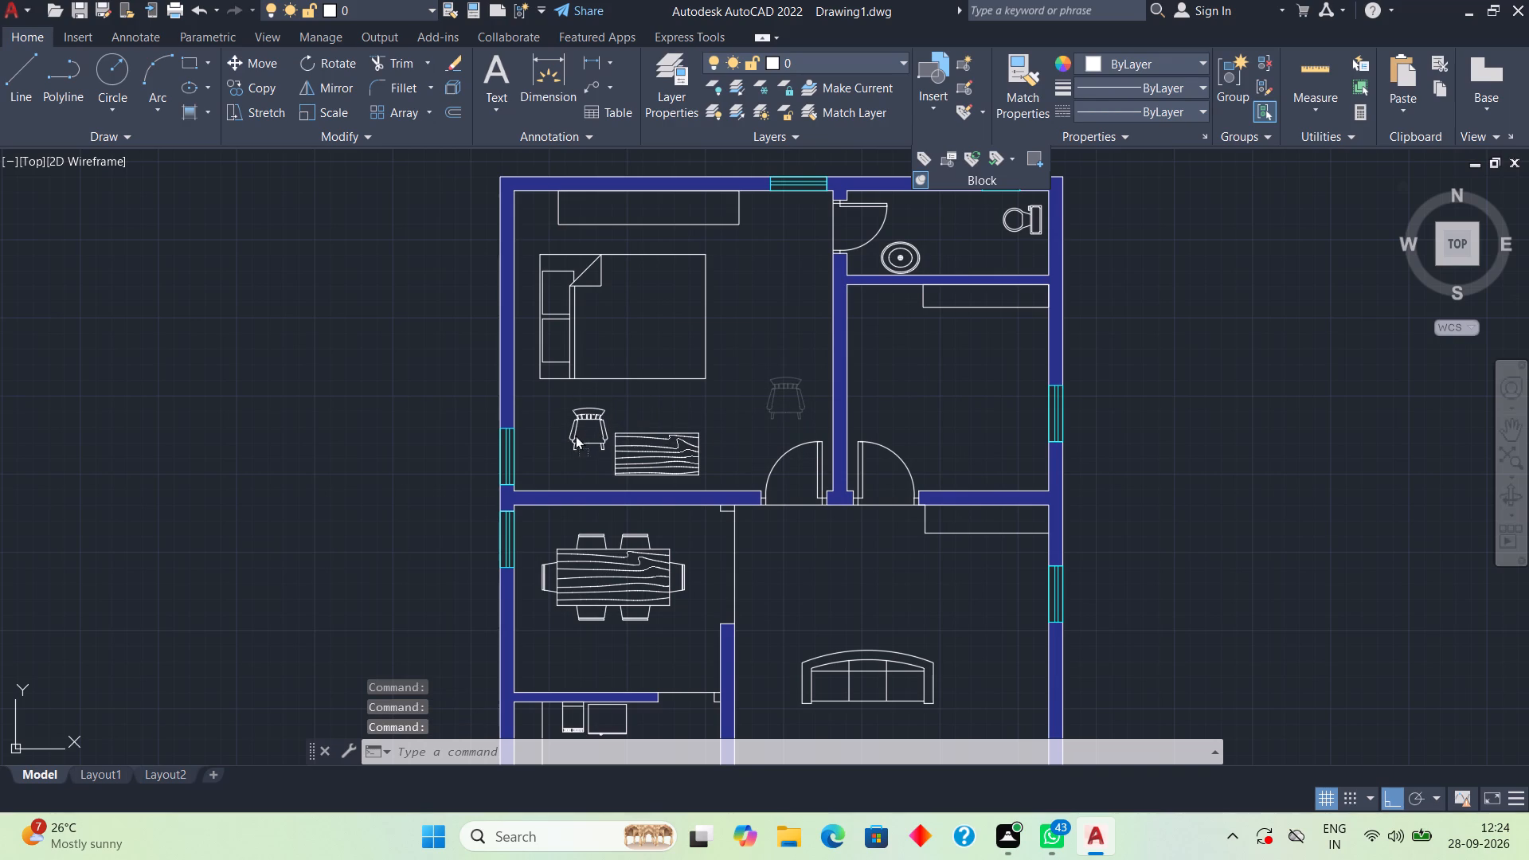
{"action": "left_click_drag", "start_coordinate": [575, 435], "coordinate": [581, 445]}
Rotate the rocking chair block 90 degrees counterclockwise so its seat faces the wooden table.
{"action": "left_click", "coordinate": [581, 455]}
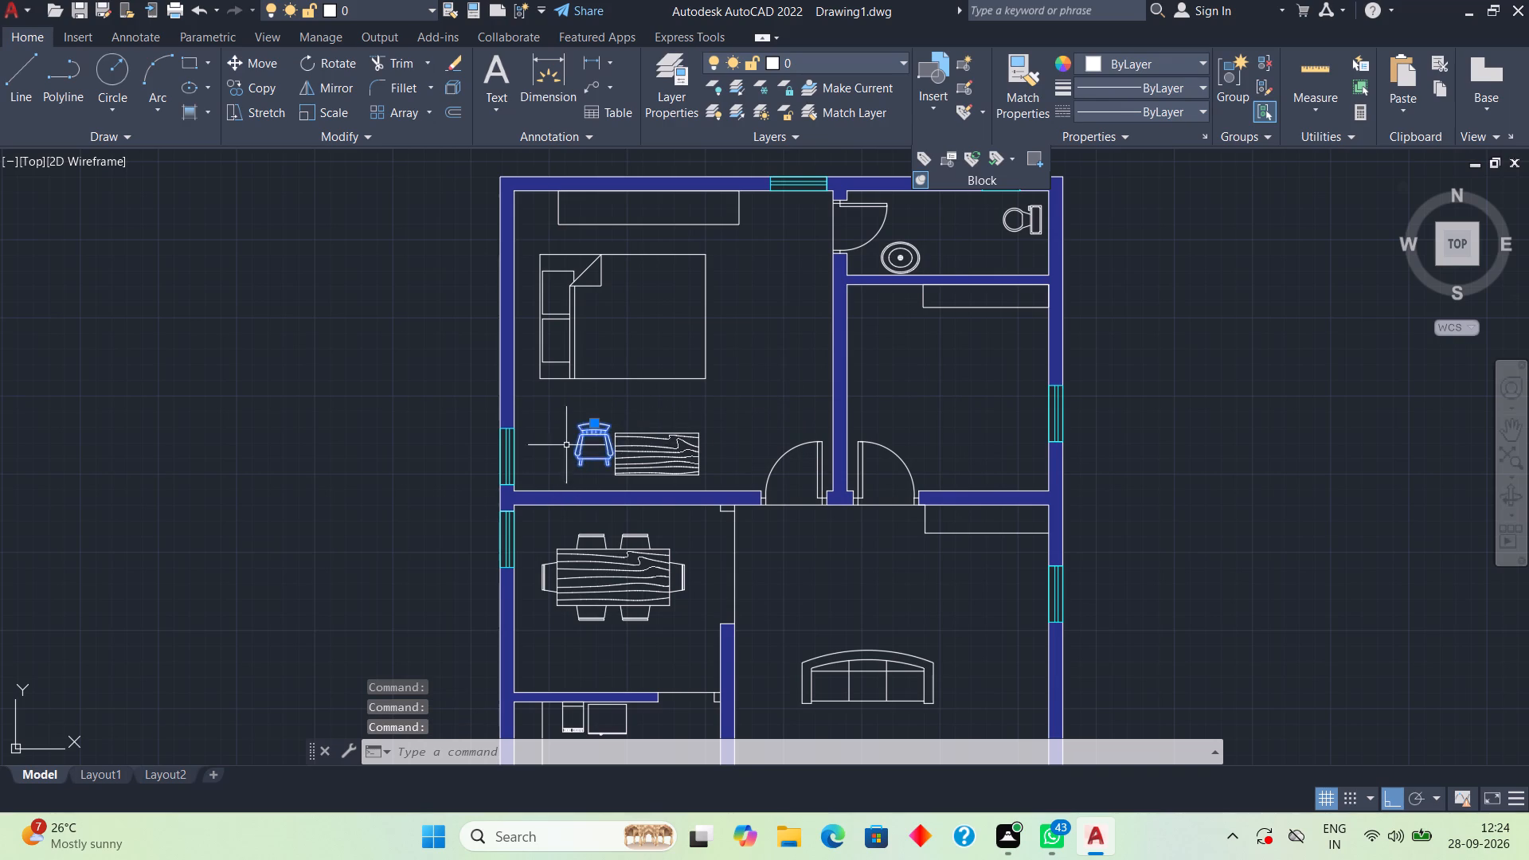
{"action": "left_click", "coordinate": [598, 426]}
{"action": "double_click", "coordinate": [598, 426]}
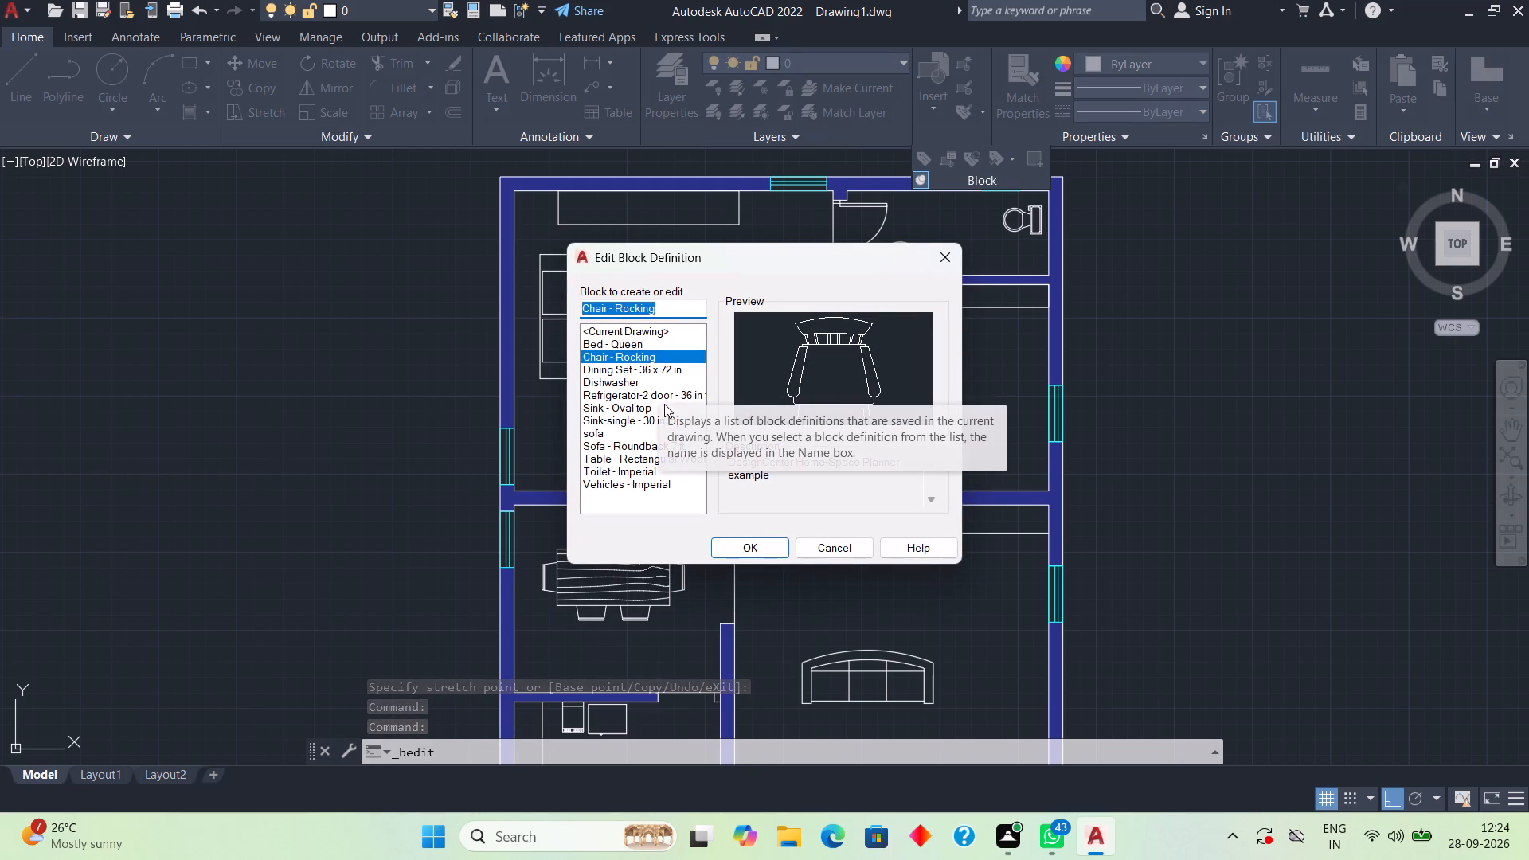
{"action": "left_click", "coordinate": [952, 255]}
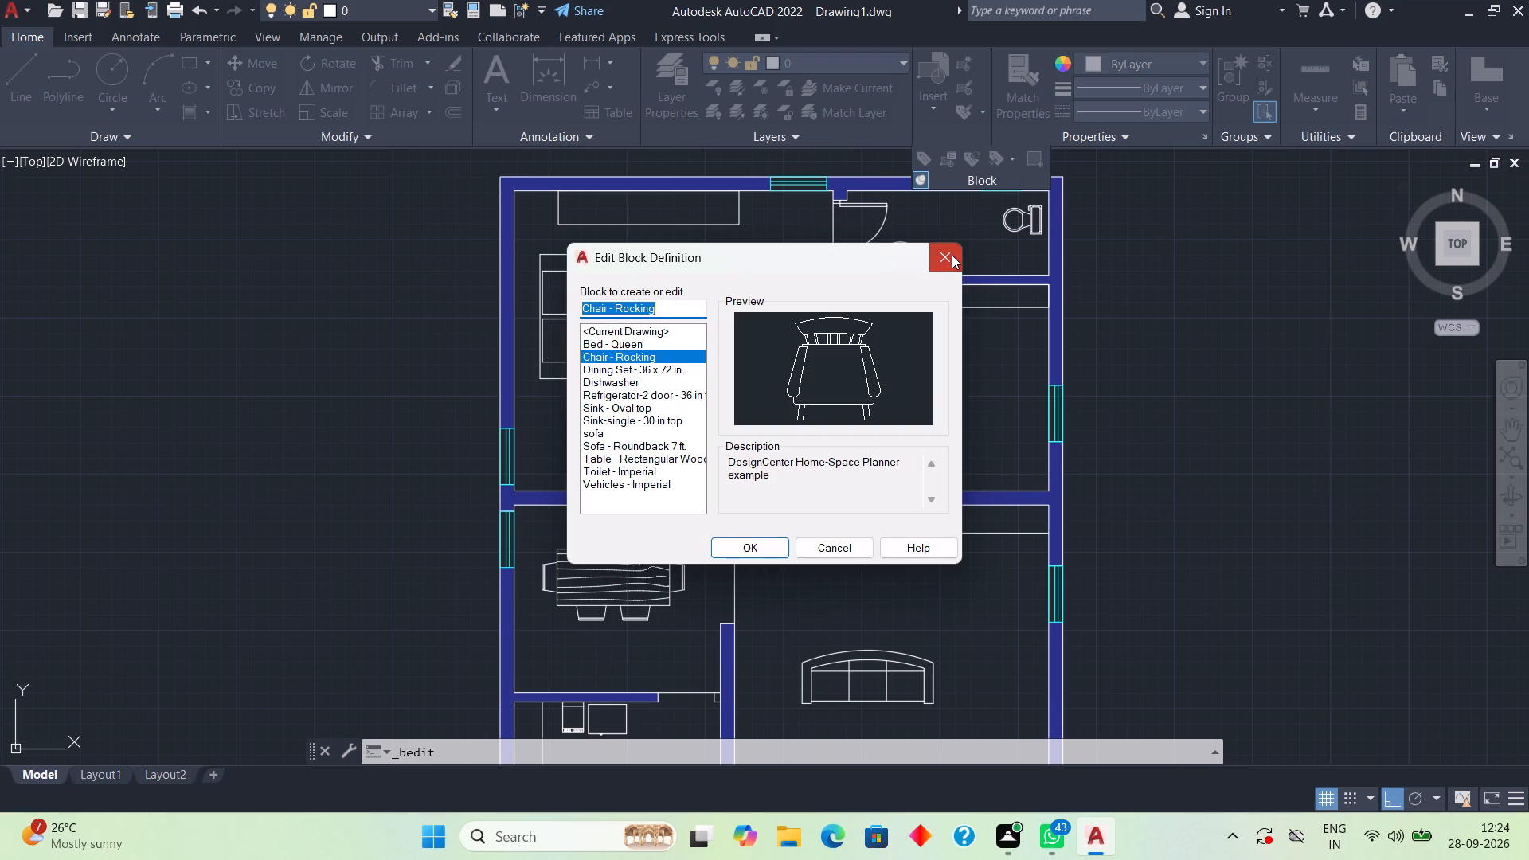
{"action": "left_click", "coordinate": [580, 444]}
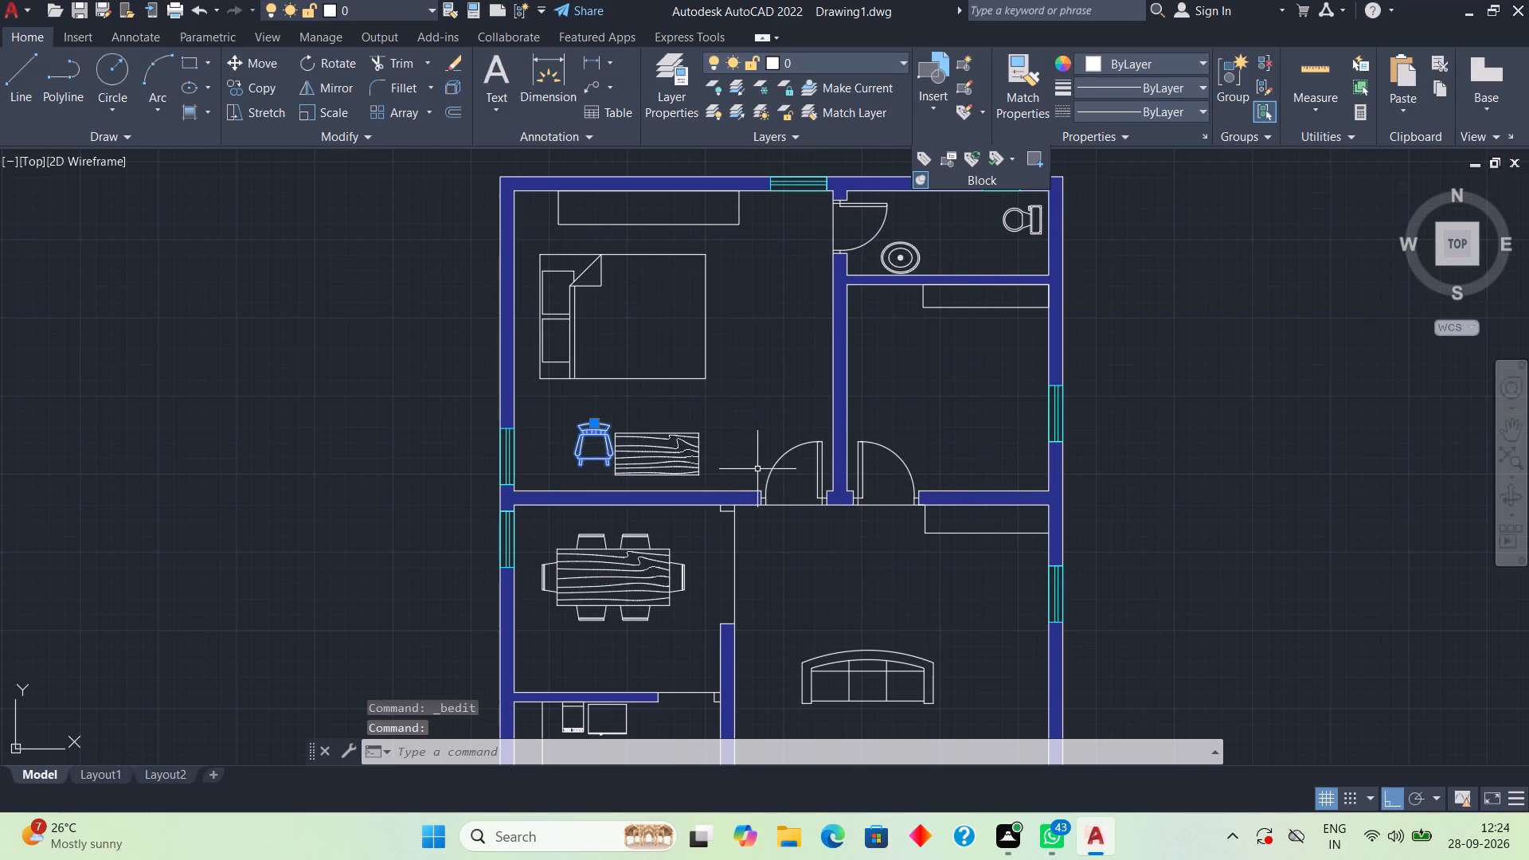
{"action": "type", "text": "ro"}
{"action": "key", "text": "space"}
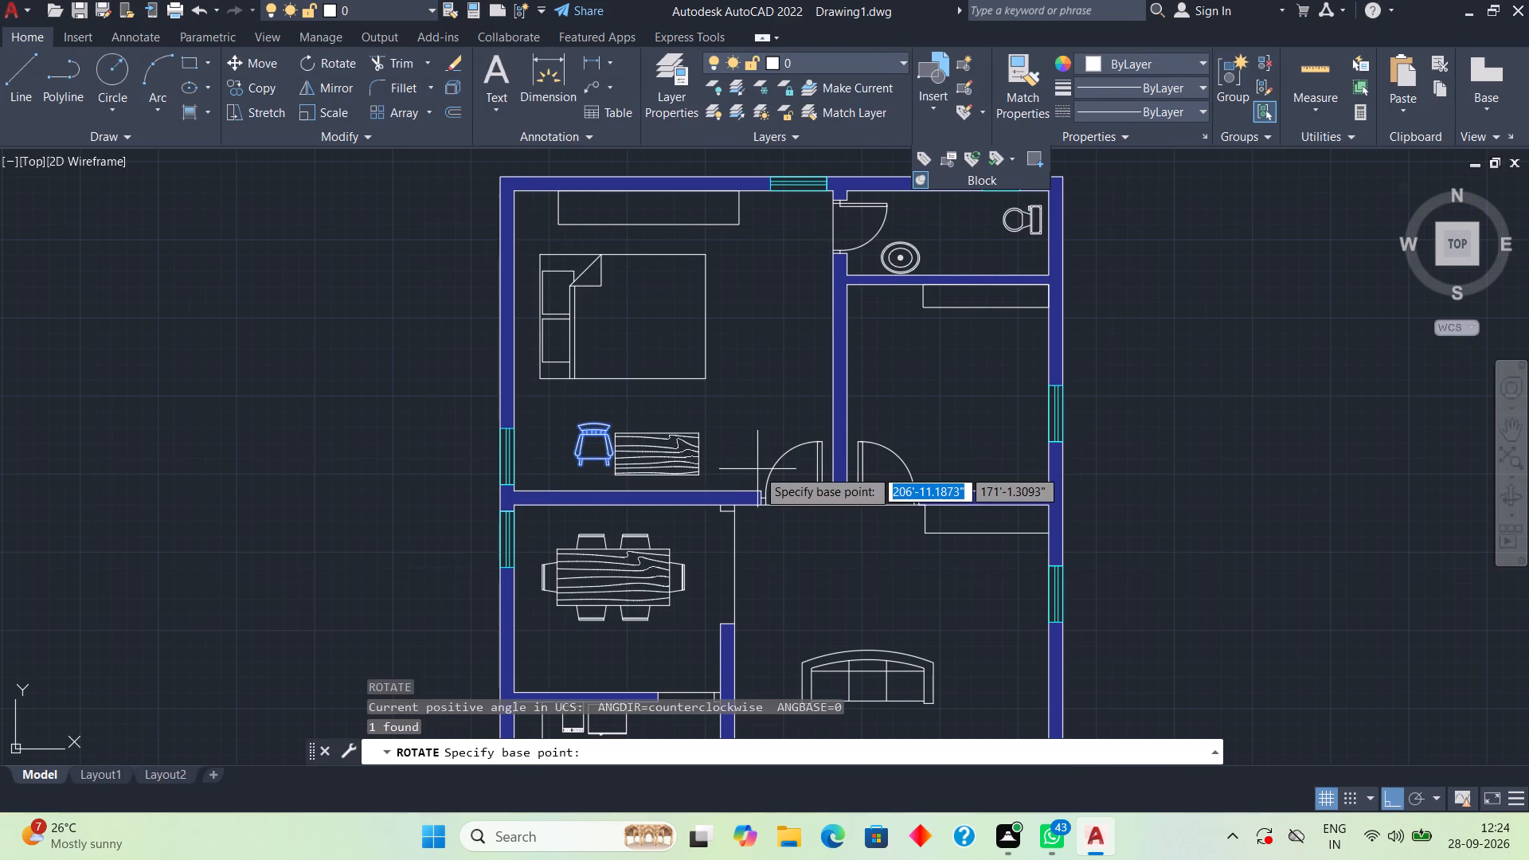
{"action": "left_click", "coordinate": [590, 451]}
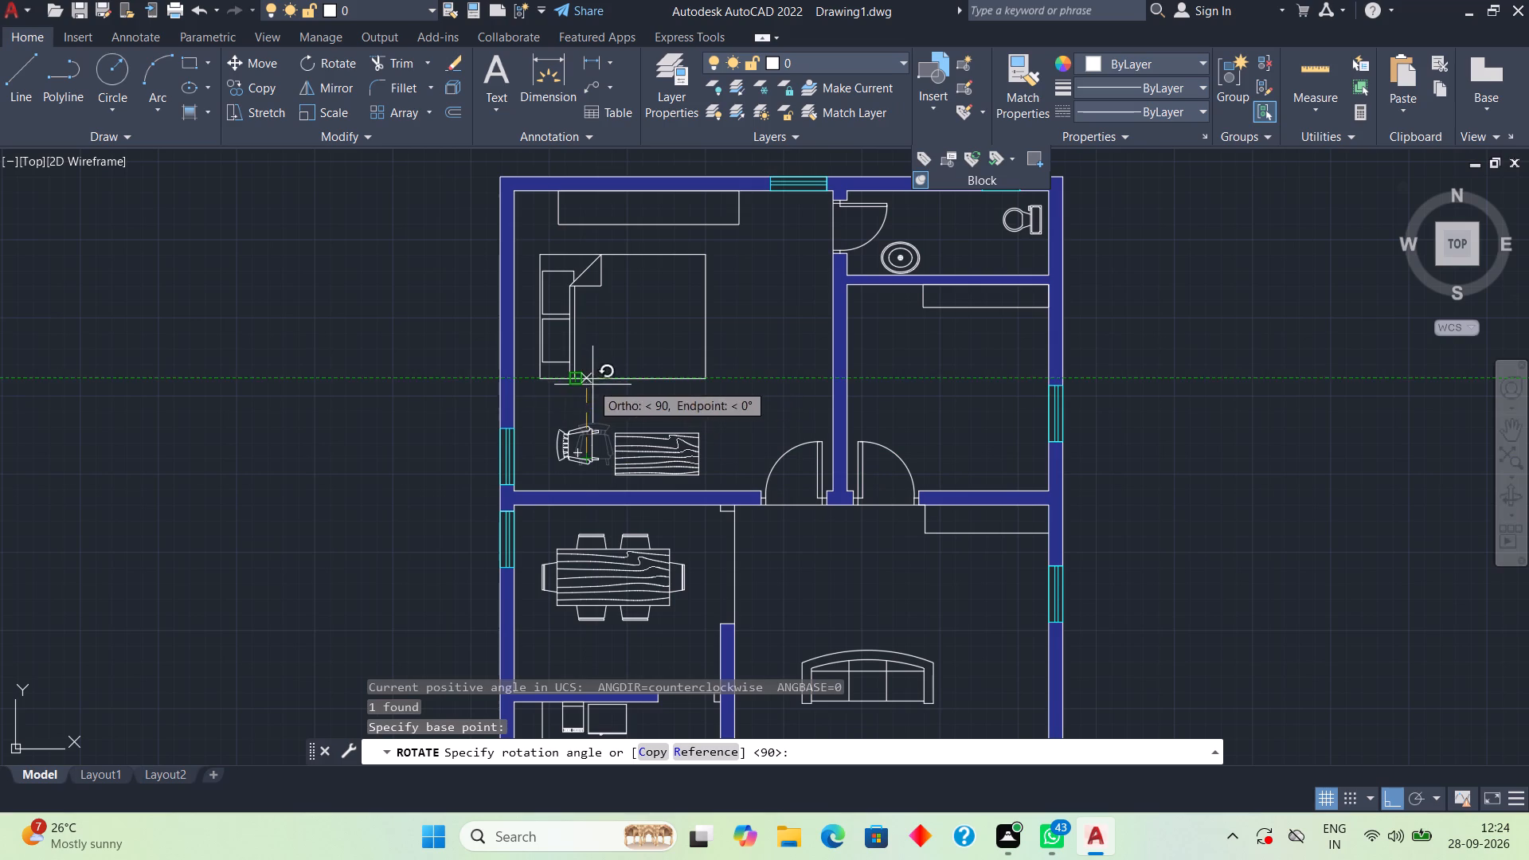
{"action": "left_click", "coordinate": [606, 395]}
Move the rotated rocking chair block up against the end of the wooden table, roughly centred on it.
{"action": "left_click", "coordinate": [591, 437]}
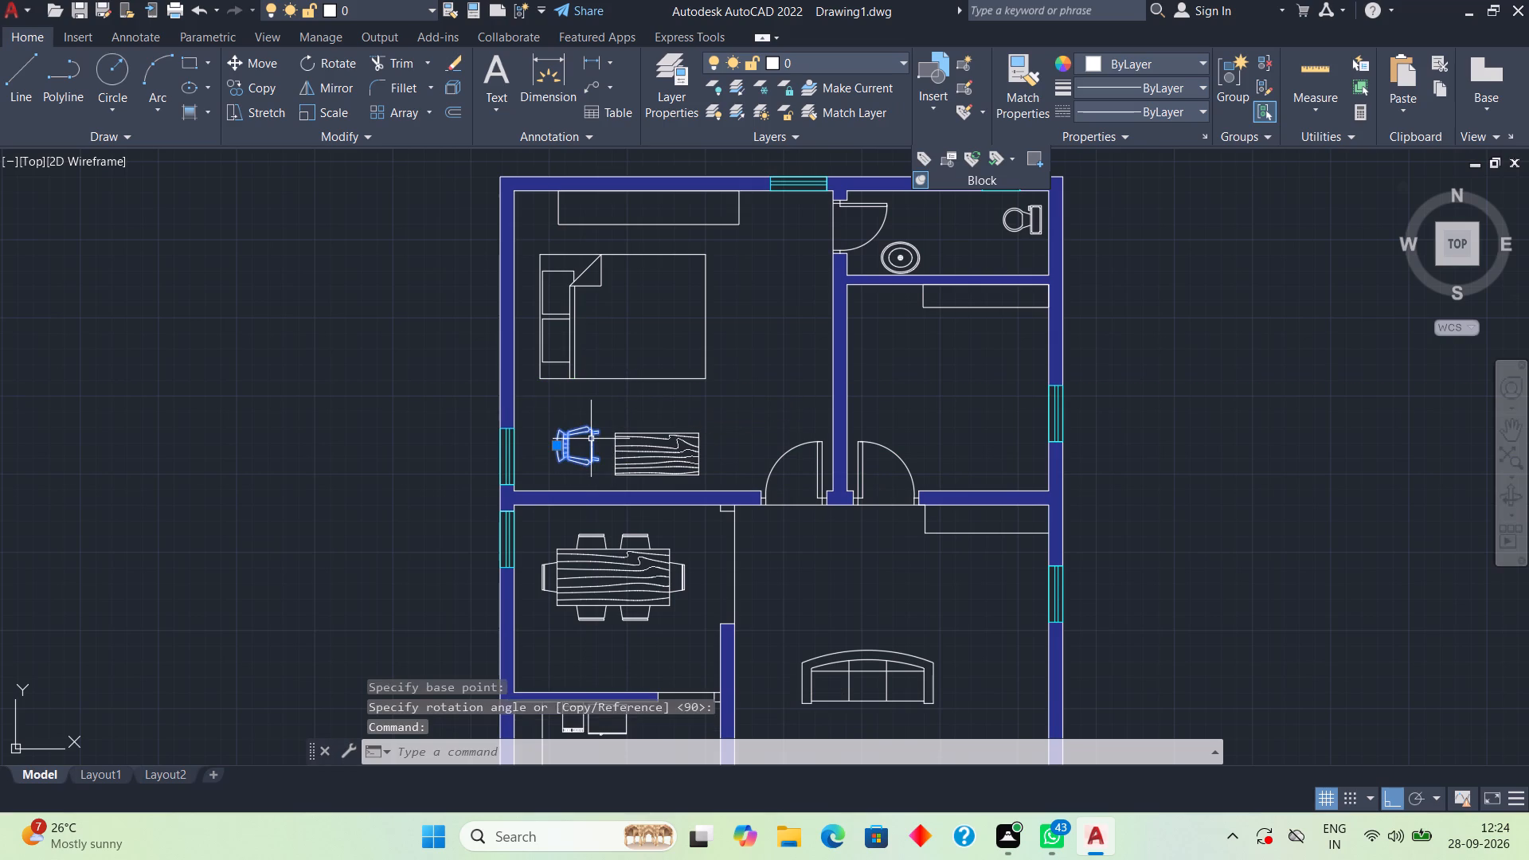
{"action": "left_click_drag", "start_coordinate": [591, 439], "coordinate": [605, 451]}
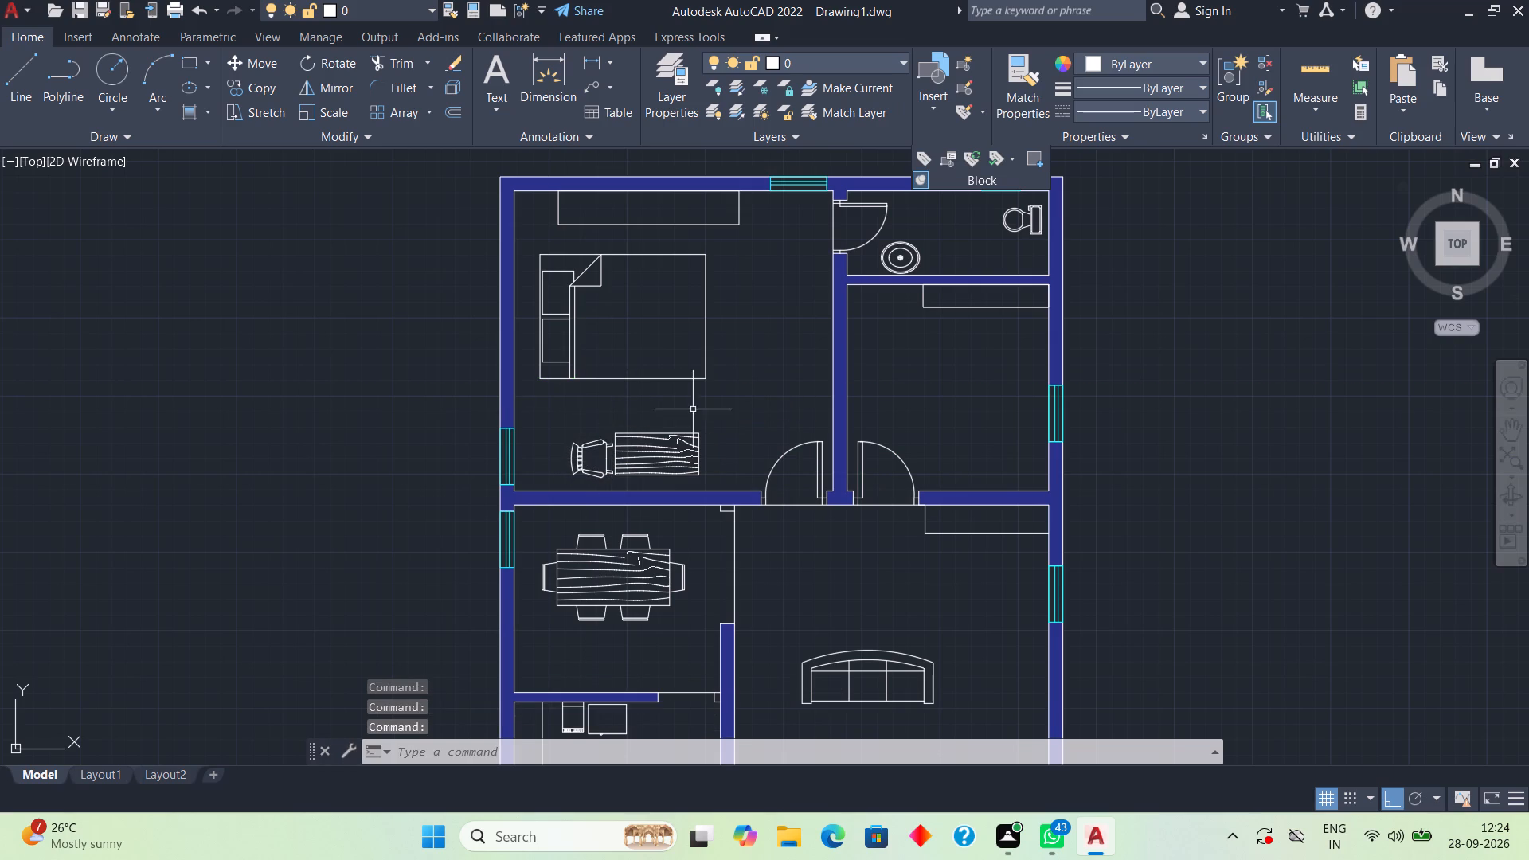
{"action": "key", "text": "space"}
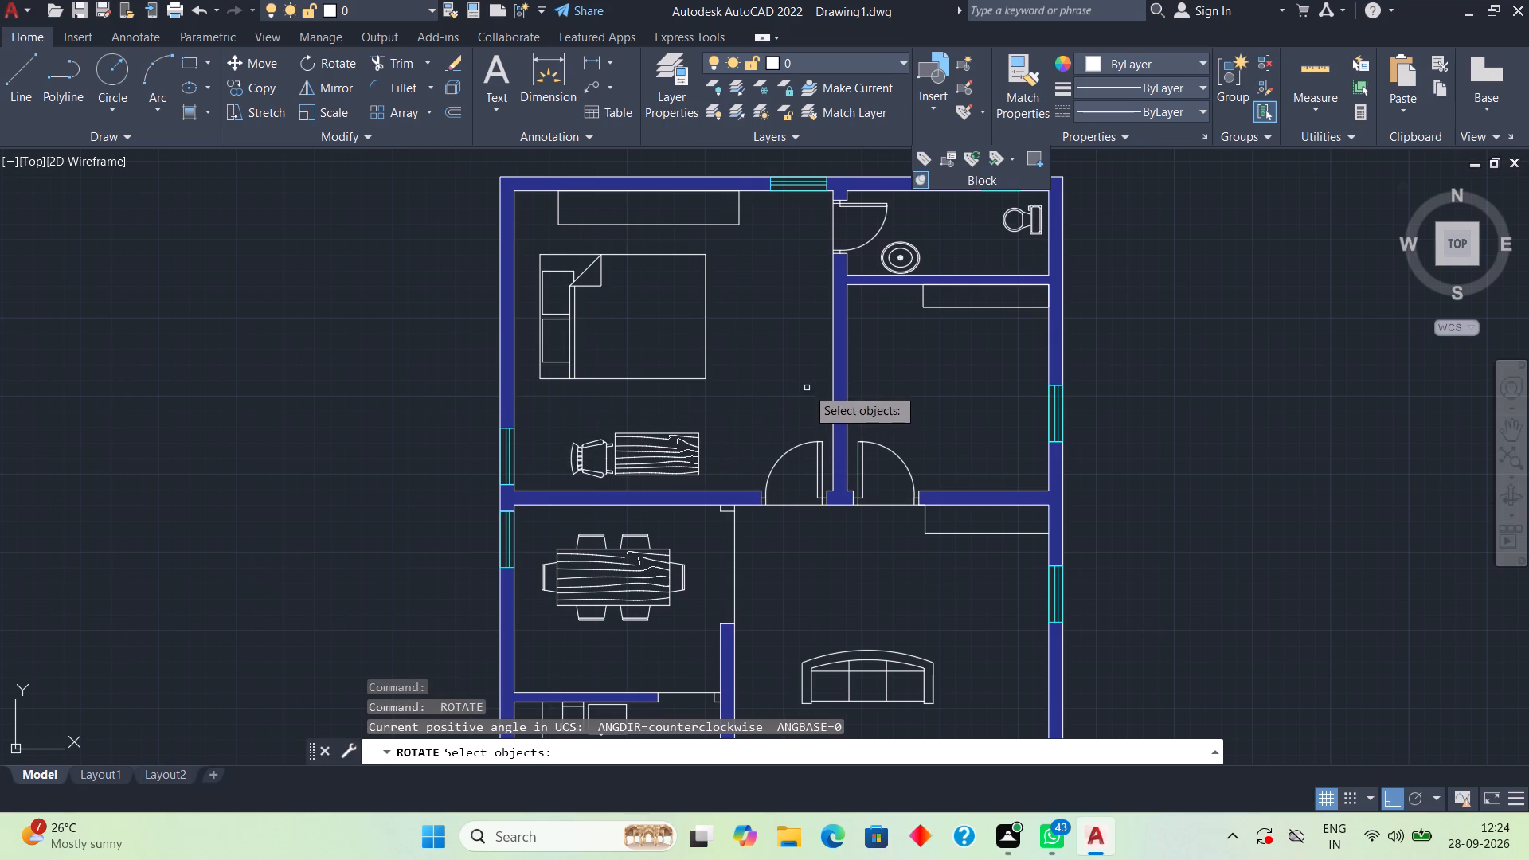
{"action": "key", "text": "Escape"}
Move the dining set block slightly down within the dining area, away from the bedroom wall.
{"action": "scroll", "coordinate": [813, 382], "scroll_direction": "down", "scroll_amount": 1}
{"action": "middle_click_drag", "start_coordinate": [808, 386], "coordinate": [785, 424]}
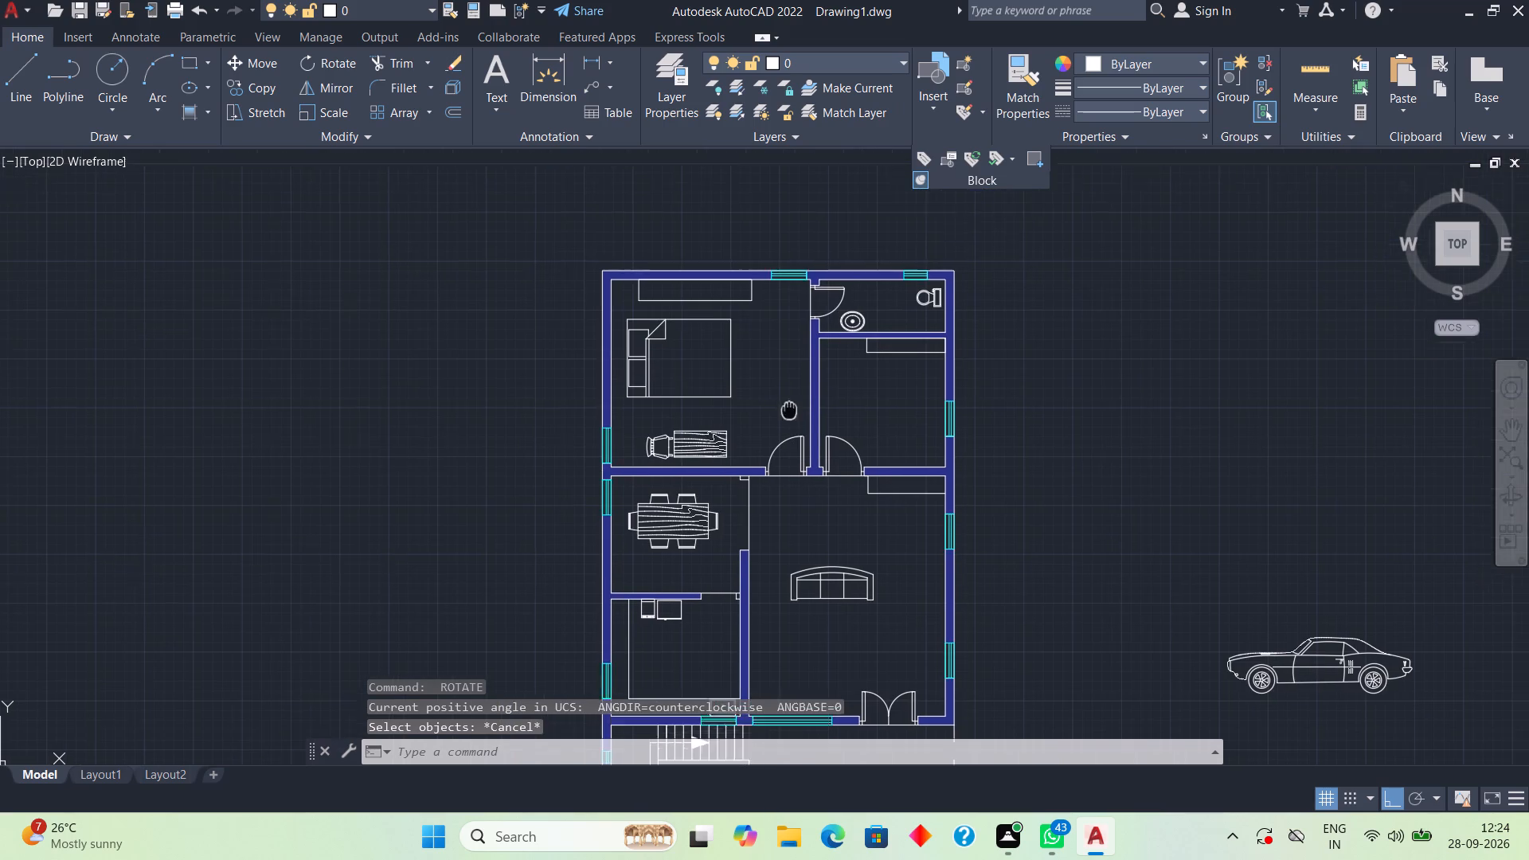
{"action": "middle_click_drag", "start_coordinate": [785, 424], "coordinate": [672, 335]}
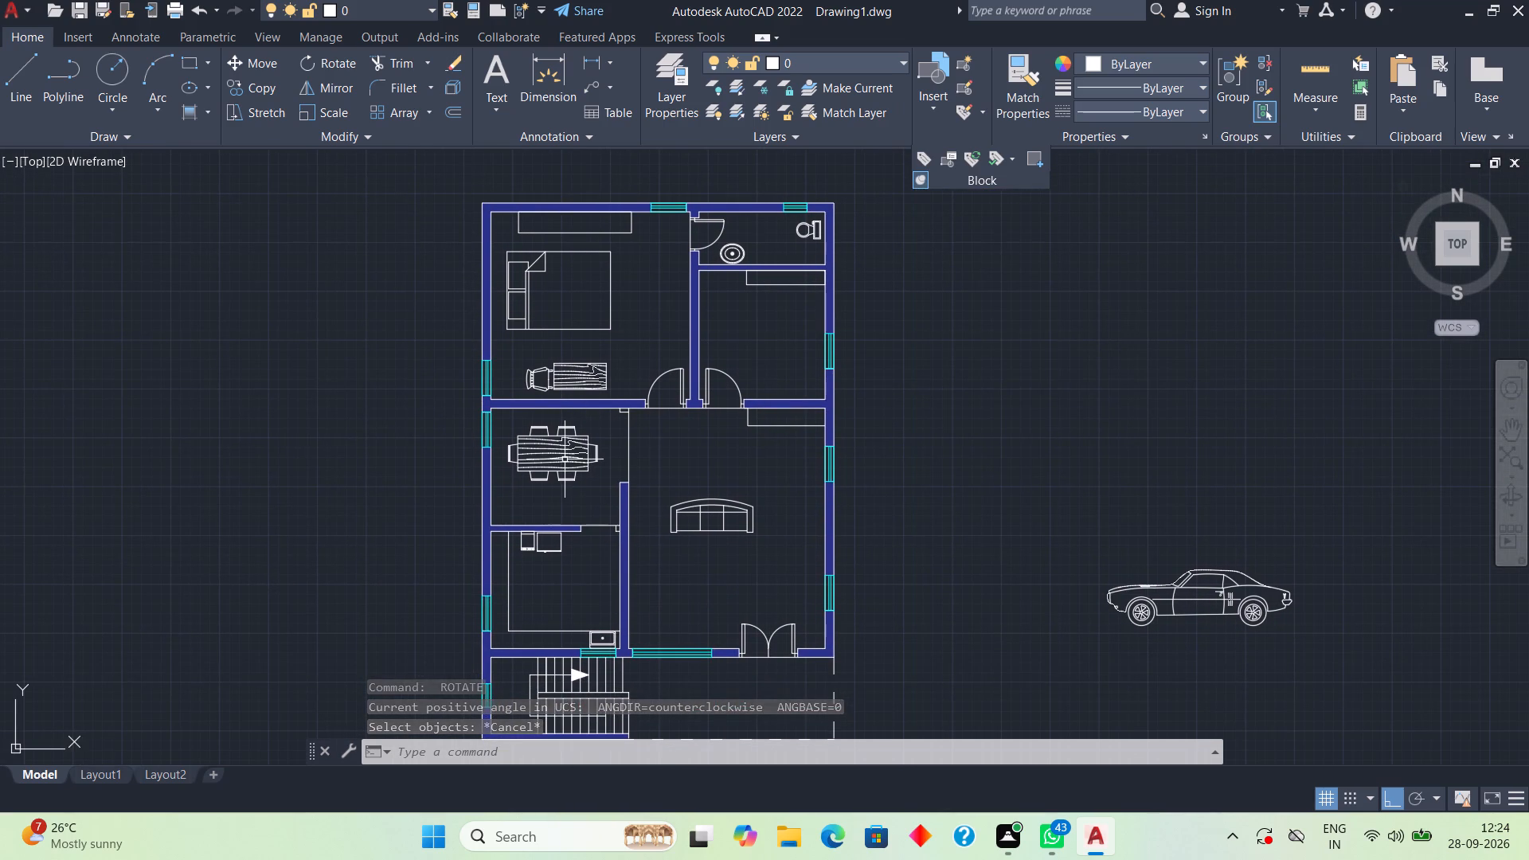
{"action": "left_click", "coordinate": [565, 459]}
{"action": "left_click_drag", "start_coordinate": [565, 459], "coordinate": [585, 474]}
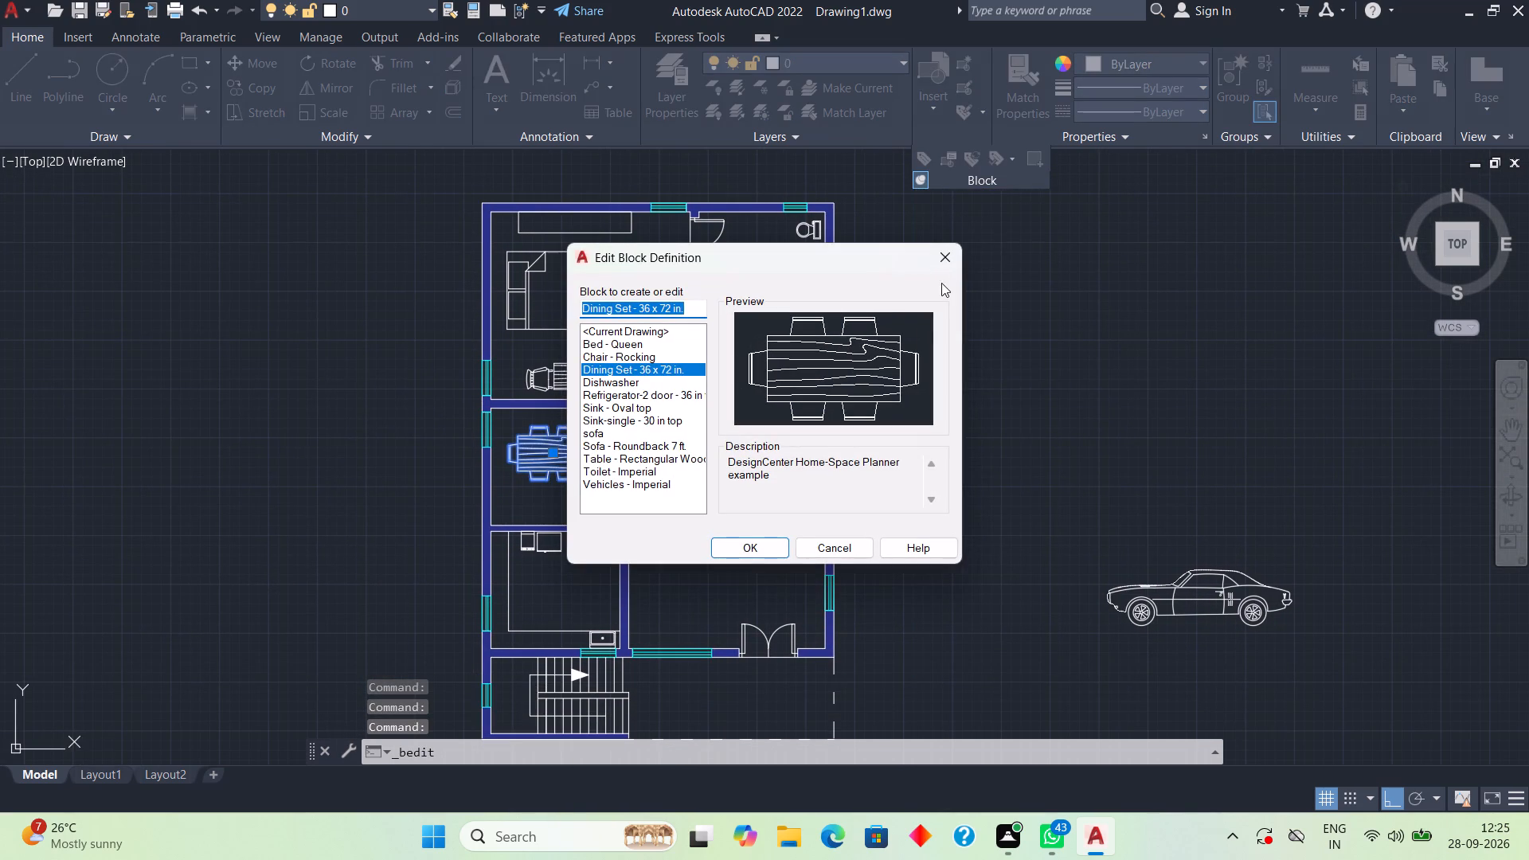
{"action": "left_click", "coordinate": [956, 251]}
{"action": "left_click_drag", "start_coordinate": [563, 471], "coordinate": [589, 490]}
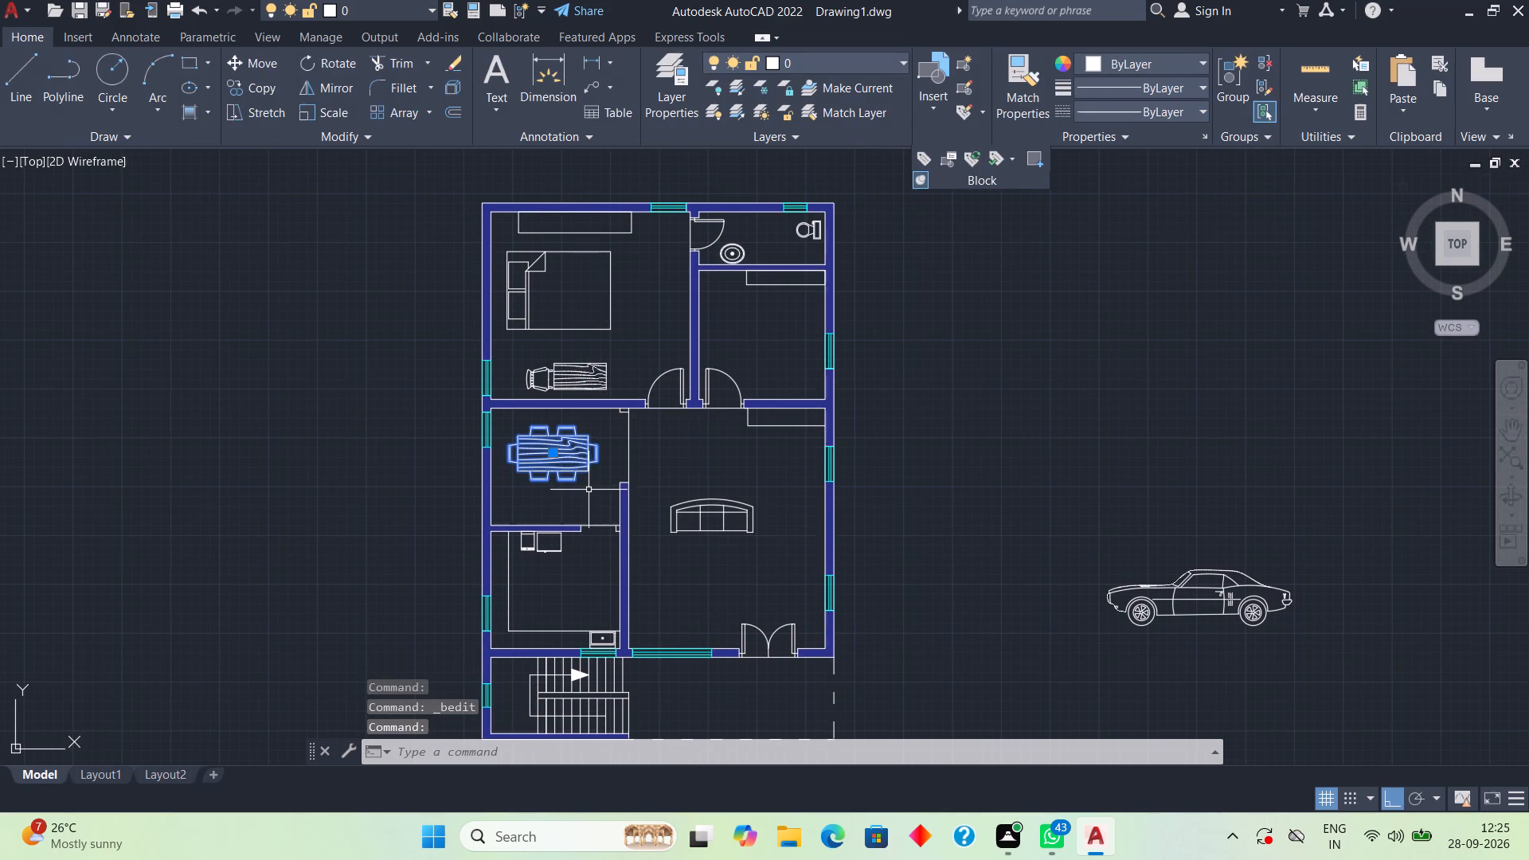
{"action": "left_click_drag", "start_coordinate": [589, 490], "coordinate": [591, 491]}
{"action": "left_click_drag", "start_coordinate": [546, 459], "coordinate": [566, 486]}
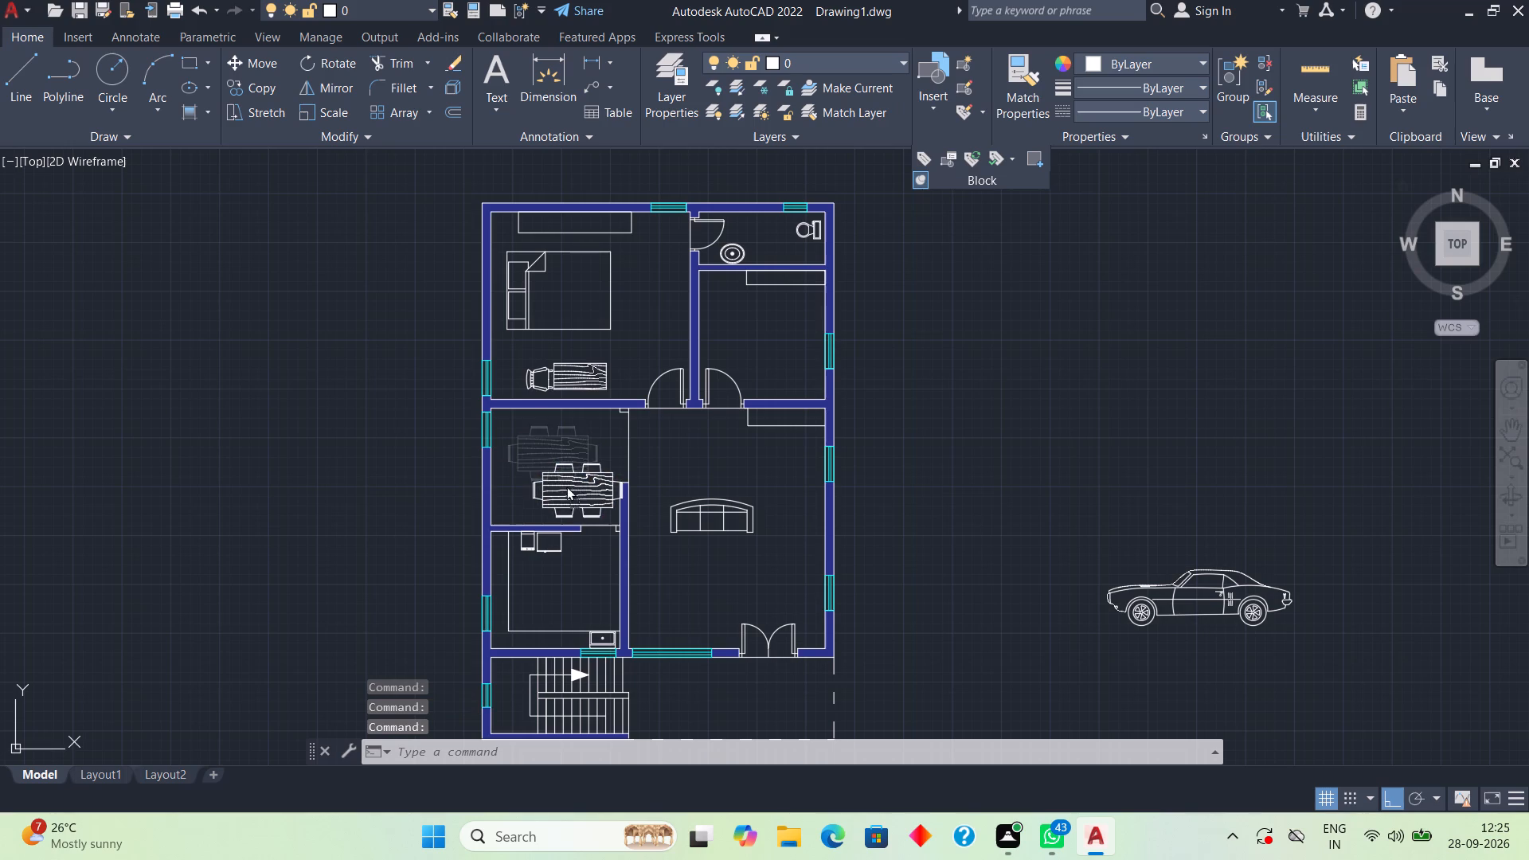
{"action": "left_click_drag", "start_coordinate": [566, 486], "coordinate": [546, 466]}
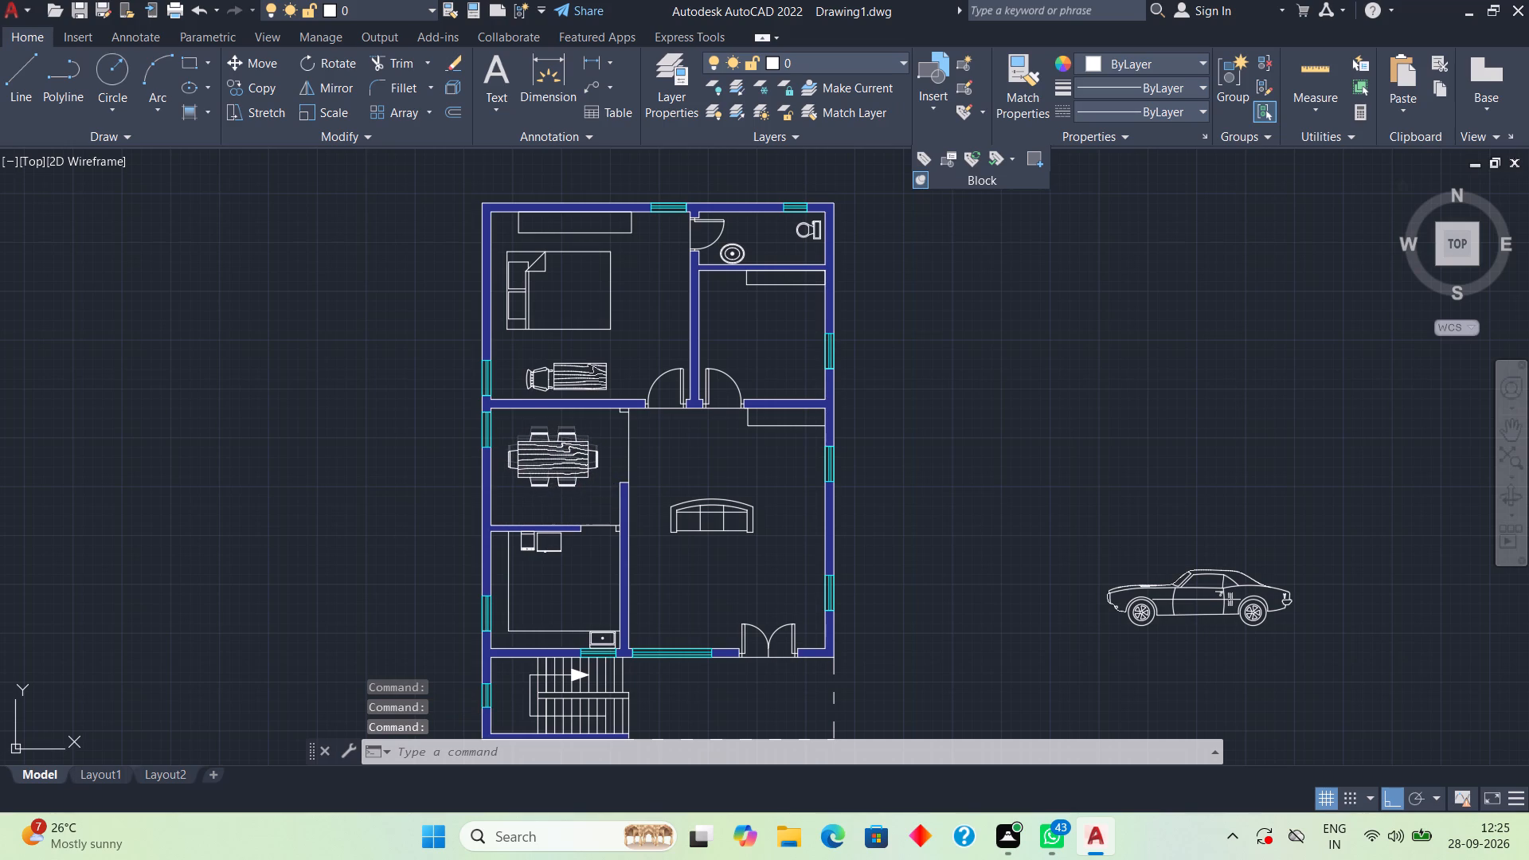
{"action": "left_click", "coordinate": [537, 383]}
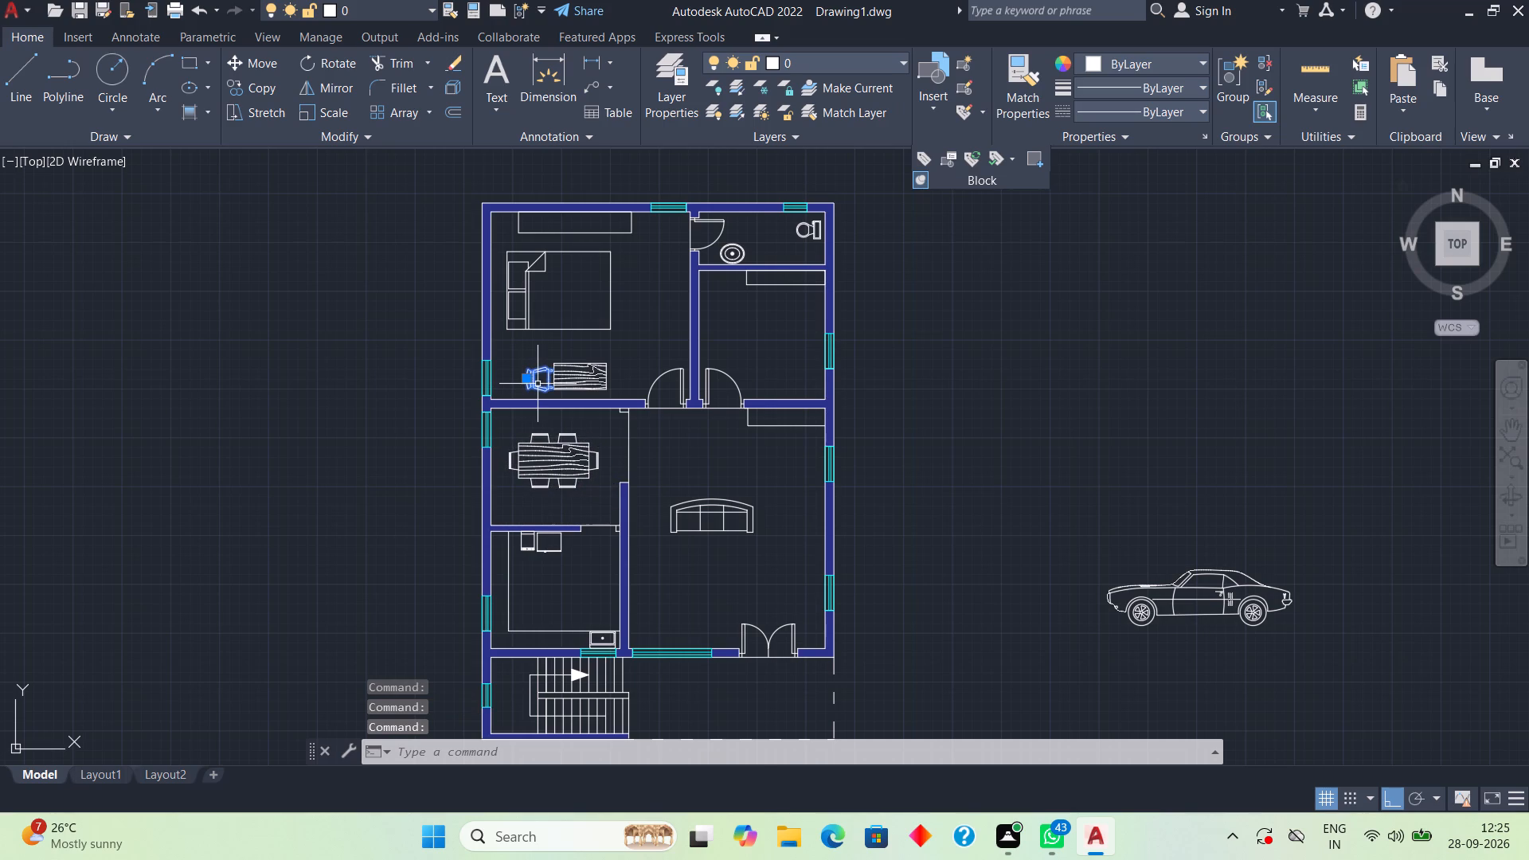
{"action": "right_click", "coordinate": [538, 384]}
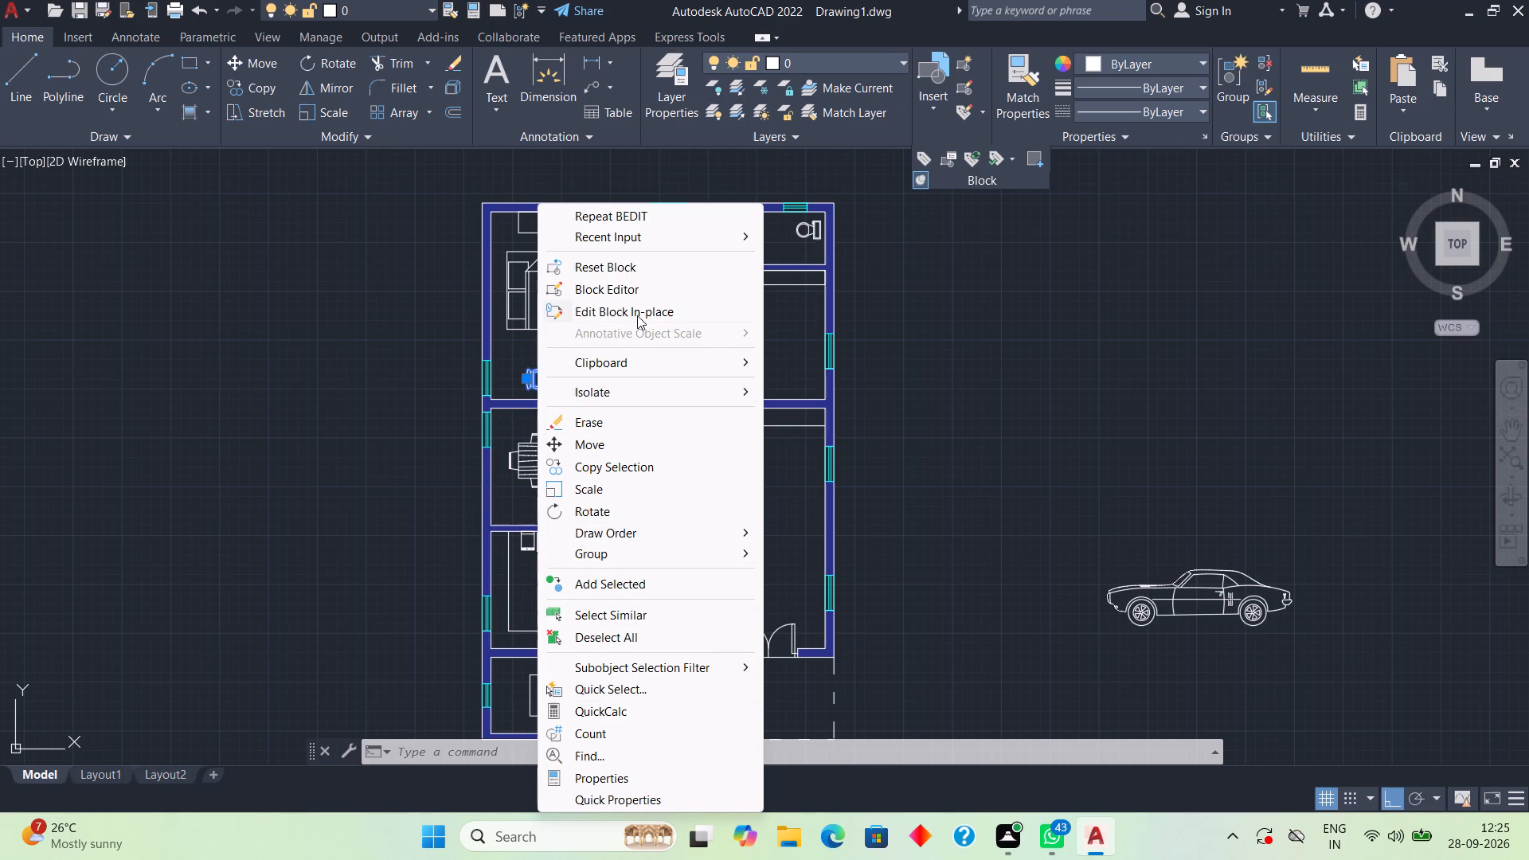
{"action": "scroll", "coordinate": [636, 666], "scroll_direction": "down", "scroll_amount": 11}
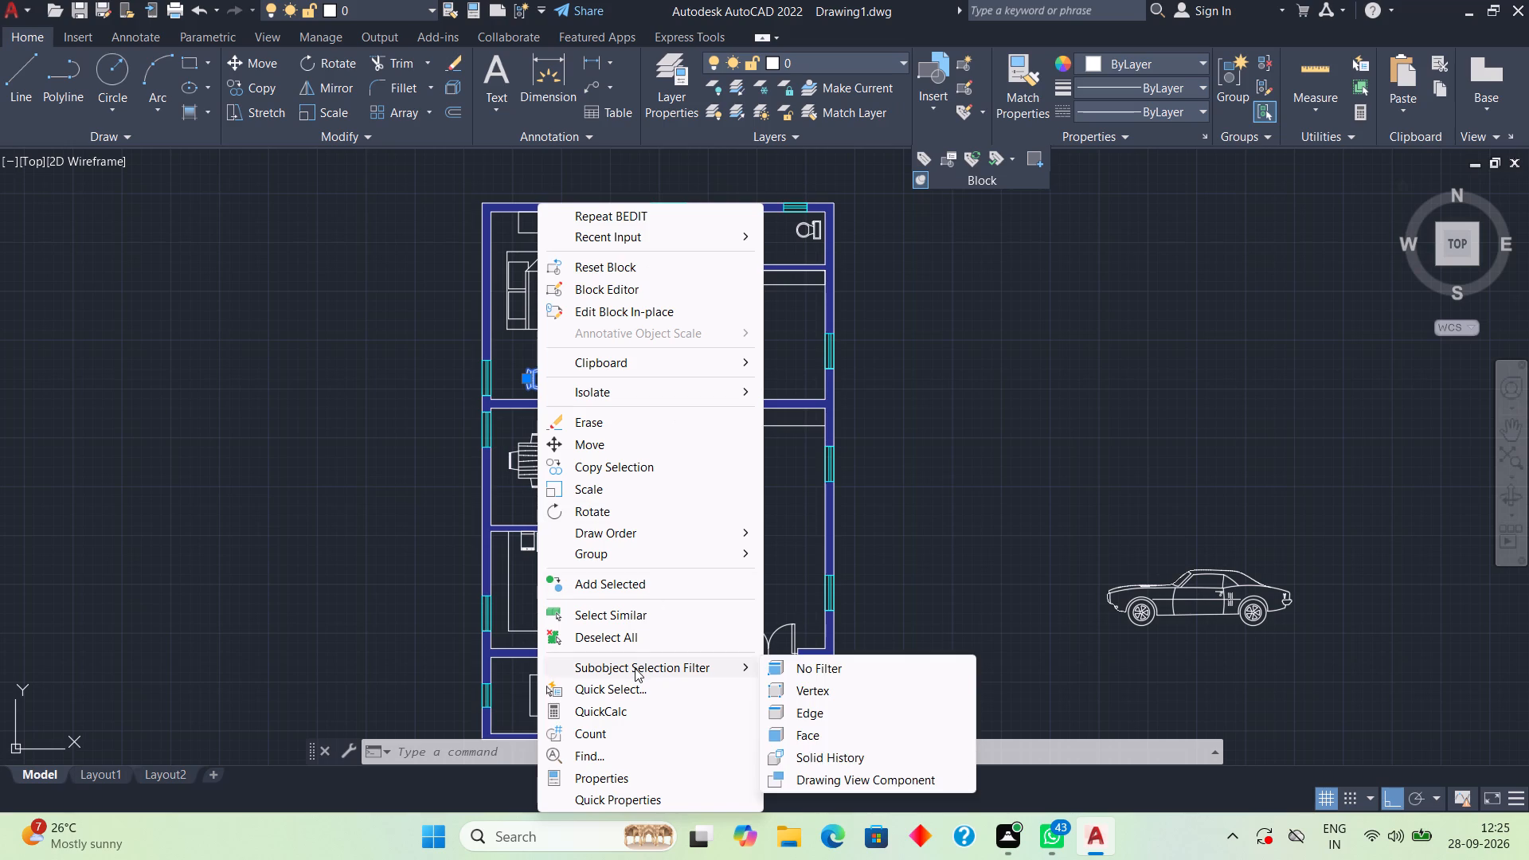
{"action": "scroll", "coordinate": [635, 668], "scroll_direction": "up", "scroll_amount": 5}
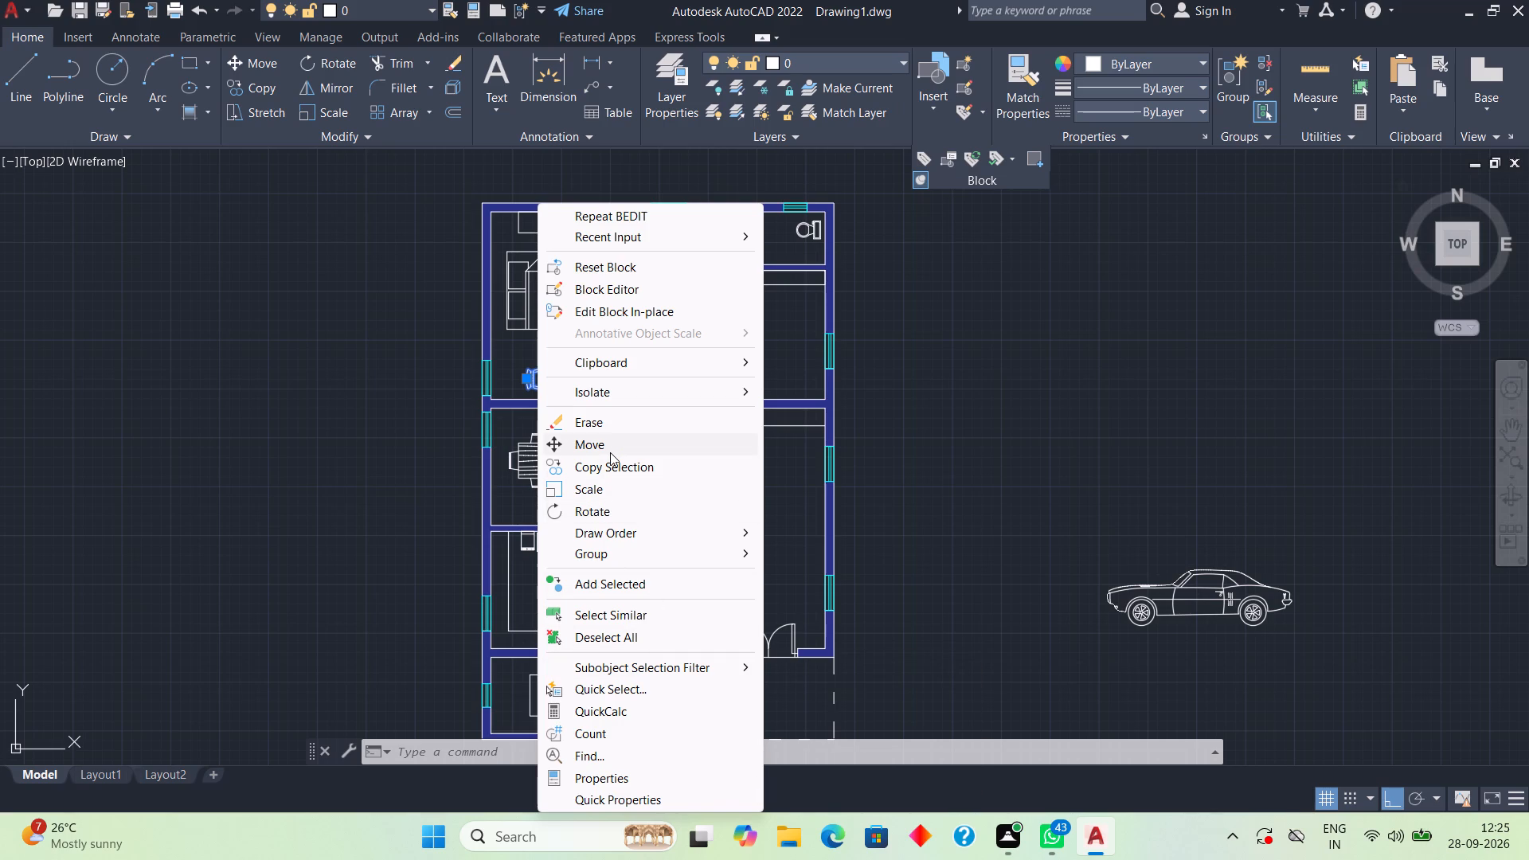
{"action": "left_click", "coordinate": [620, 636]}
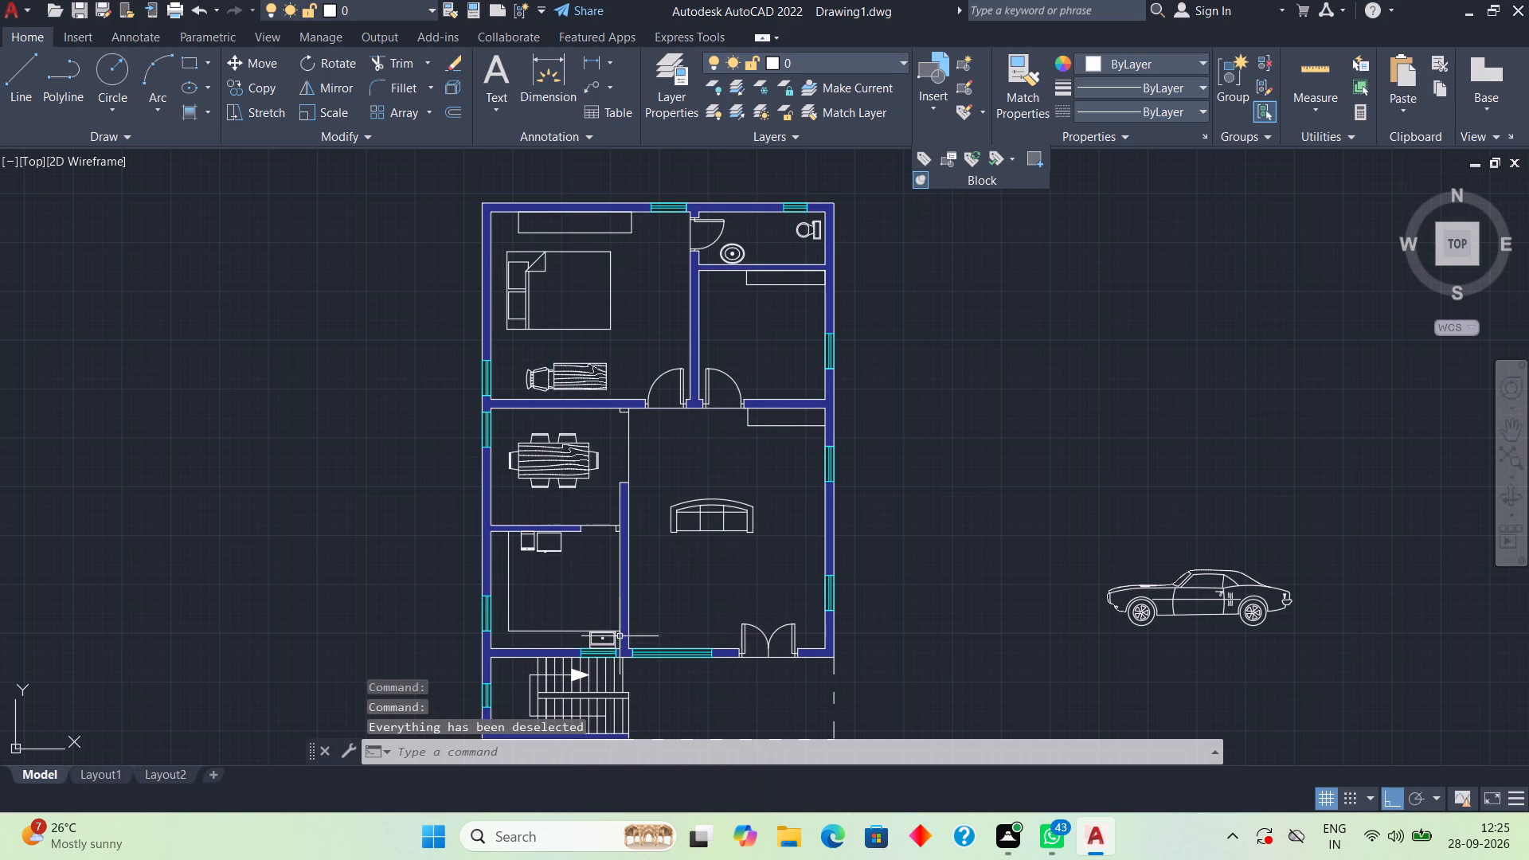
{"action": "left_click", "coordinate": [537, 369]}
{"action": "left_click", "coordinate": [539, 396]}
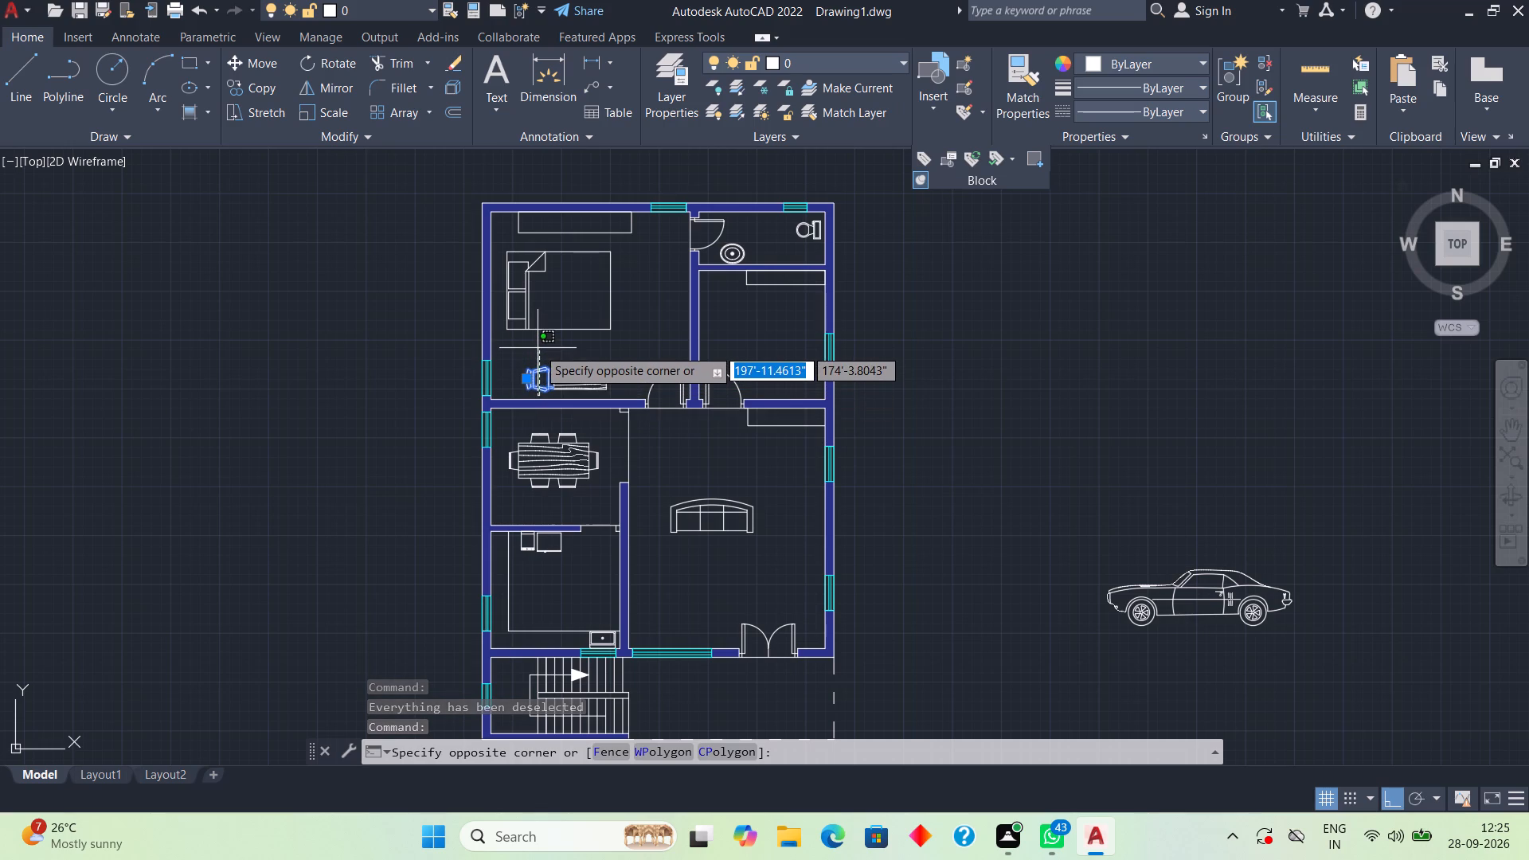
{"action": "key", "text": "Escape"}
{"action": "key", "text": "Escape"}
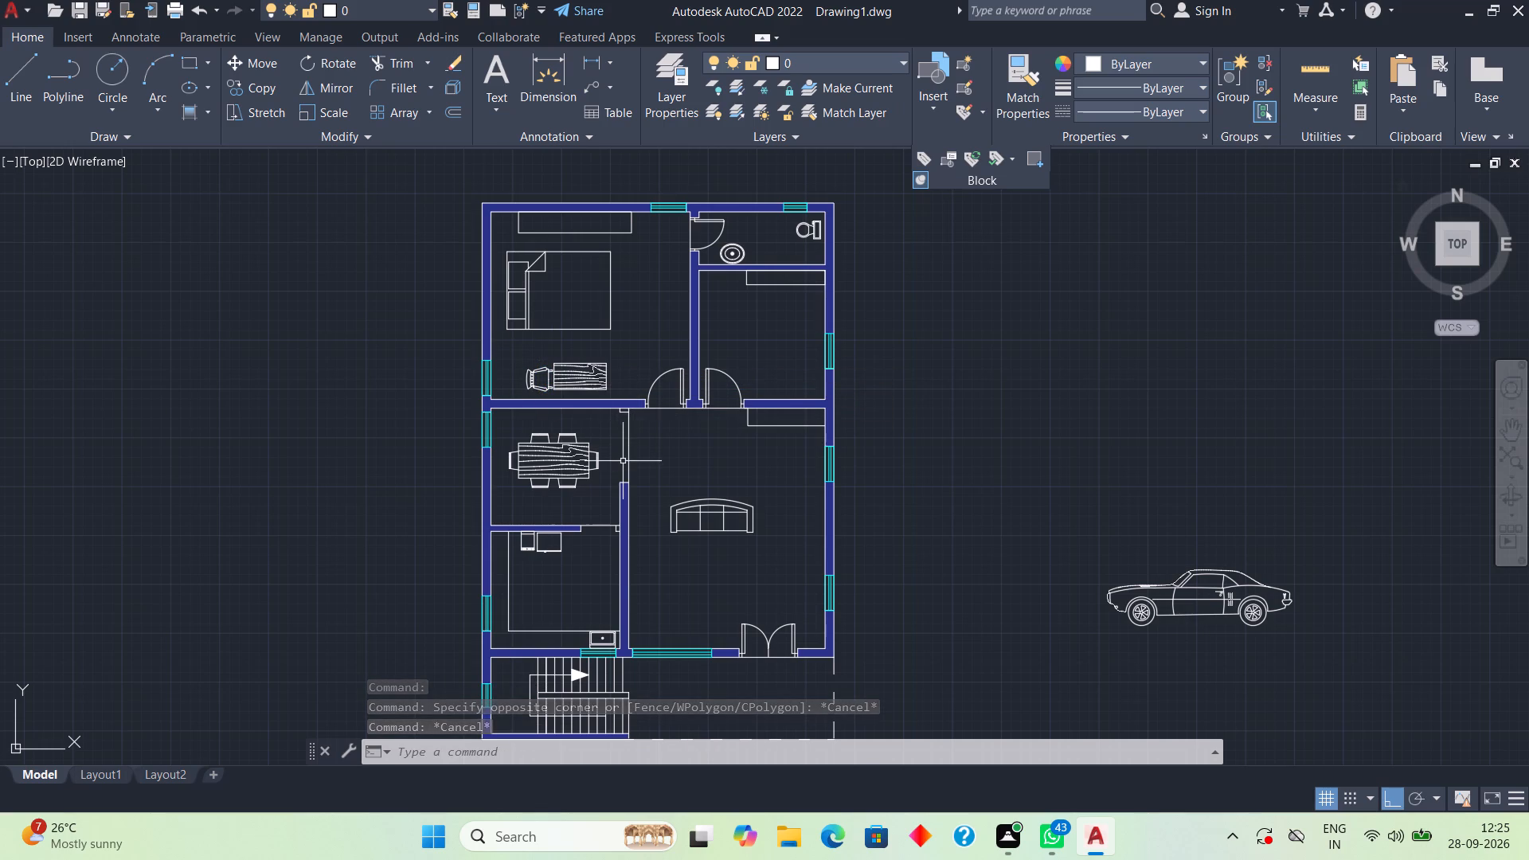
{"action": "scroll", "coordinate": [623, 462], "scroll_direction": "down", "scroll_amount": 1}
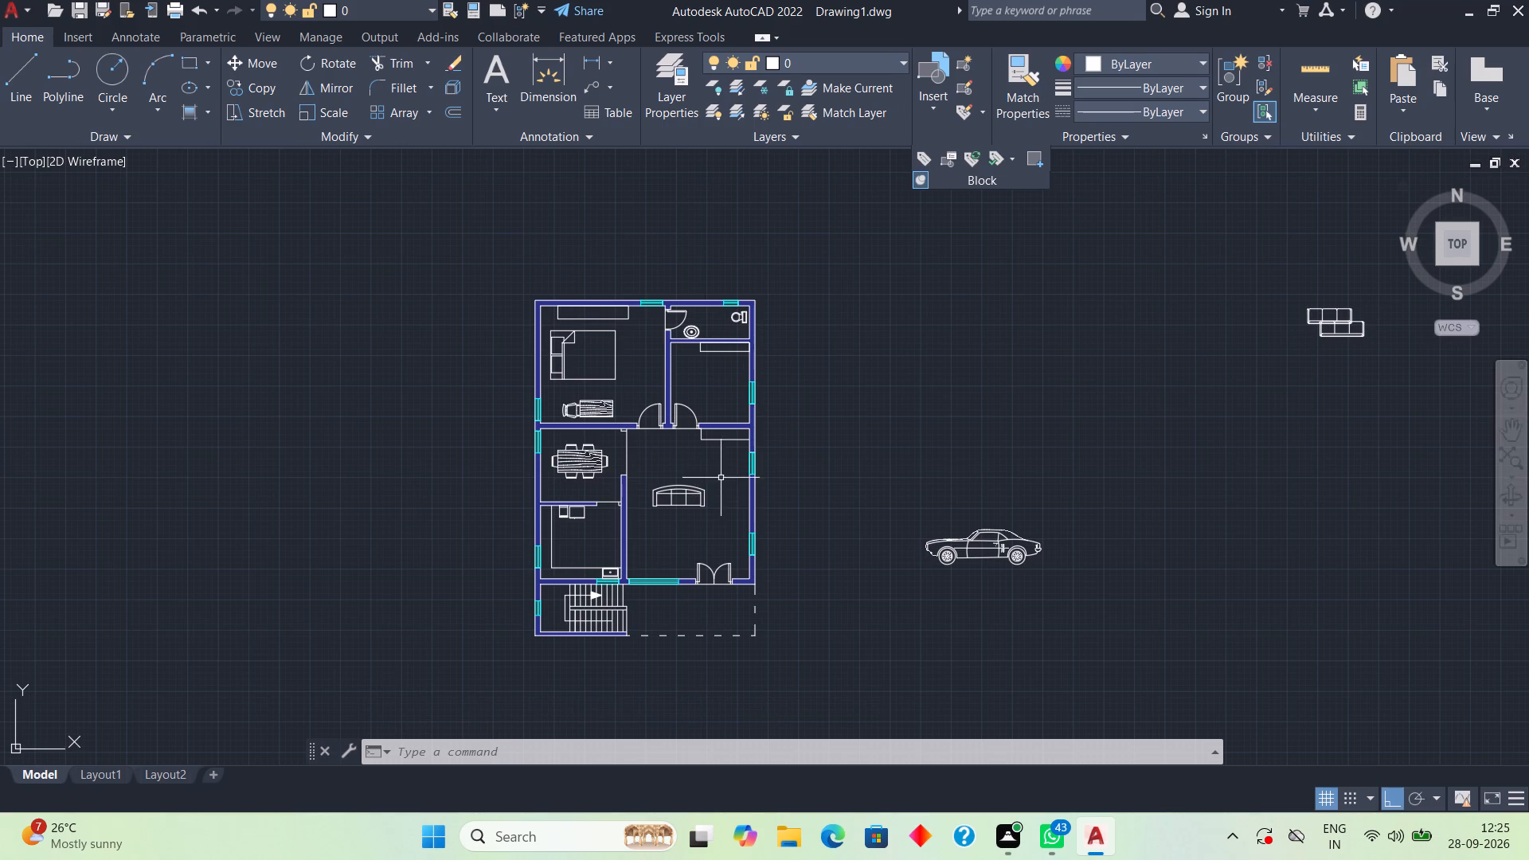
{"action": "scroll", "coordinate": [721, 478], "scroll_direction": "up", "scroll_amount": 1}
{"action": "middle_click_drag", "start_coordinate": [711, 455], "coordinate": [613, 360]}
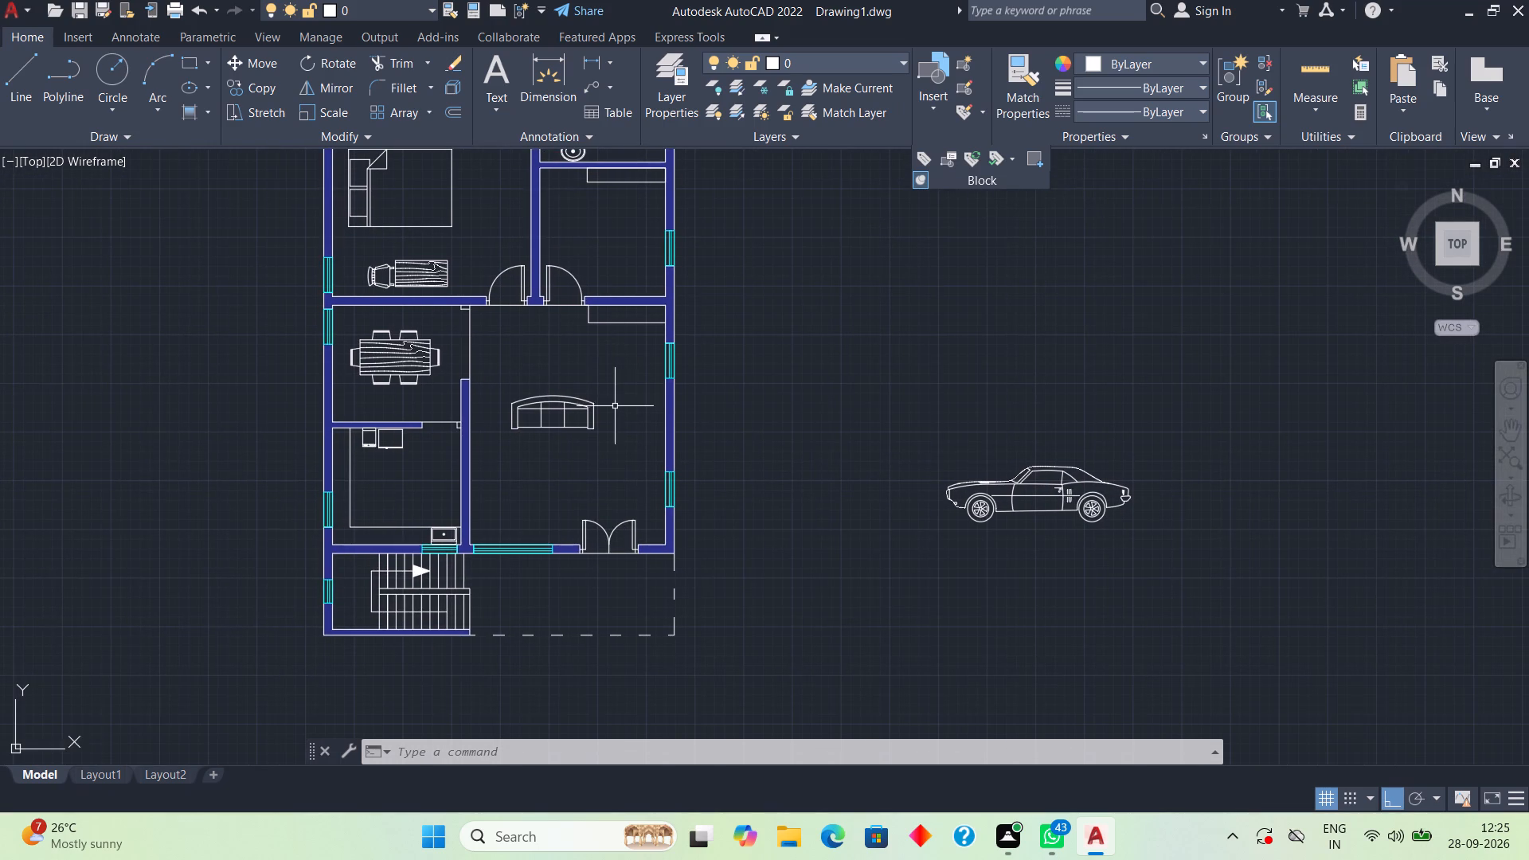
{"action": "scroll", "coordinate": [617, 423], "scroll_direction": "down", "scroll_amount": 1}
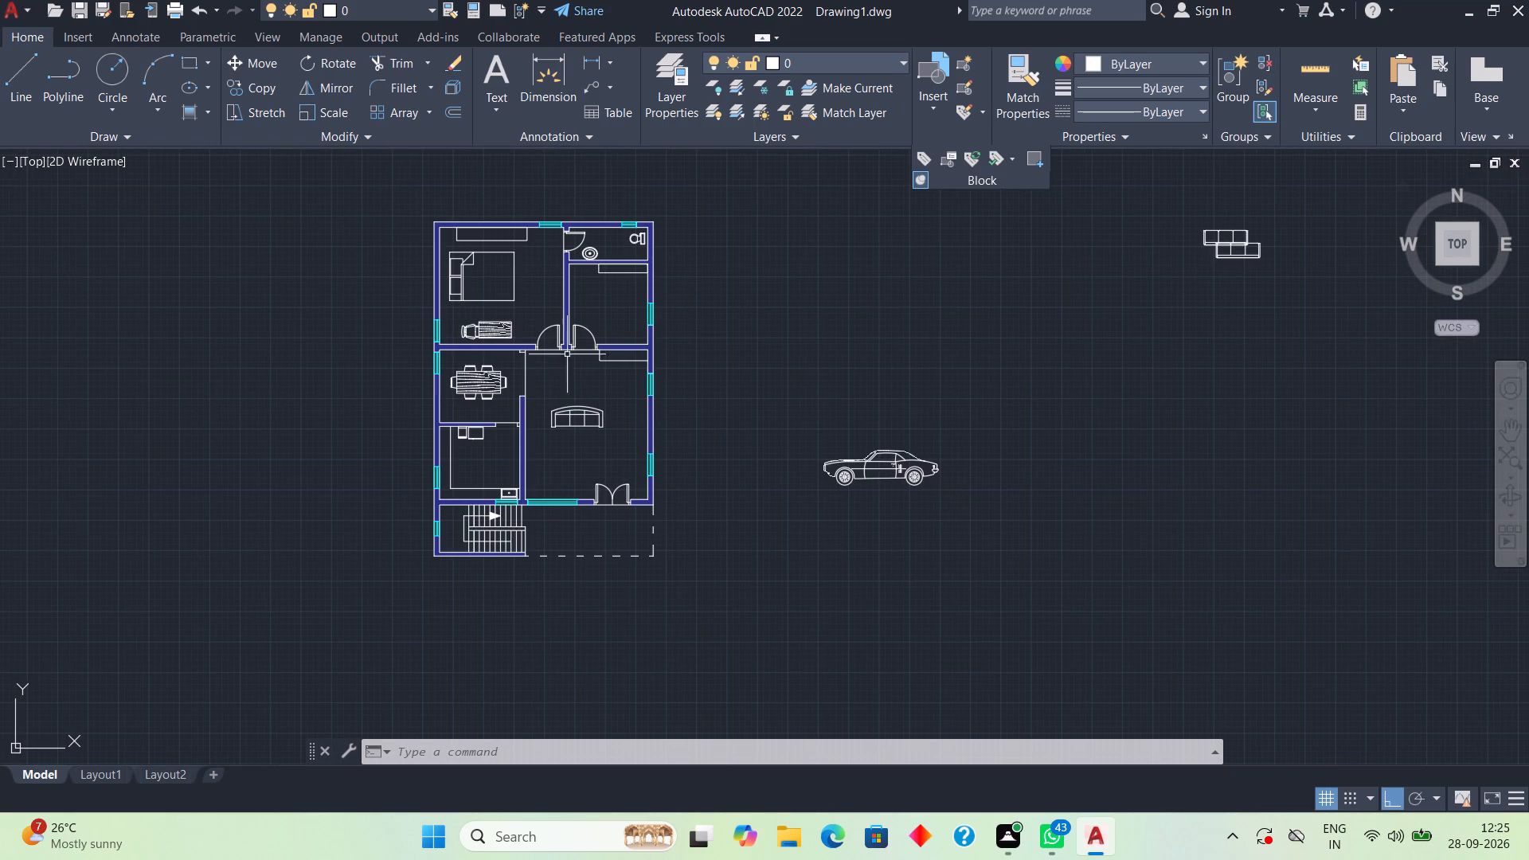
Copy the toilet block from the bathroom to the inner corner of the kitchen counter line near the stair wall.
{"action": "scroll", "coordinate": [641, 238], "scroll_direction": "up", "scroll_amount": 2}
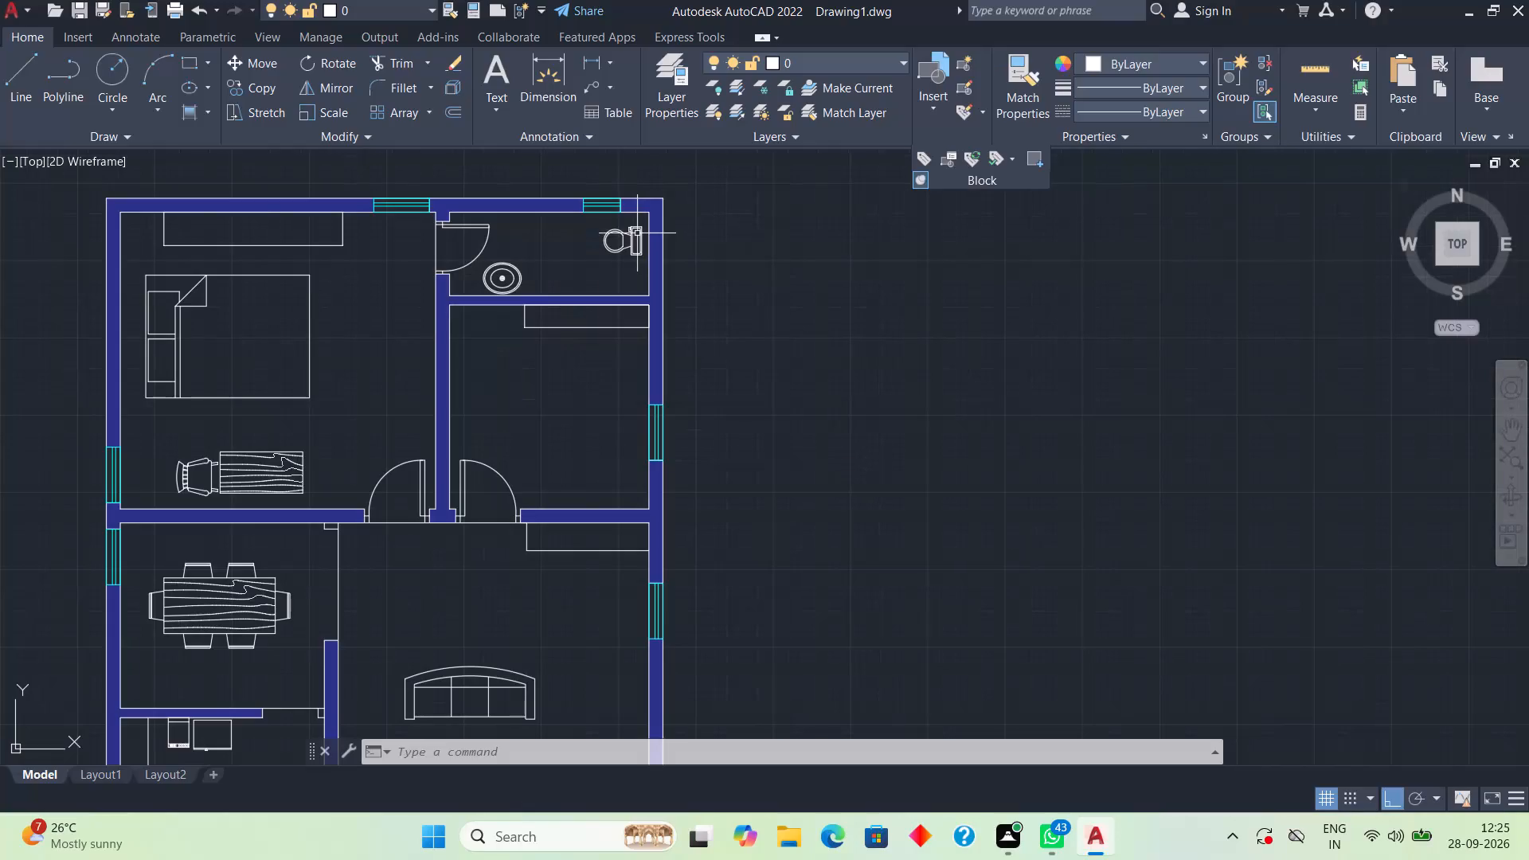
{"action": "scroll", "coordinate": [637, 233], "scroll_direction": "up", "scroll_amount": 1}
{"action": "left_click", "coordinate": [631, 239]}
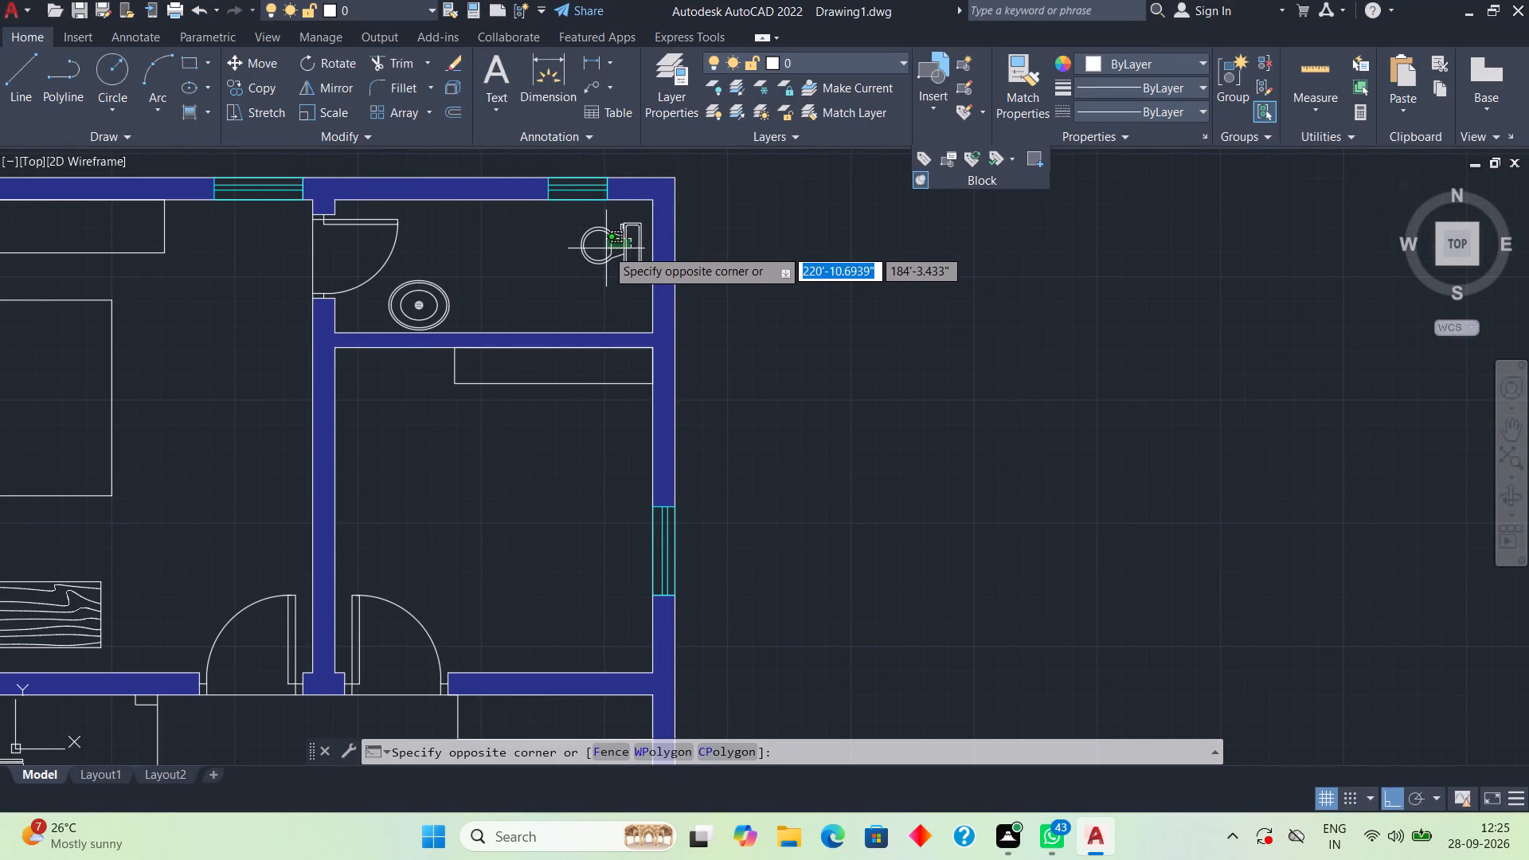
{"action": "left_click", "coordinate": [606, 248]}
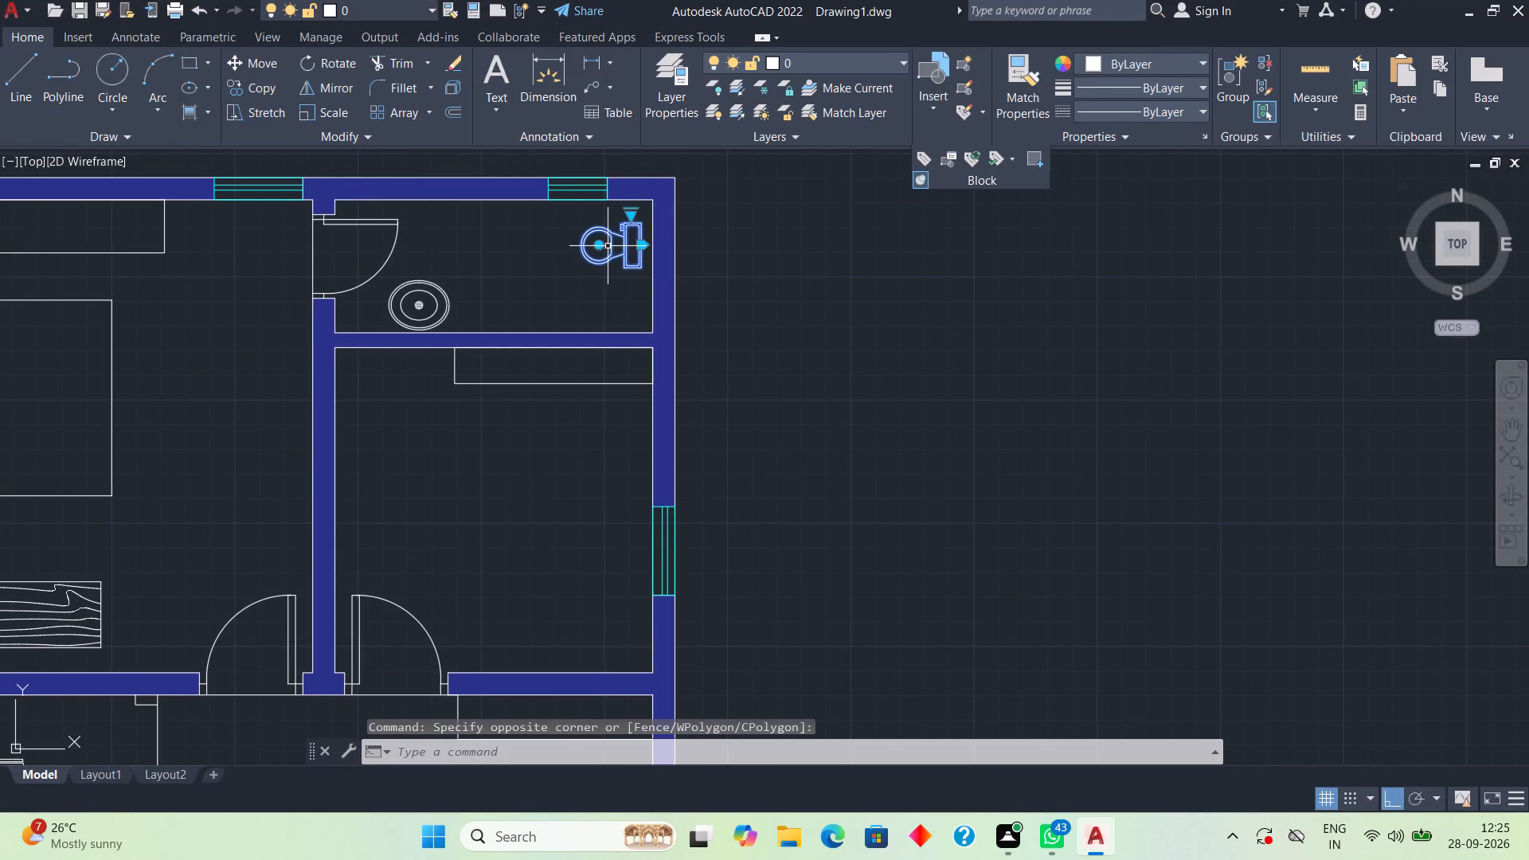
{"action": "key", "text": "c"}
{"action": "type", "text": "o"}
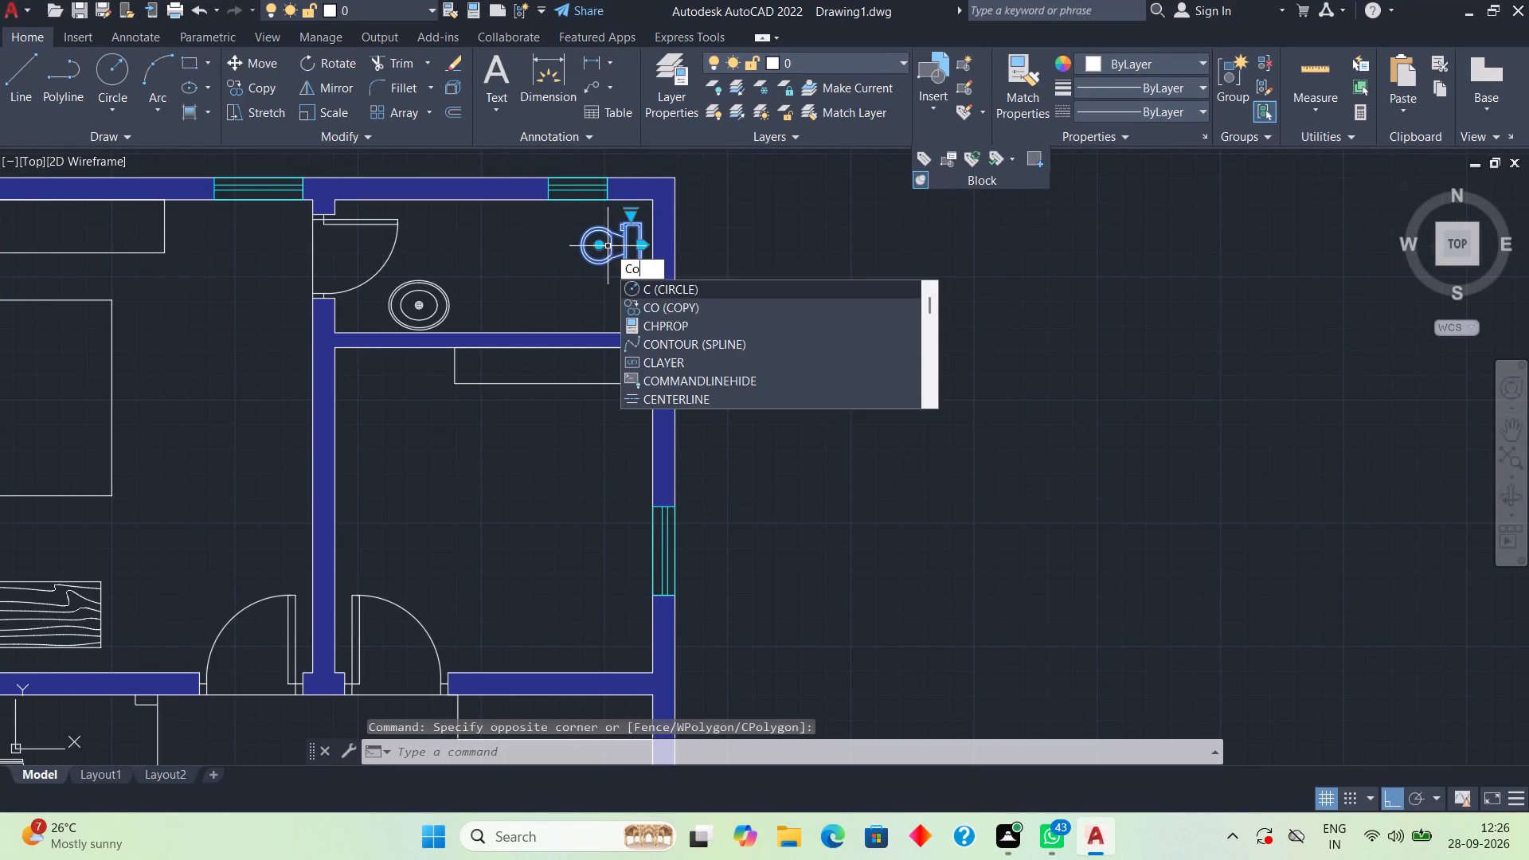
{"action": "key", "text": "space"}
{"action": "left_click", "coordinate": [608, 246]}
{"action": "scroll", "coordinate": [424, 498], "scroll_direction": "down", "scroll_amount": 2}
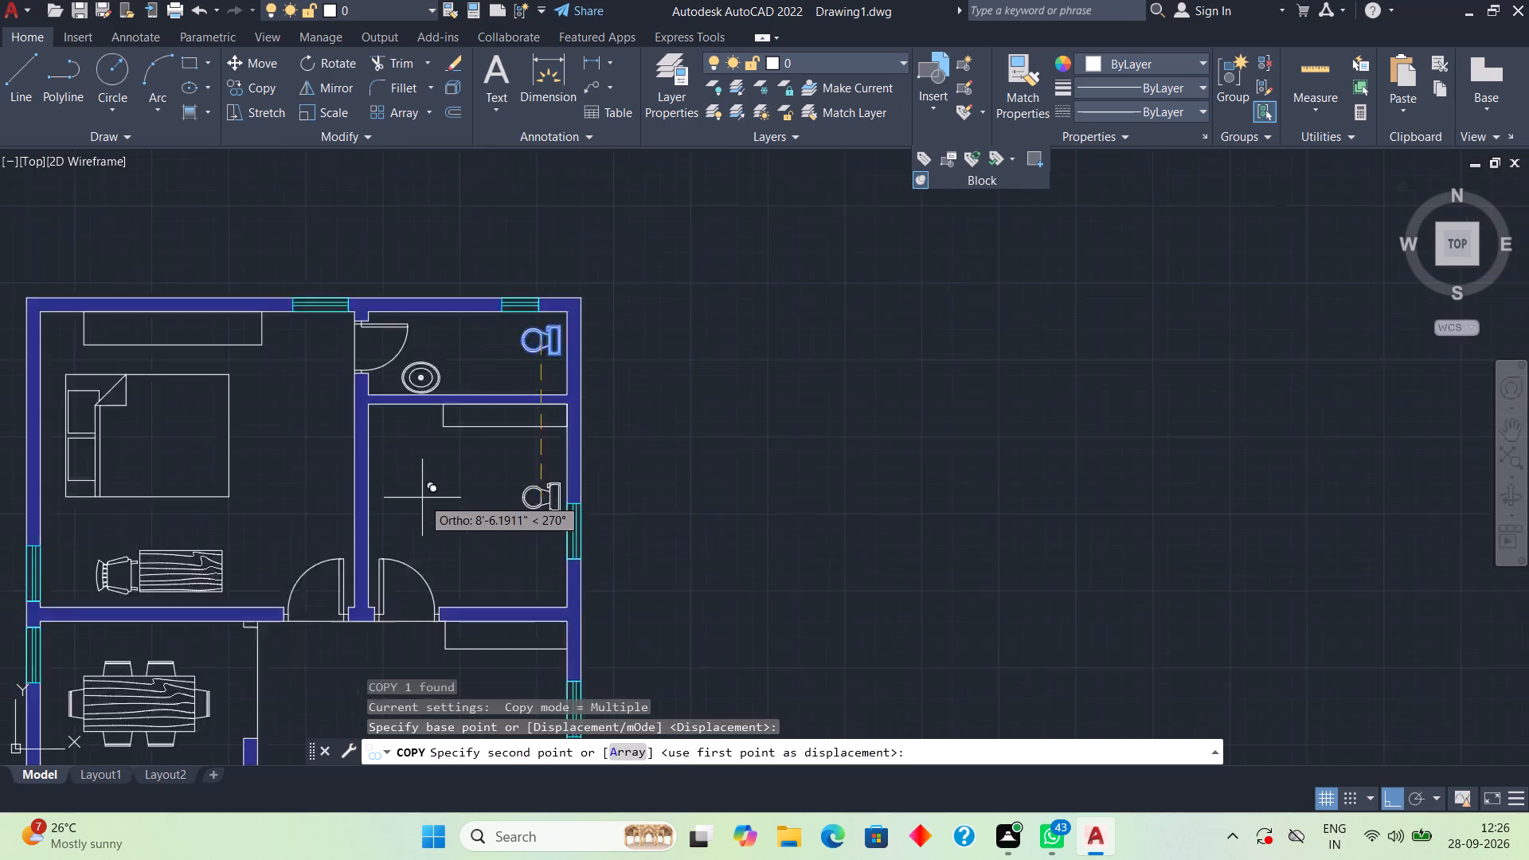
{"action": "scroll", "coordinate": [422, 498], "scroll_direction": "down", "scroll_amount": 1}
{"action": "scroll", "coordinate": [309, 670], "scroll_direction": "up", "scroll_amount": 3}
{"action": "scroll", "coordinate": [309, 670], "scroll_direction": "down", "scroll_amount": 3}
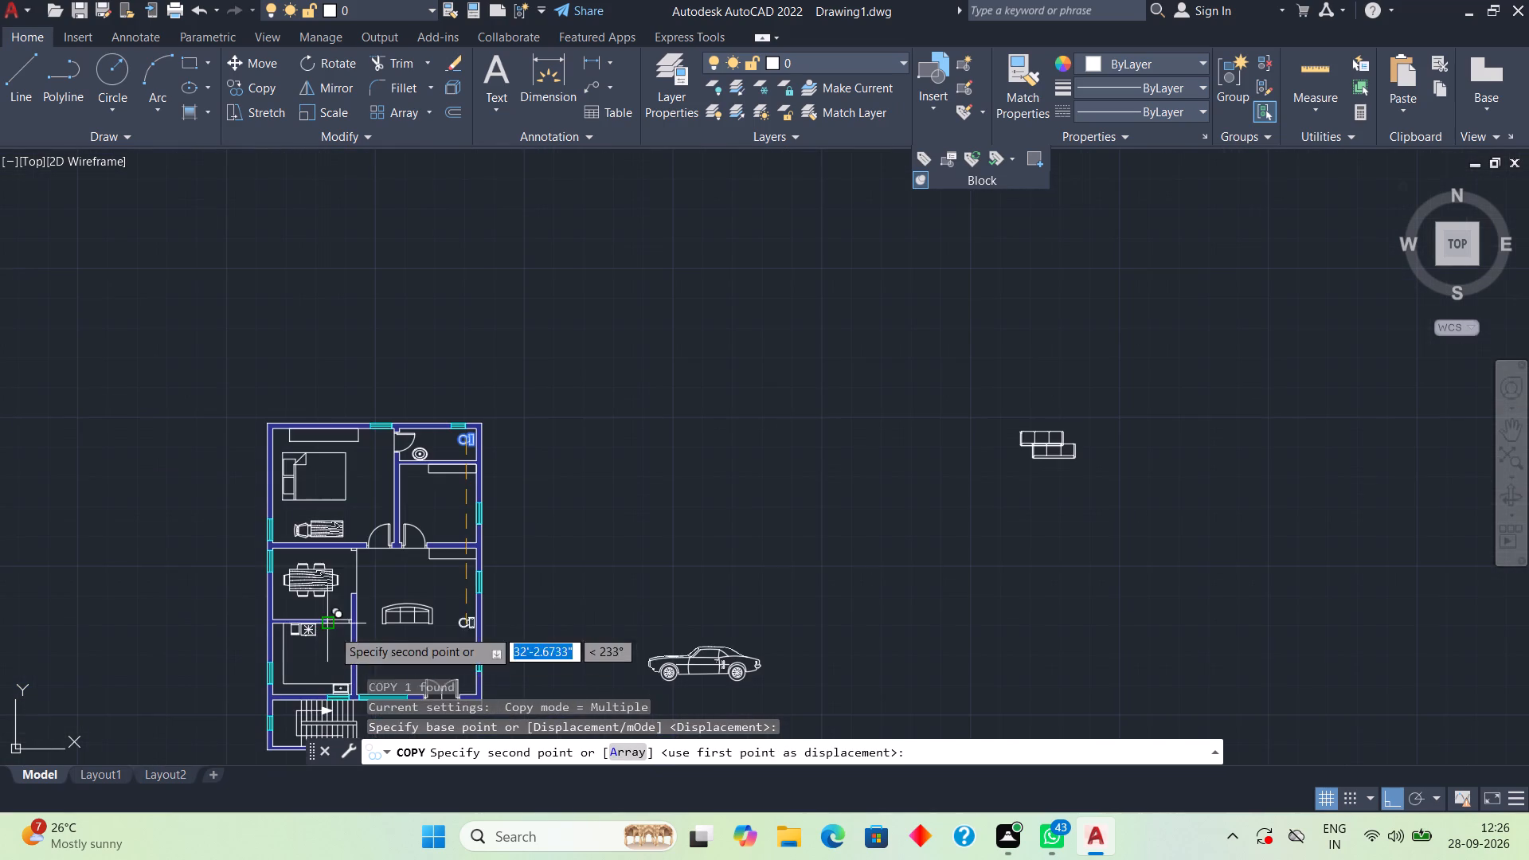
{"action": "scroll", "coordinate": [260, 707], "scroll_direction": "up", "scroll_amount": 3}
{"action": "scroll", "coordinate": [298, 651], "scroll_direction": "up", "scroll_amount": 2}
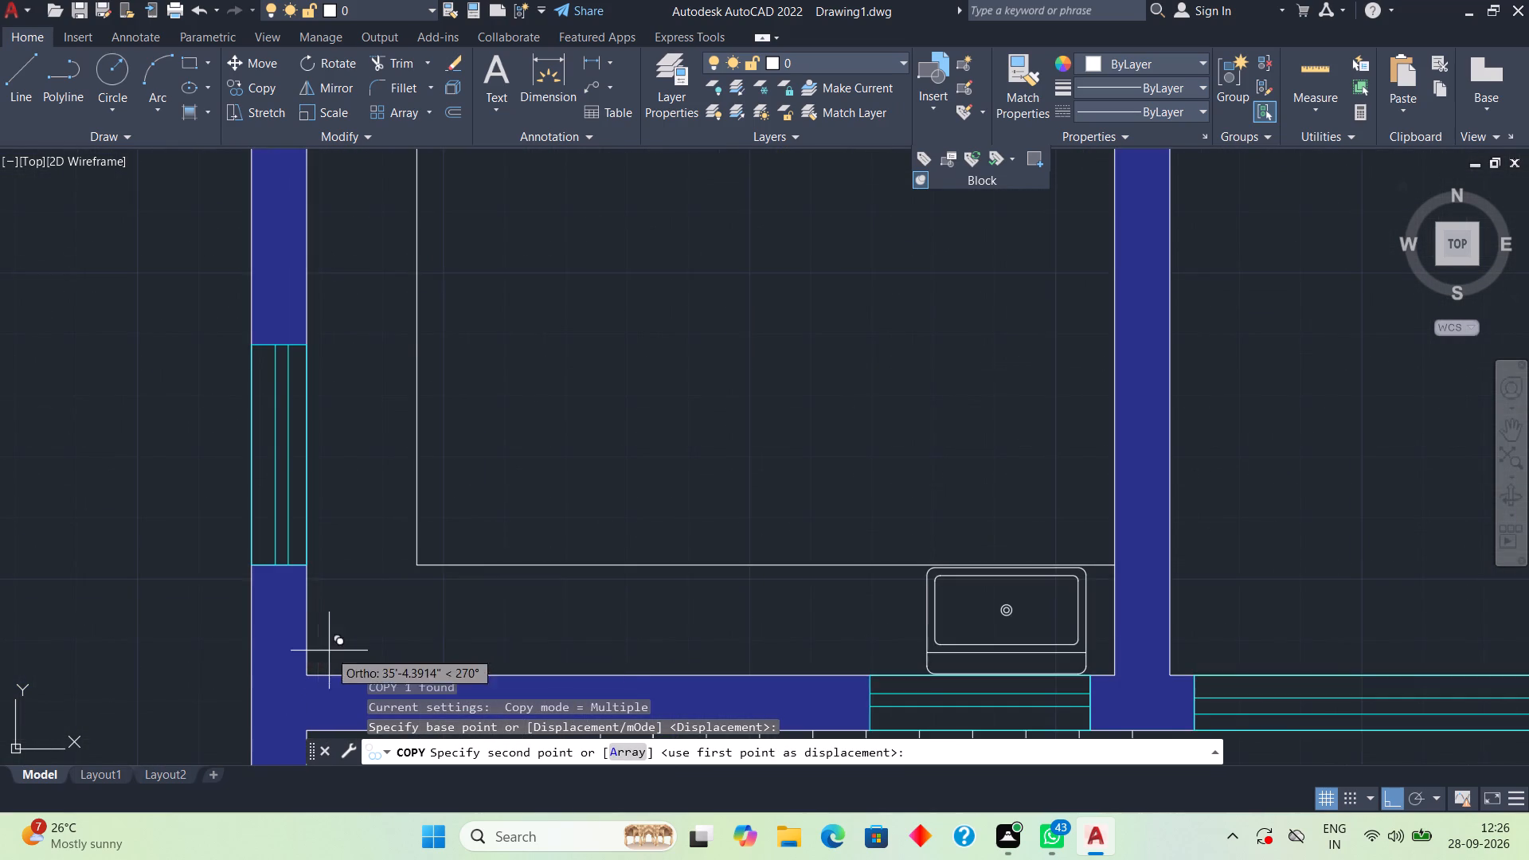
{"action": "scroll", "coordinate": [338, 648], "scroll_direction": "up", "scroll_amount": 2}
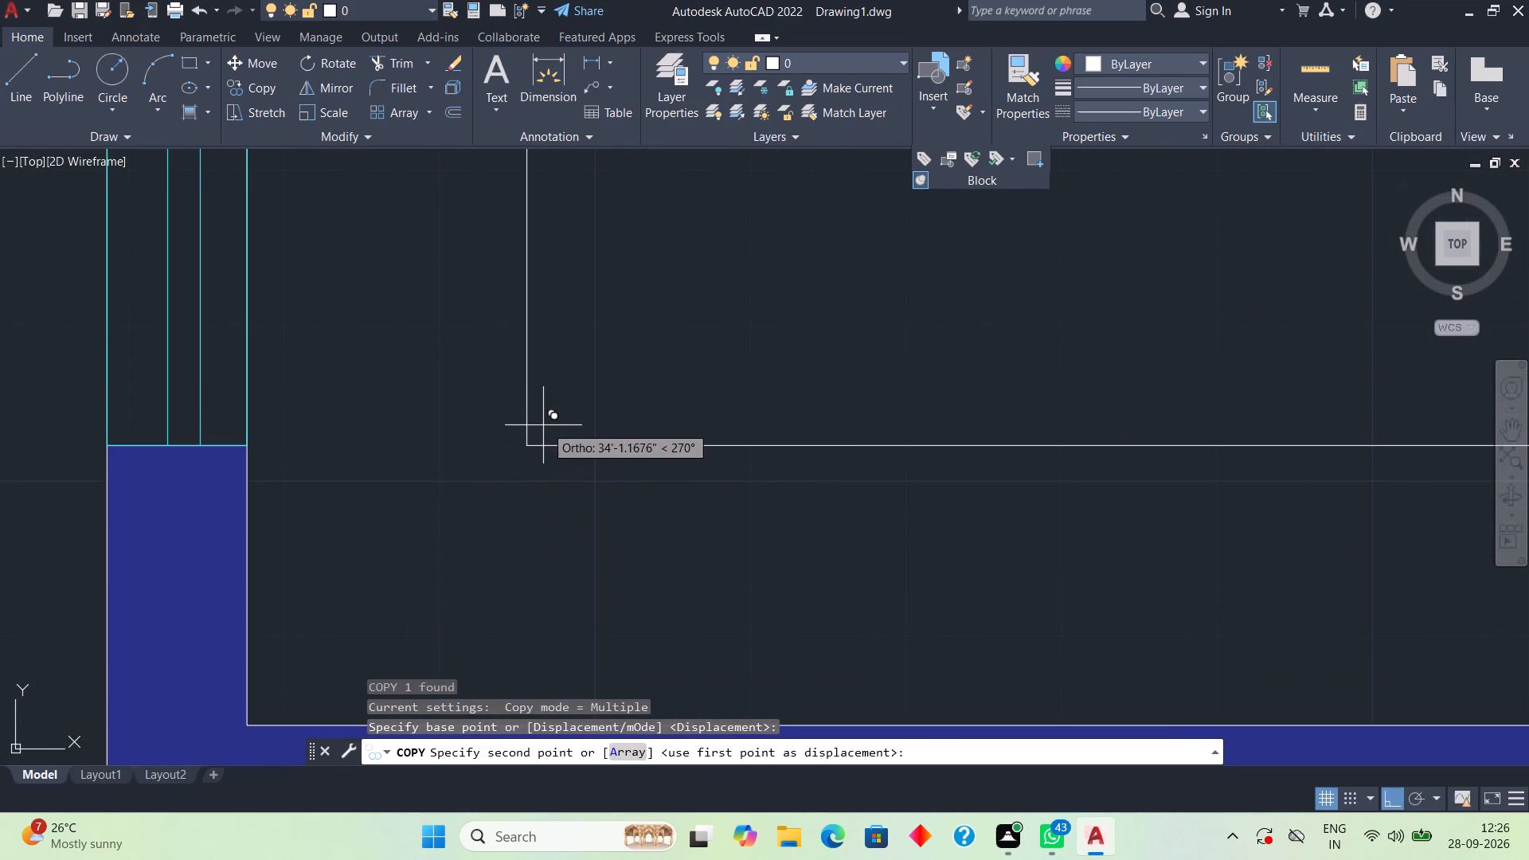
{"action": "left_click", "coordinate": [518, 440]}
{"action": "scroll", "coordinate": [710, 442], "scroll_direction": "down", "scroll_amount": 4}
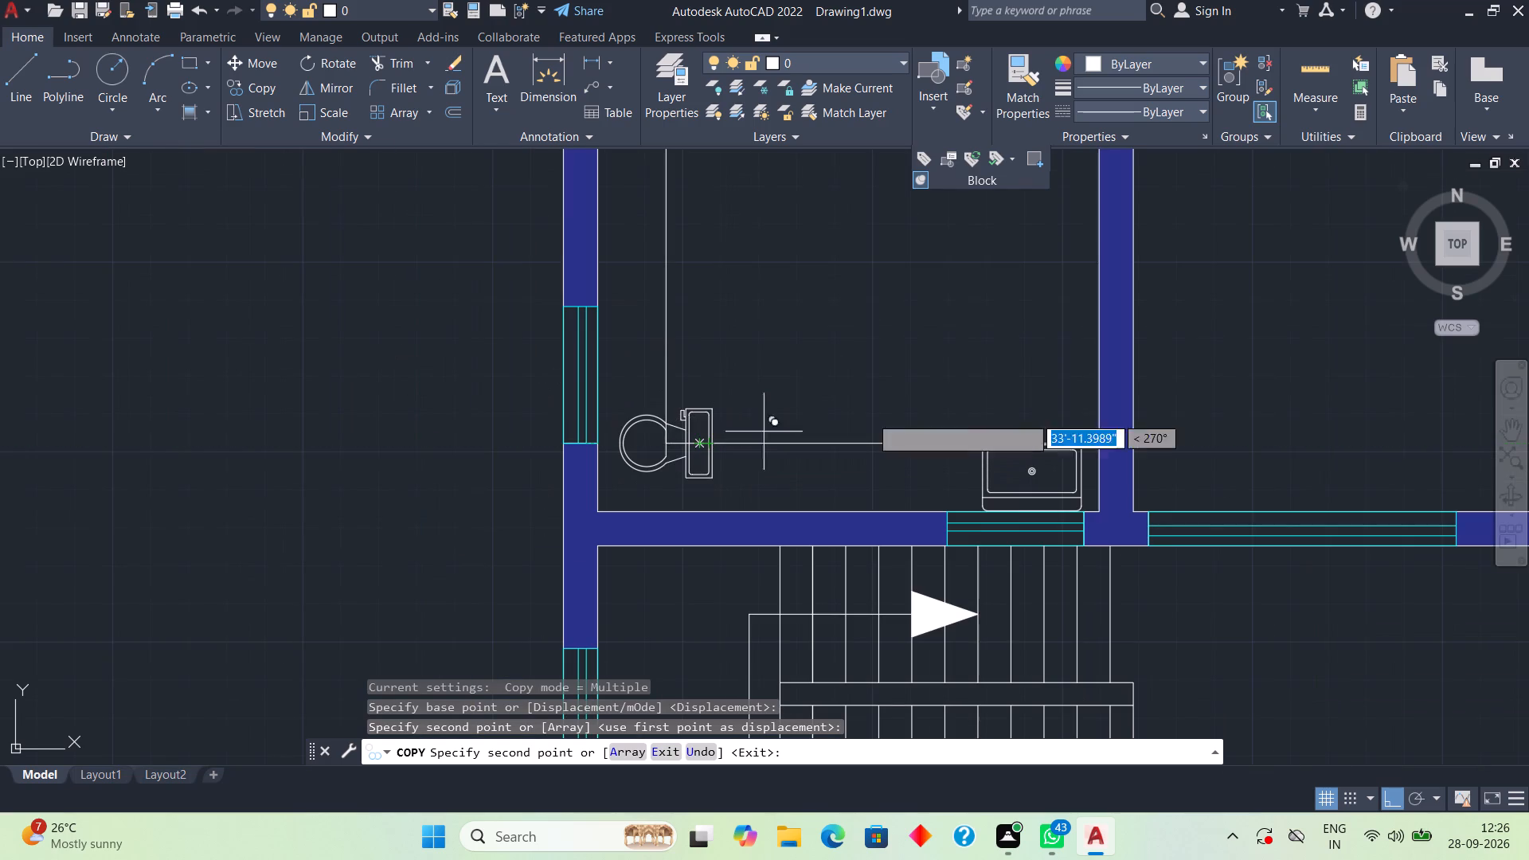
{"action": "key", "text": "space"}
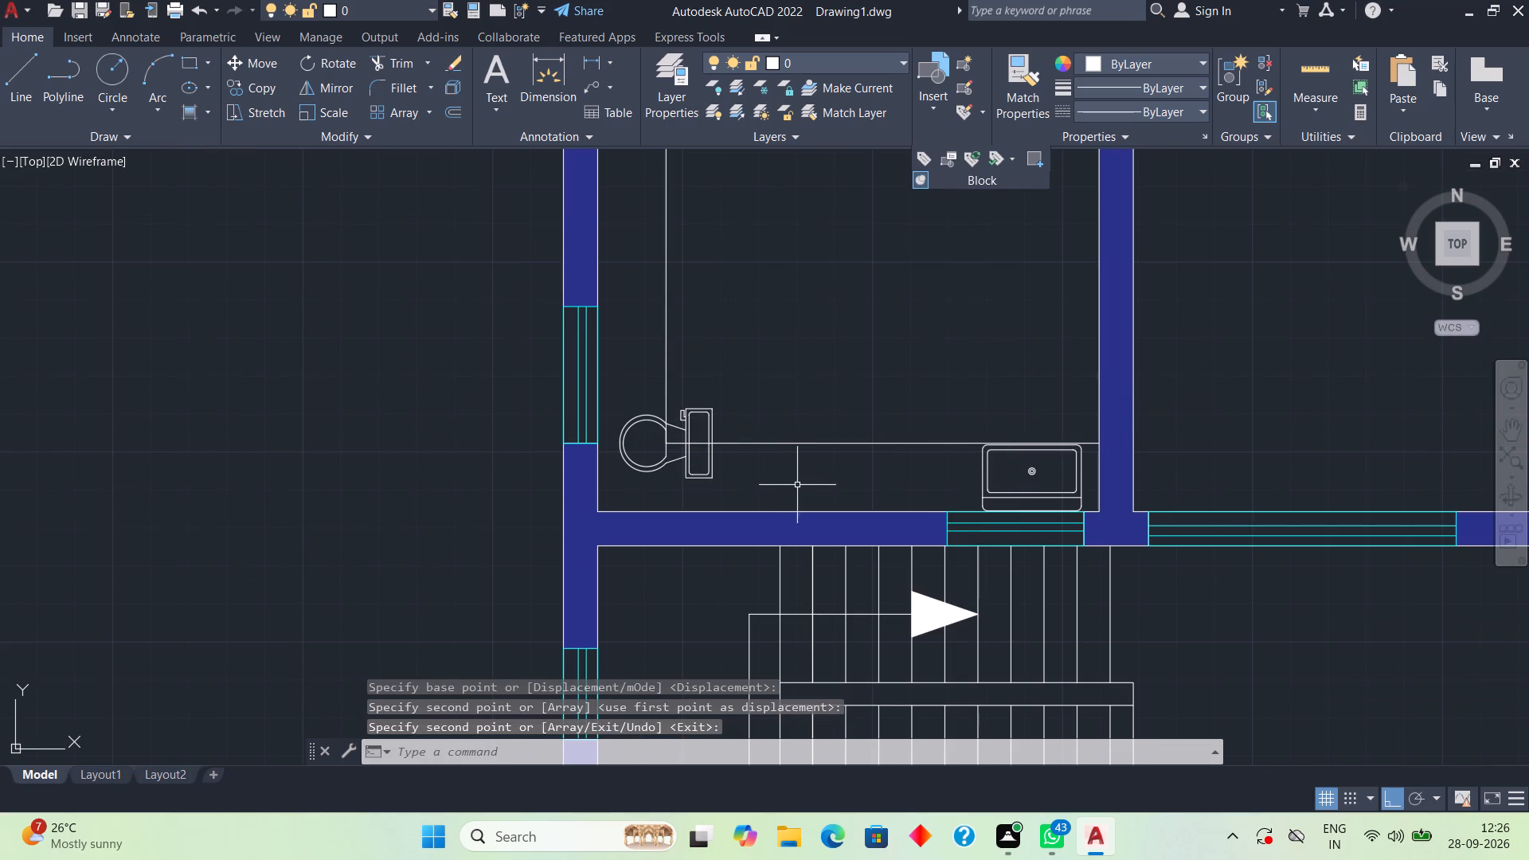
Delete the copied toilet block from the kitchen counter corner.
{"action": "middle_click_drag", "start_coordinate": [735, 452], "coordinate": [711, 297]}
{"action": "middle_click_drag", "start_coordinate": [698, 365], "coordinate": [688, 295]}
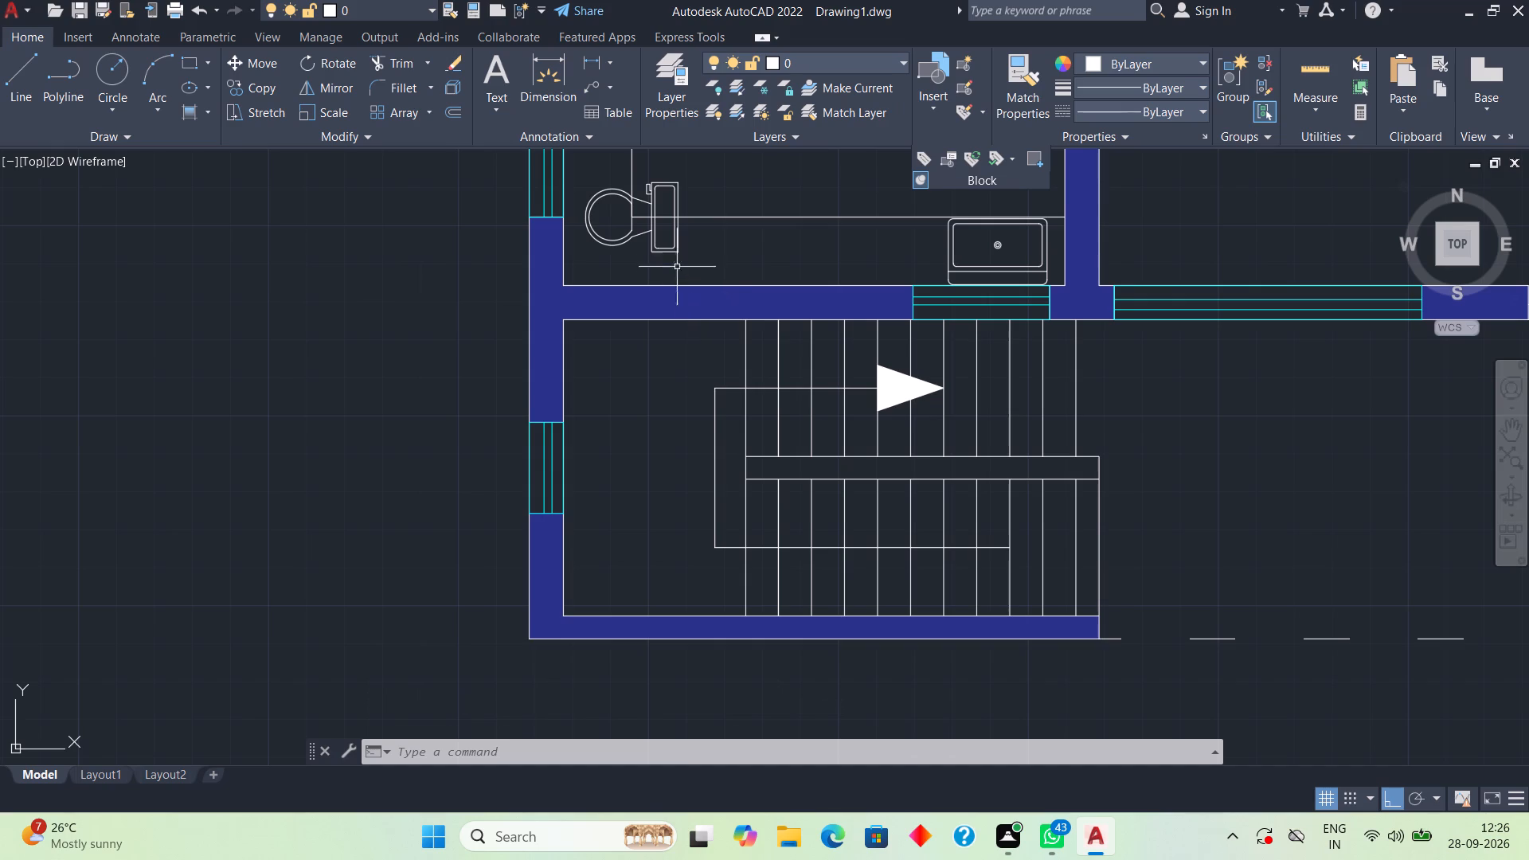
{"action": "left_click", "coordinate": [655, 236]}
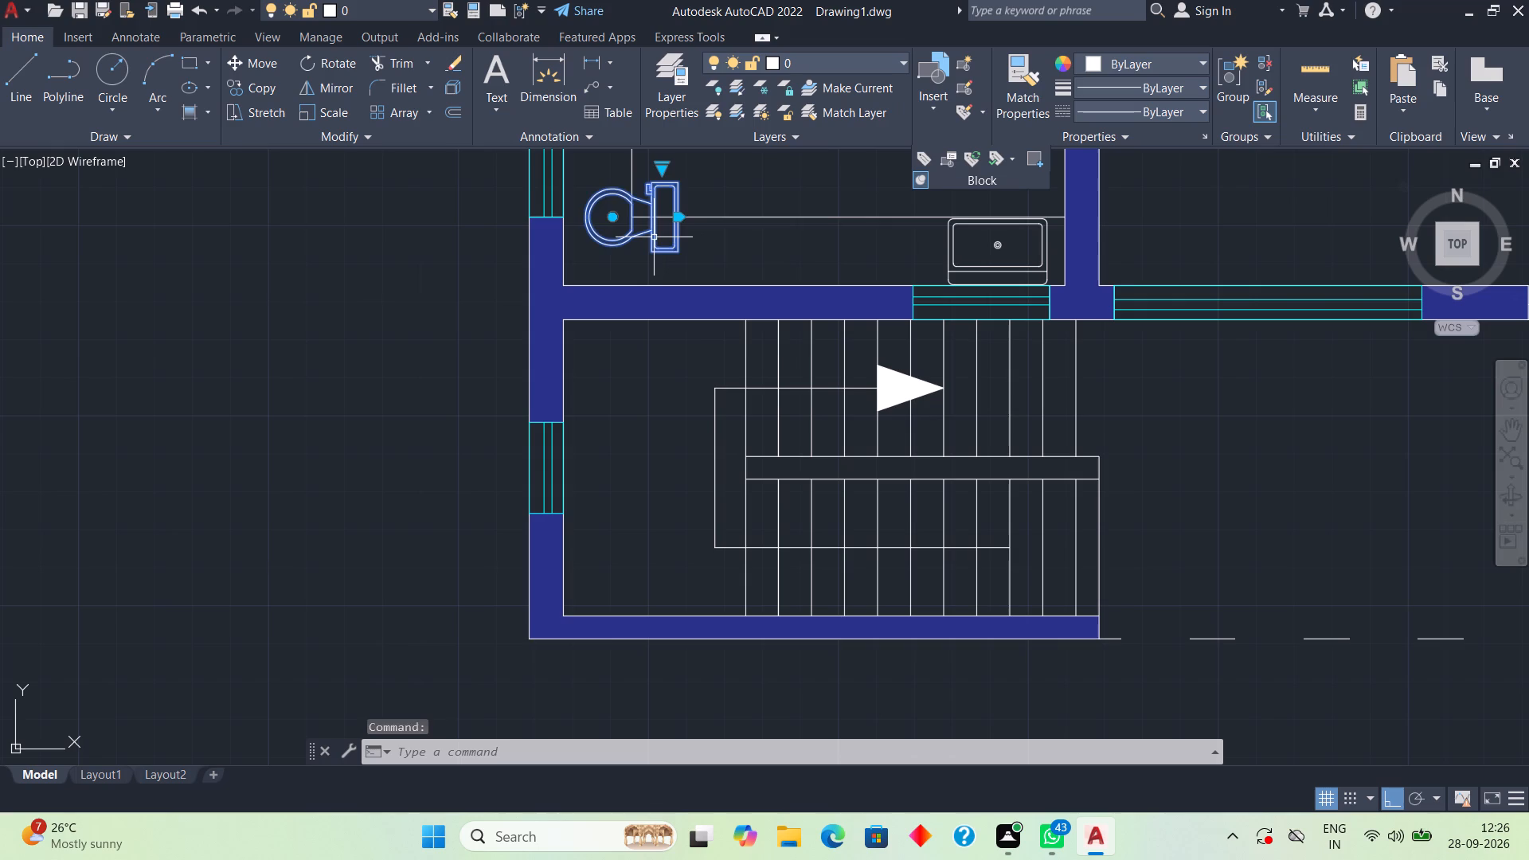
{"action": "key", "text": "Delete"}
Draw an upright rectangle about 2'-6" wide in the living room, between the sofa and the double entrance door.
{"action": "scroll", "coordinate": [654, 237], "scroll_direction": "down", "scroll_amount": 3}
{"action": "middle_click_drag", "start_coordinate": [654, 282], "coordinate": [649, 457]}
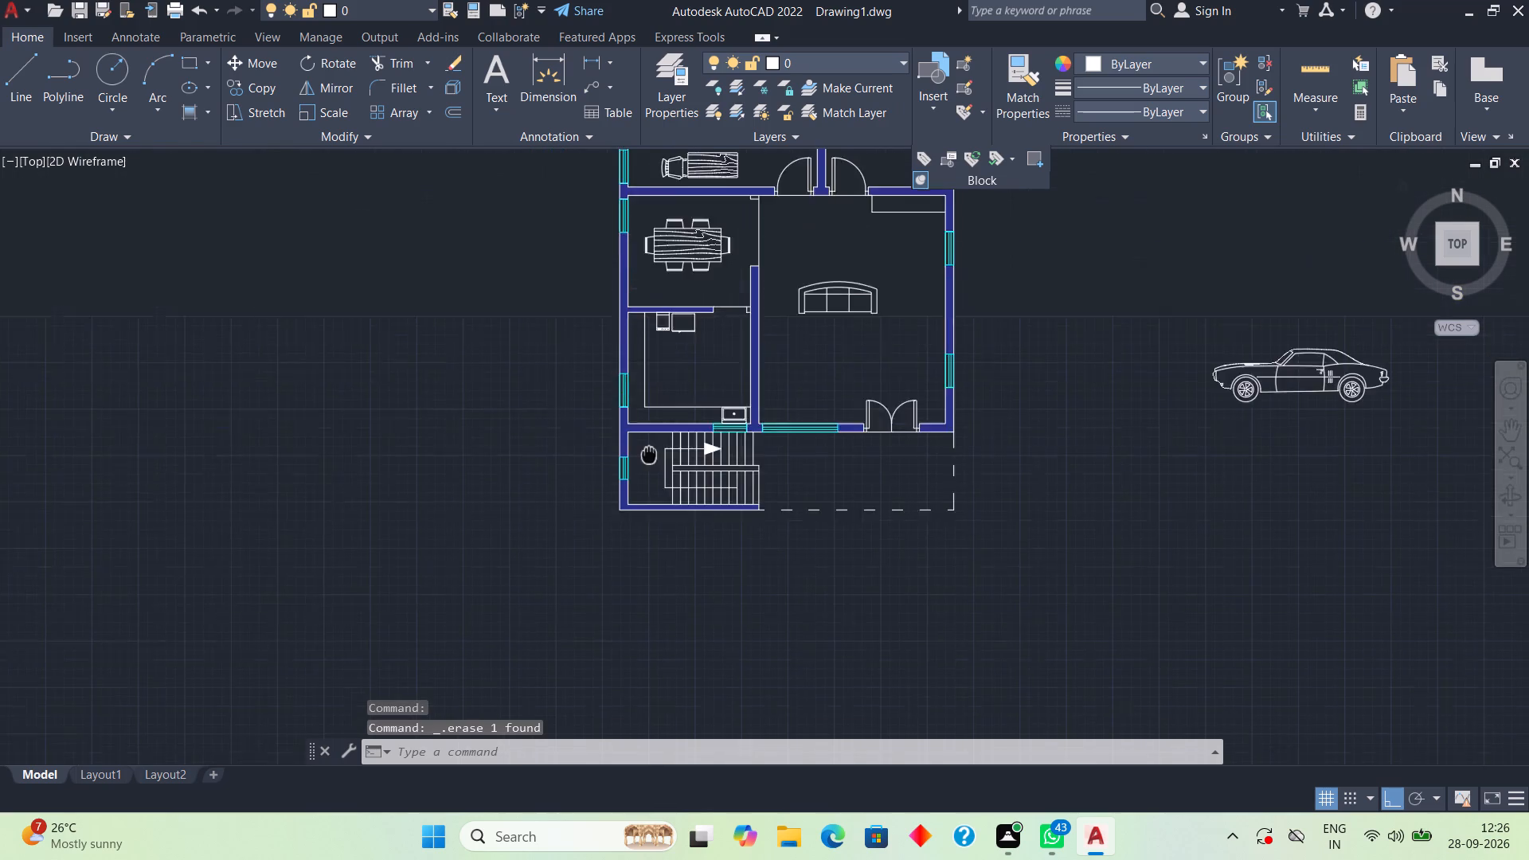
{"action": "middle_click_drag", "start_coordinate": [649, 457], "coordinate": [650, 542]}
{"action": "middle_click_drag", "start_coordinate": [684, 483], "coordinate": [663, 533]}
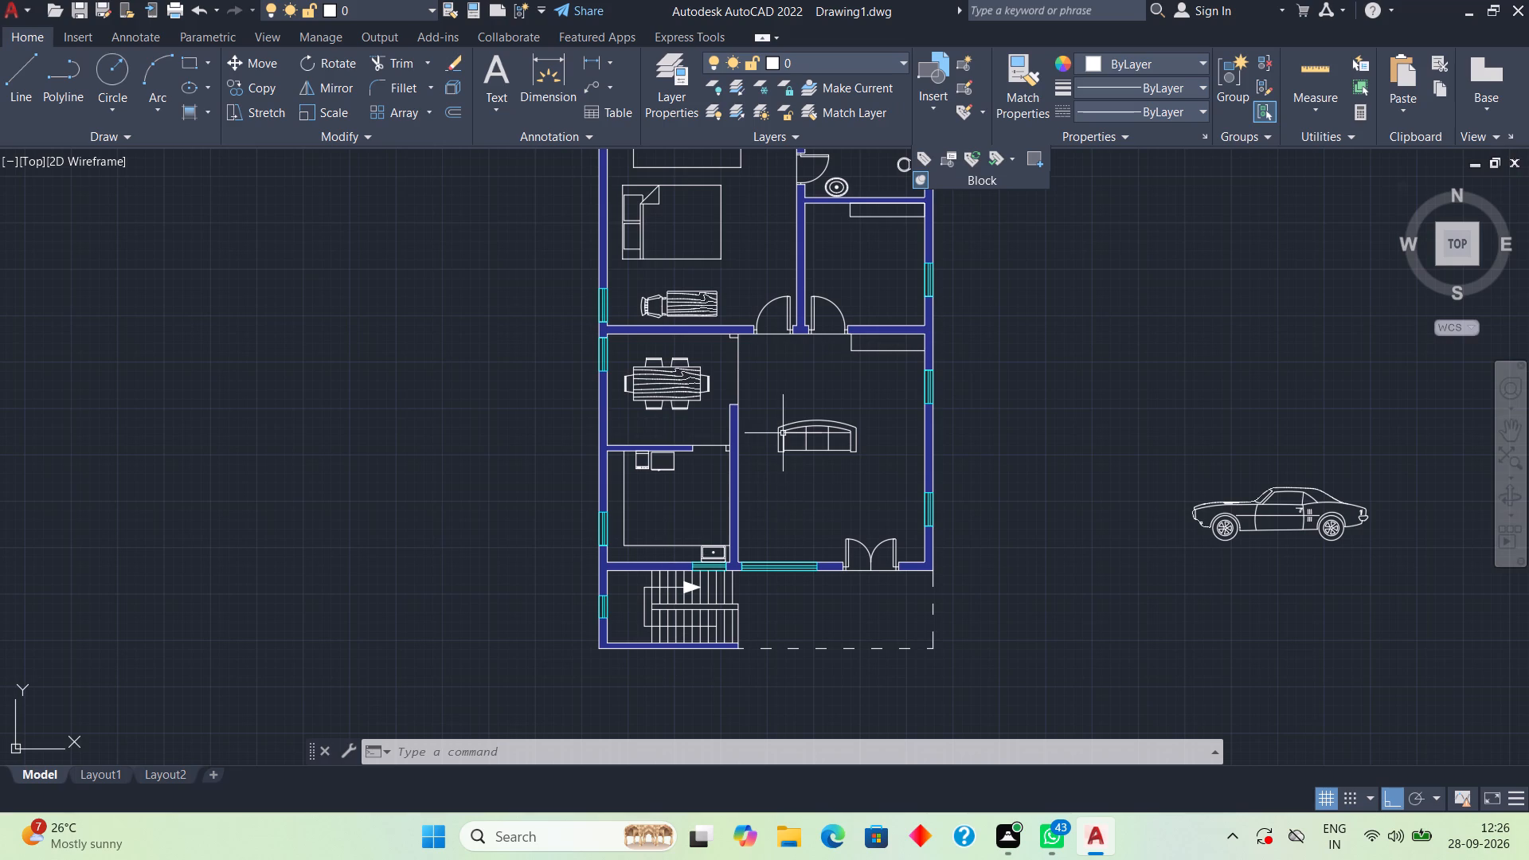
{"action": "middle_click_drag", "start_coordinate": [824, 455], "coordinate": [802, 387]}
{"action": "scroll", "coordinate": [800, 386], "scroll_direction": "up", "scroll_amount": 1}
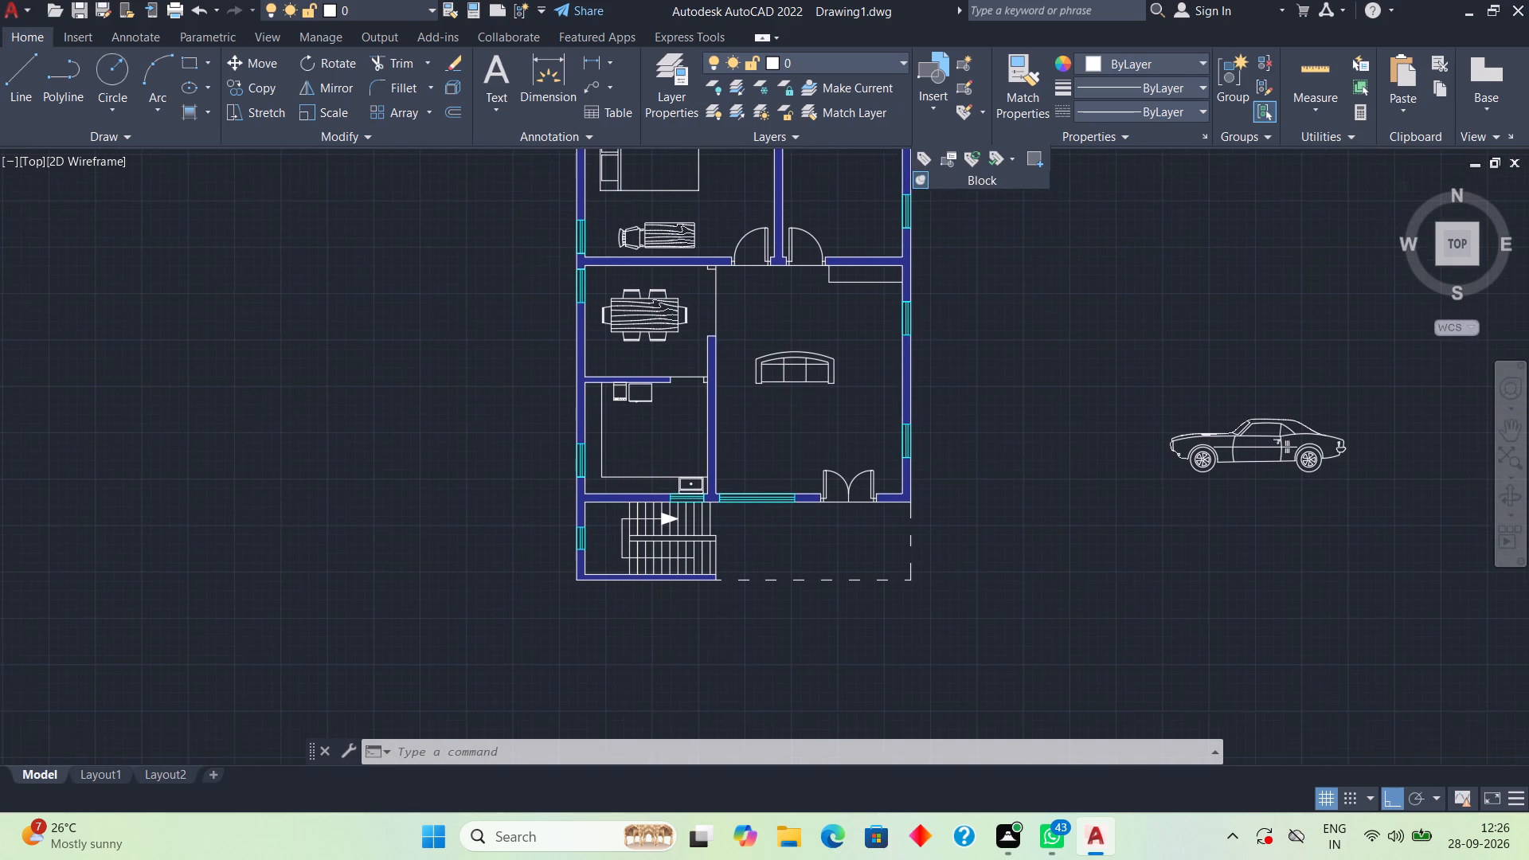
{"action": "scroll", "coordinate": [800, 386], "scroll_direction": "up", "scroll_amount": 1}
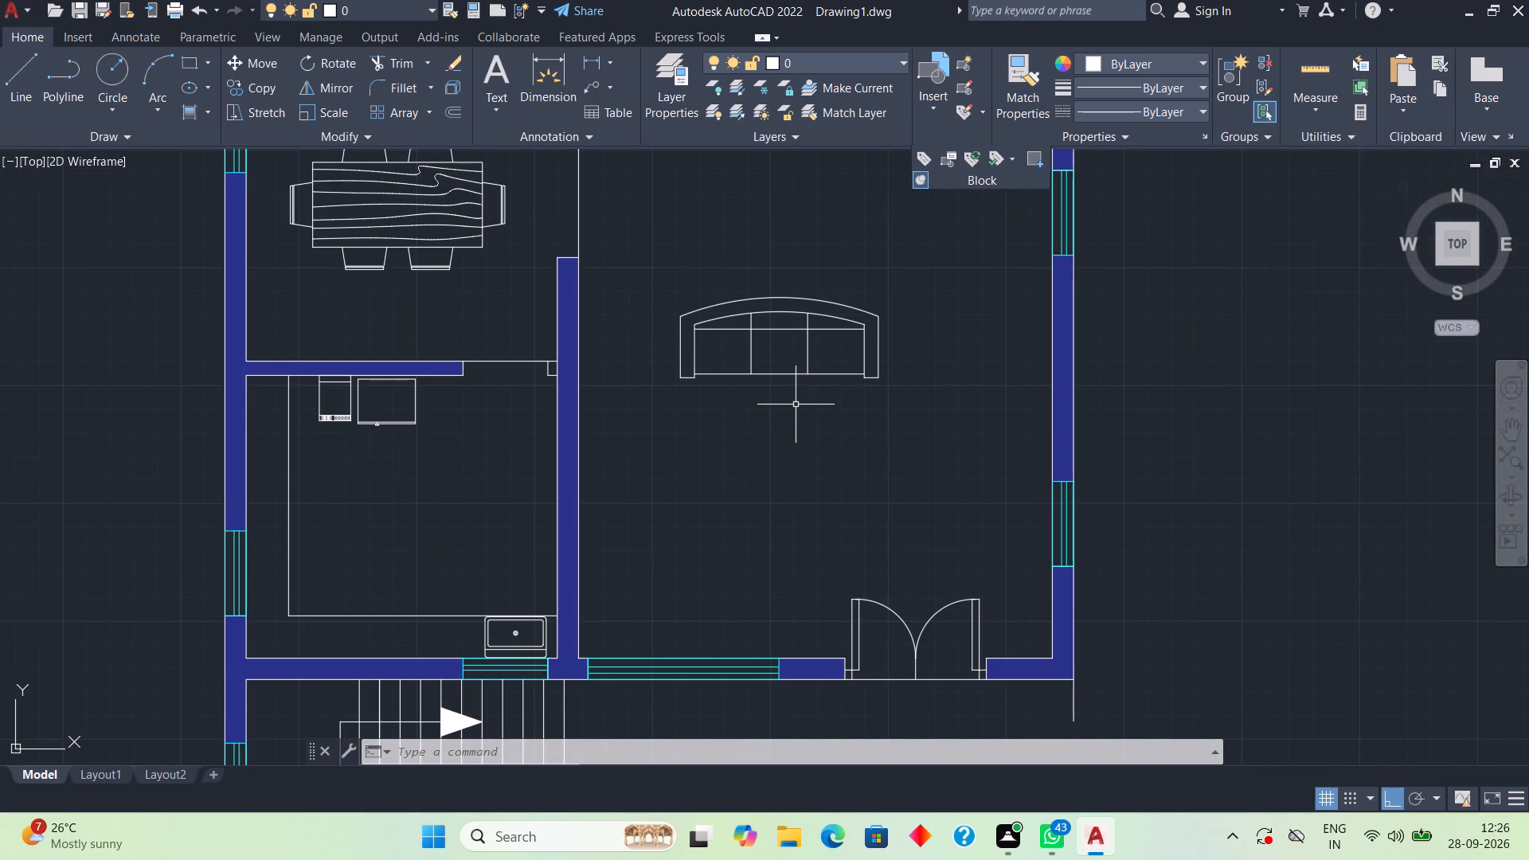
{"action": "key", "text": "r"}
{"action": "type", "text": "ec"}
{"action": "key", "text": "space"}
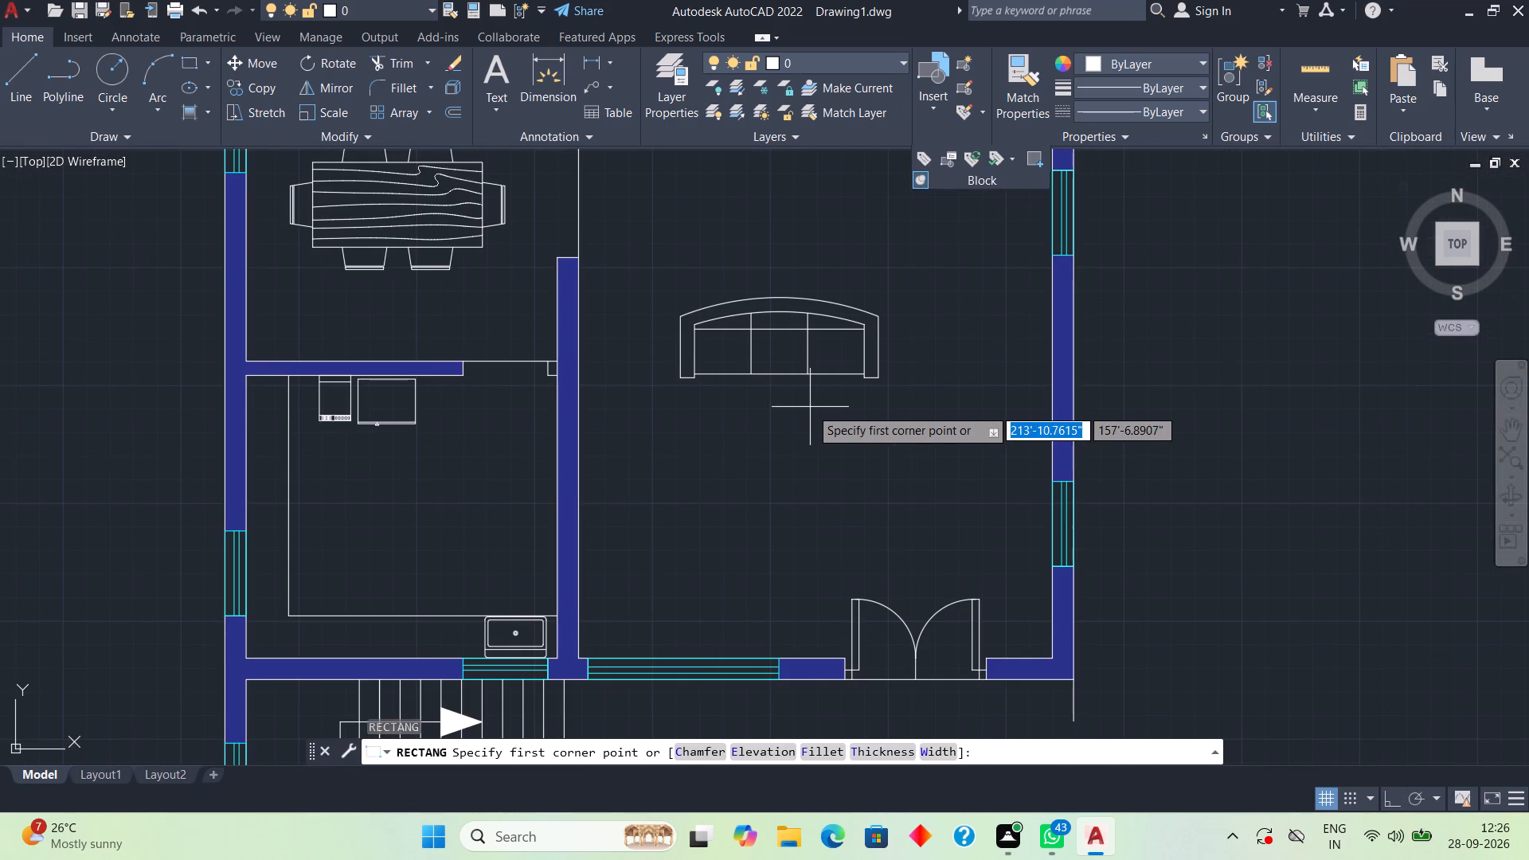
{"action": "left_click", "coordinate": [810, 408]}
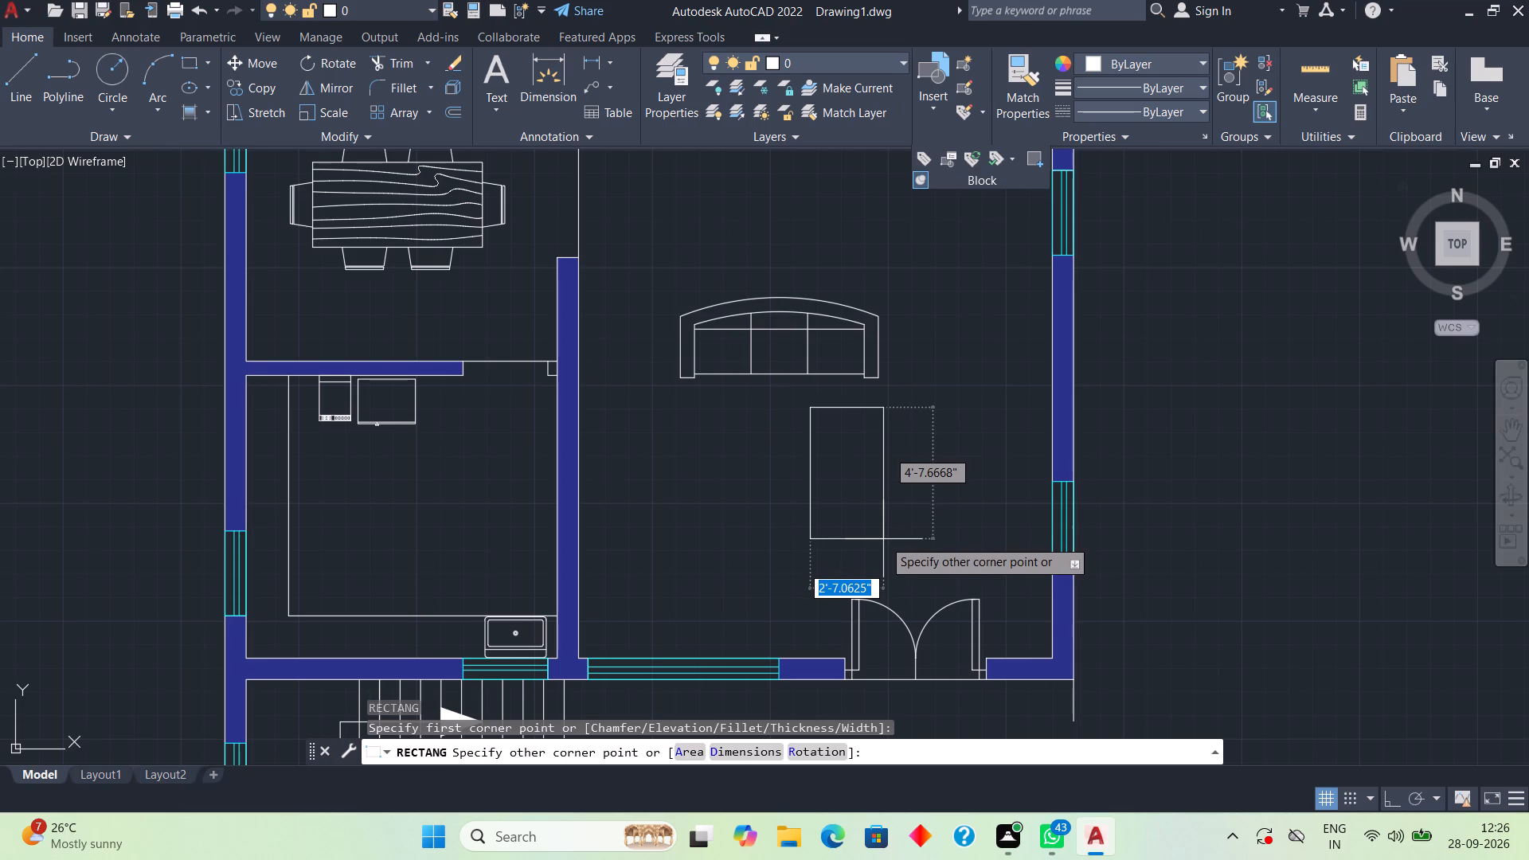
{"action": "left_click", "coordinate": [882, 525]}
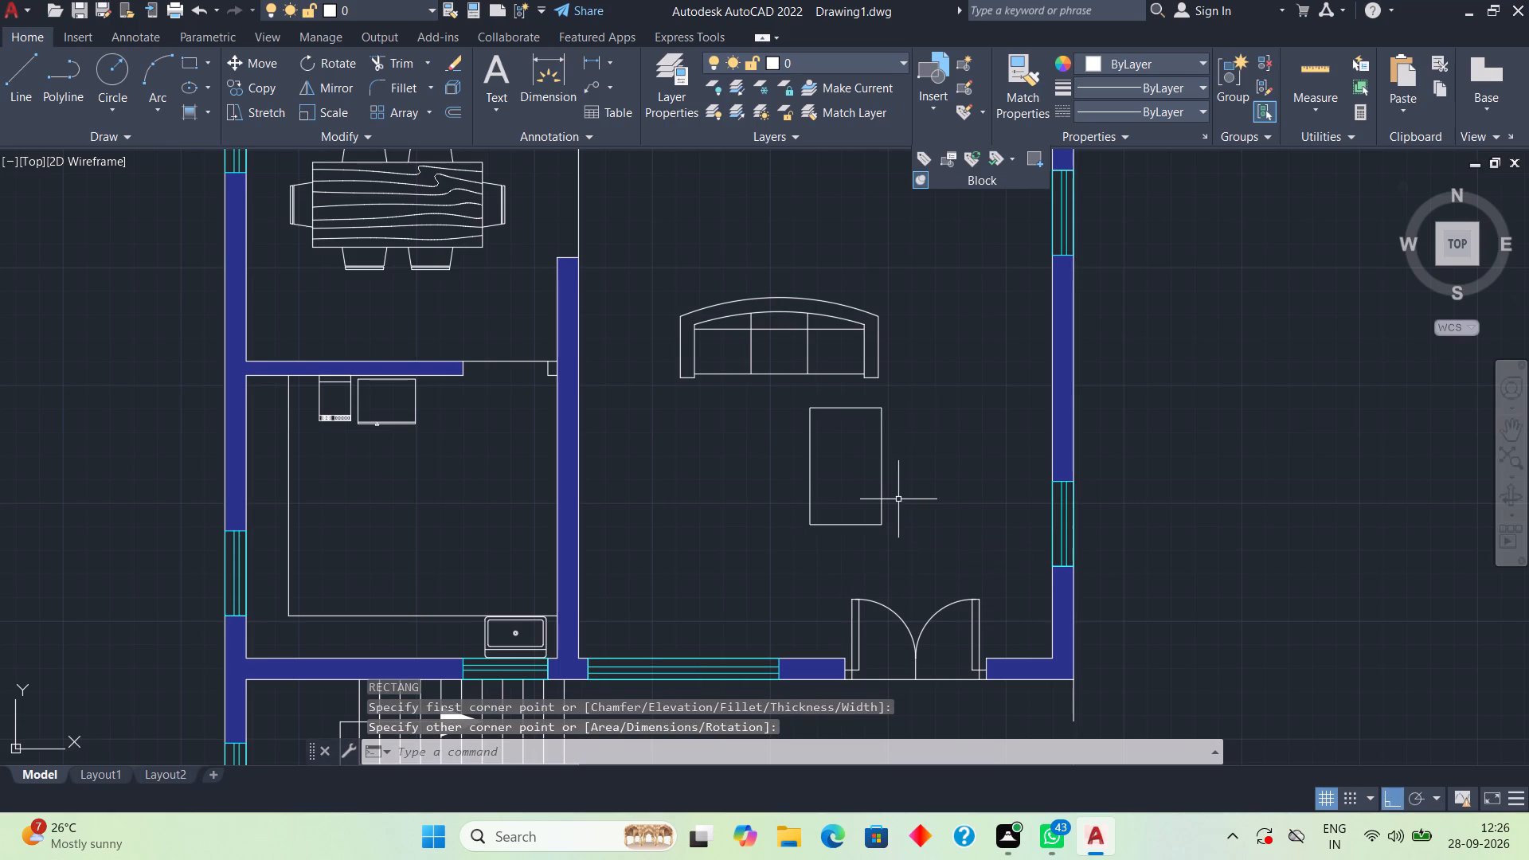
Offset the living room rectangle 1" inward to give it a double outline.
{"action": "type", "text": "o"}
{"action": "key", "text": "space"}
{"action": "key", "text": "space"}
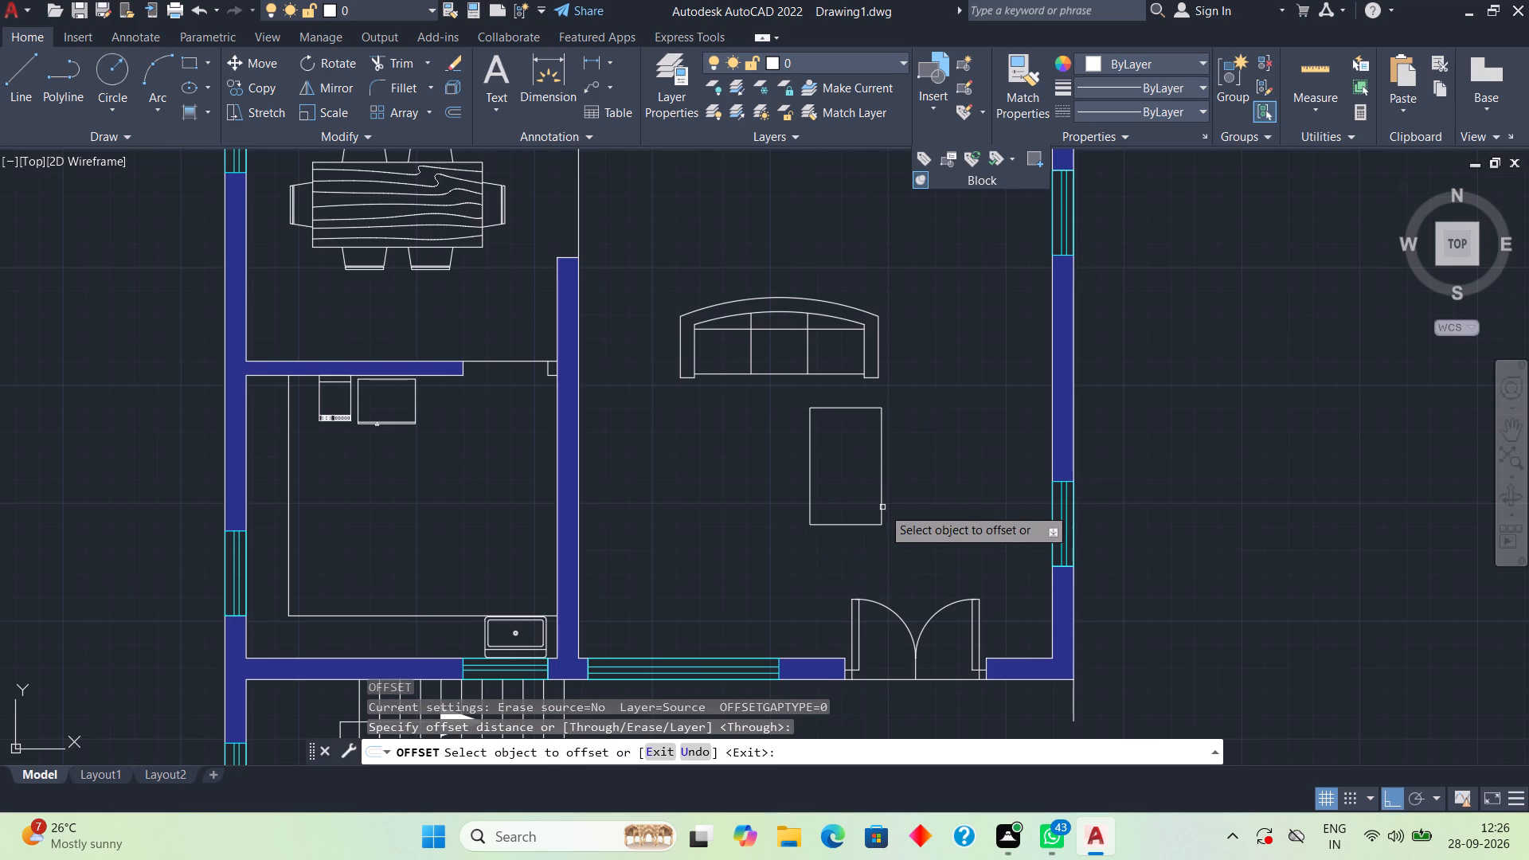
{"action": "left_click", "coordinate": [882, 507]}
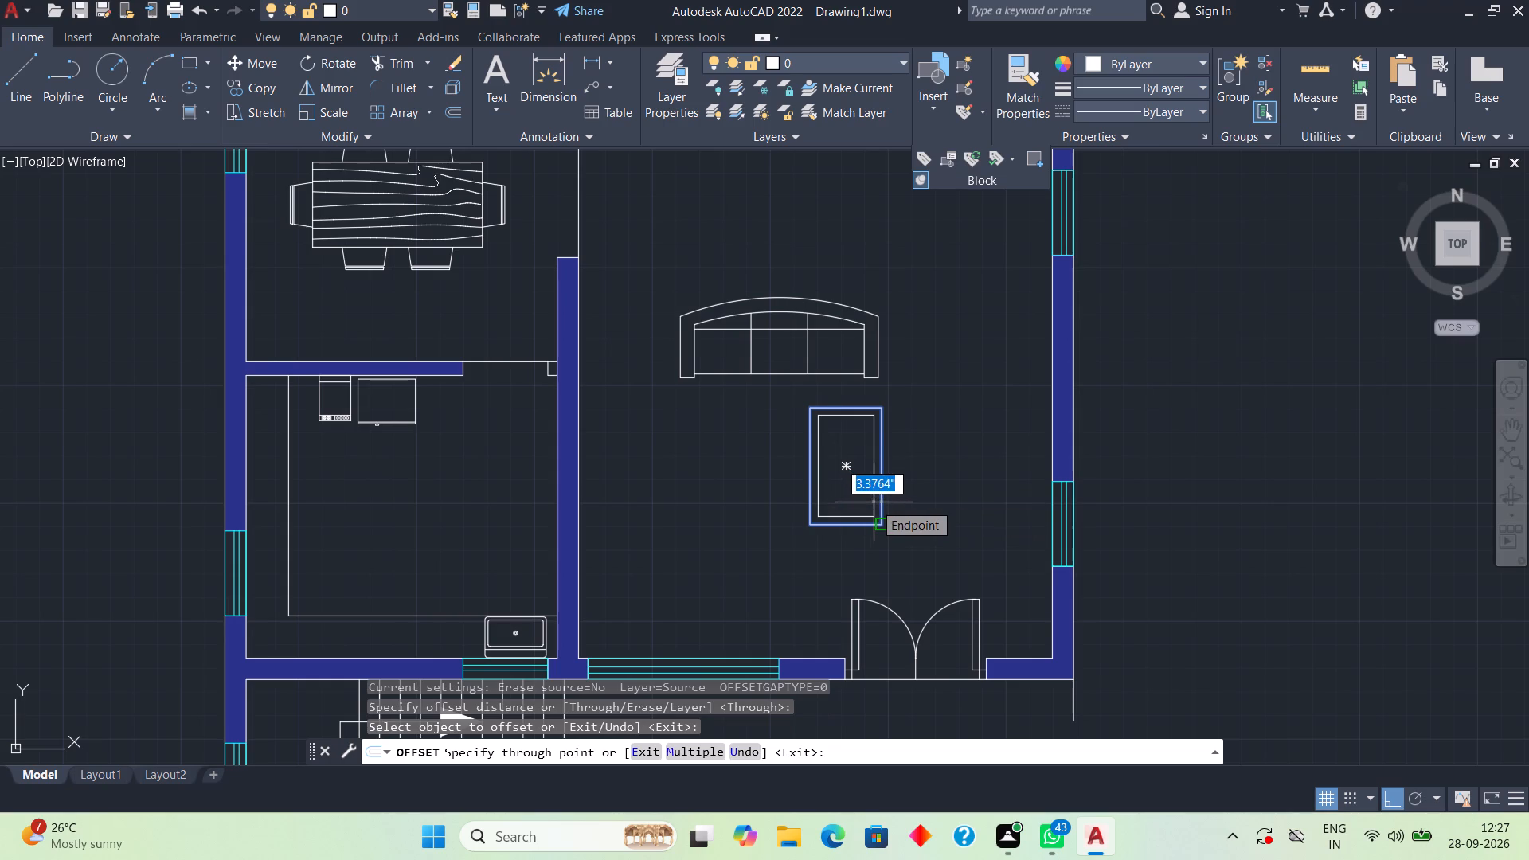
{"action": "type", "text": "1\""}
{"action": "key", "text": "Return"}
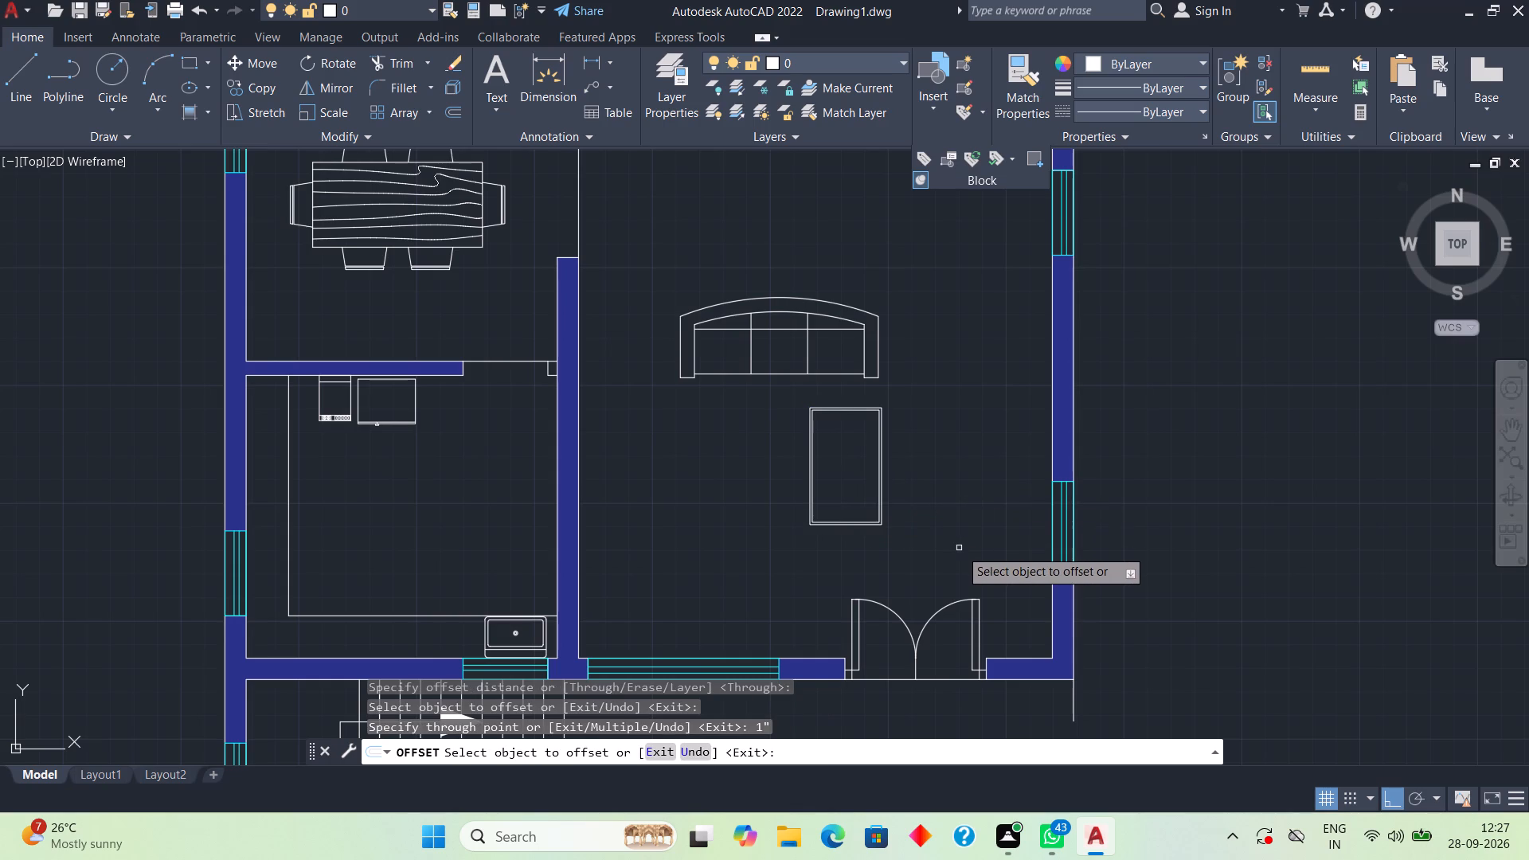
{"action": "key", "text": "space"}
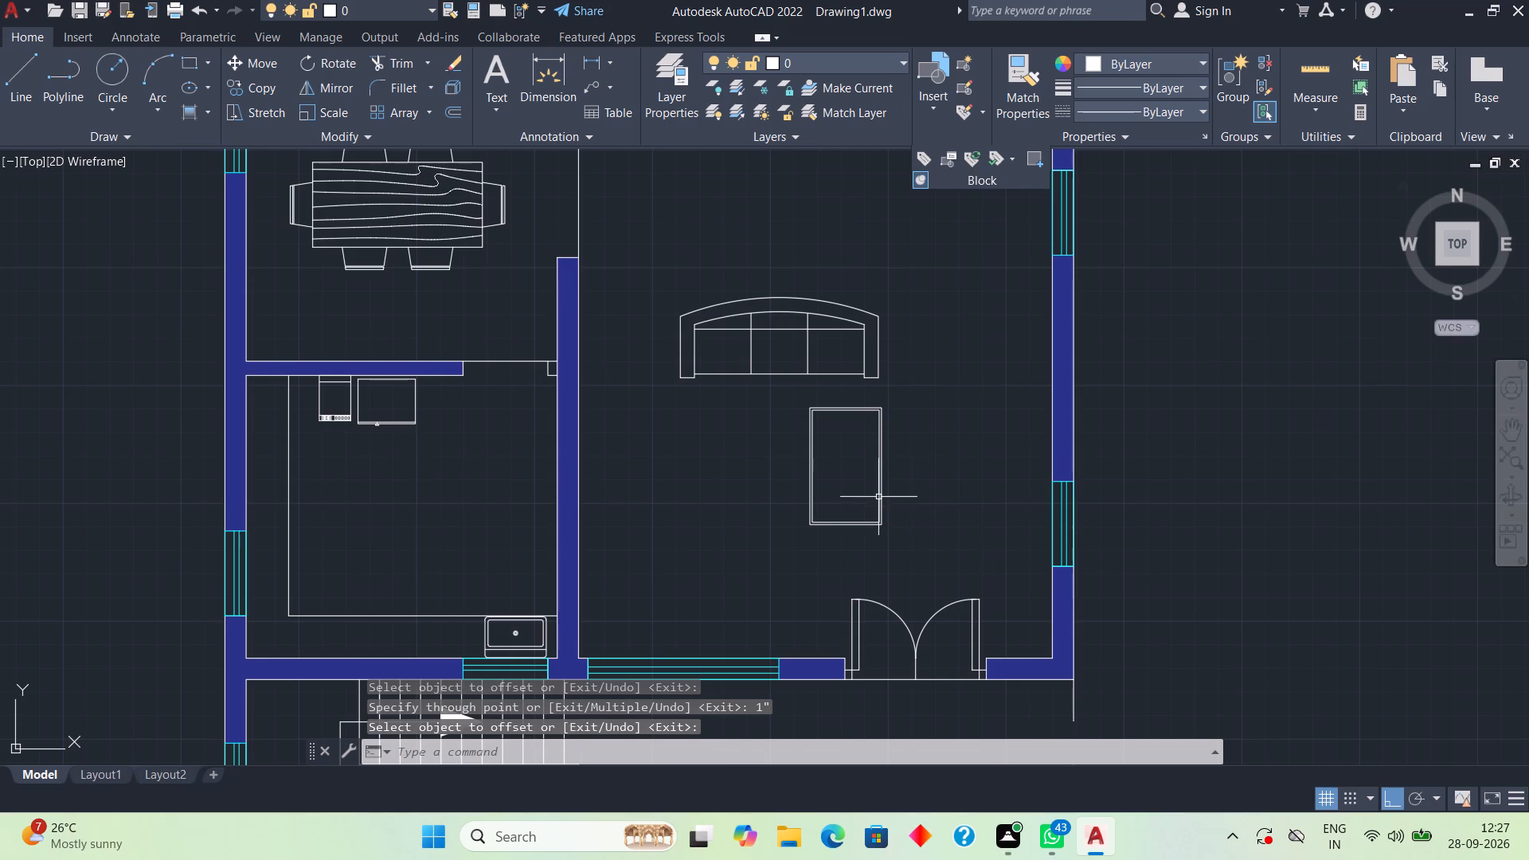
Move both nested rectangles about 2'-9" horizontally towards the living room's outer side wall.
{"action": "left_click", "coordinate": [878, 491]}
{"action": "scroll", "coordinate": [888, 495], "scroll_direction": "up", "scroll_amount": 4}
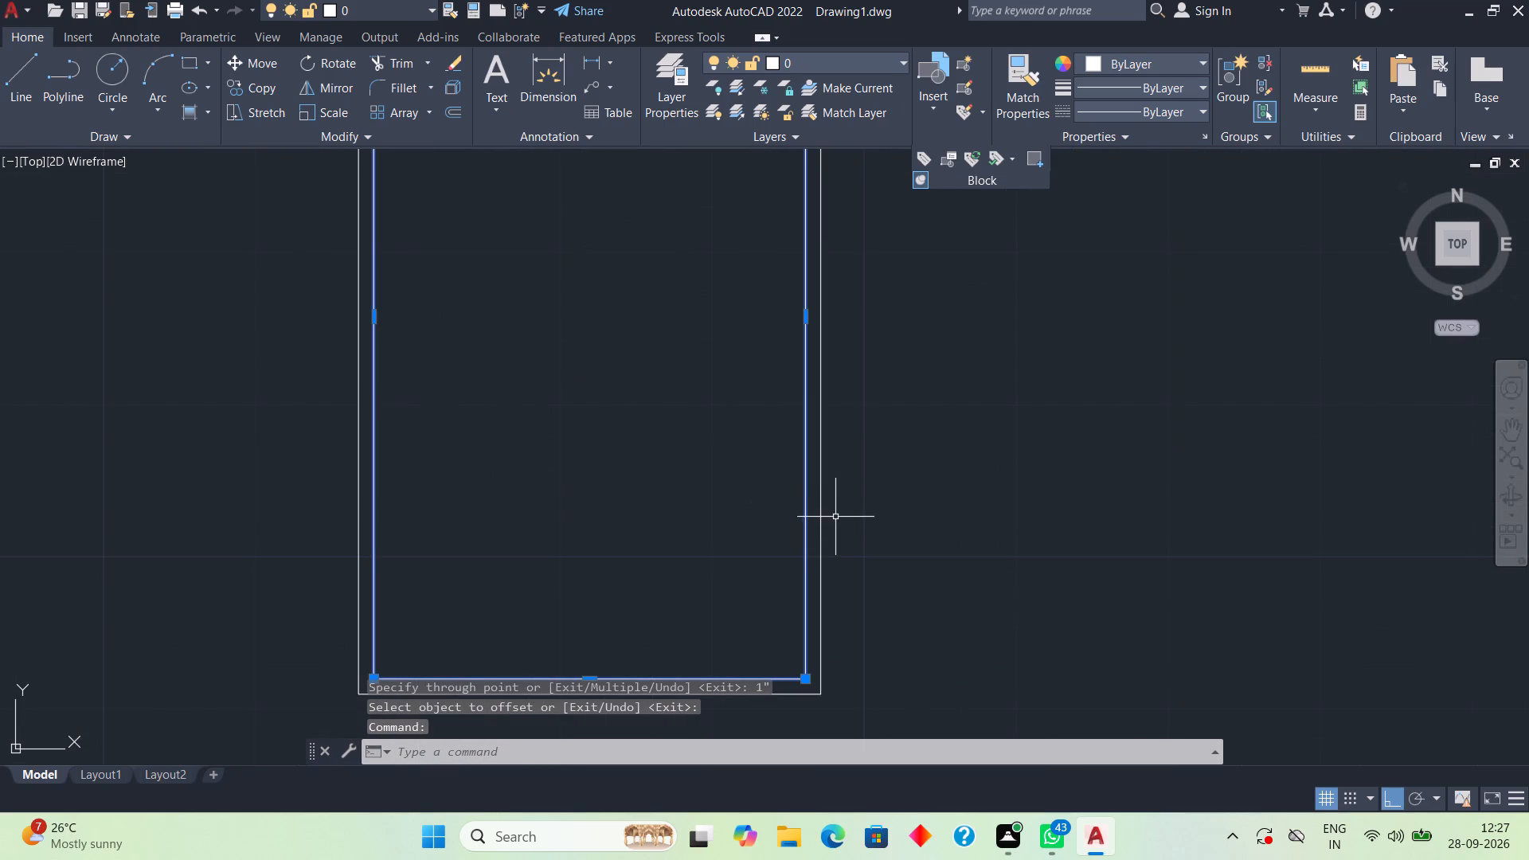
{"action": "left_click", "coordinate": [821, 553]}
{"action": "type", "text": "m"}
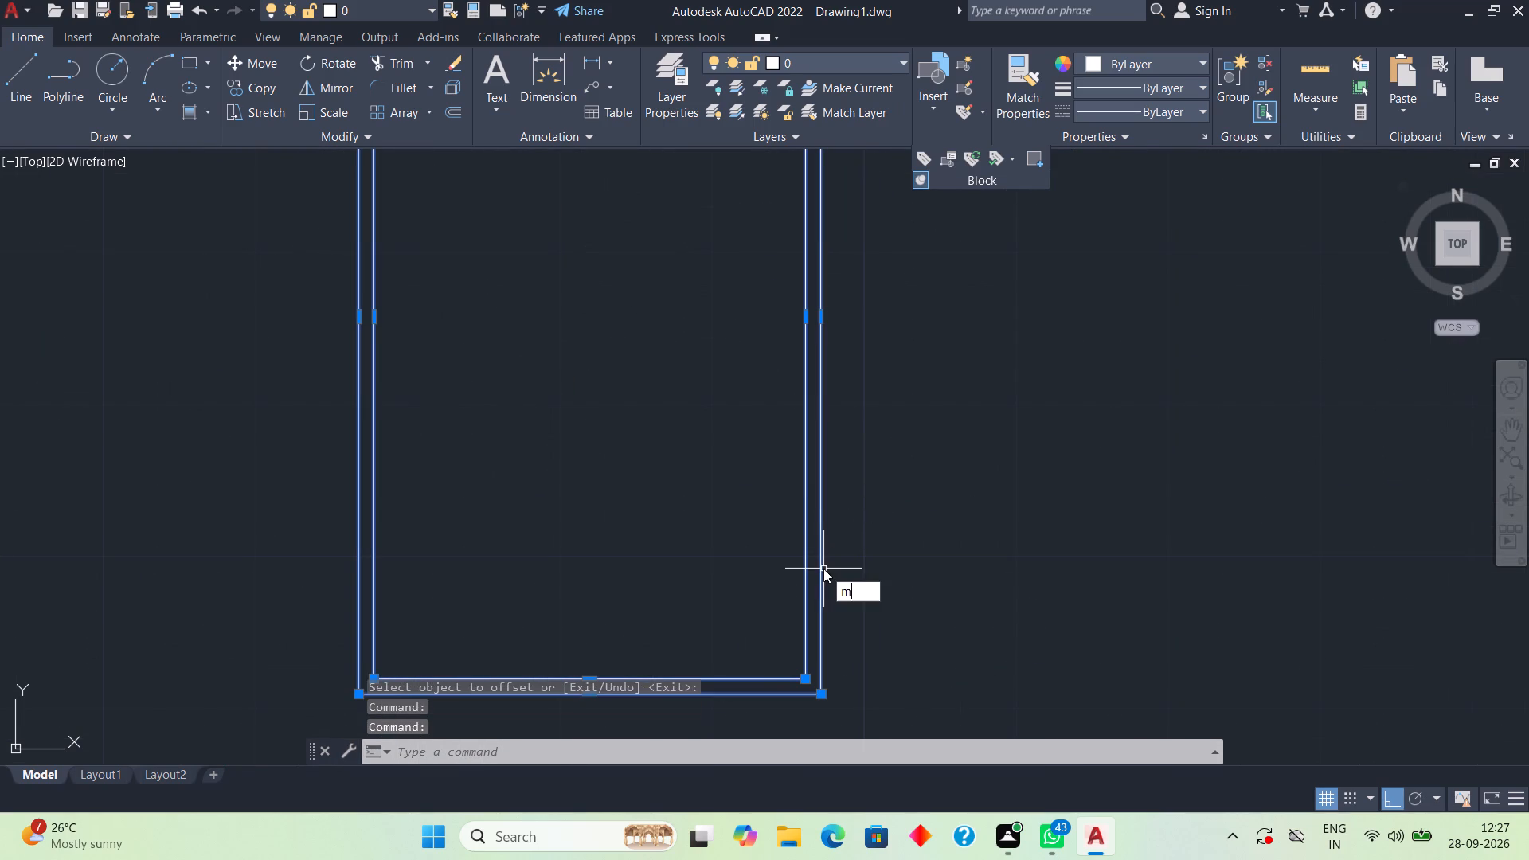
{"action": "key", "text": "space"}
{"action": "left_click", "coordinate": [819, 585]}
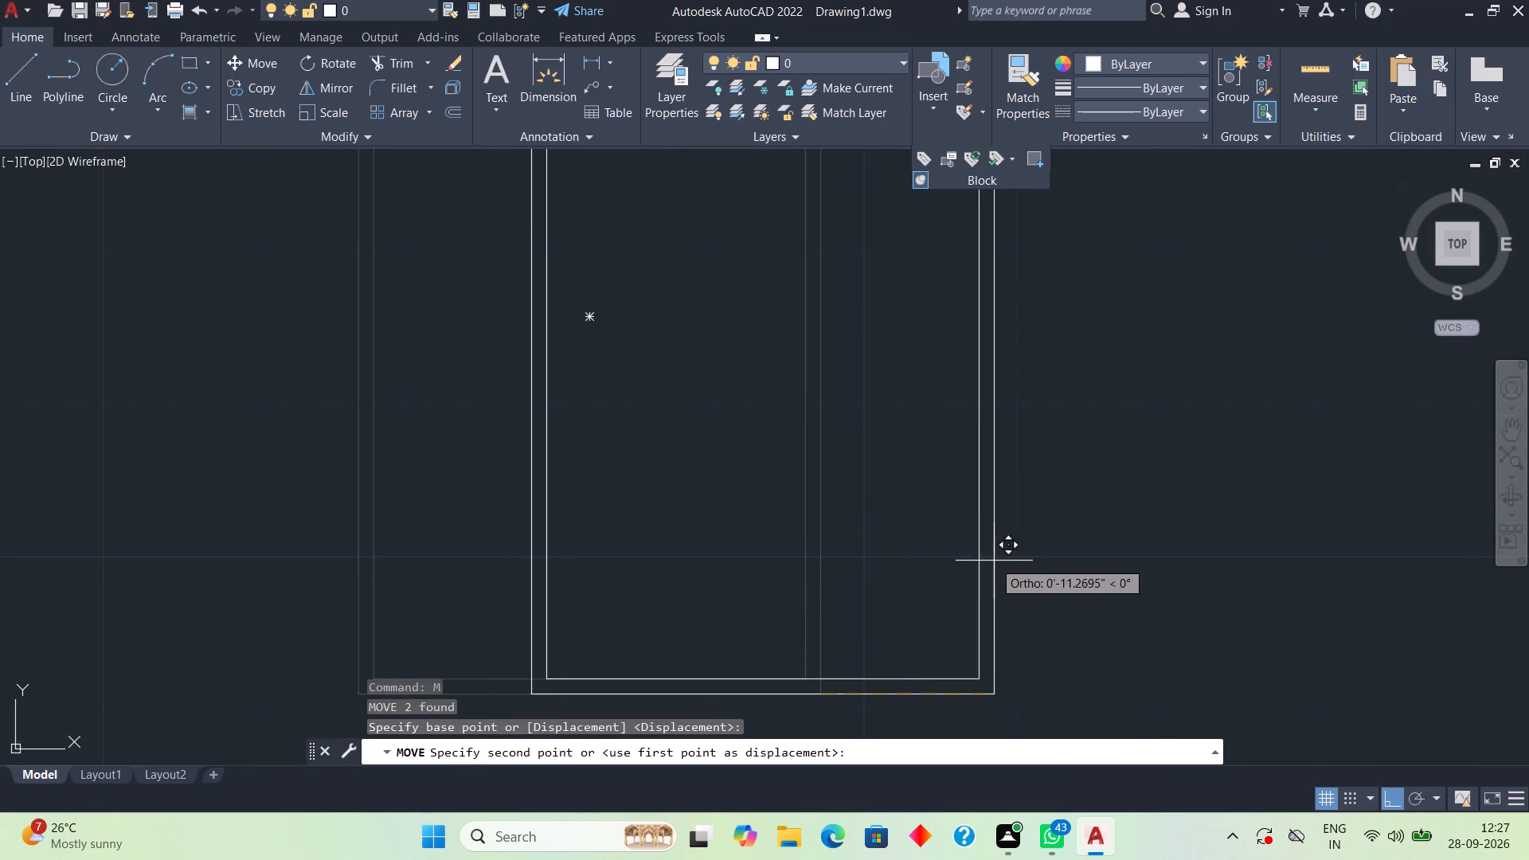
{"action": "scroll", "coordinate": [1178, 555], "scroll_direction": "down", "scroll_amount": 3}
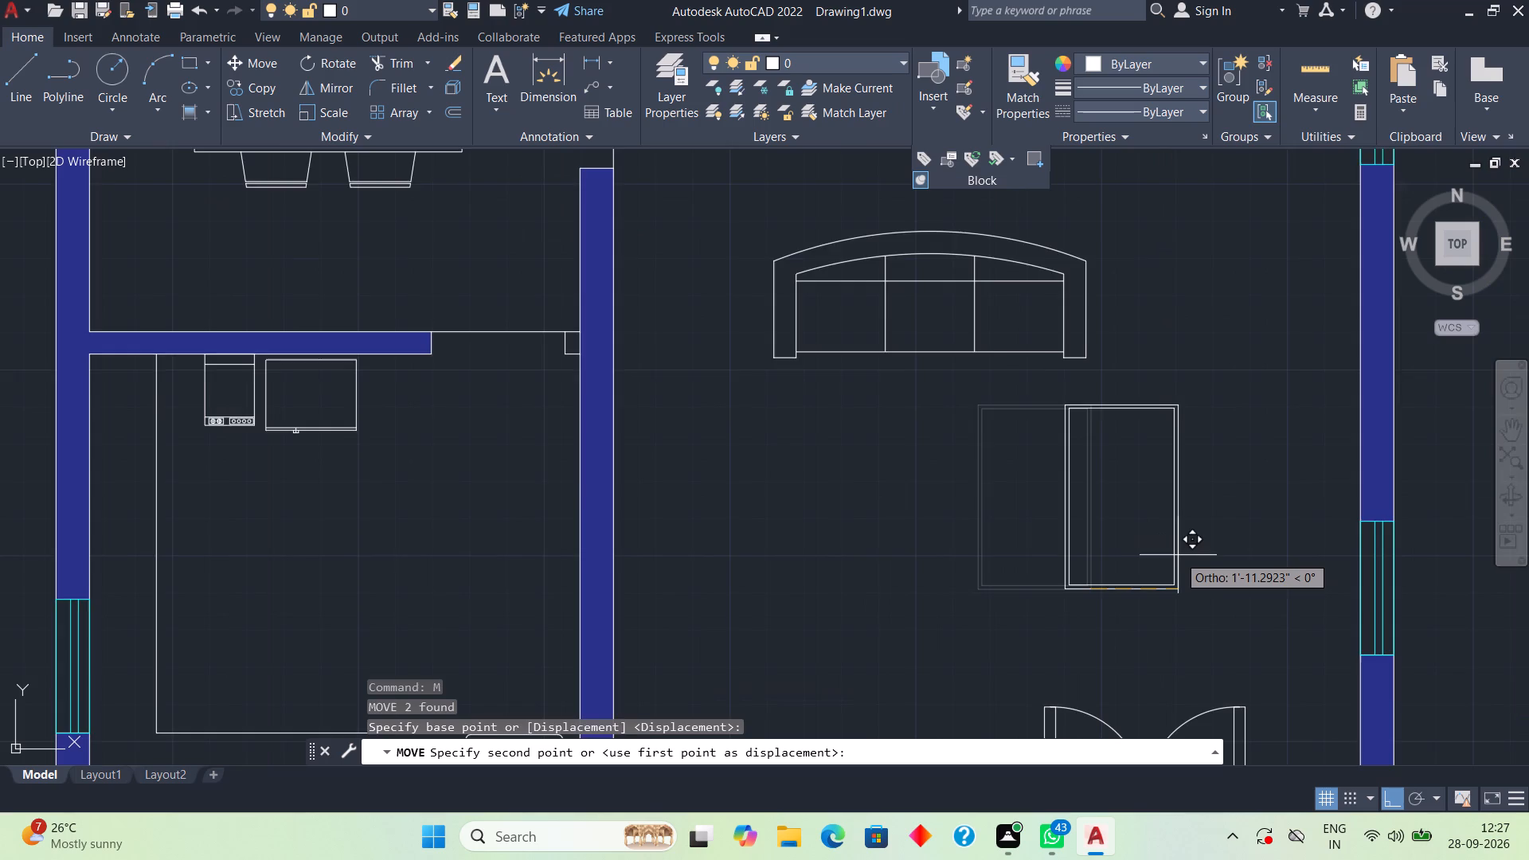
{"action": "scroll", "coordinate": [1178, 555], "scroll_direction": "down", "scroll_amount": 1}
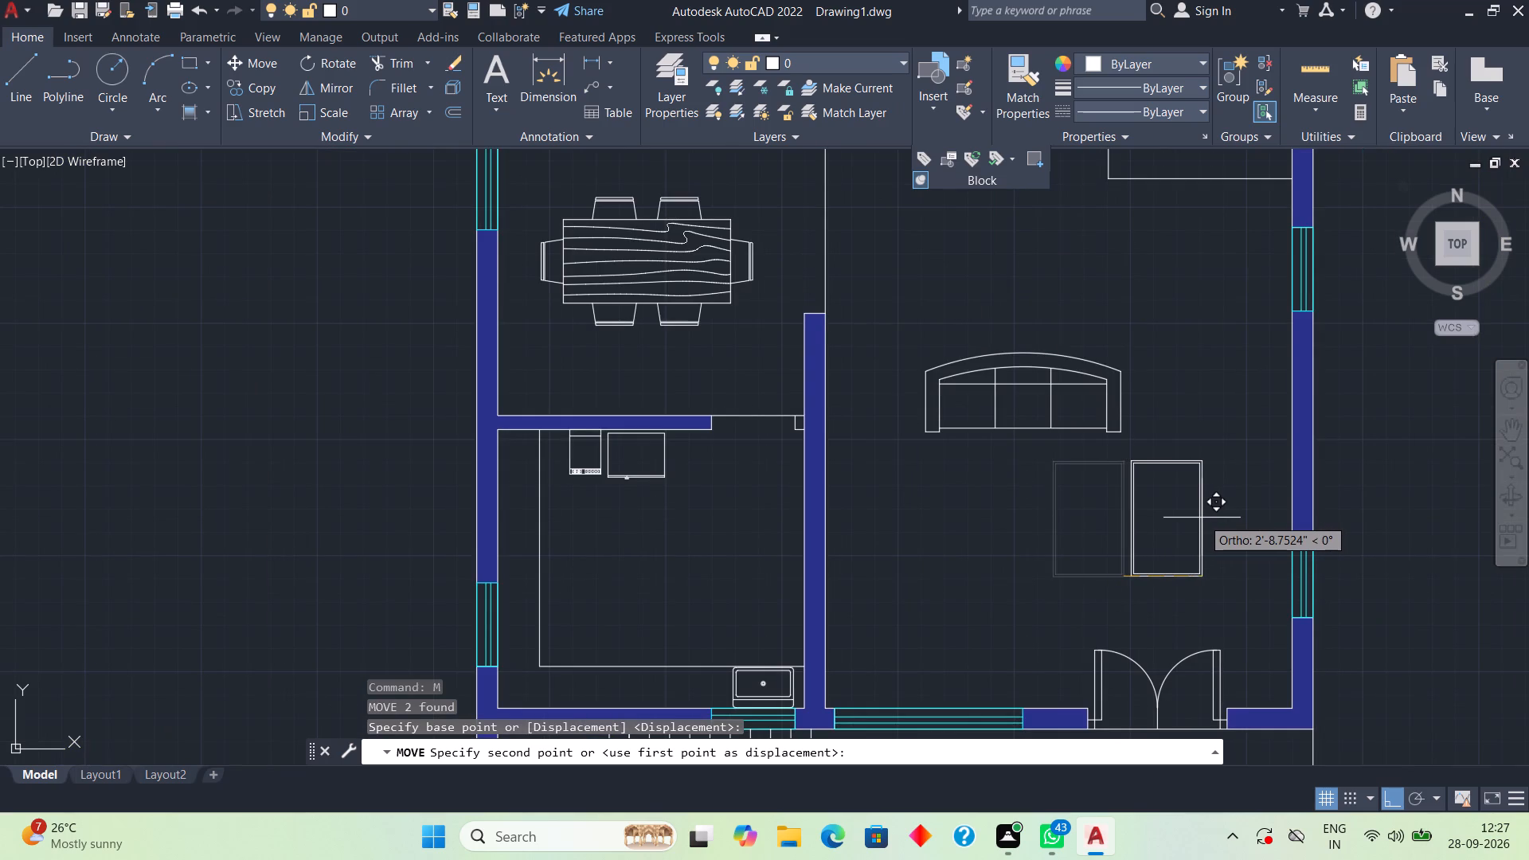
{"action": "left_click", "coordinate": [1202, 518]}
Move both nested rectangles straight up beside the sofa, with their top edge roughly level with the sofa's front edge.
{"action": "left_click", "coordinate": [1184, 463]}
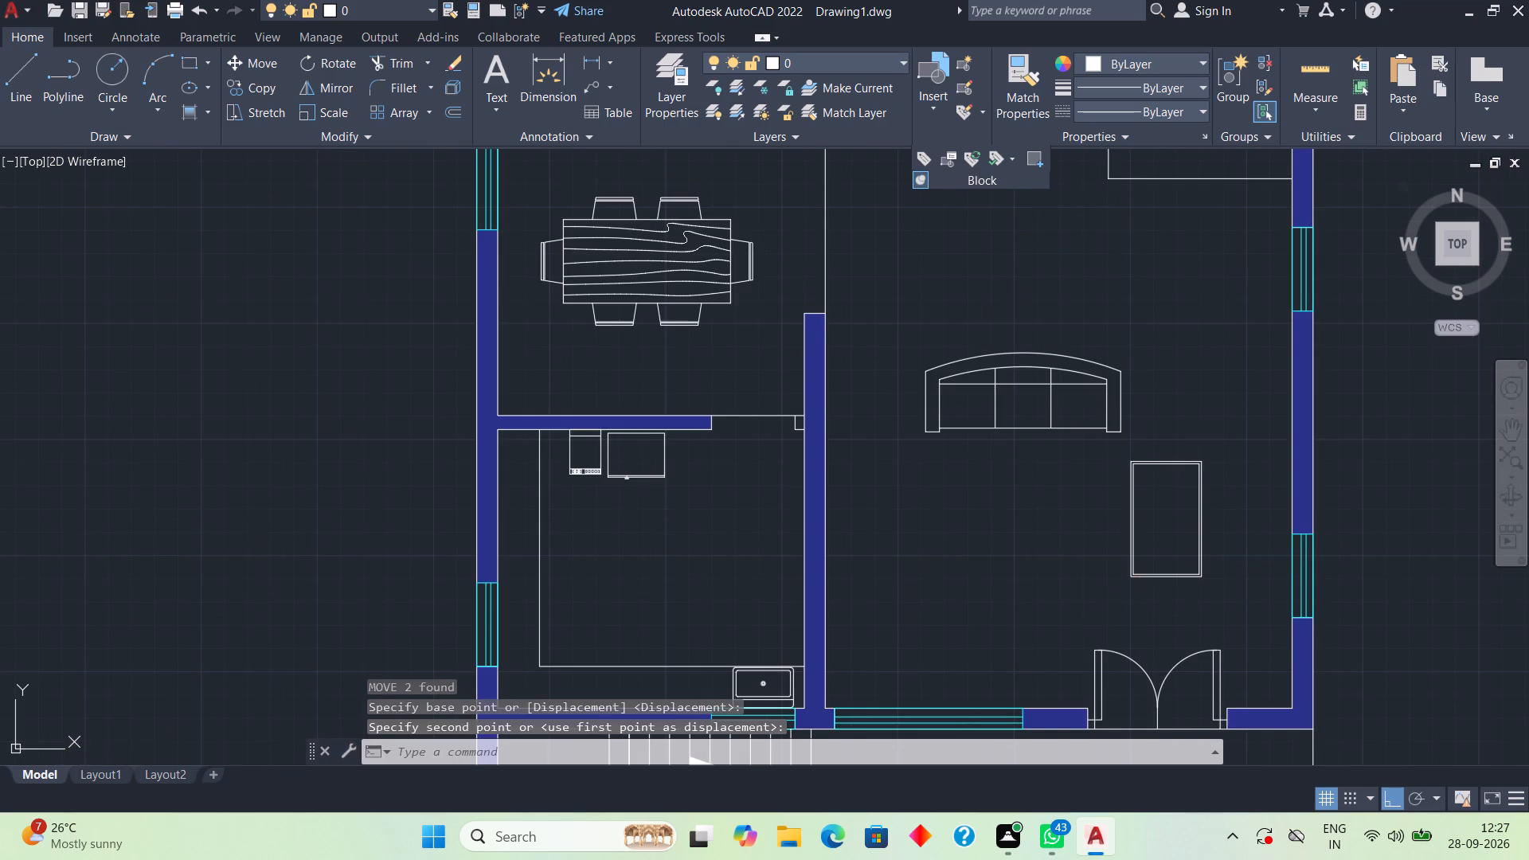
{"action": "scroll", "coordinate": [1177, 464], "scroll_direction": "up", "scroll_amount": 2}
{"action": "left_click", "coordinate": [1175, 462]}
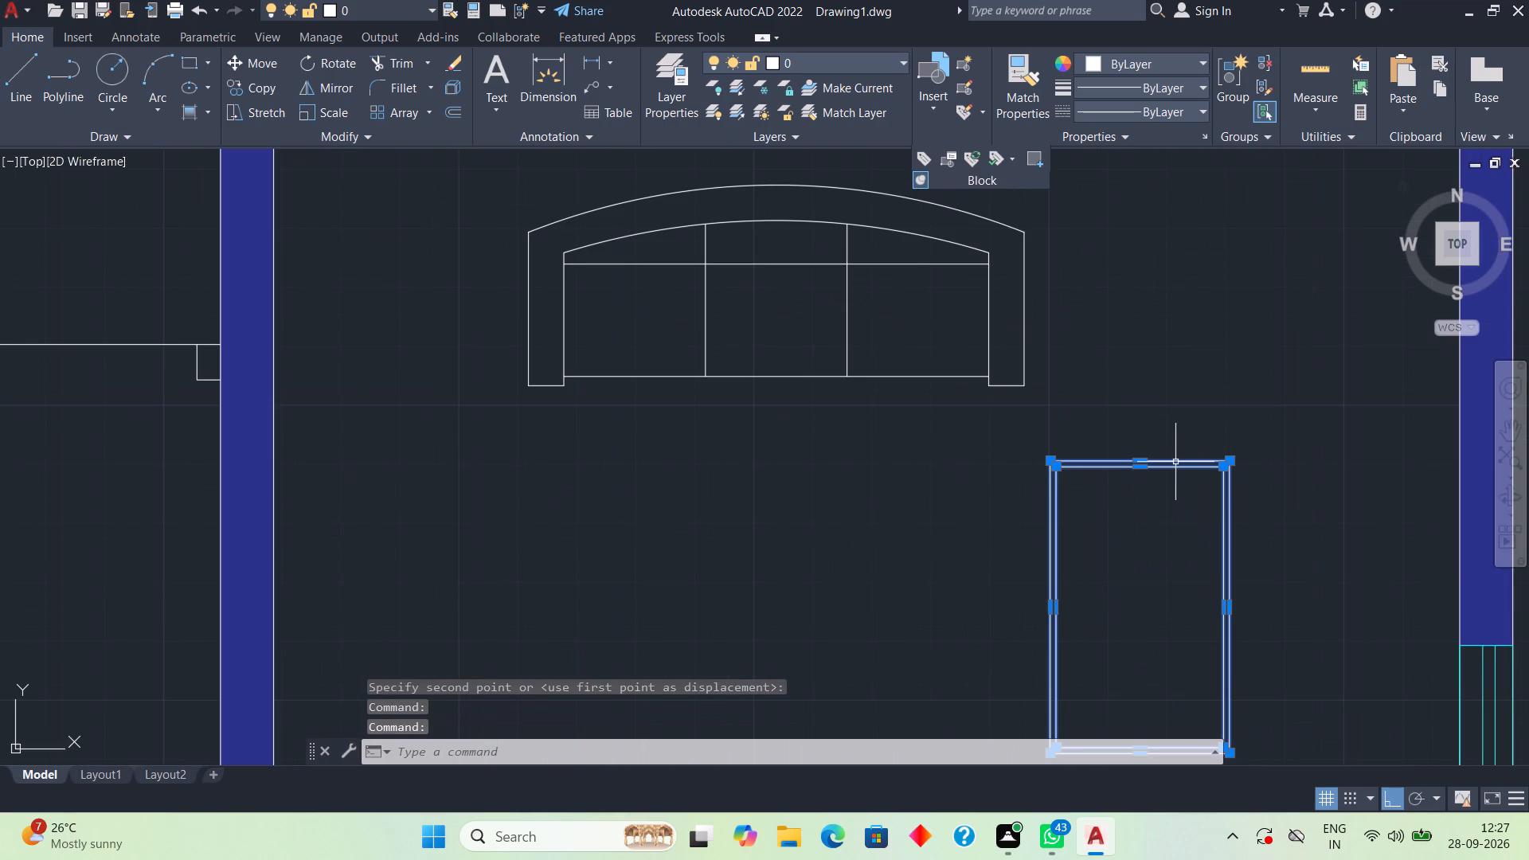
{"action": "type", "text": "m"}
{"action": "key", "text": "space"}
{"action": "left_click", "coordinate": [1175, 462]}
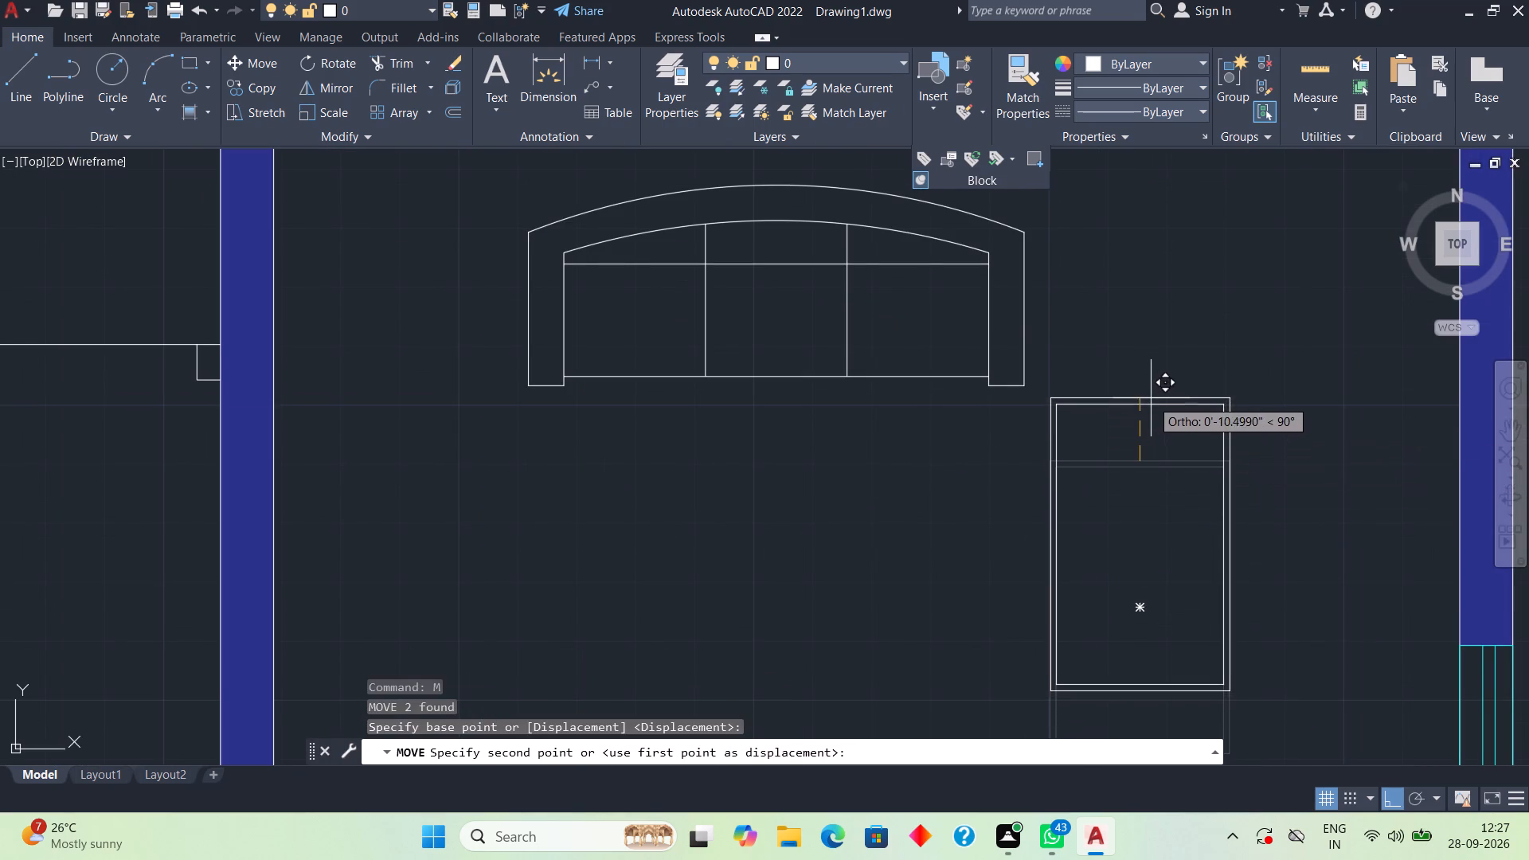
{"action": "left_click", "coordinate": [1150, 364]}
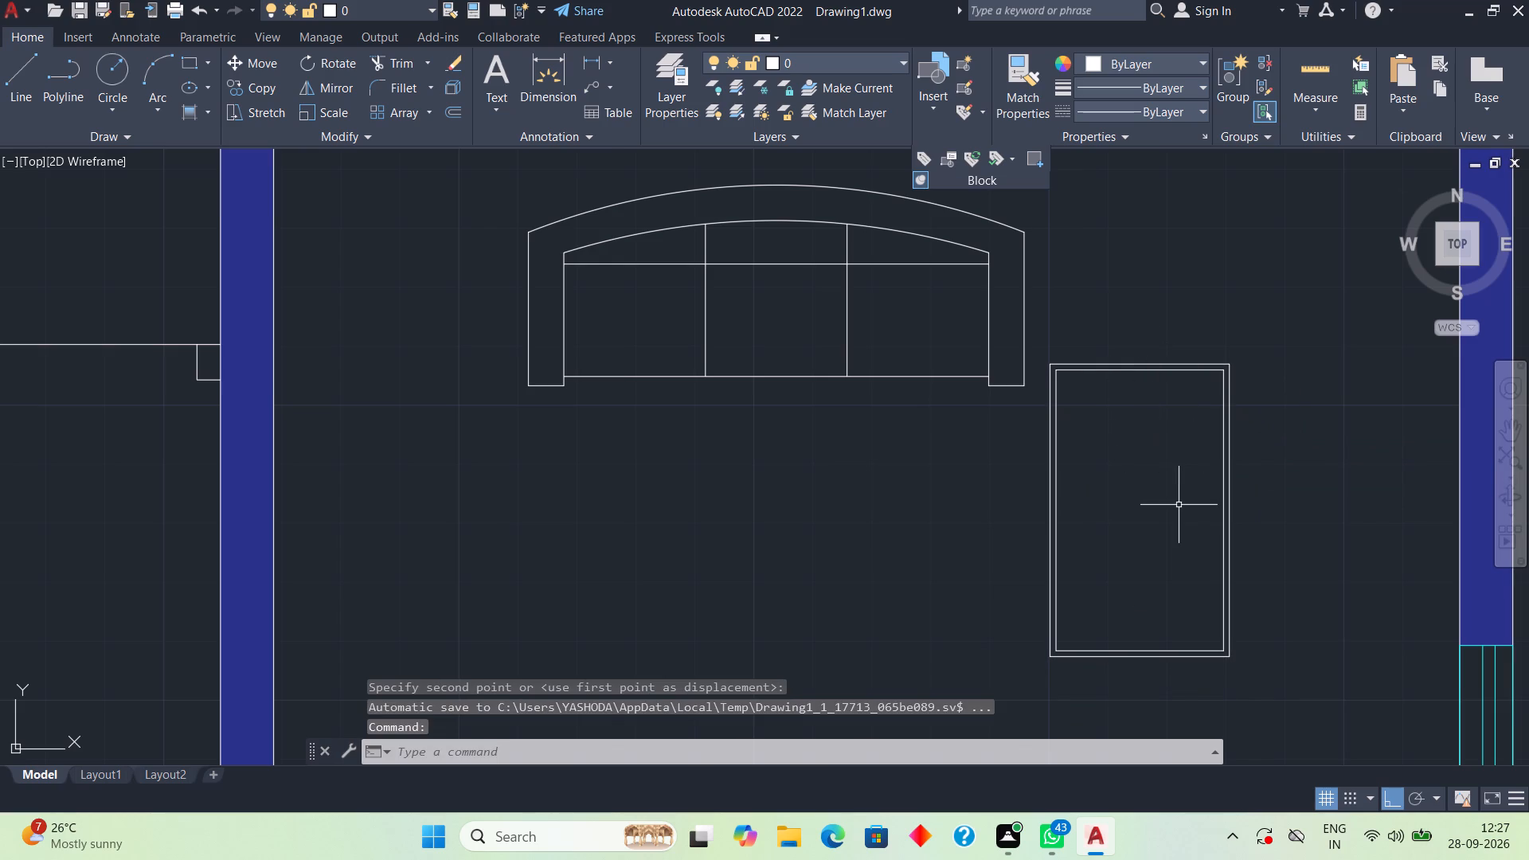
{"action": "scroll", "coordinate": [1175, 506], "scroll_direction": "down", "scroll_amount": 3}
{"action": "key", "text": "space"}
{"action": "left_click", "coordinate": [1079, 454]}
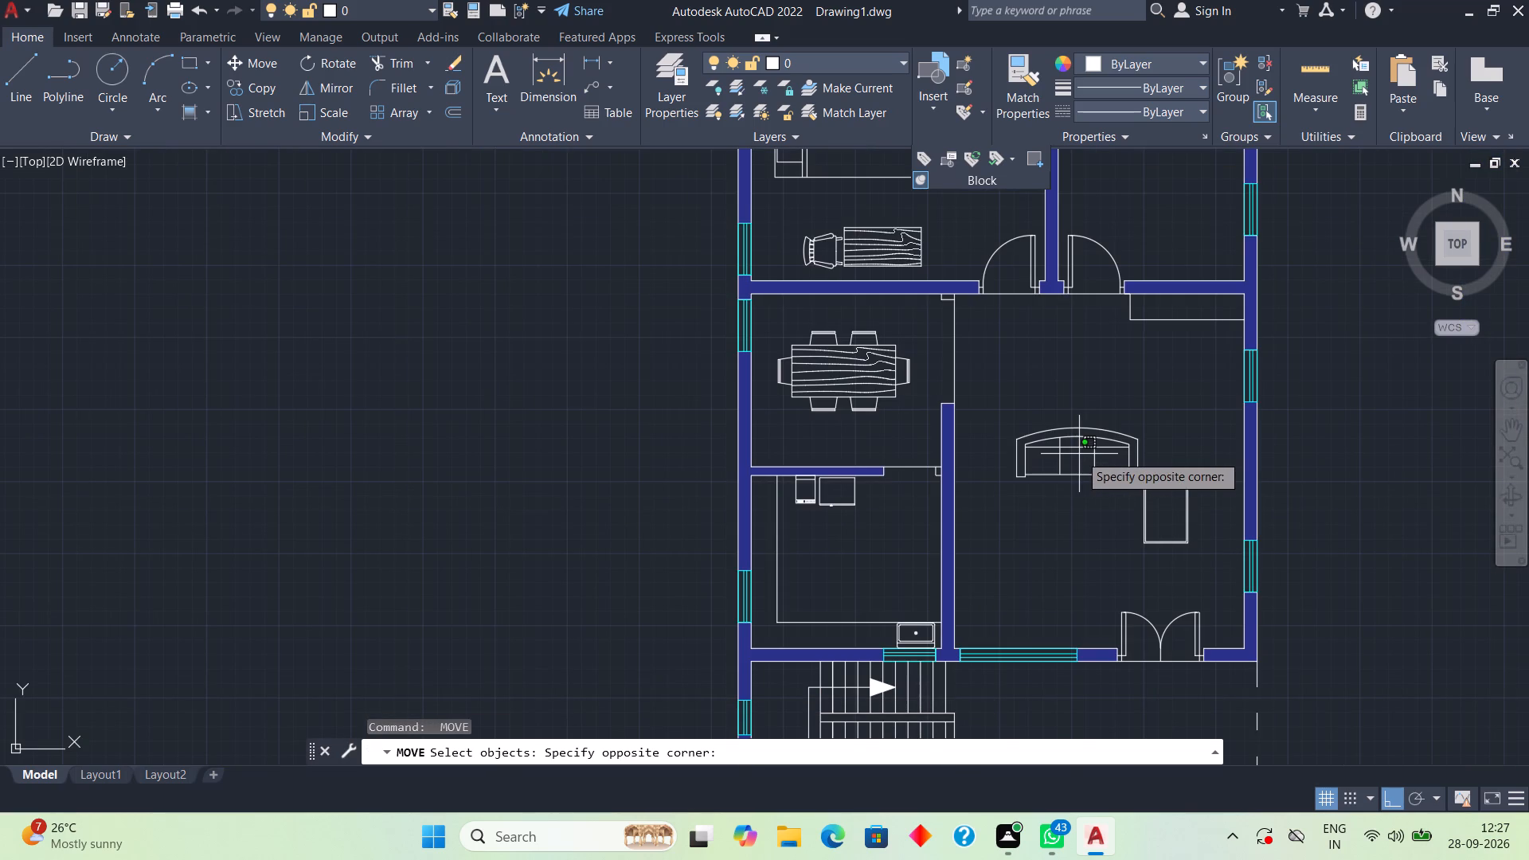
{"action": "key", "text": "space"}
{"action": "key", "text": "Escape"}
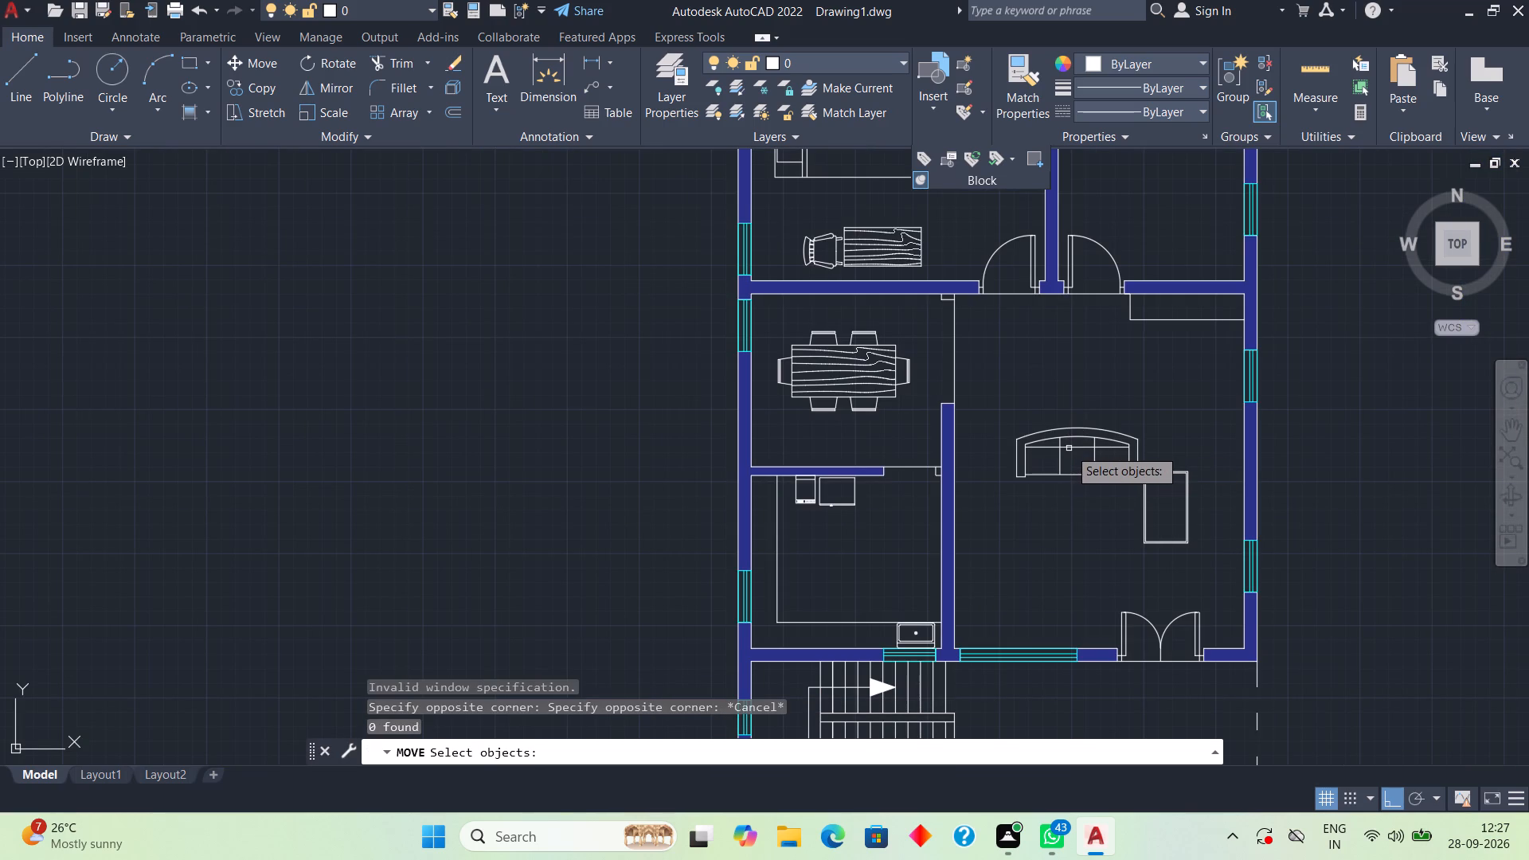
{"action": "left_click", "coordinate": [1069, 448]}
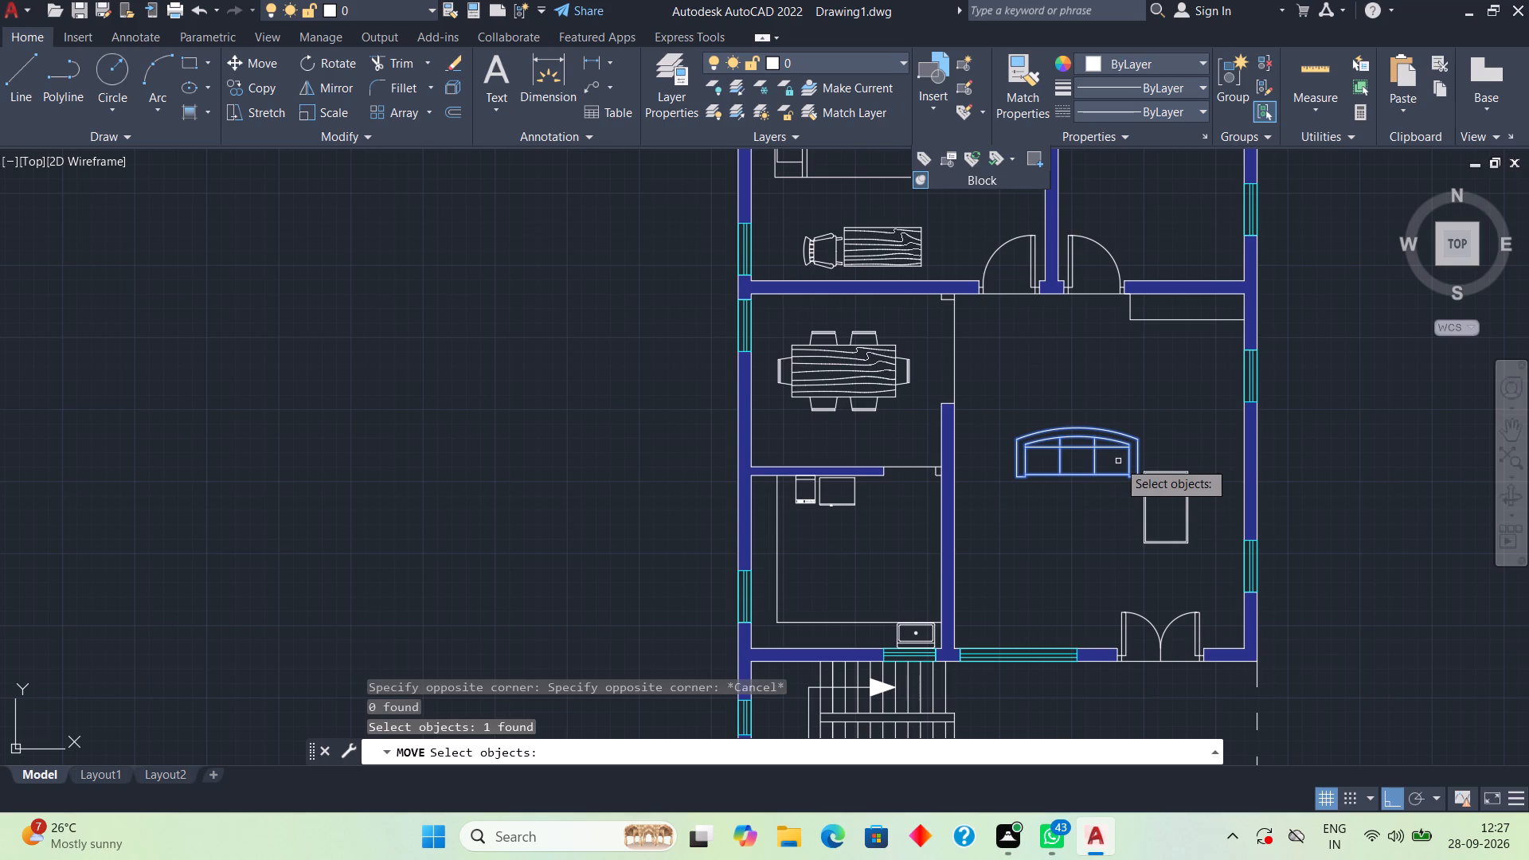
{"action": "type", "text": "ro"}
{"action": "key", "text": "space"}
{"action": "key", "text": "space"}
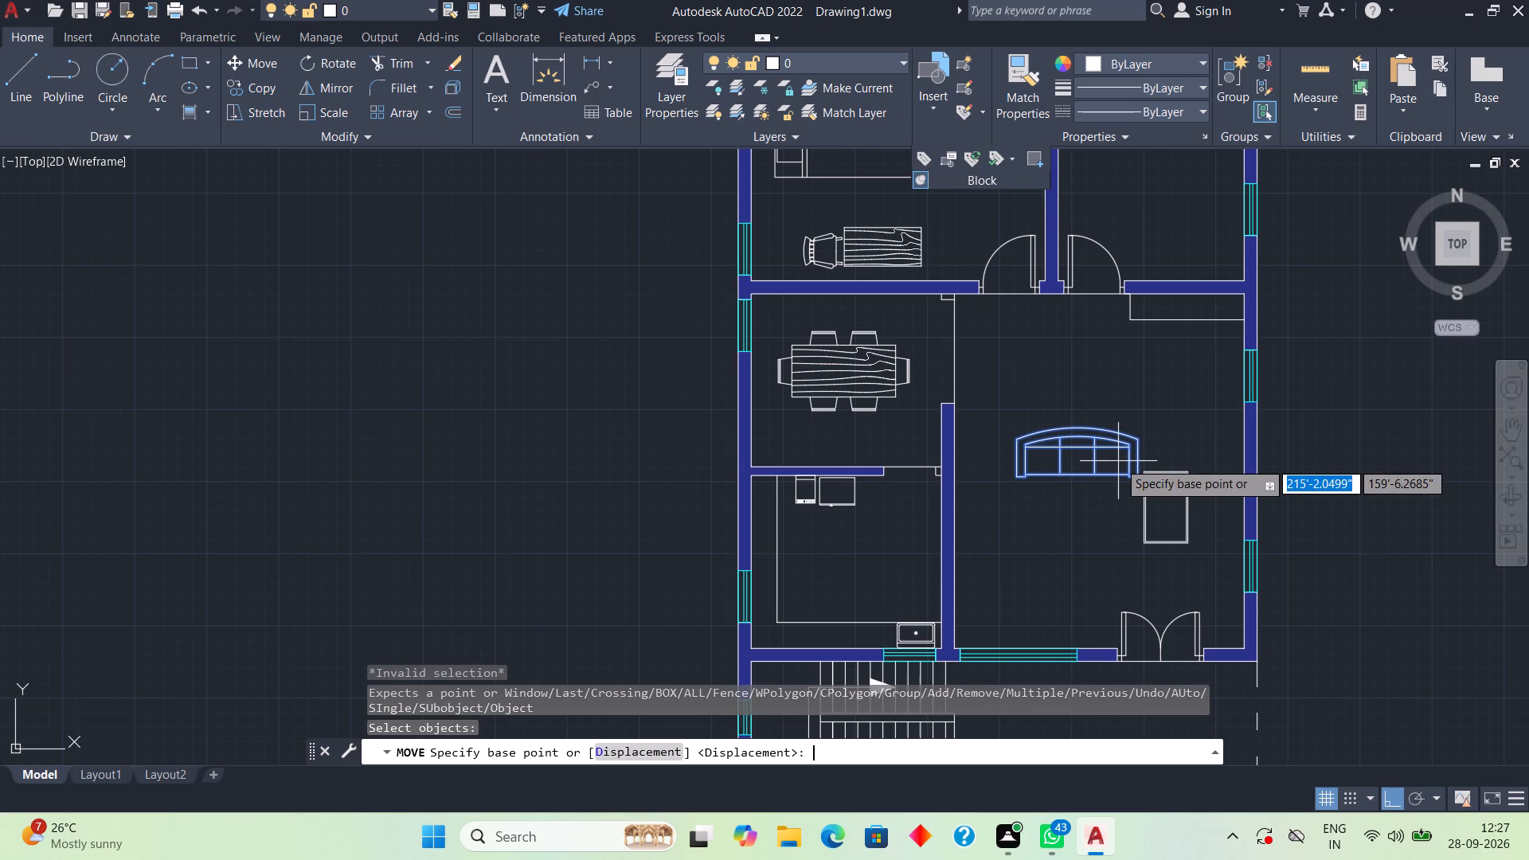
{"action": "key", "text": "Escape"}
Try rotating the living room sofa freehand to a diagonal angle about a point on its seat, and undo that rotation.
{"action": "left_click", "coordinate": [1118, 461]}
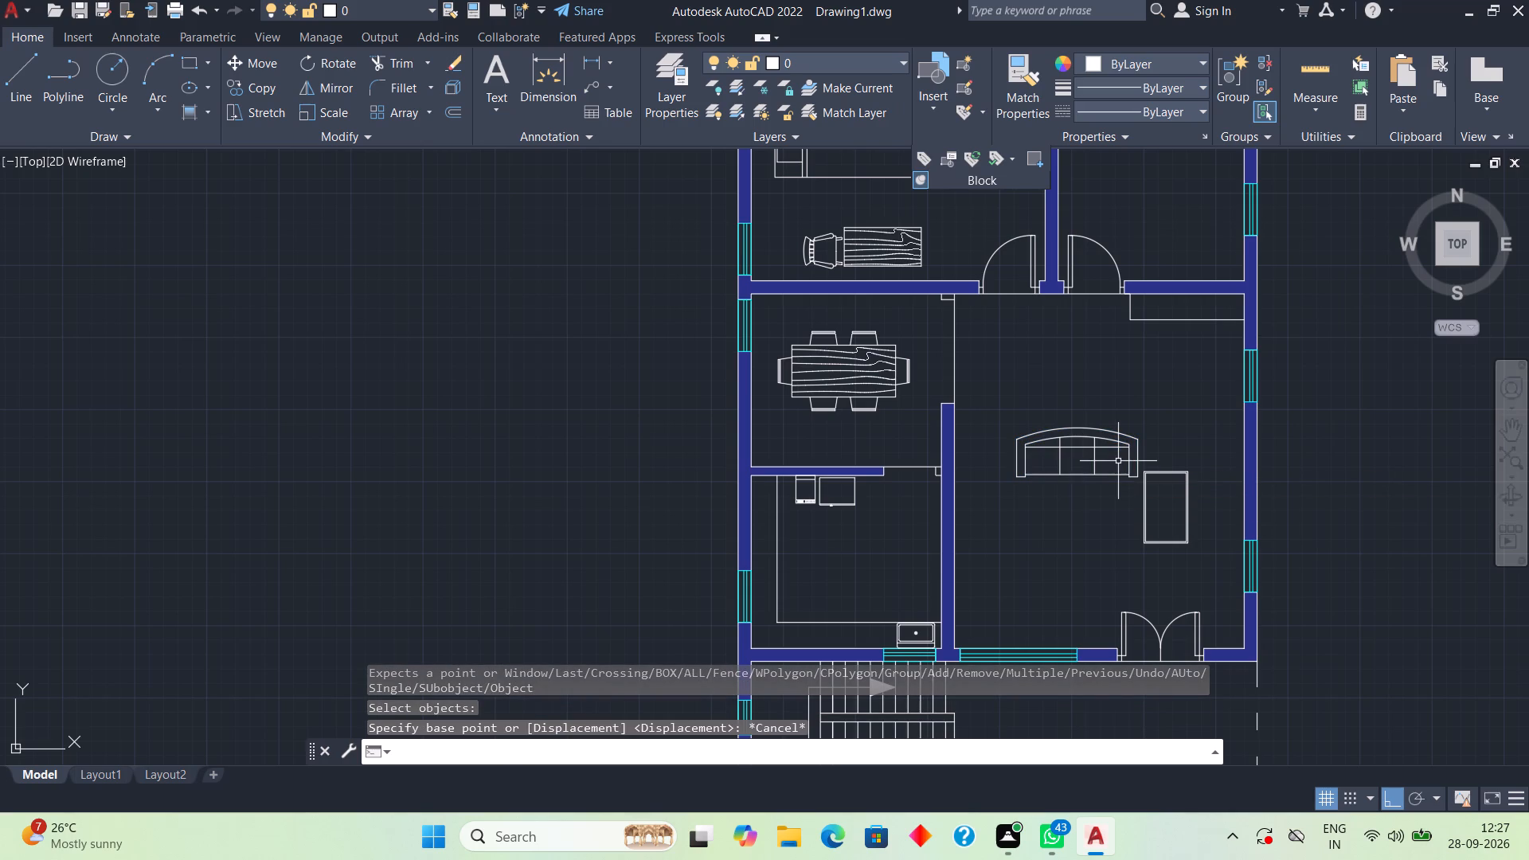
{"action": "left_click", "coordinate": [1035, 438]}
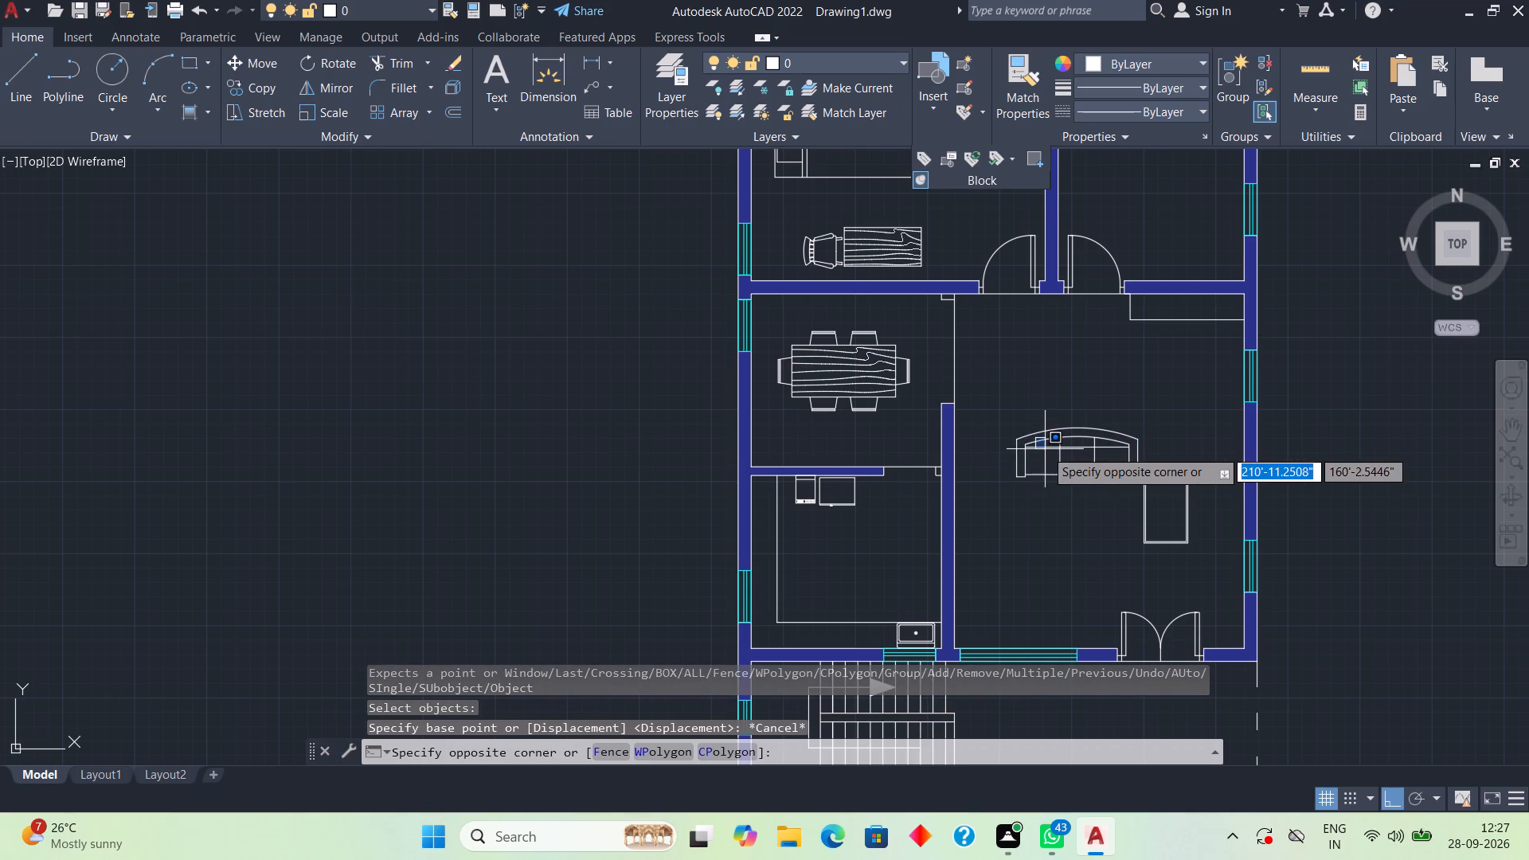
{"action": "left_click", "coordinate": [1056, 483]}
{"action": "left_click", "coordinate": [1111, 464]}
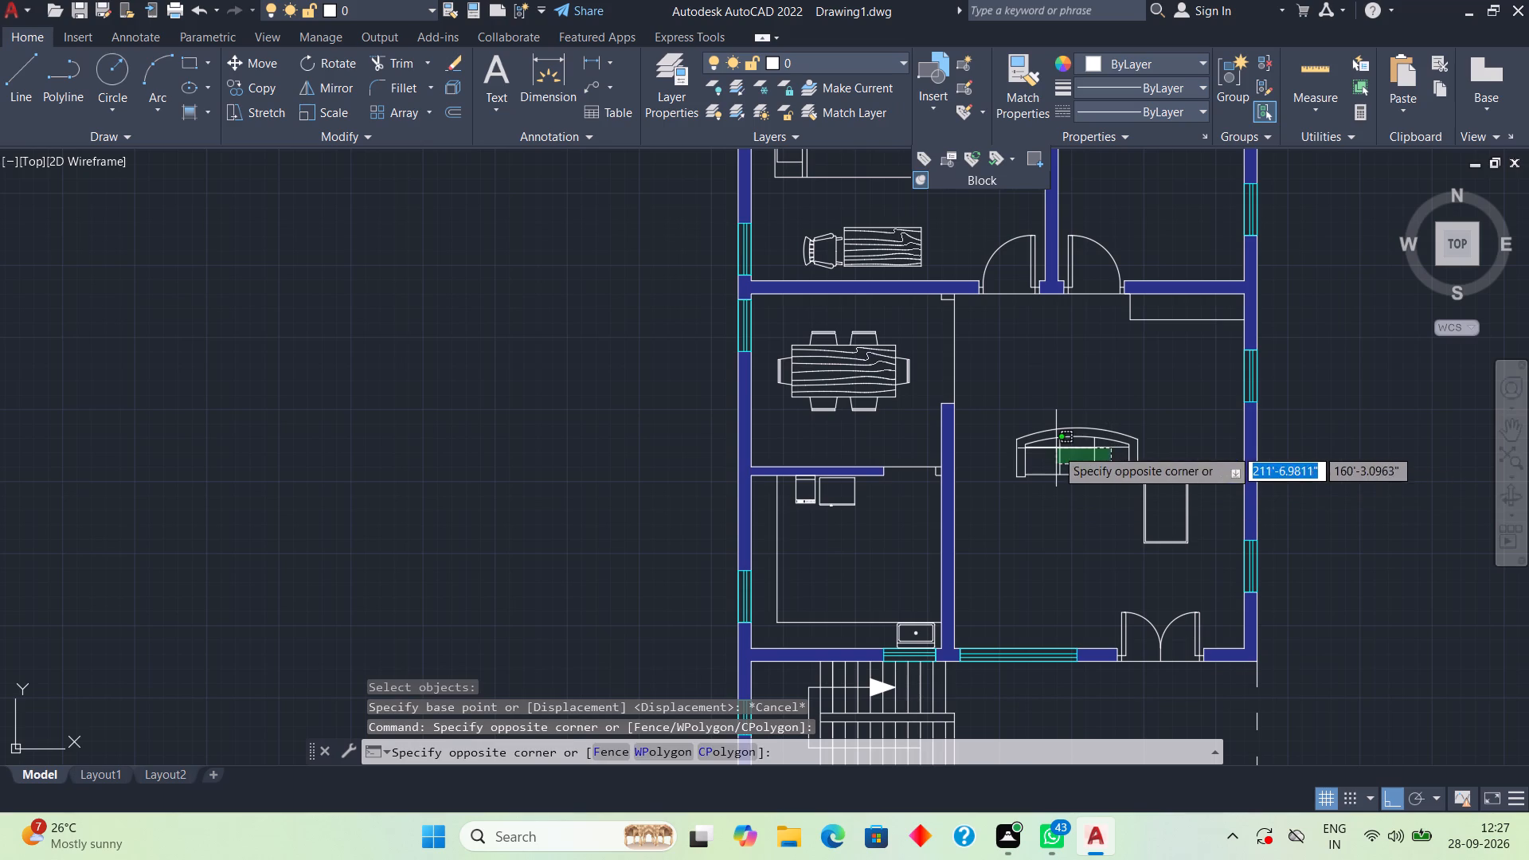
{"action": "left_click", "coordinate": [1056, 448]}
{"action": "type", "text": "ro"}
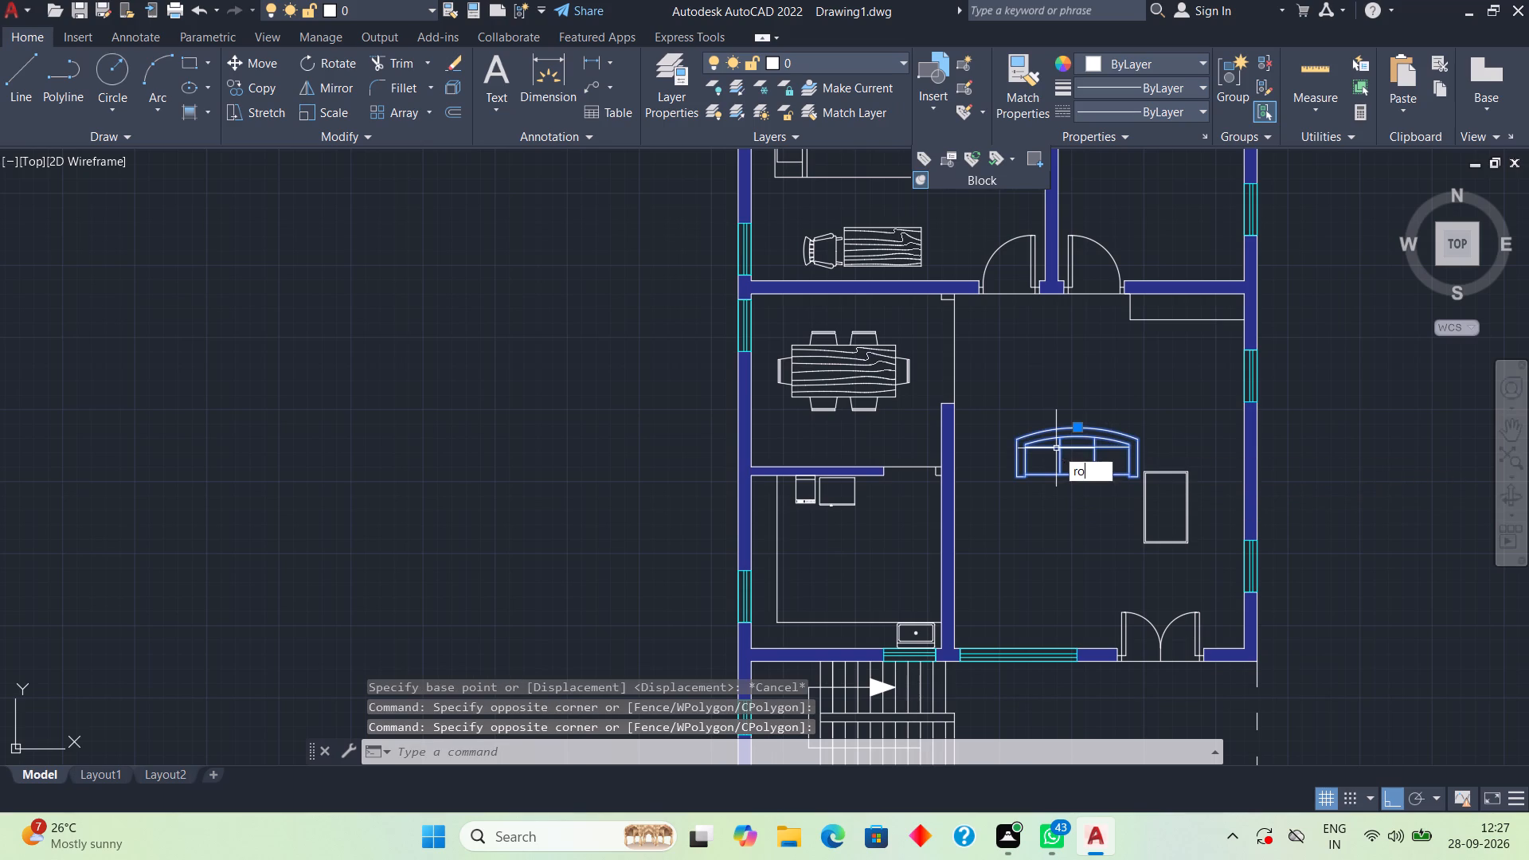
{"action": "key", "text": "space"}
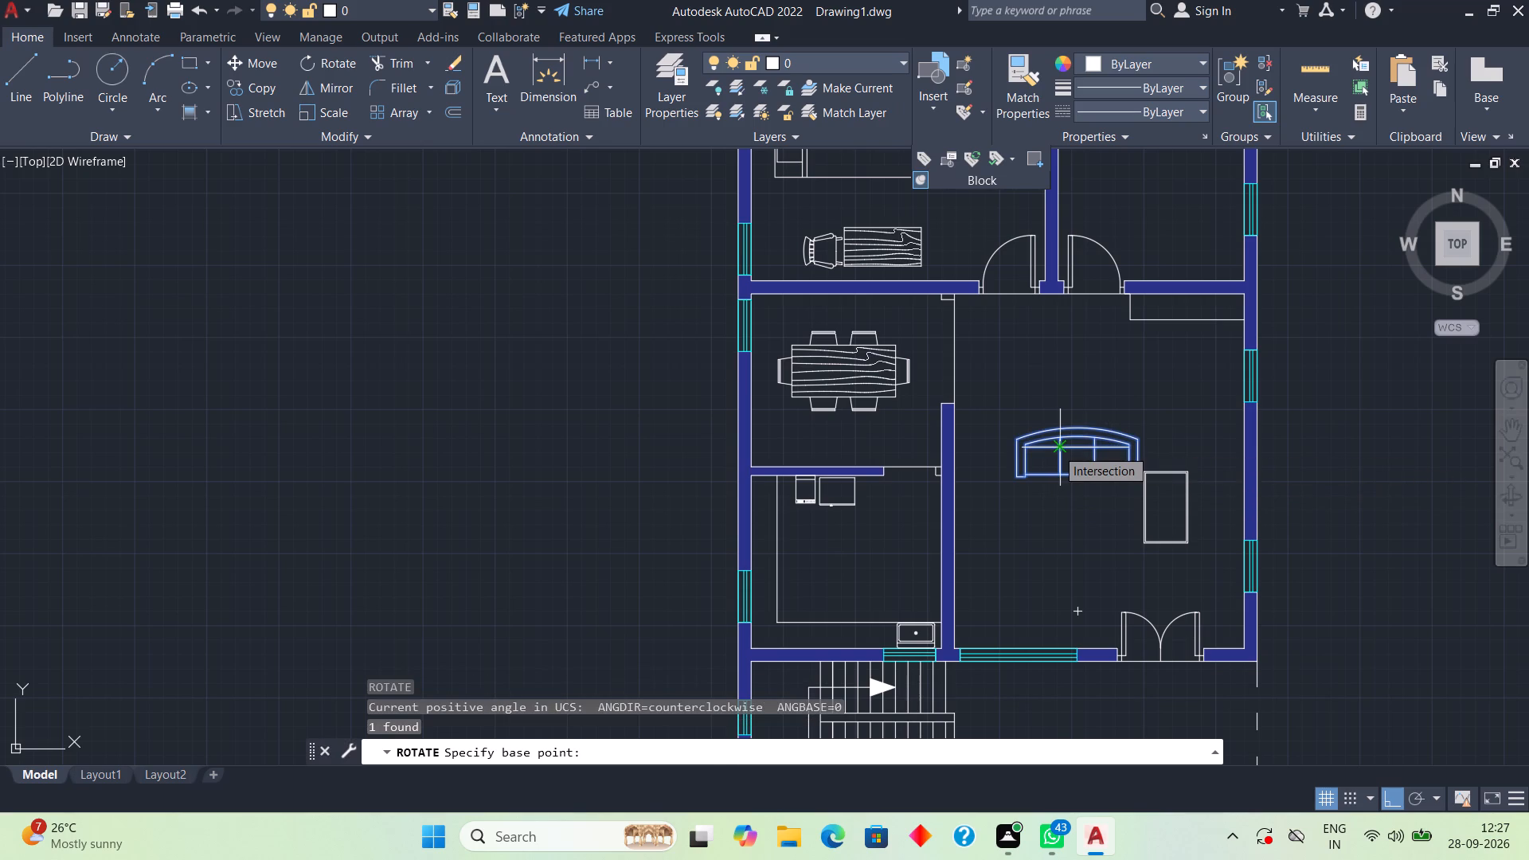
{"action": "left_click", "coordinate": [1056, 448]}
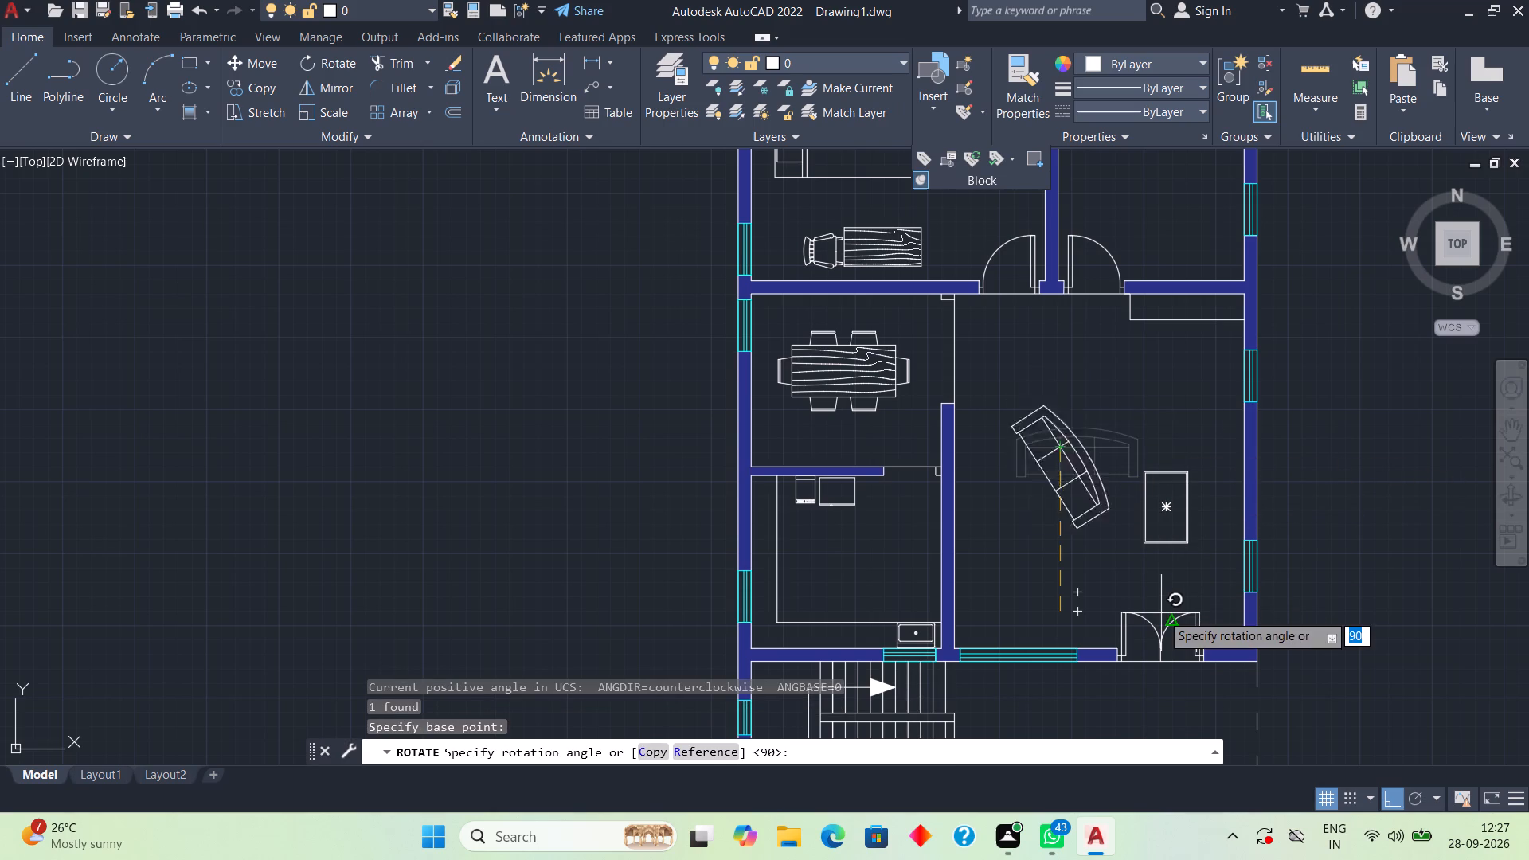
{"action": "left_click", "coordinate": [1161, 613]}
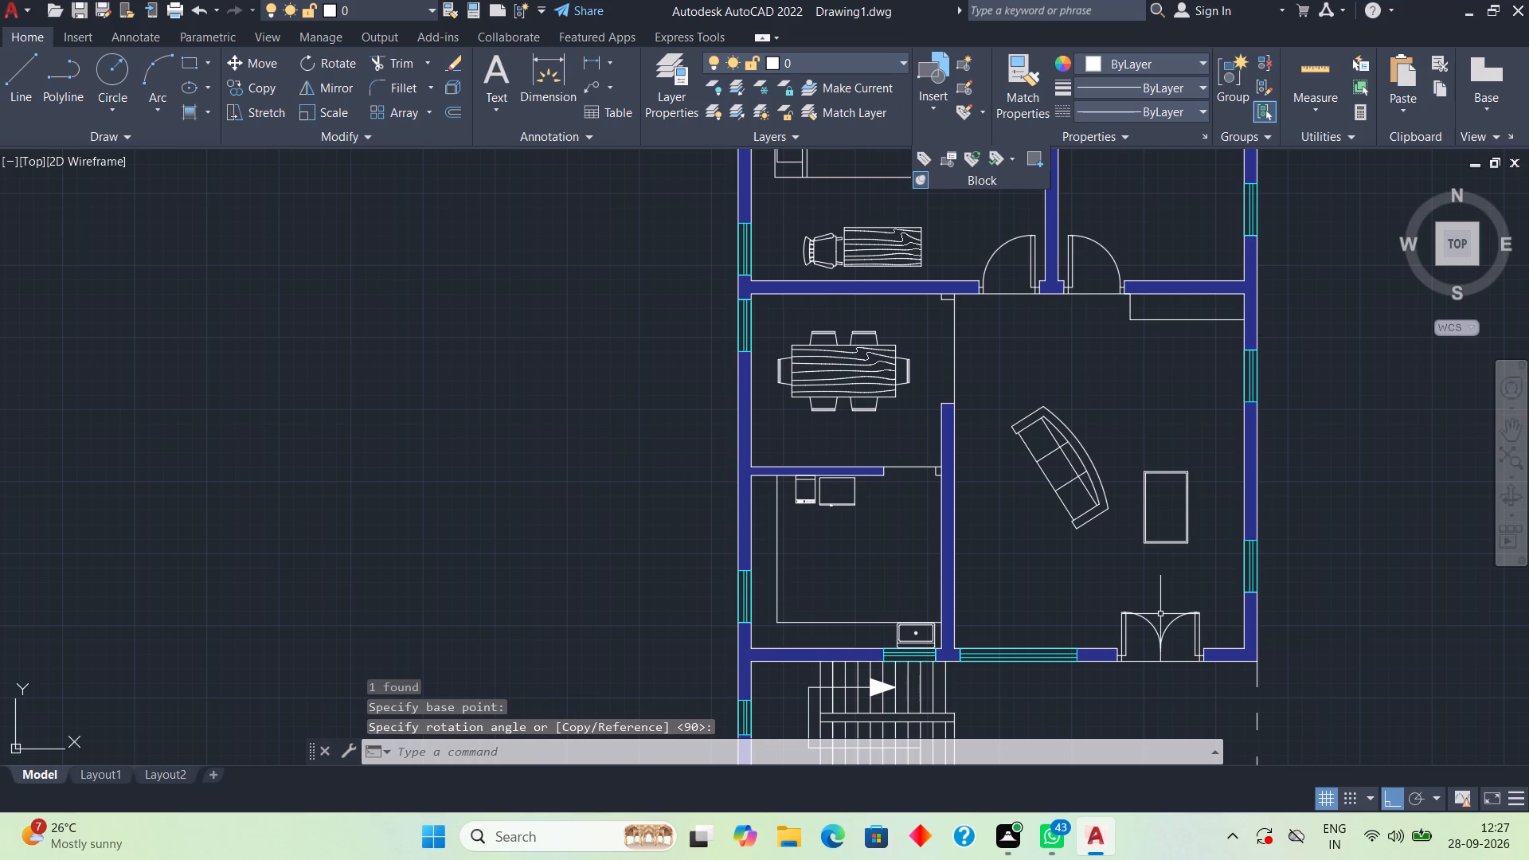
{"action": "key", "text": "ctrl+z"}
Rotate the living room sofa to 270° so its curved back faces the outer side wall.
{"action": "left_click", "coordinate": [1084, 471]}
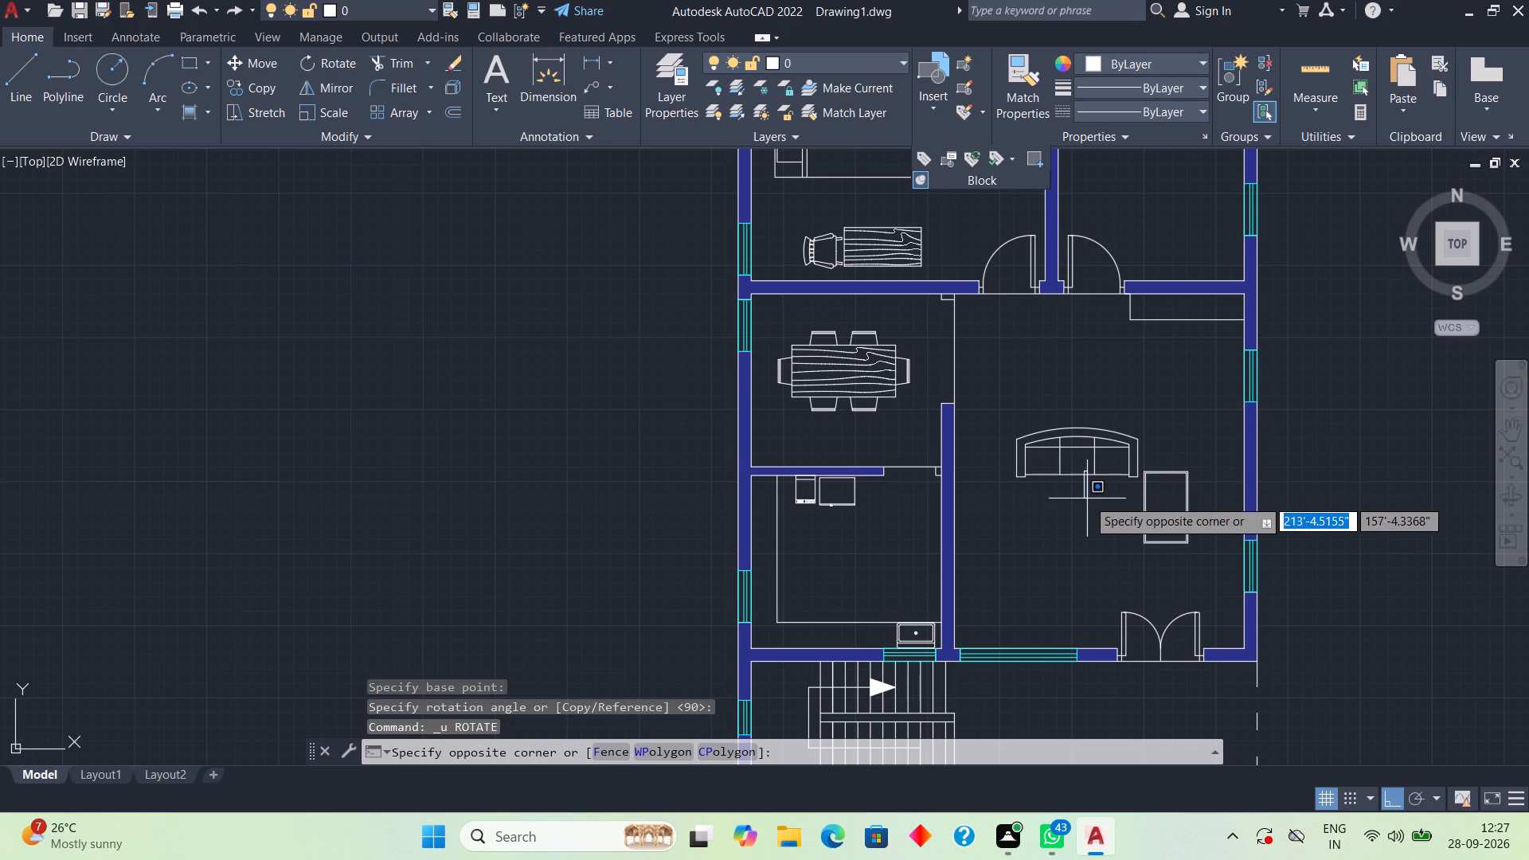
{"action": "left_click", "coordinate": [1003, 466]}
{"action": "key", "text": "r"}
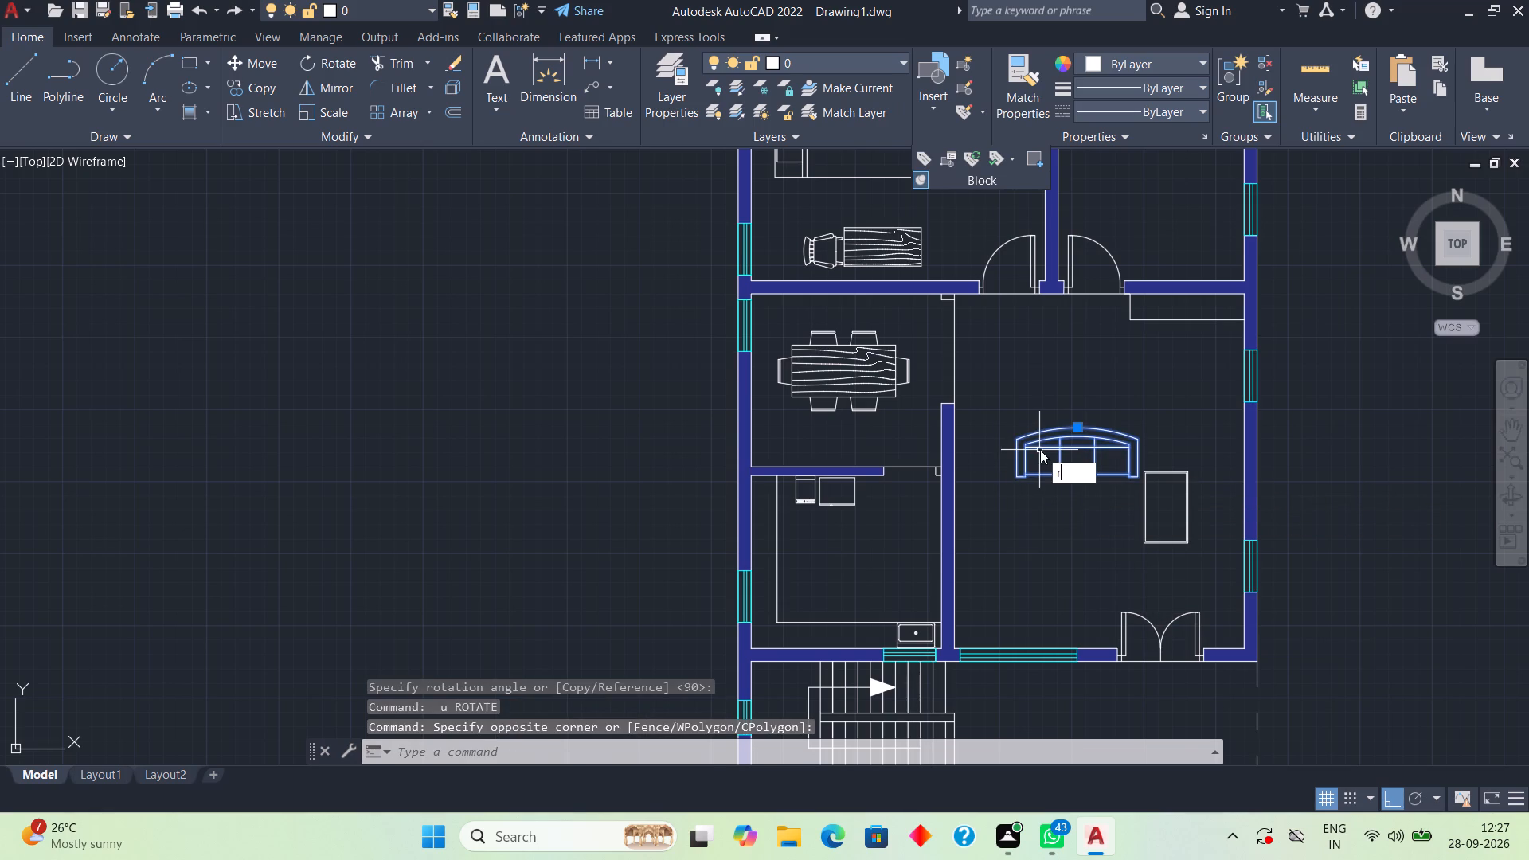
{"action": "key", "text": "o"}
{"action": "key", "text": "space"}
{"action": "left_click", "coordinate": [1046, 453]}
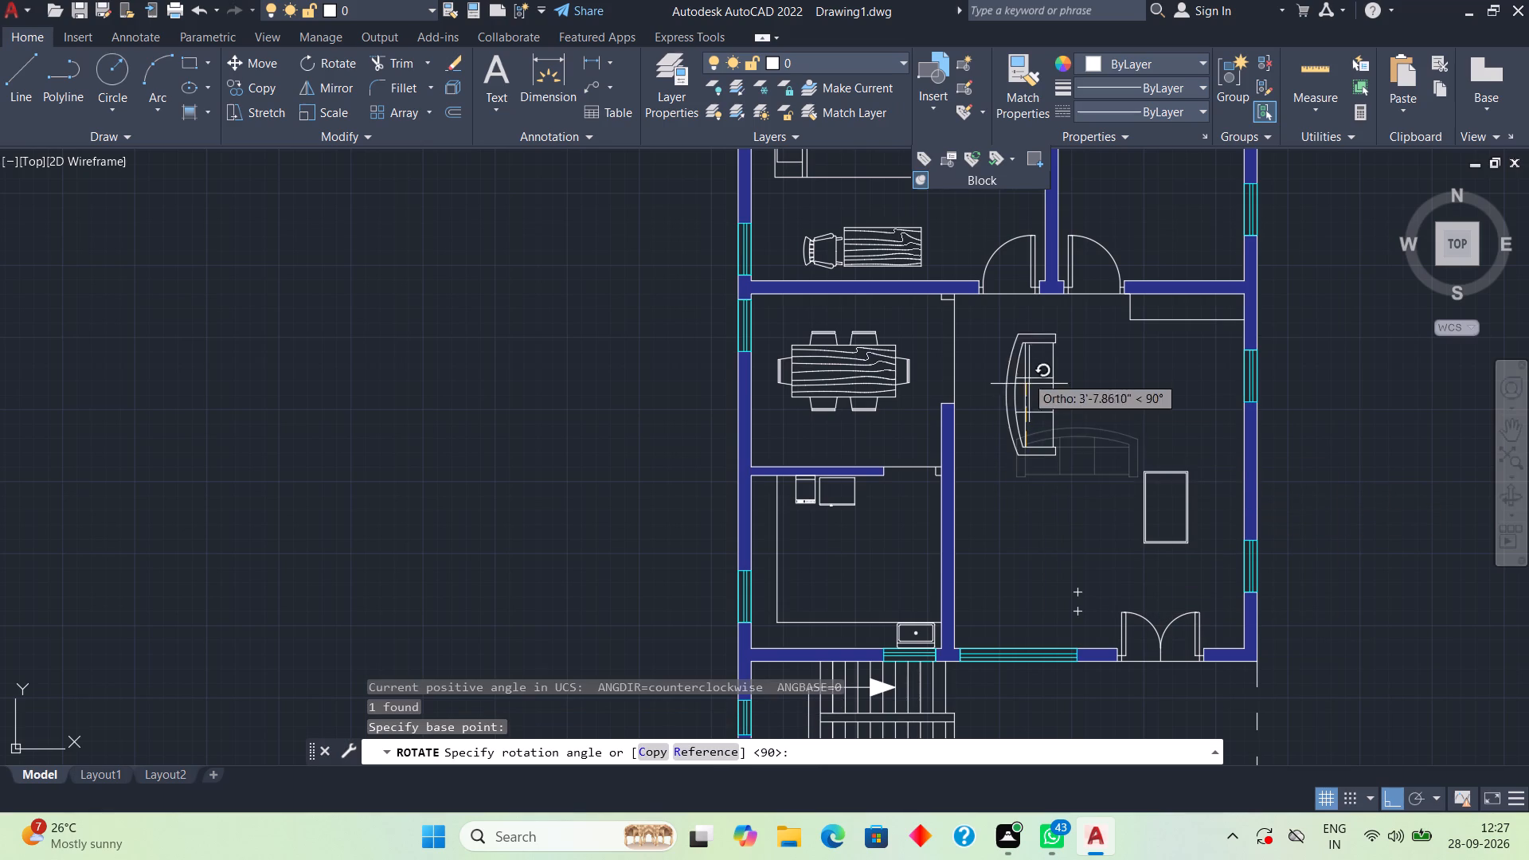
{"action": "left_click", "coordinate": [1160, 750]}
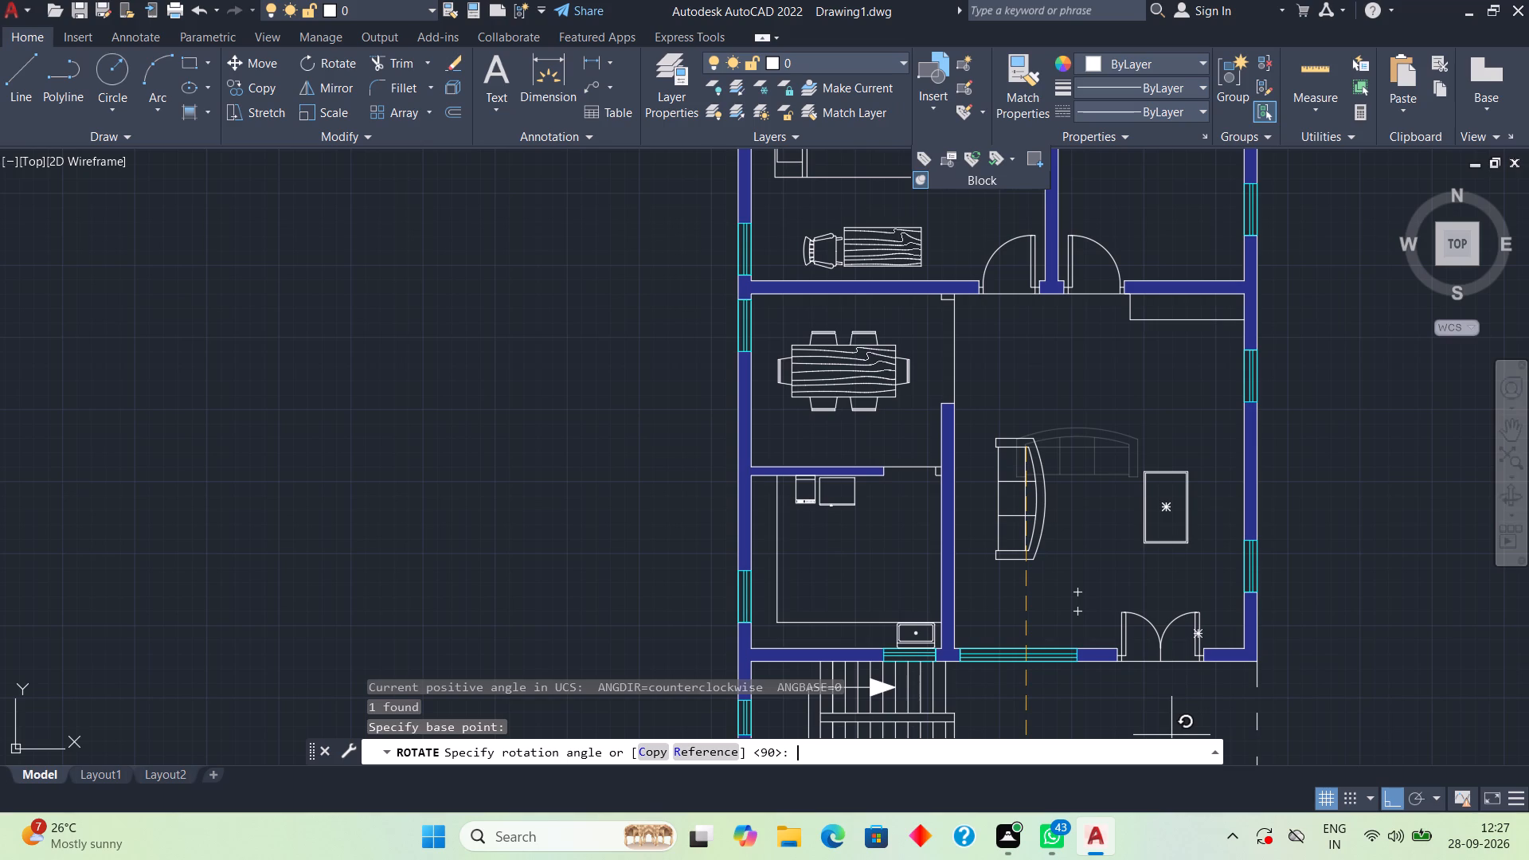
{"action": "left_click", "coordinate": [995, 637]}
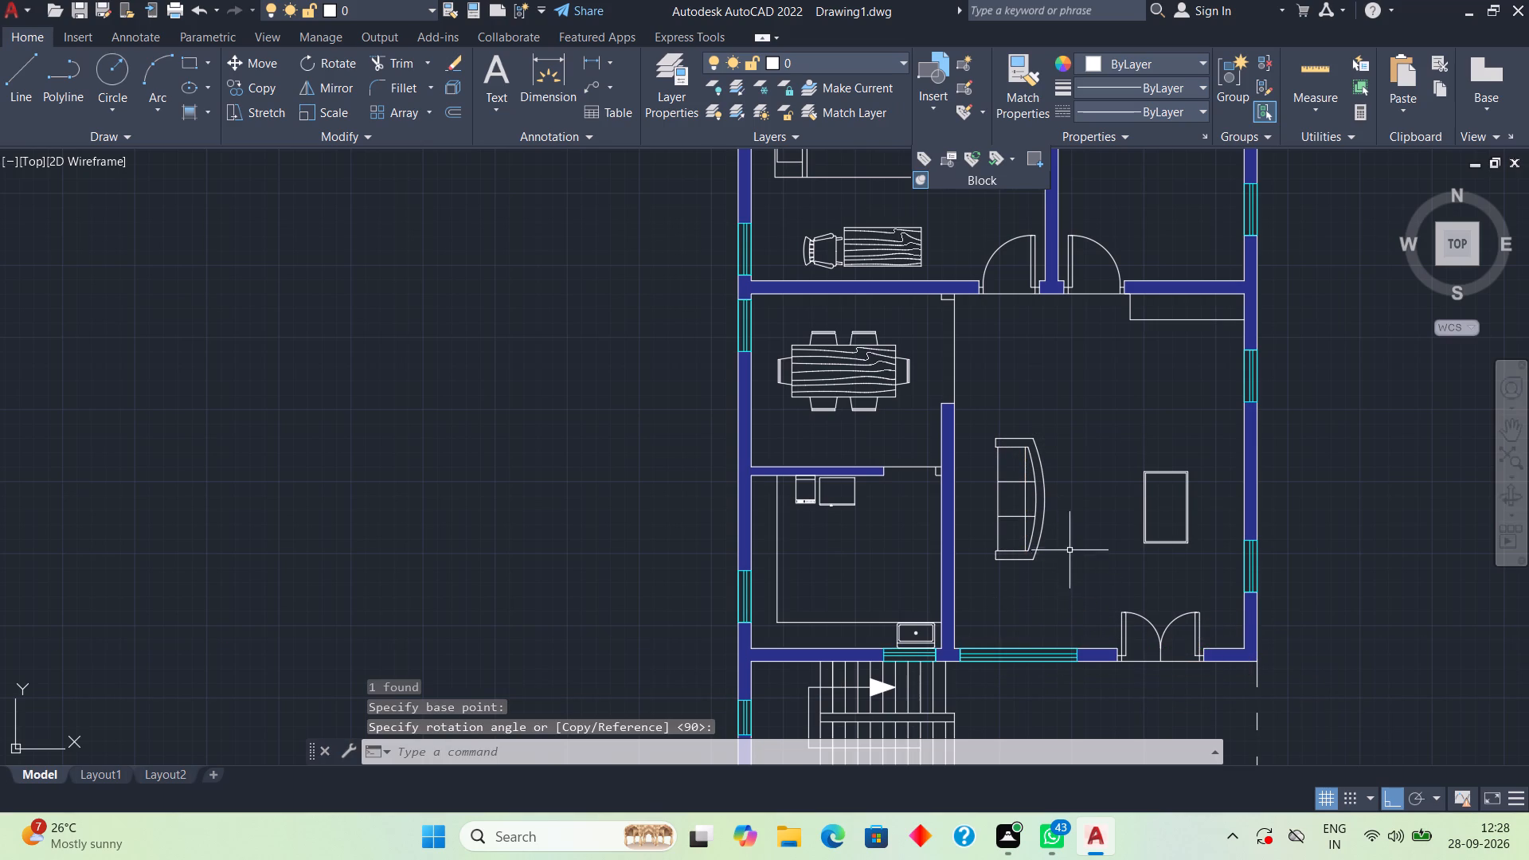
Move the sofa about 11' horizontally to the outer side wall, placing it between the wall and the double-outlined rectangle.
{"action": "left_click", "coordinate": [1046, 508]}
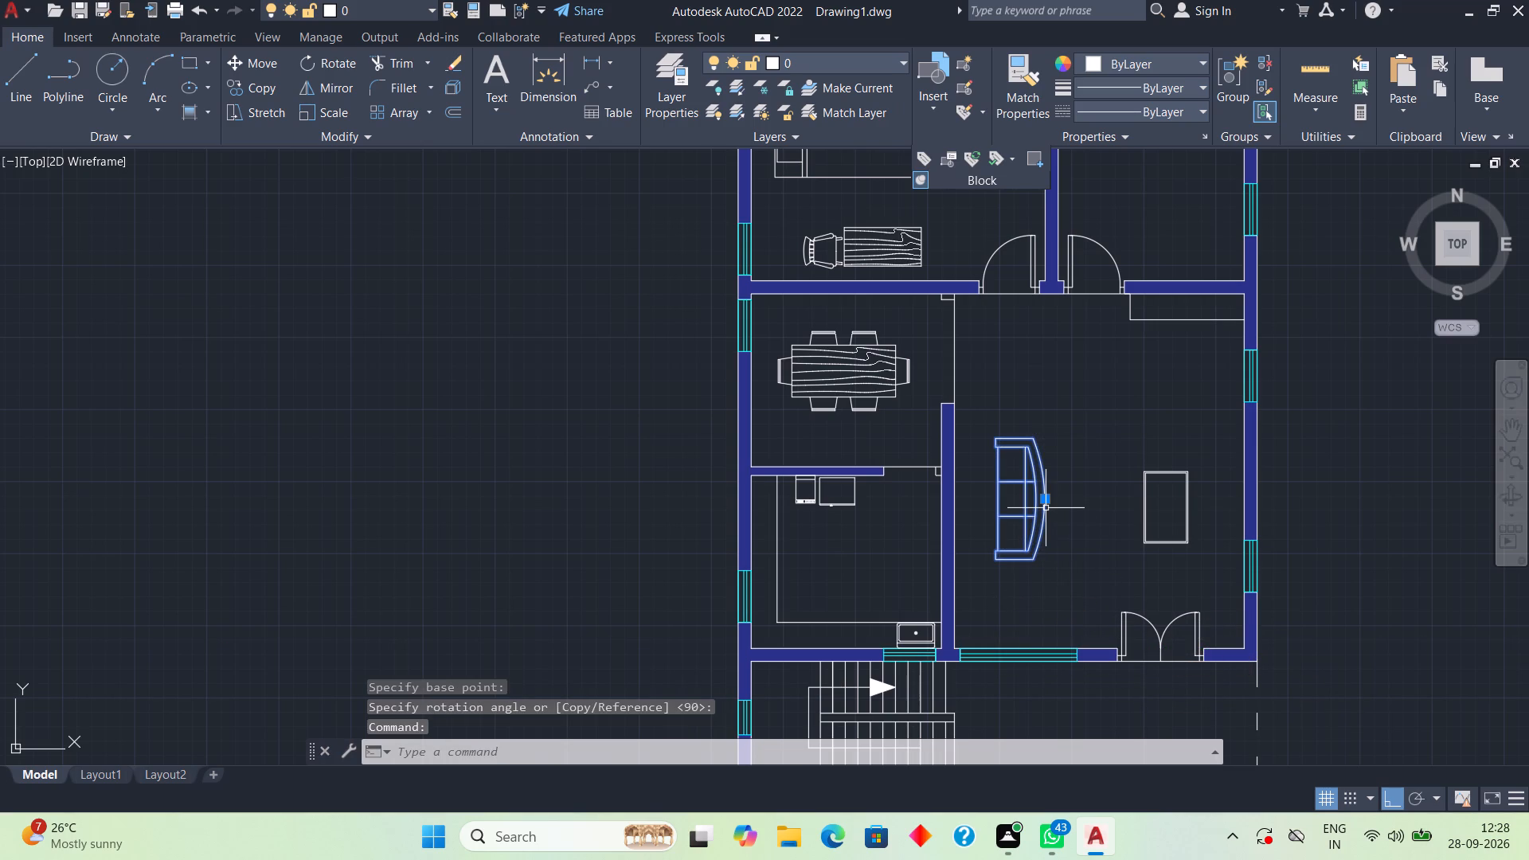
{"action": "key", "text": "m"}
{"action": "left_click", "coordinate": [1046, 508]}
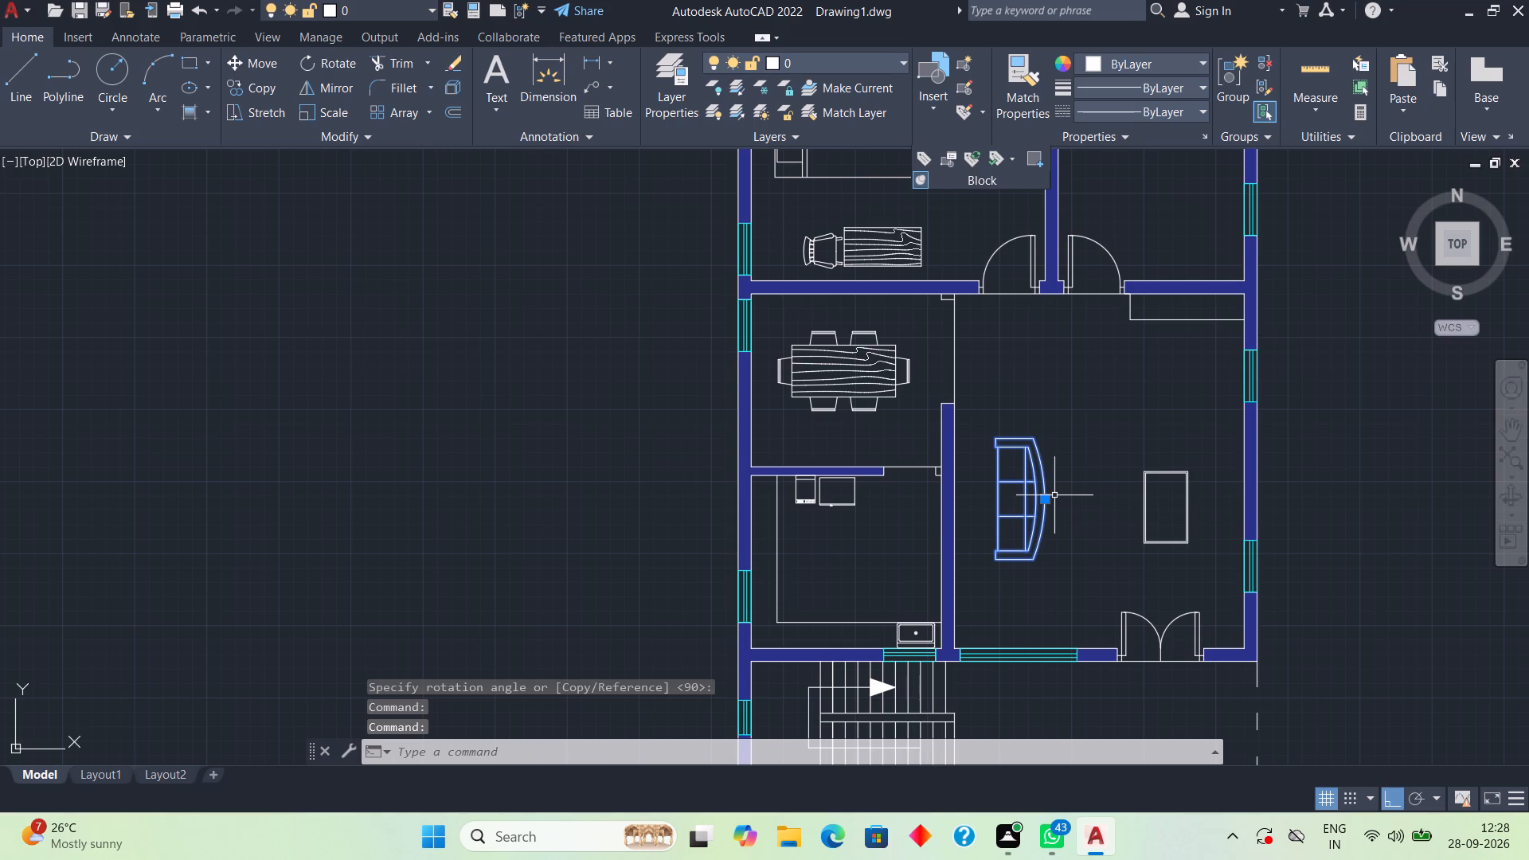
{"action": "type", "text": "m"}
{"action": "key", "text": "space"}
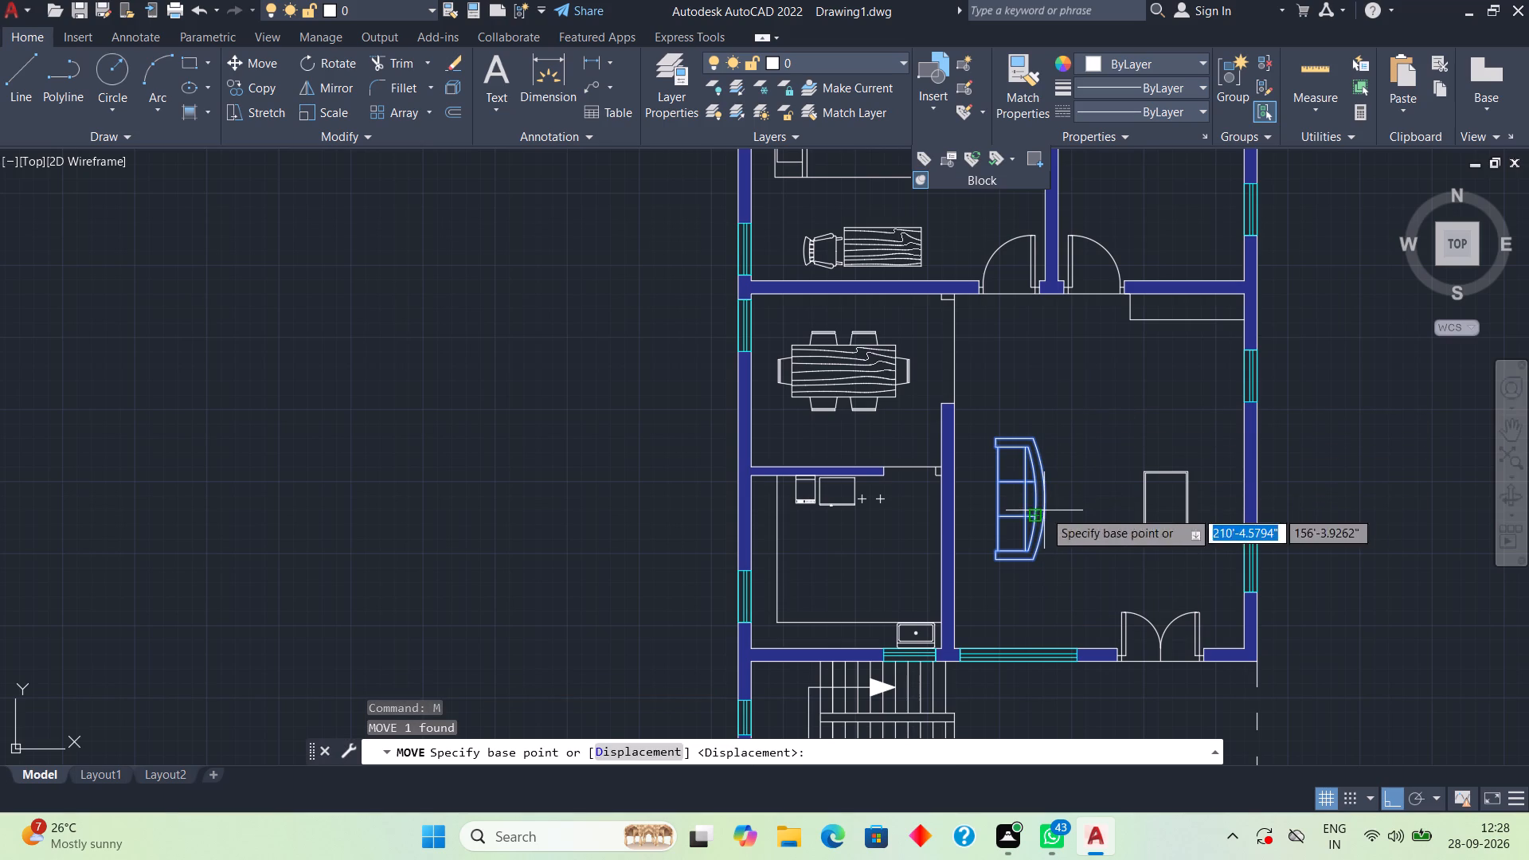
{"action": "left_click", "coordinate": [1044, 510]}
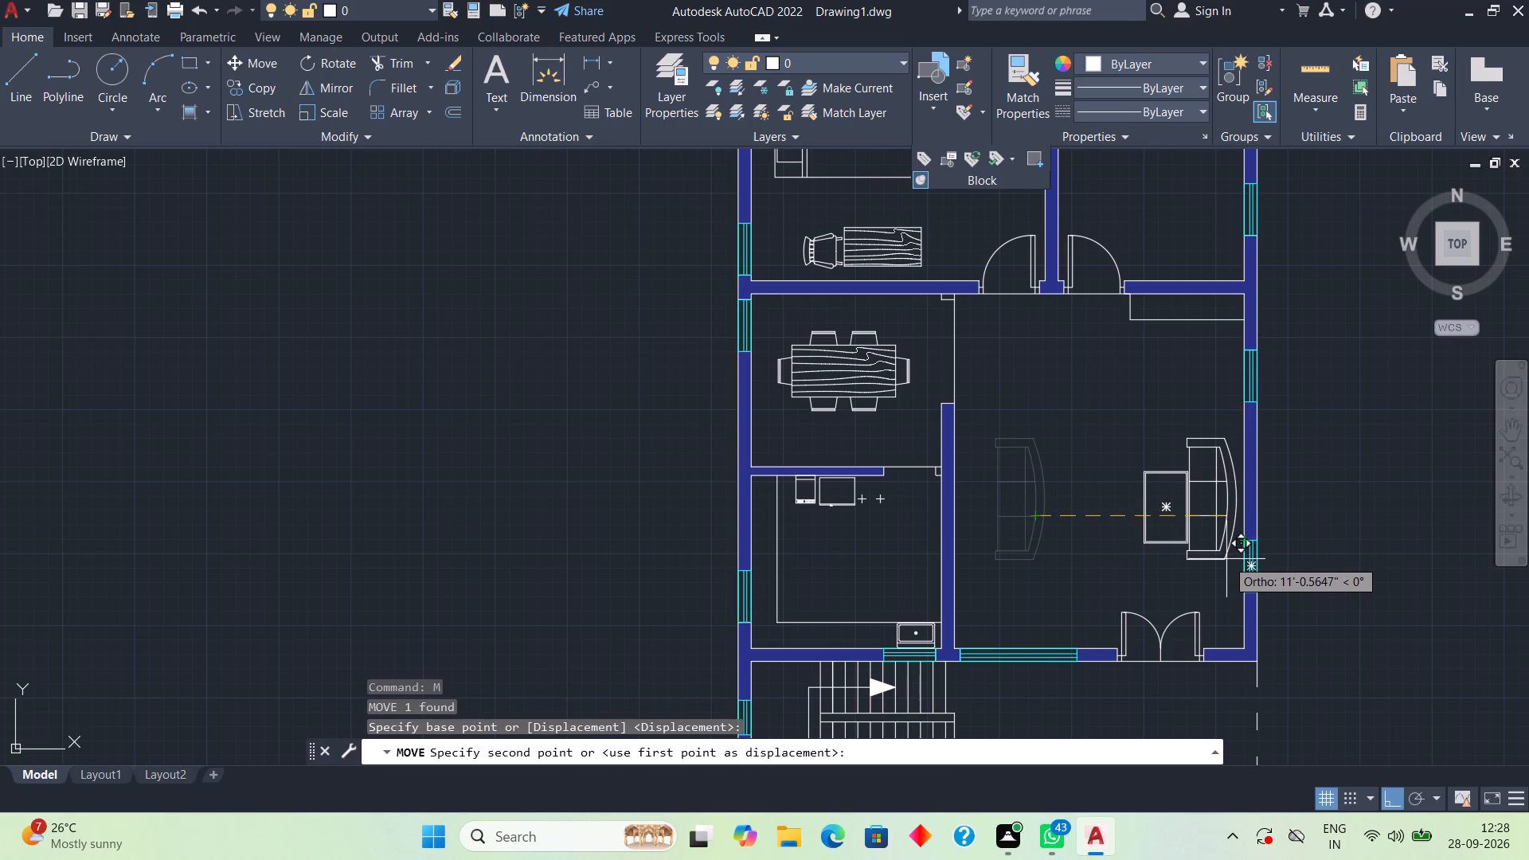
{"action": "left_click", "coordinate": [1227, 560]}
Scale the sofa down slightly, to about nine-tenths of its size, from the midpoint of its curved back.
{"action": "scroll", "coordinate": [1183, 549], "scroll_direction": "up", "scroll_amount": 2}
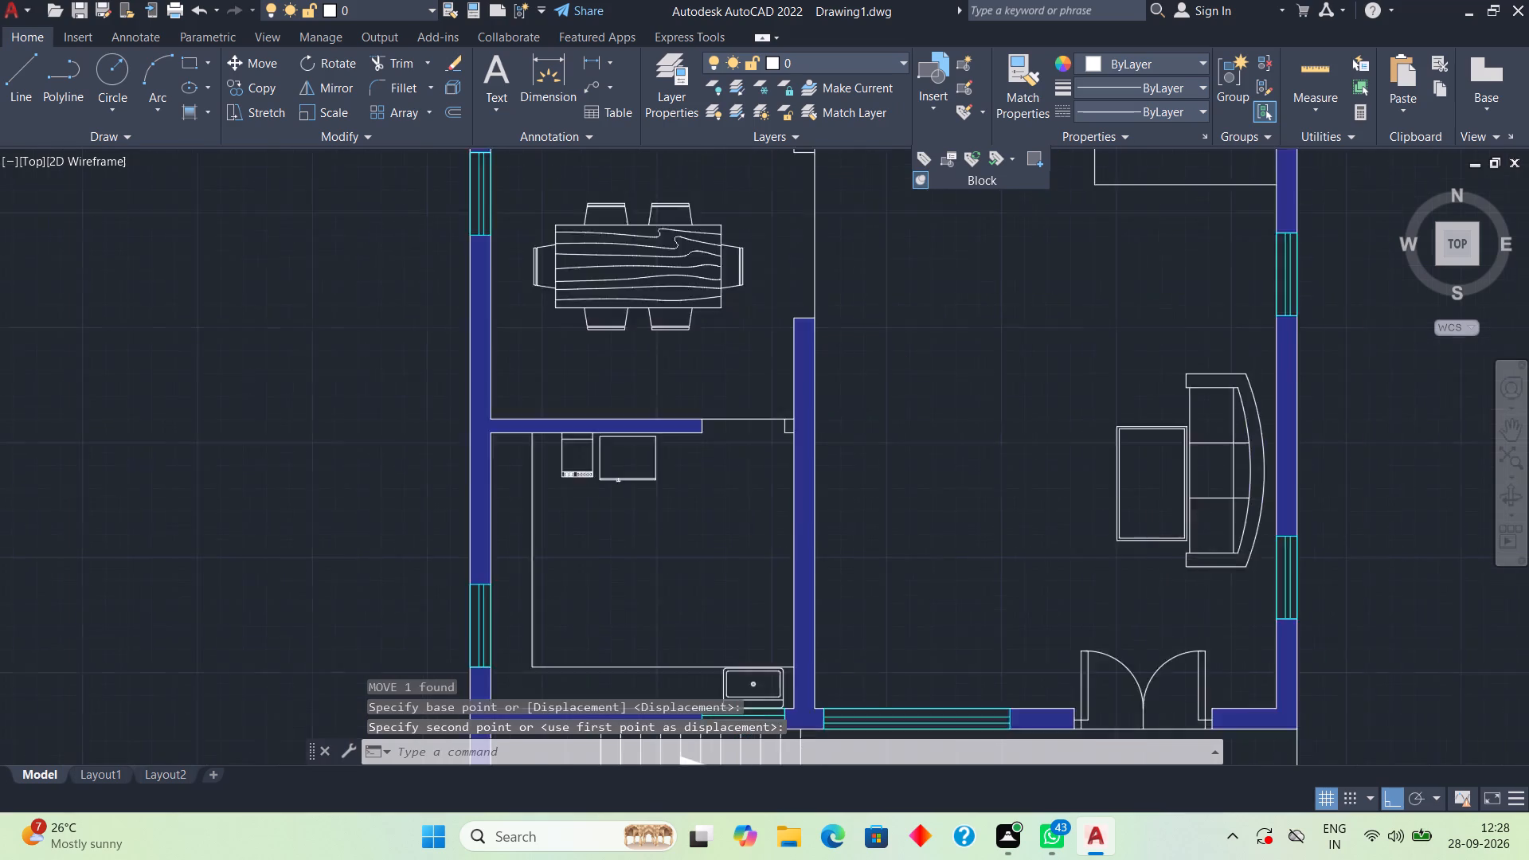
{"action": "scroll", "coordinate": [1183, 549], "scroll_direction": "up", "scroll_amount": 1}
{"action": "scroll", "coordinate": [1182, 511], "scroll_direction": "down", "scroll_amount": 2}
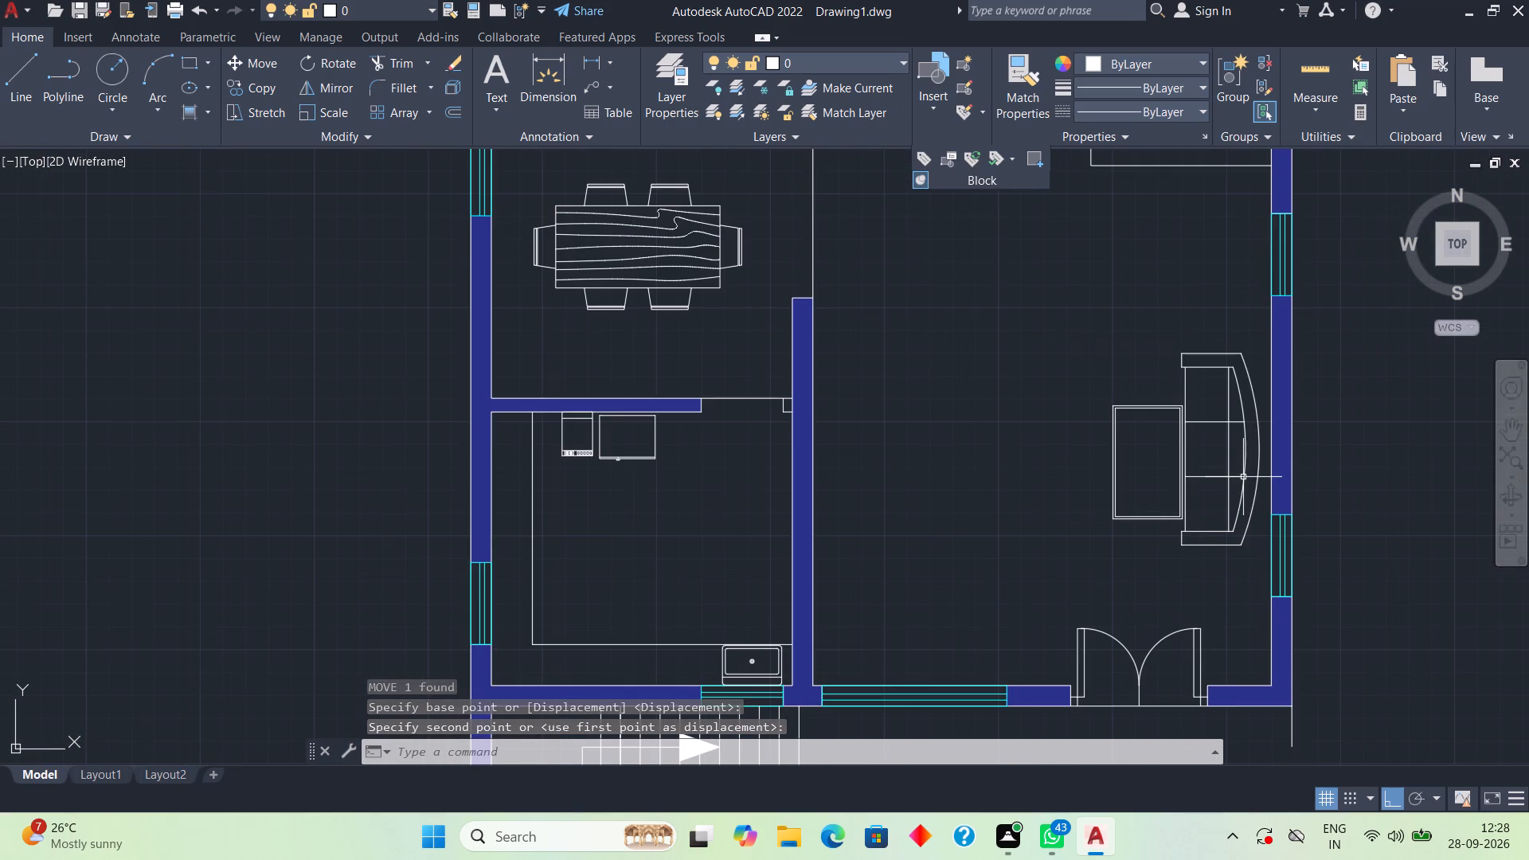
{"action": "left_click", "coordinate": [1255, 471]}
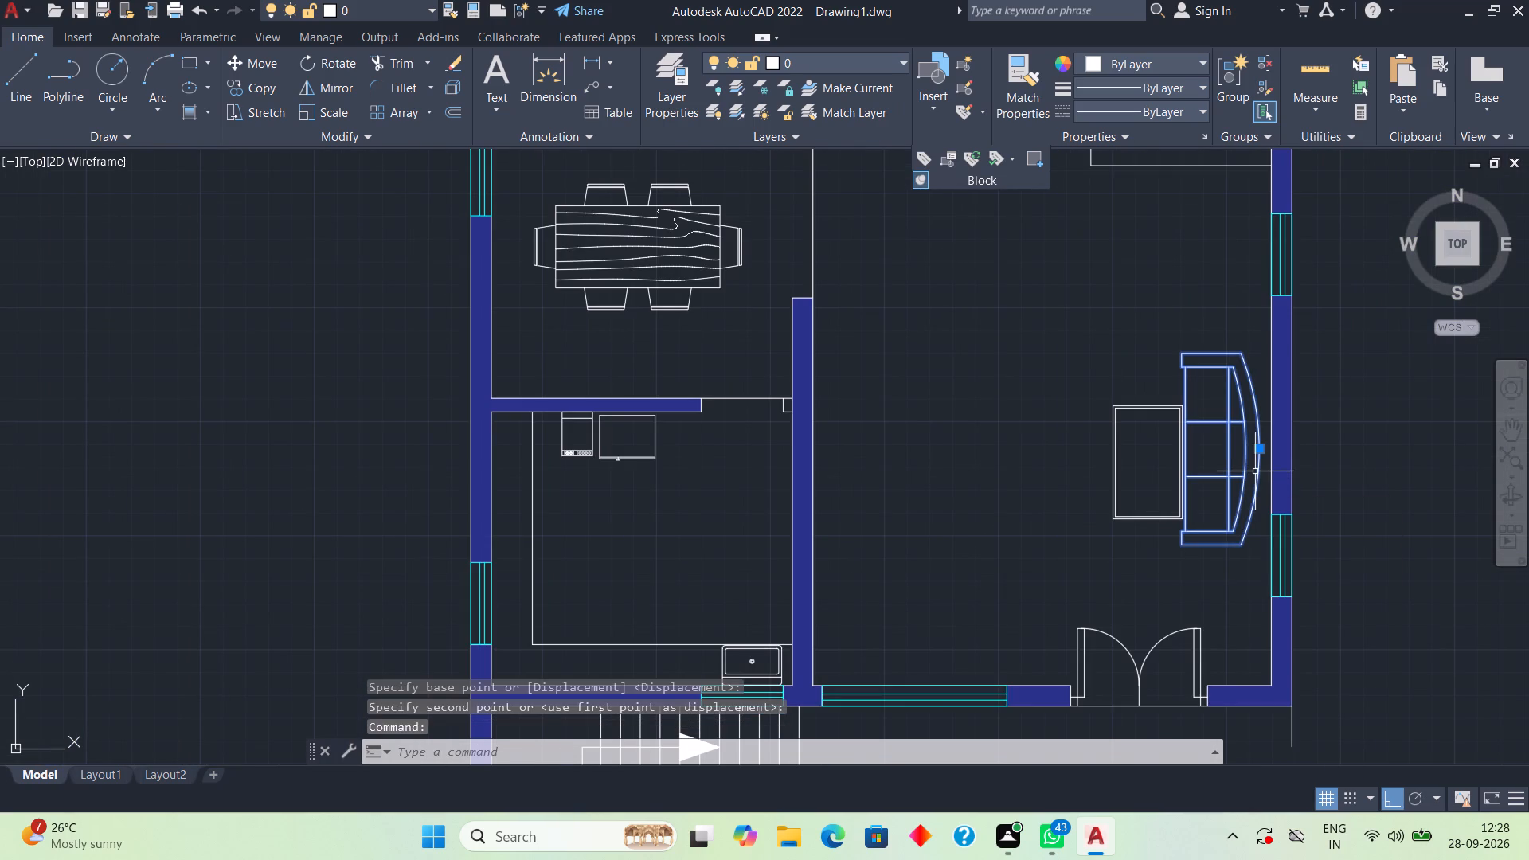
{"action": "type", "text": "sc"}
{"action": "key", "text": "space"}
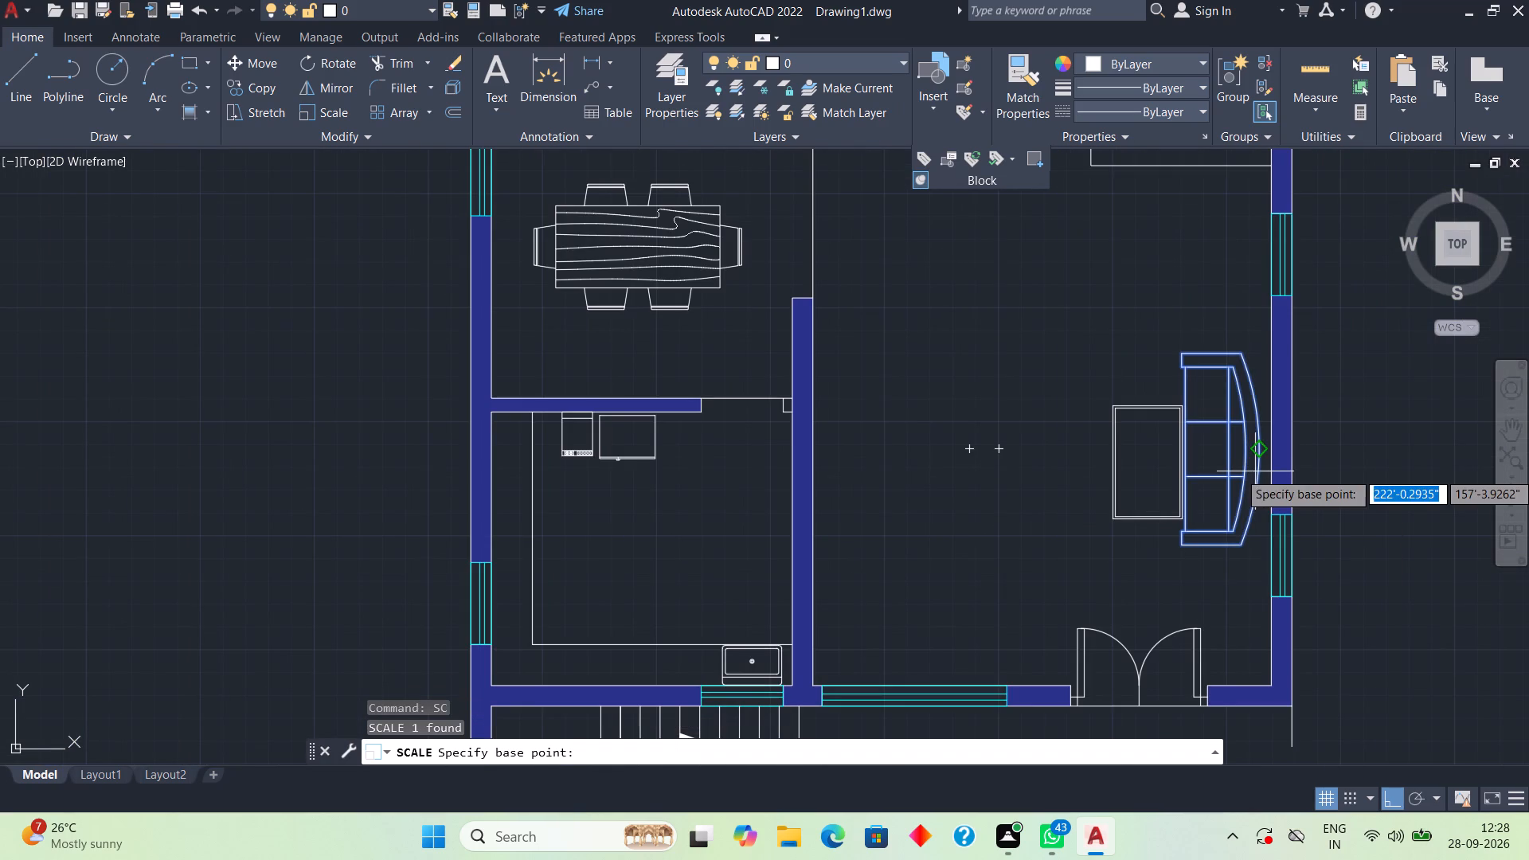
{"action": "left_click", "coordinate": [1258, 451]}
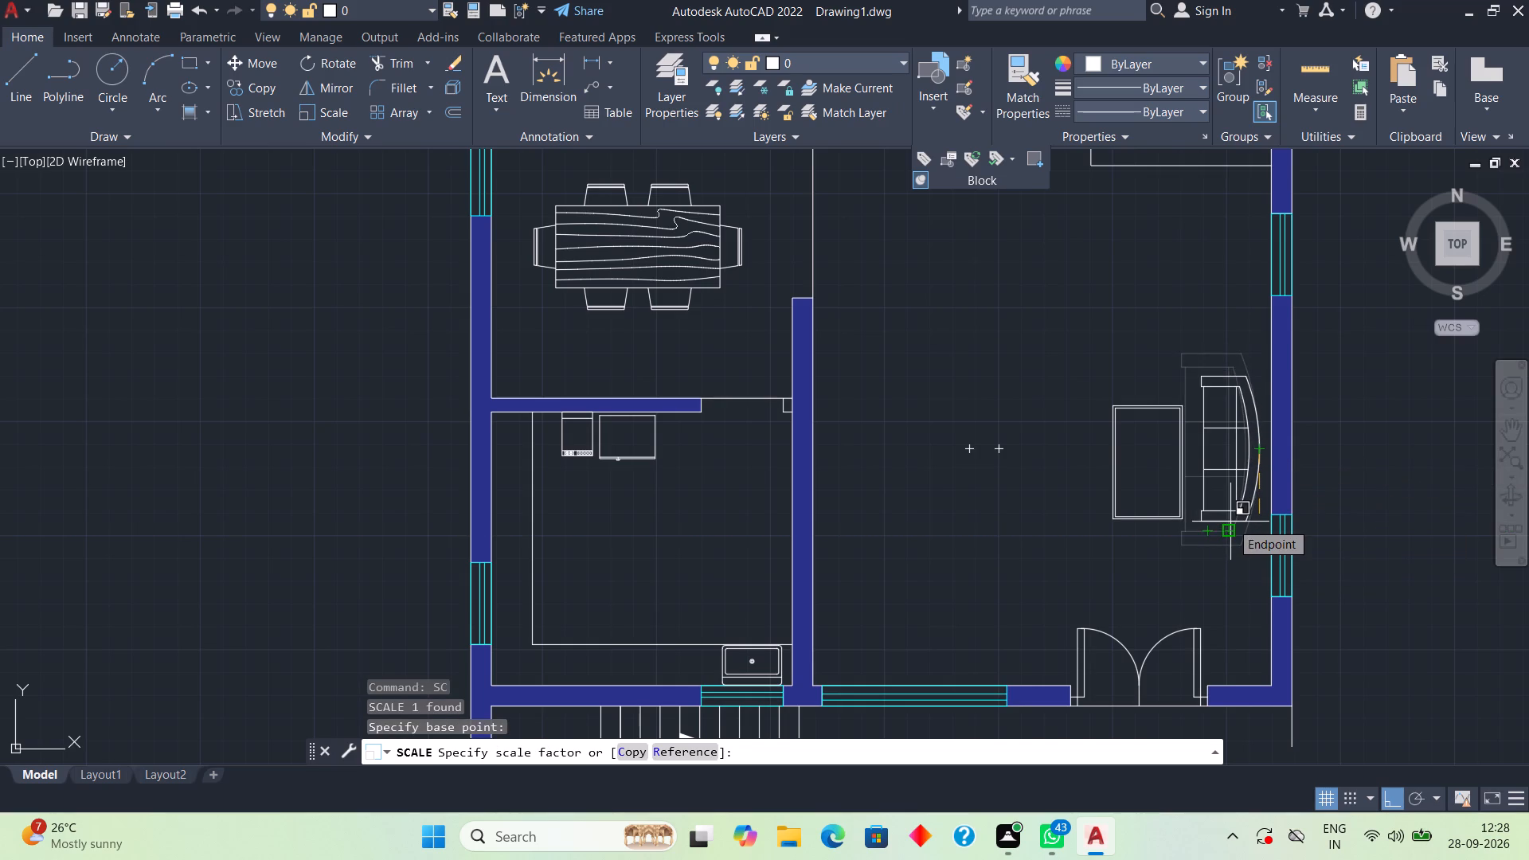
{"action": "left_click", "coordinate": [1230, 522]}
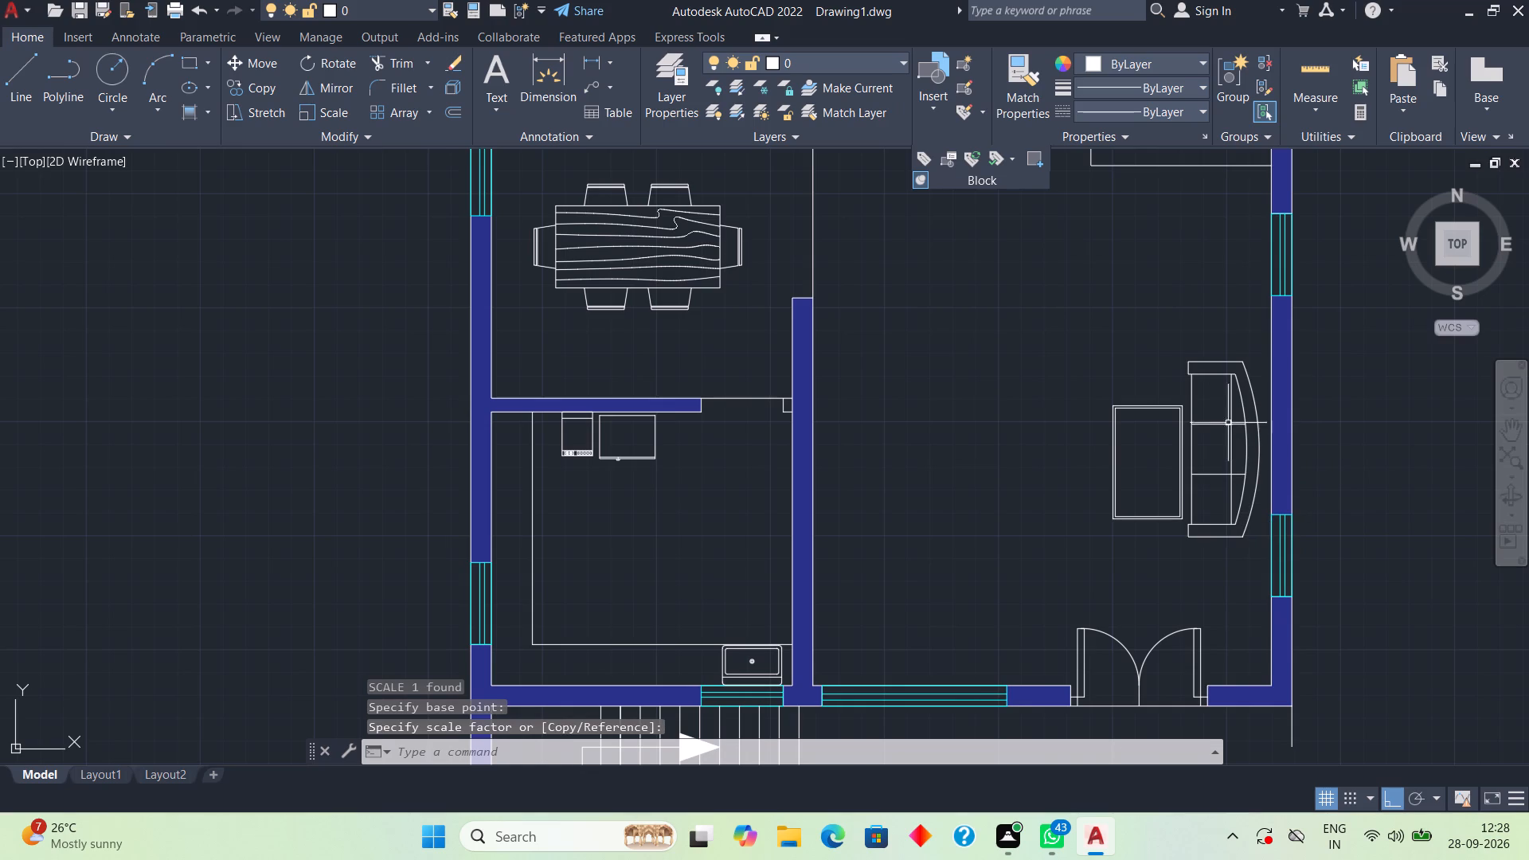
Scale both nested rectangles down to about three-quarters of their size, from a point inside them near the sofa.
{"action": "scroll", "coordinate": [1185, 455], "scroll_direction": "up", "scroll_amount": 1}
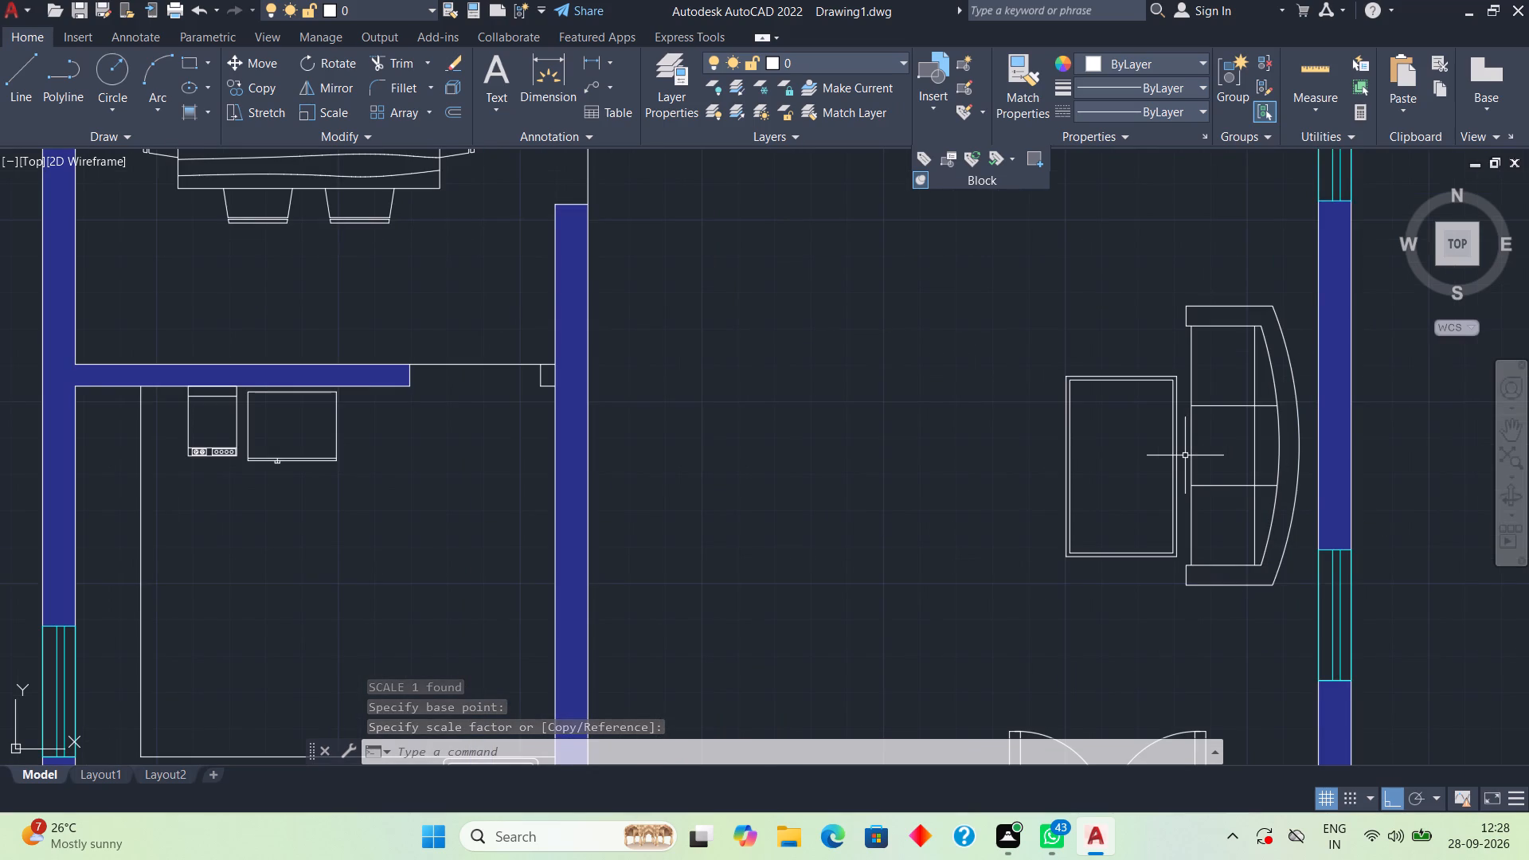
{"action": "left_click", "coordinate": [1185, 455]}
{"action": "left_click_drag", "start_coordinate": [1185, 455], "coordinate": [1177, 456]}
{"action": "left_click", "coordinate": [1162, 463]}
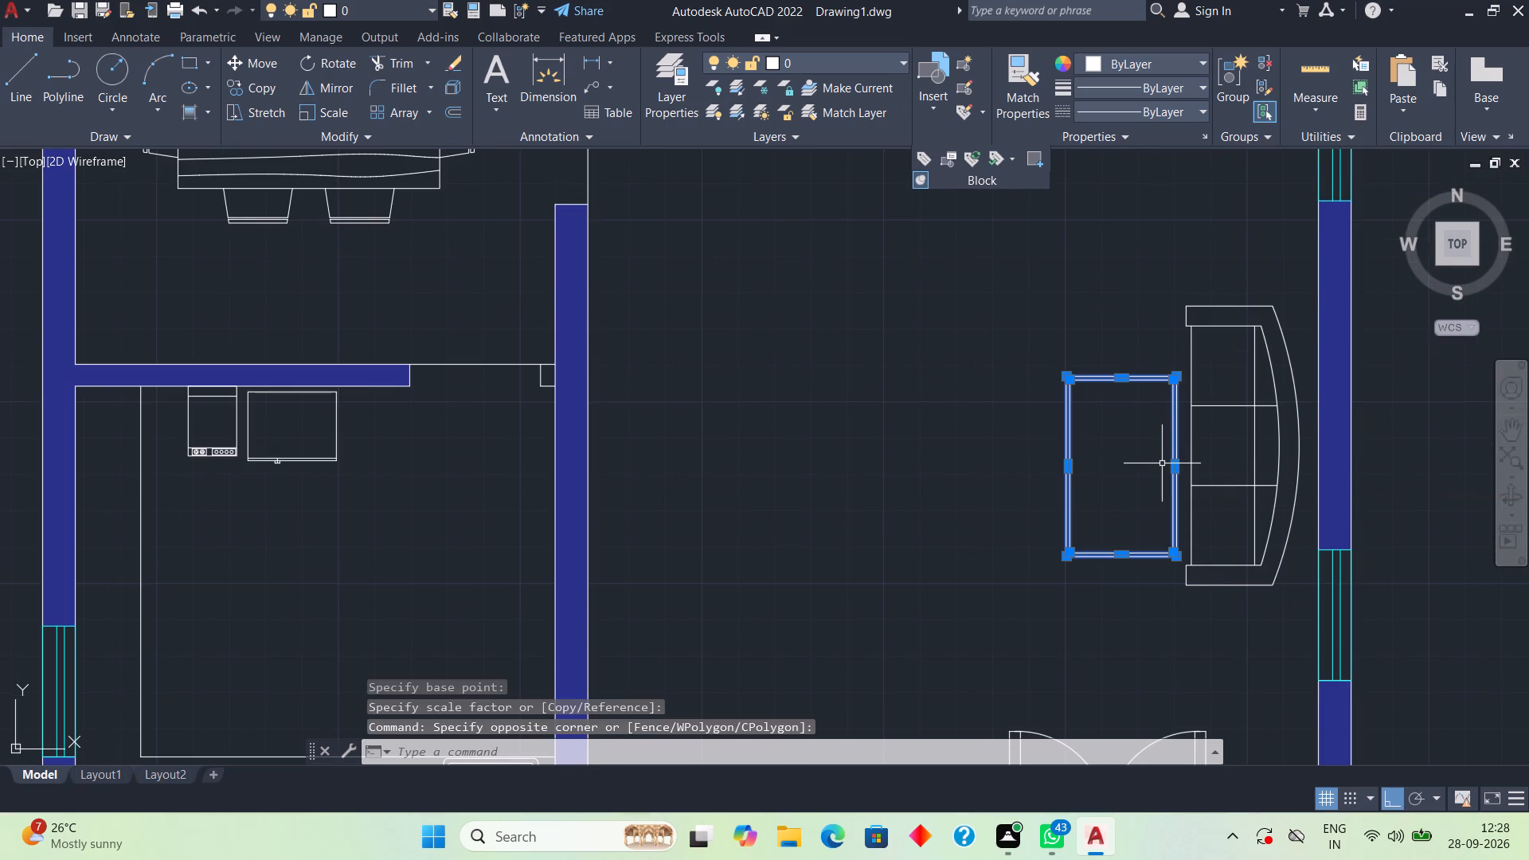
{"action": "scroll", "coordinate": [1162, 463], "scroll_direction": "up", "scroll_amount": 1}
{"action": "type", "text": "sc"}
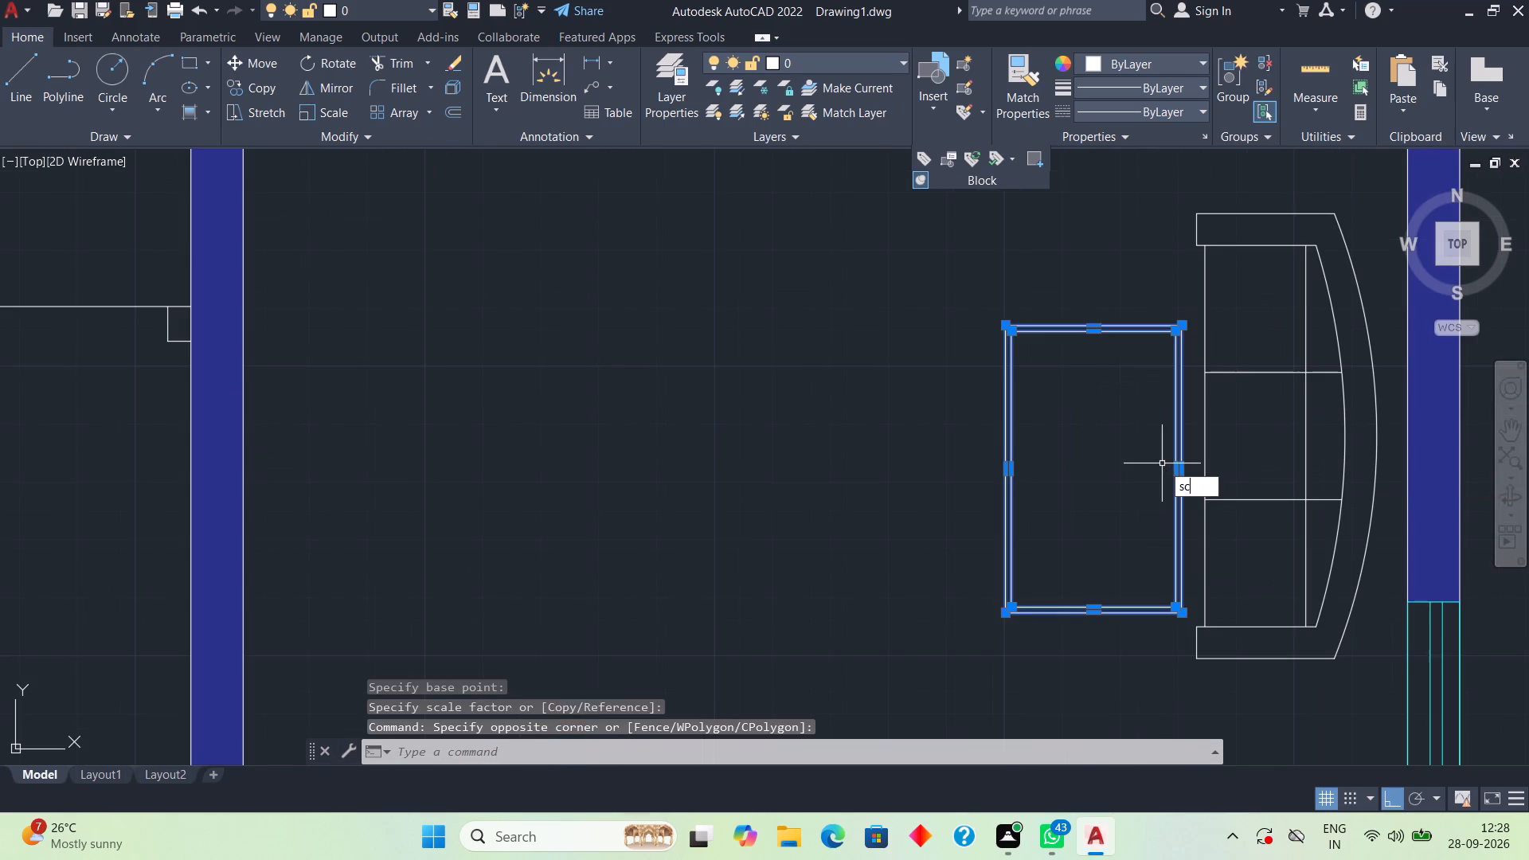
{"action": "key", "text": "space"}
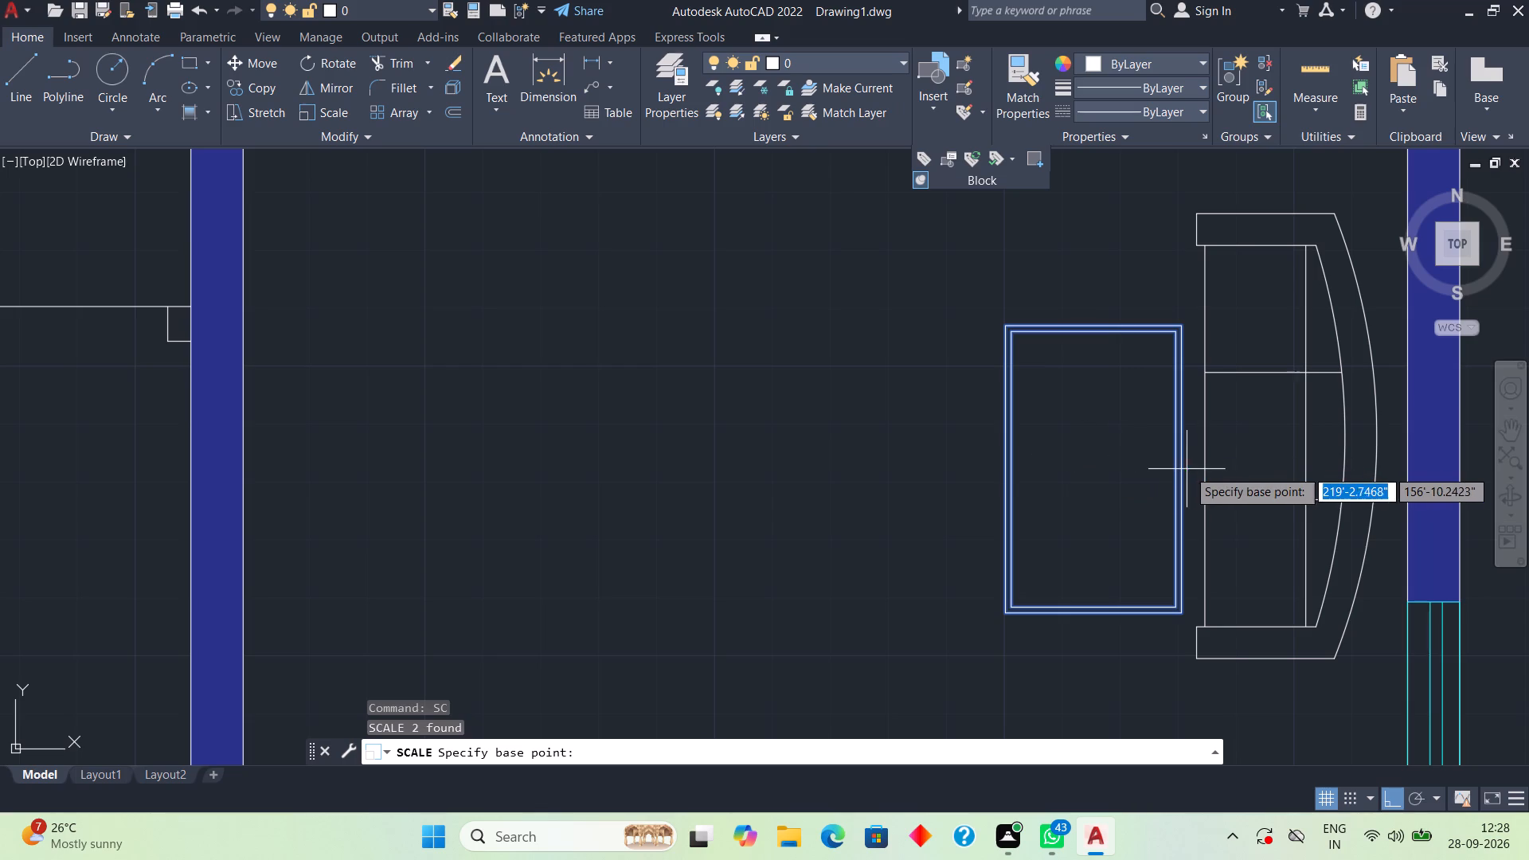
{"action": "left_click", "coordinate": [1153, 477]}
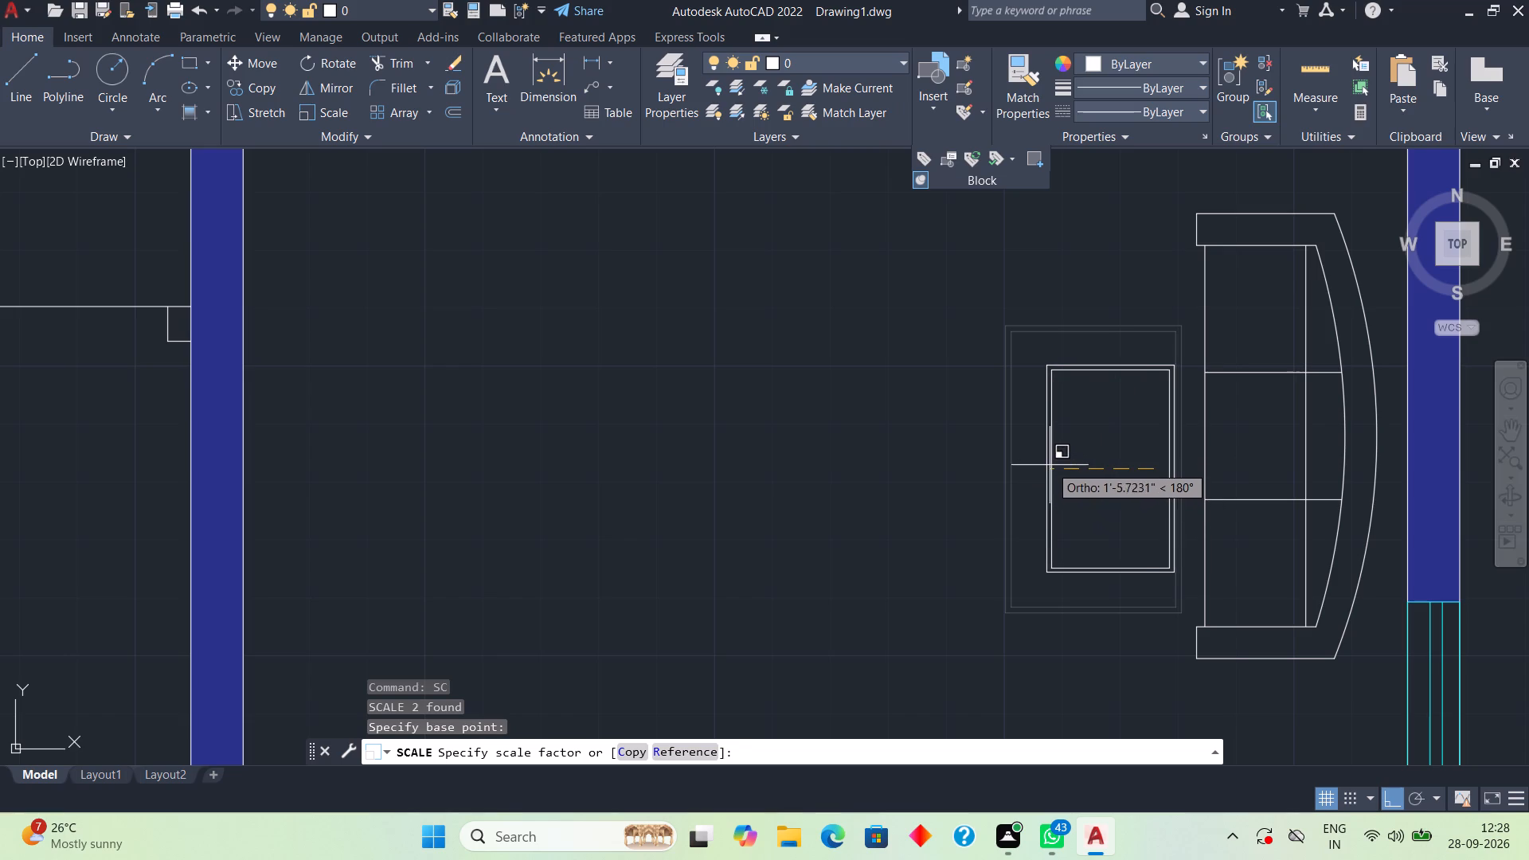
{"action": "left_click", "coordinate": [1048, 463]}
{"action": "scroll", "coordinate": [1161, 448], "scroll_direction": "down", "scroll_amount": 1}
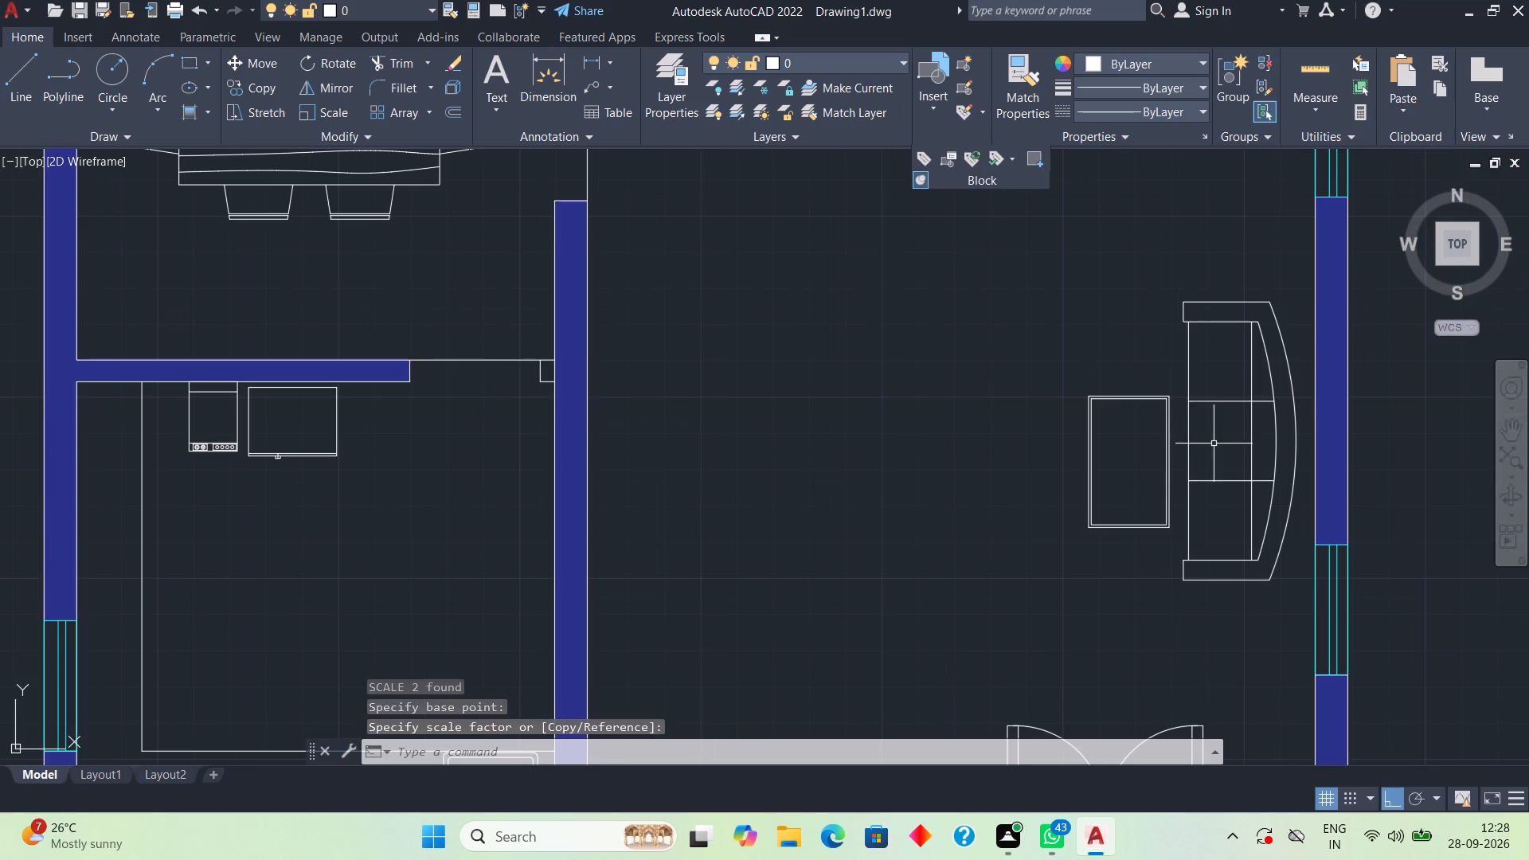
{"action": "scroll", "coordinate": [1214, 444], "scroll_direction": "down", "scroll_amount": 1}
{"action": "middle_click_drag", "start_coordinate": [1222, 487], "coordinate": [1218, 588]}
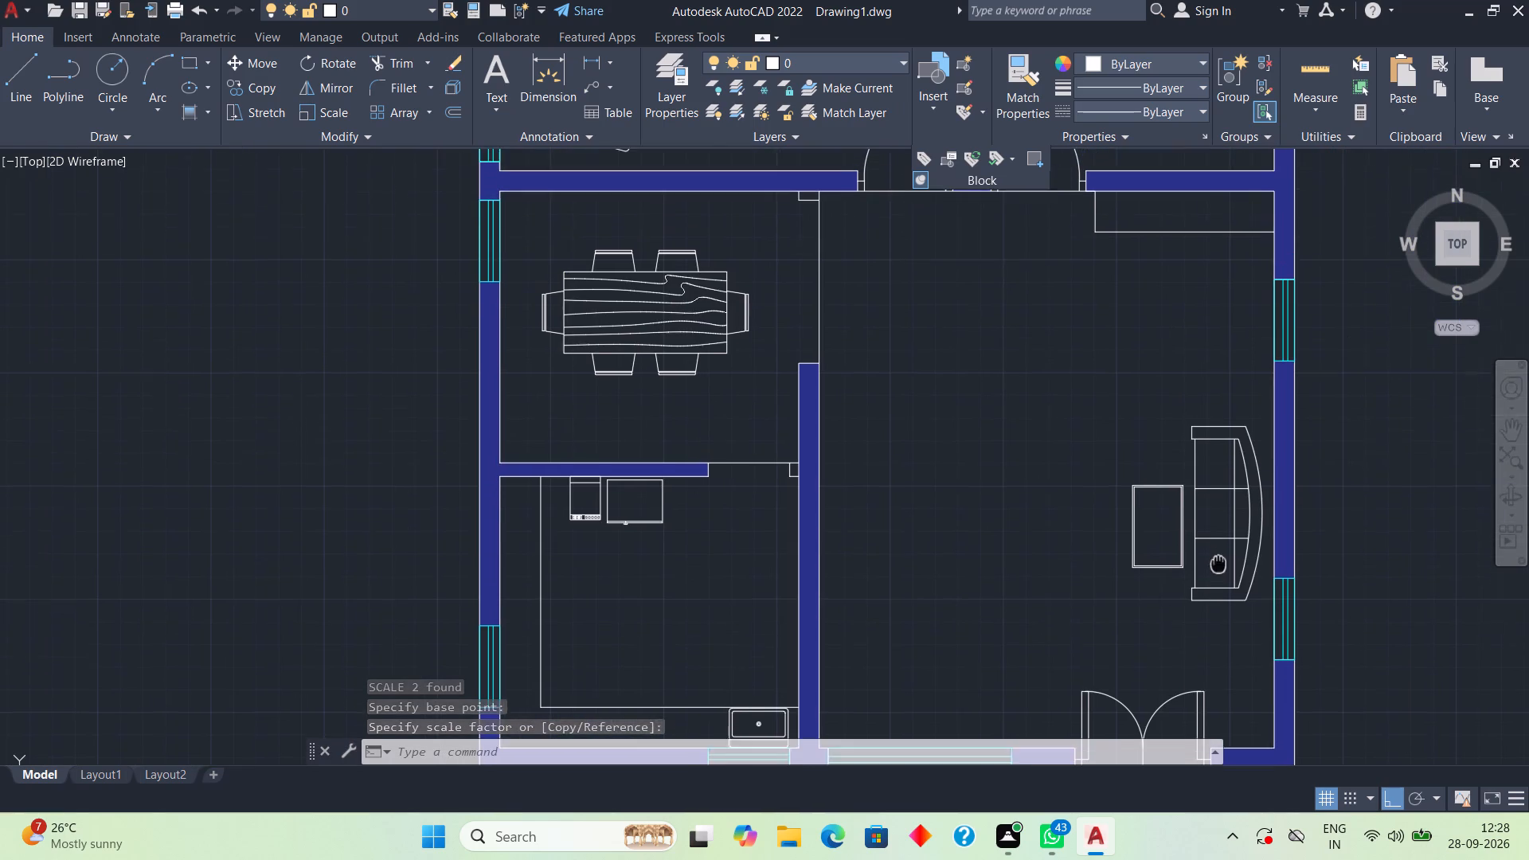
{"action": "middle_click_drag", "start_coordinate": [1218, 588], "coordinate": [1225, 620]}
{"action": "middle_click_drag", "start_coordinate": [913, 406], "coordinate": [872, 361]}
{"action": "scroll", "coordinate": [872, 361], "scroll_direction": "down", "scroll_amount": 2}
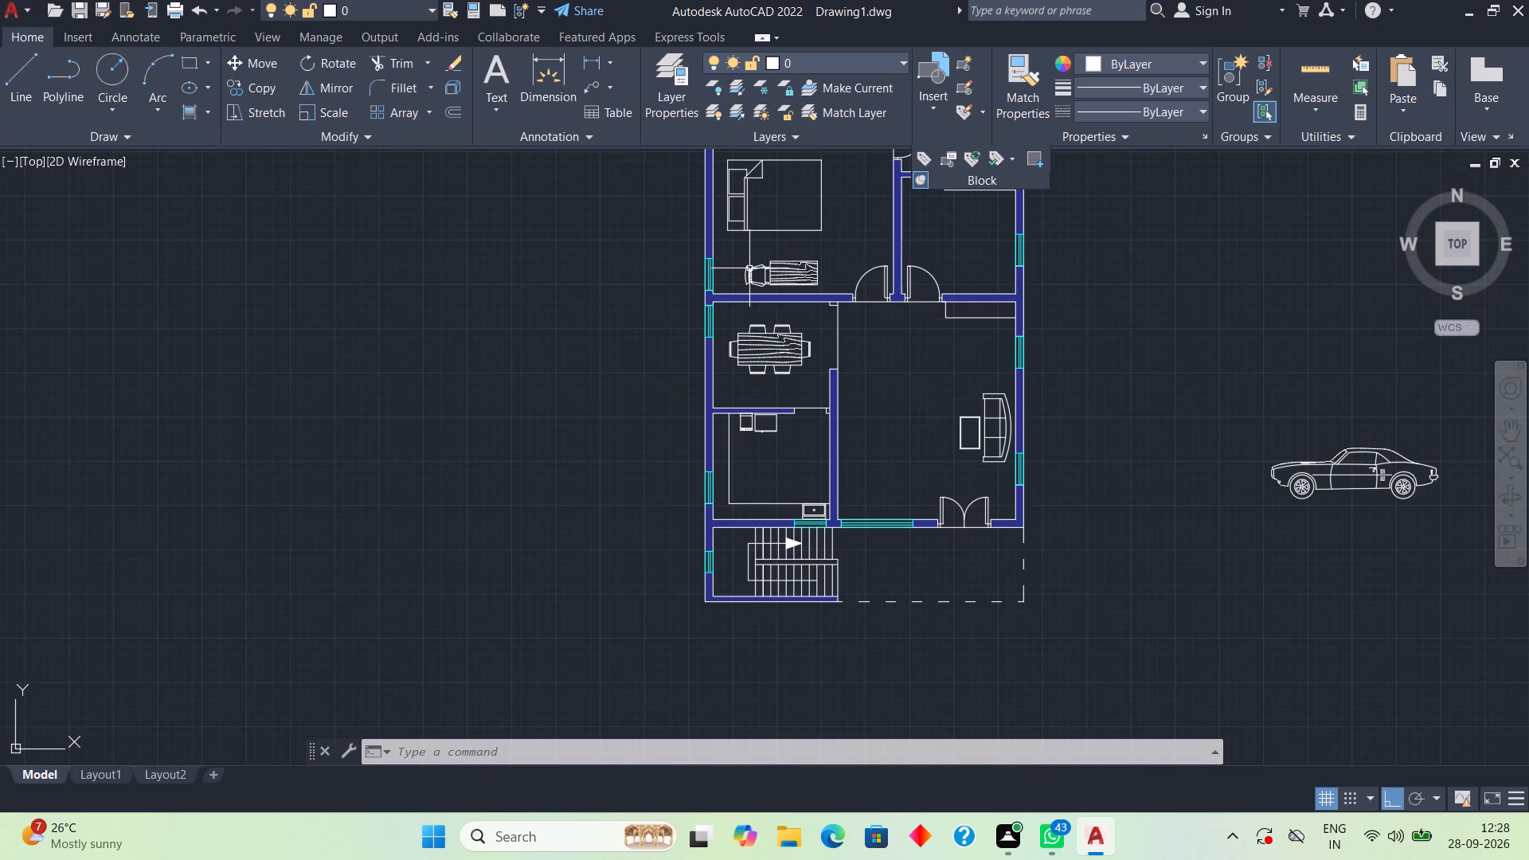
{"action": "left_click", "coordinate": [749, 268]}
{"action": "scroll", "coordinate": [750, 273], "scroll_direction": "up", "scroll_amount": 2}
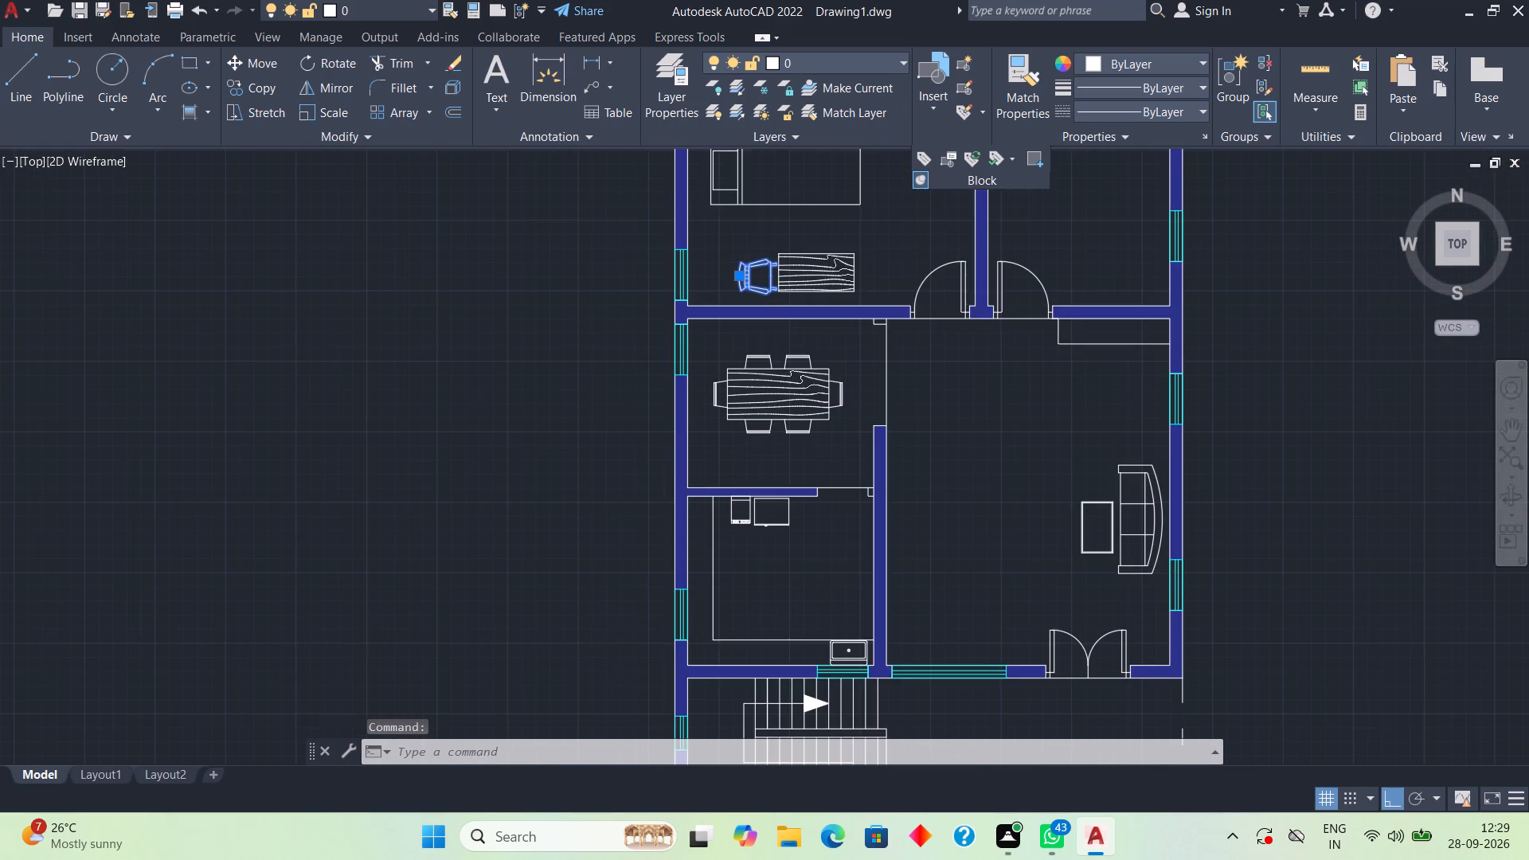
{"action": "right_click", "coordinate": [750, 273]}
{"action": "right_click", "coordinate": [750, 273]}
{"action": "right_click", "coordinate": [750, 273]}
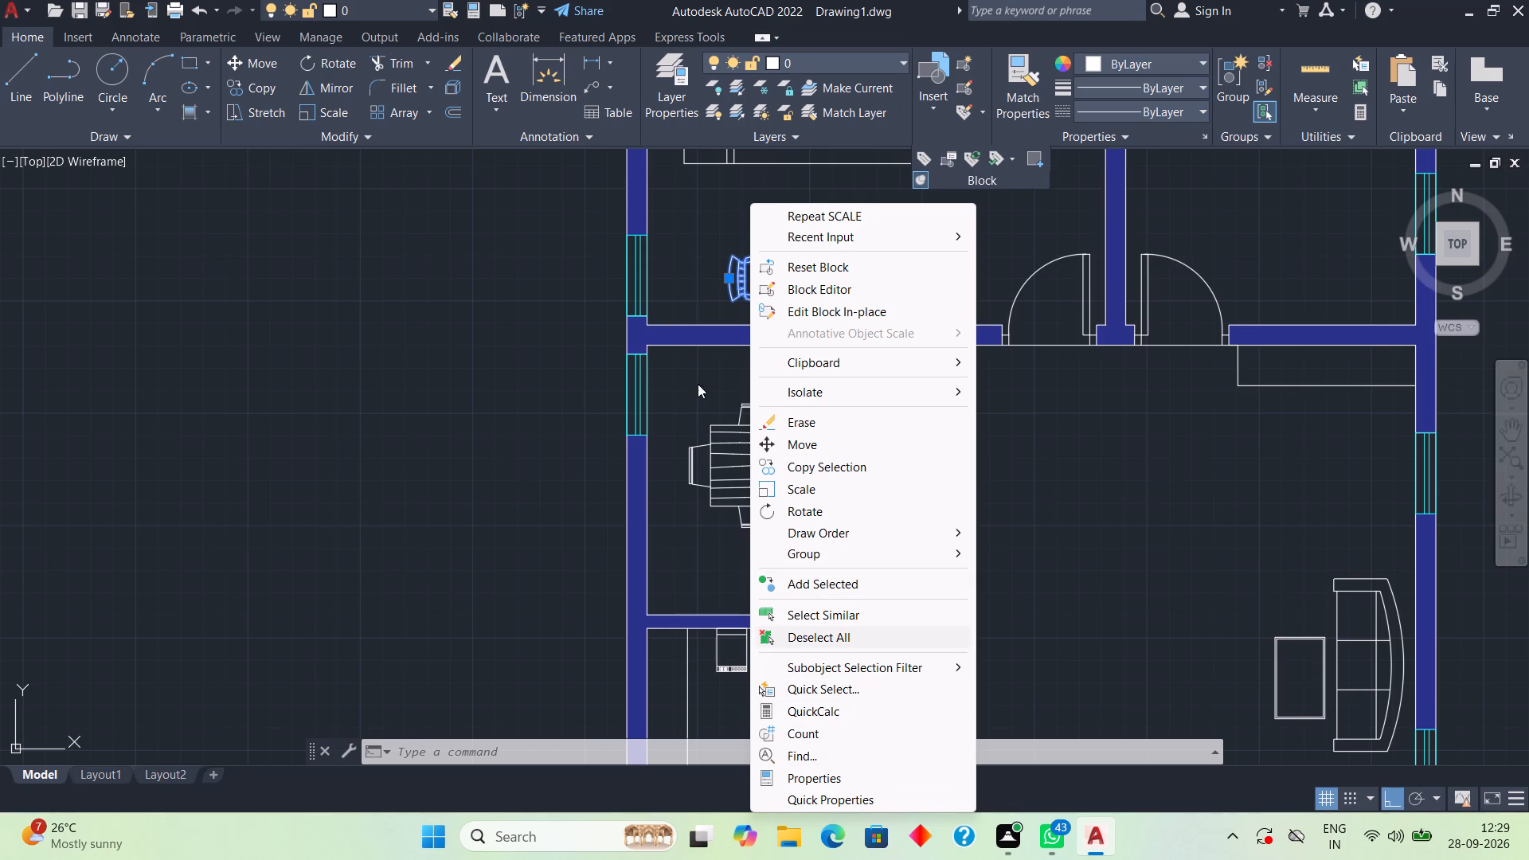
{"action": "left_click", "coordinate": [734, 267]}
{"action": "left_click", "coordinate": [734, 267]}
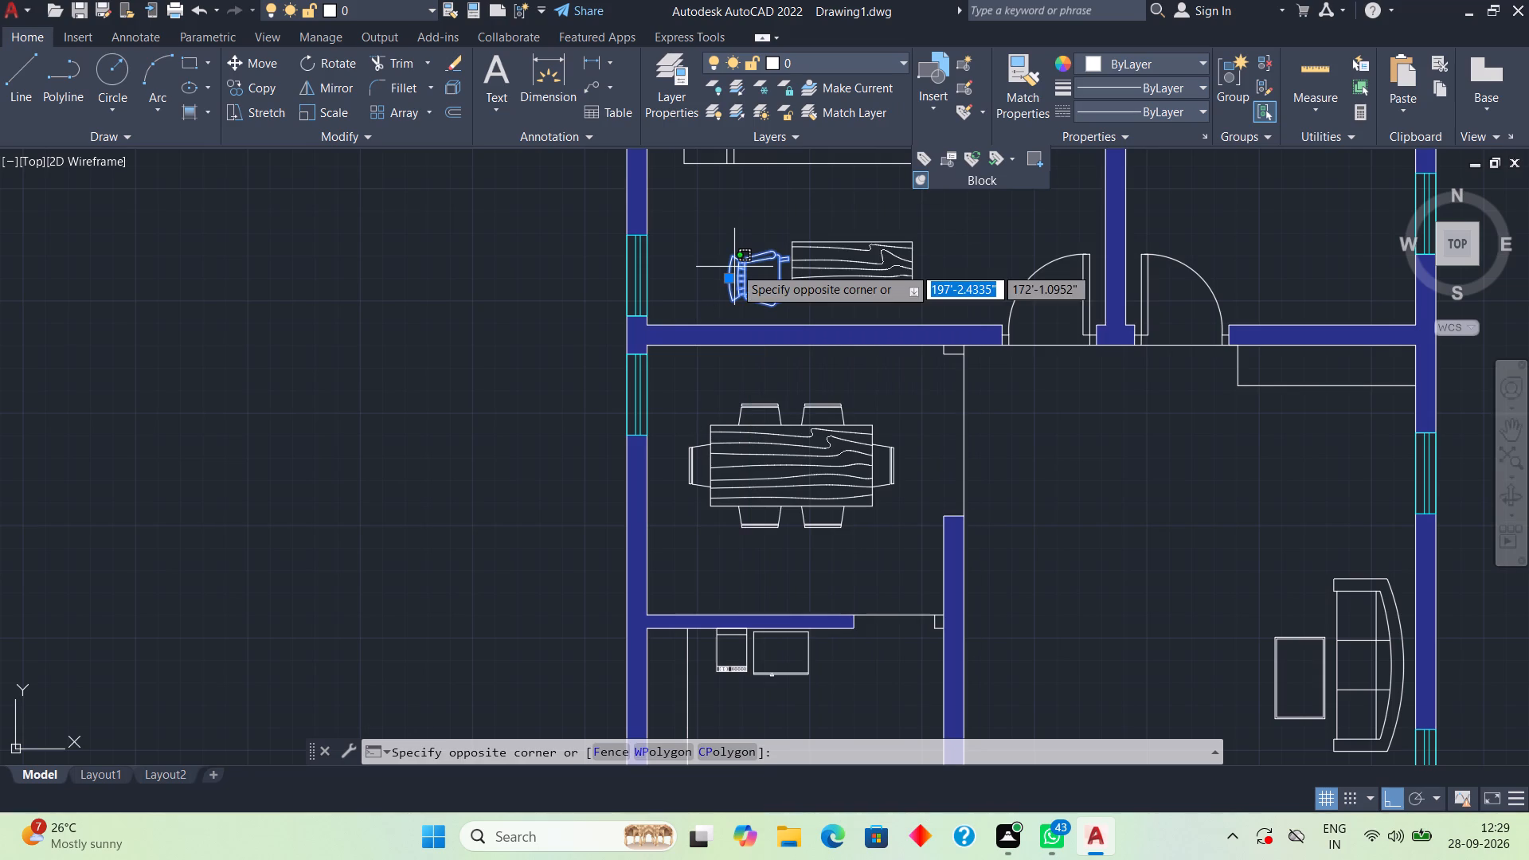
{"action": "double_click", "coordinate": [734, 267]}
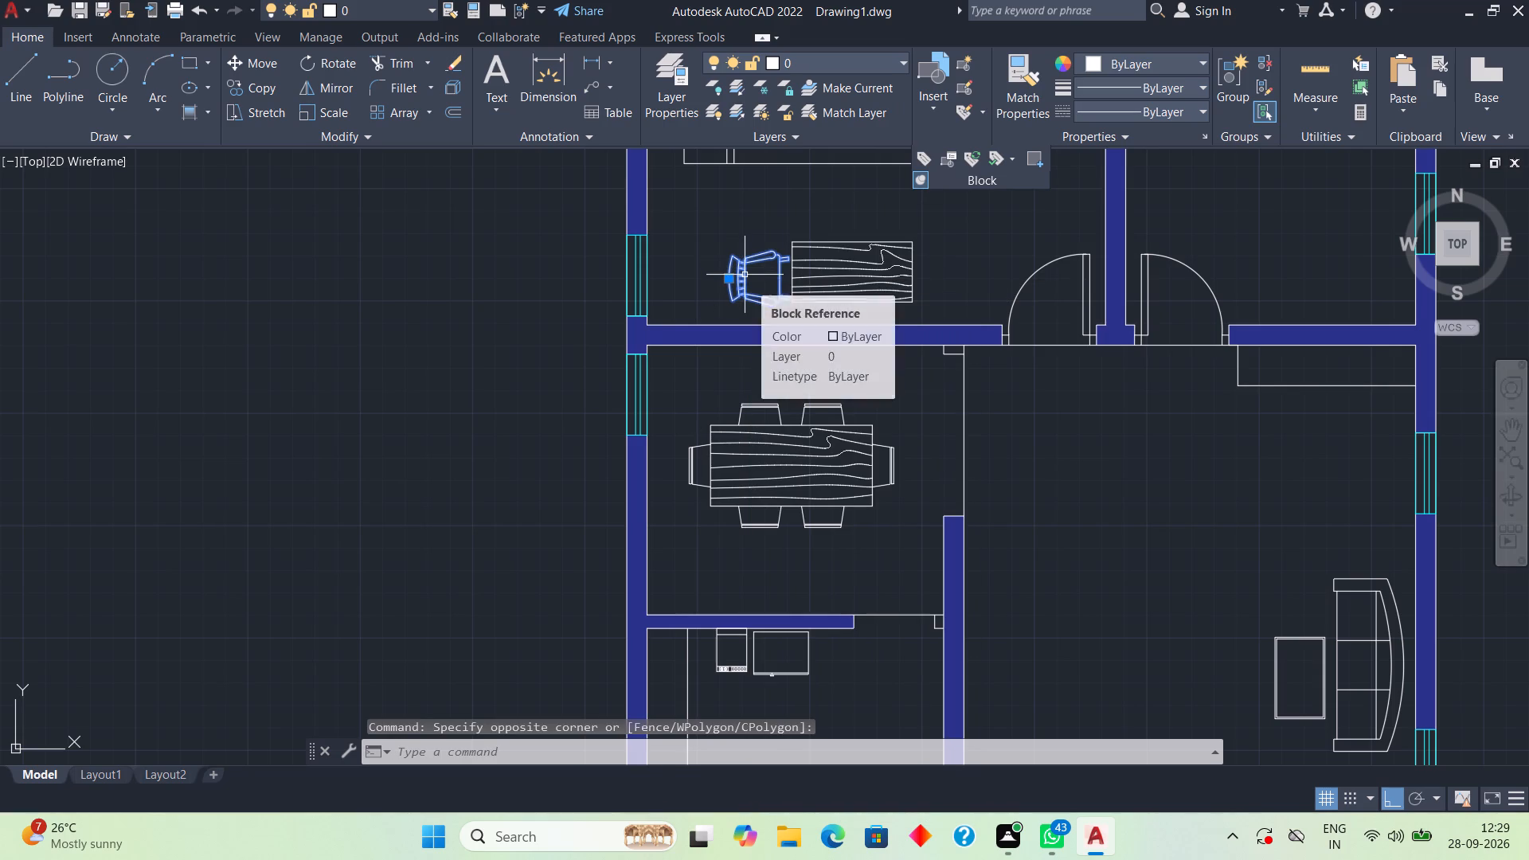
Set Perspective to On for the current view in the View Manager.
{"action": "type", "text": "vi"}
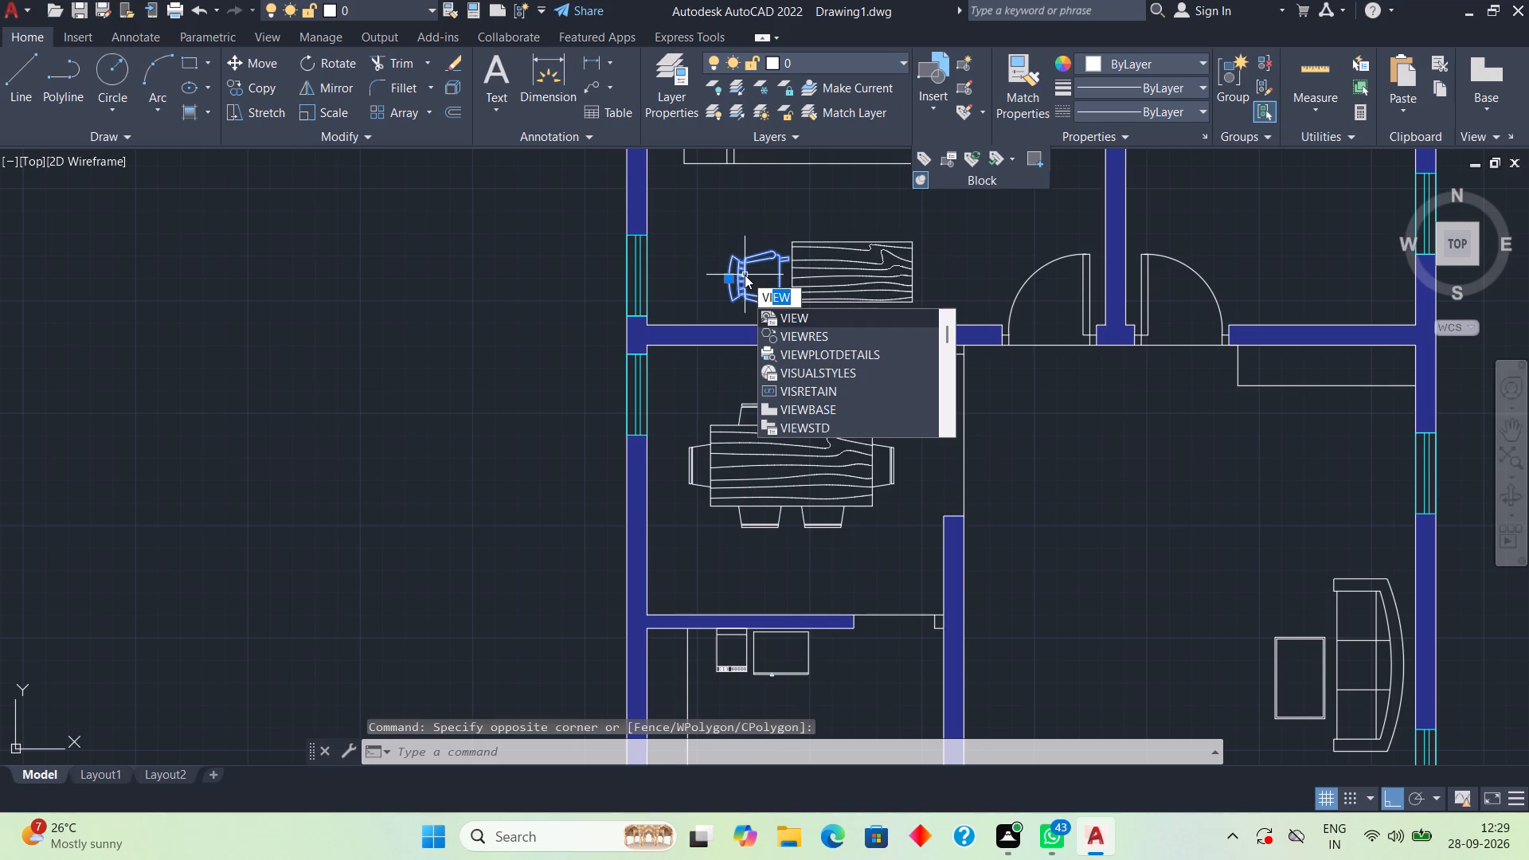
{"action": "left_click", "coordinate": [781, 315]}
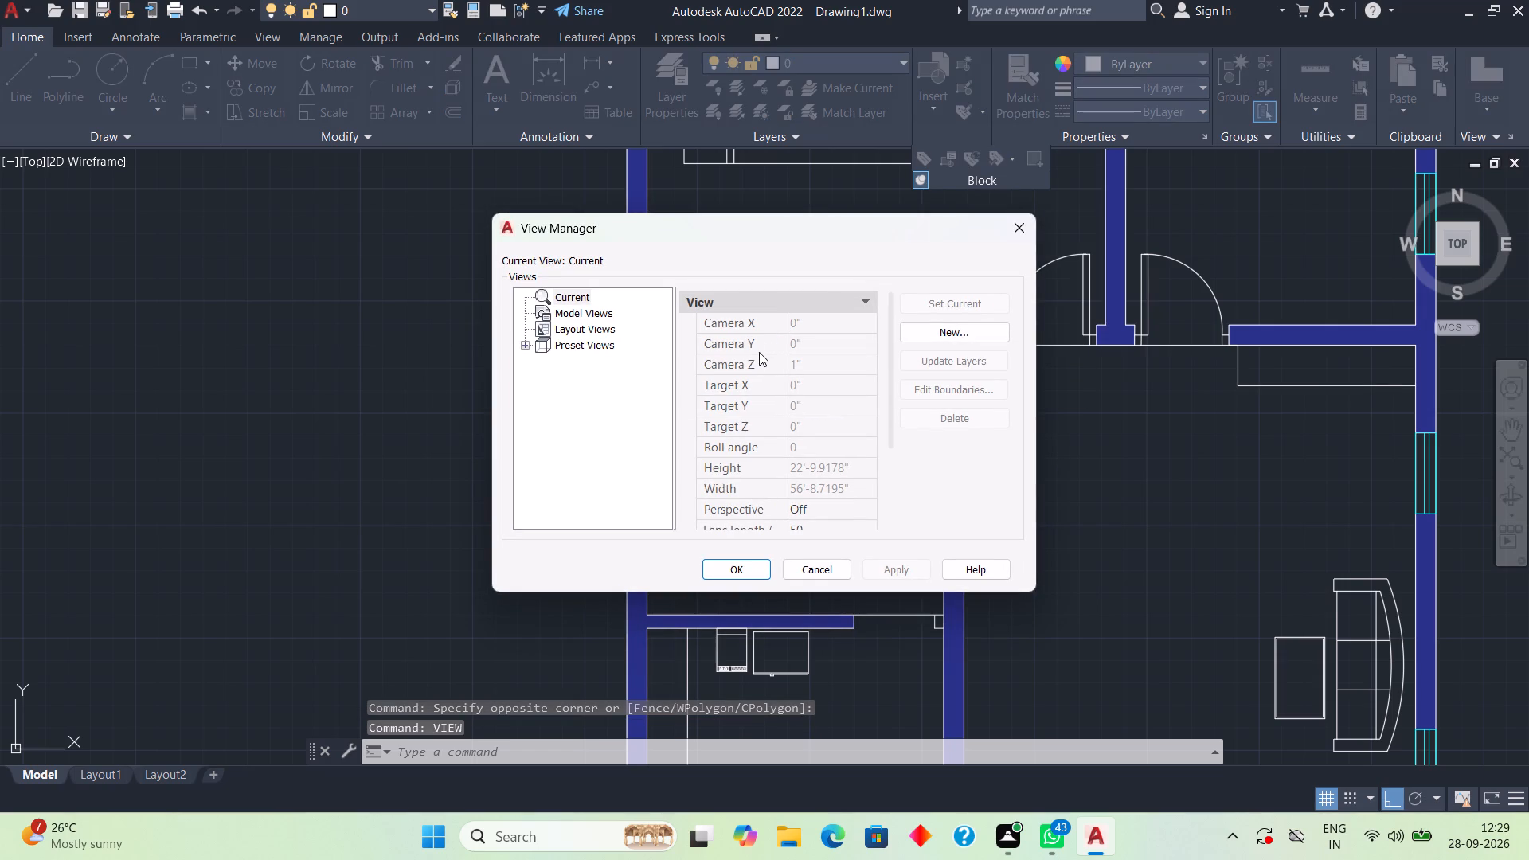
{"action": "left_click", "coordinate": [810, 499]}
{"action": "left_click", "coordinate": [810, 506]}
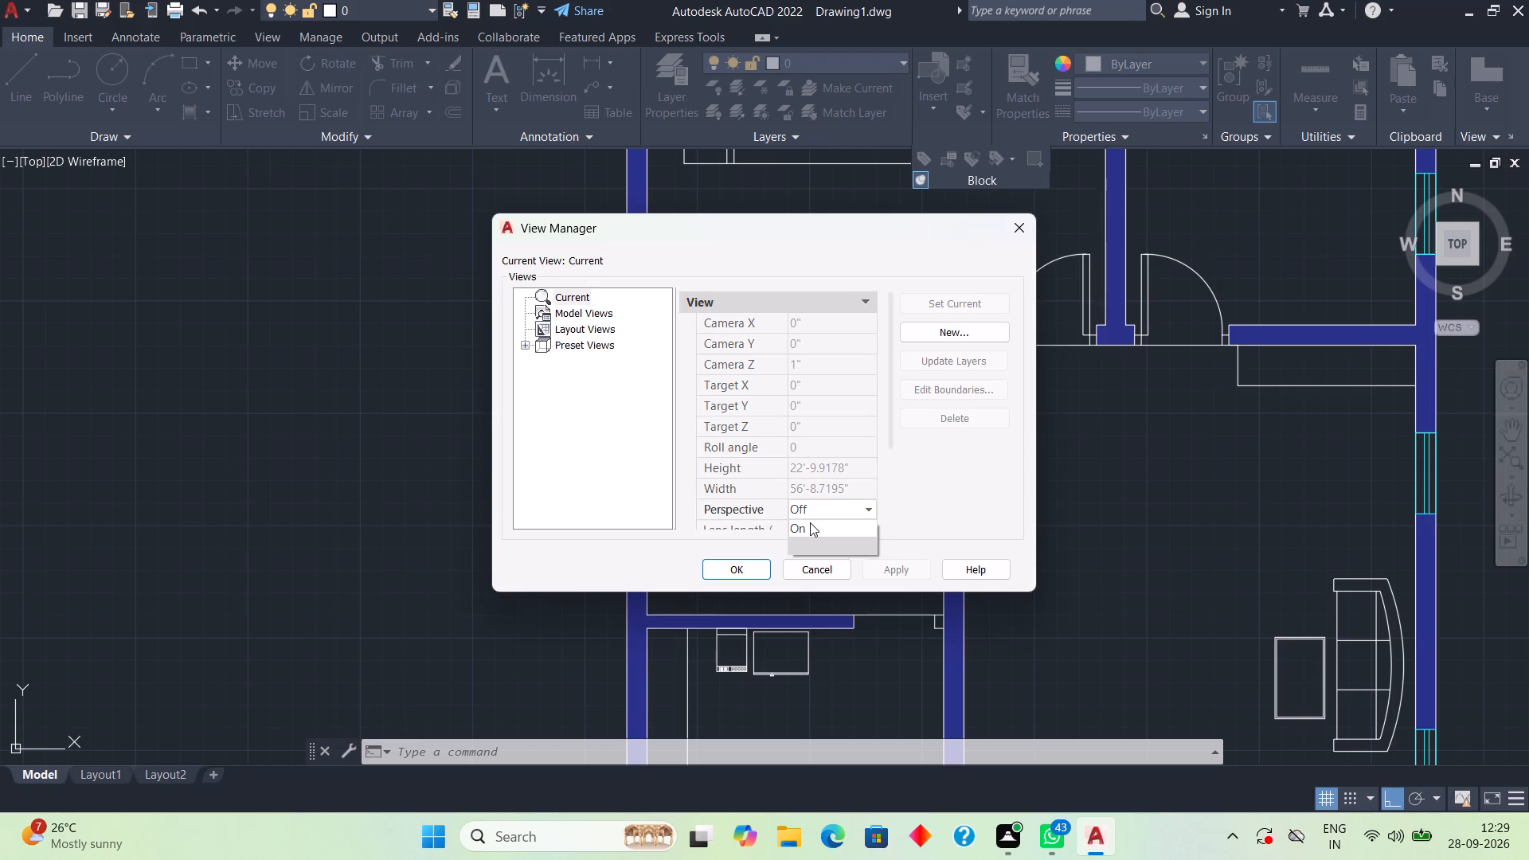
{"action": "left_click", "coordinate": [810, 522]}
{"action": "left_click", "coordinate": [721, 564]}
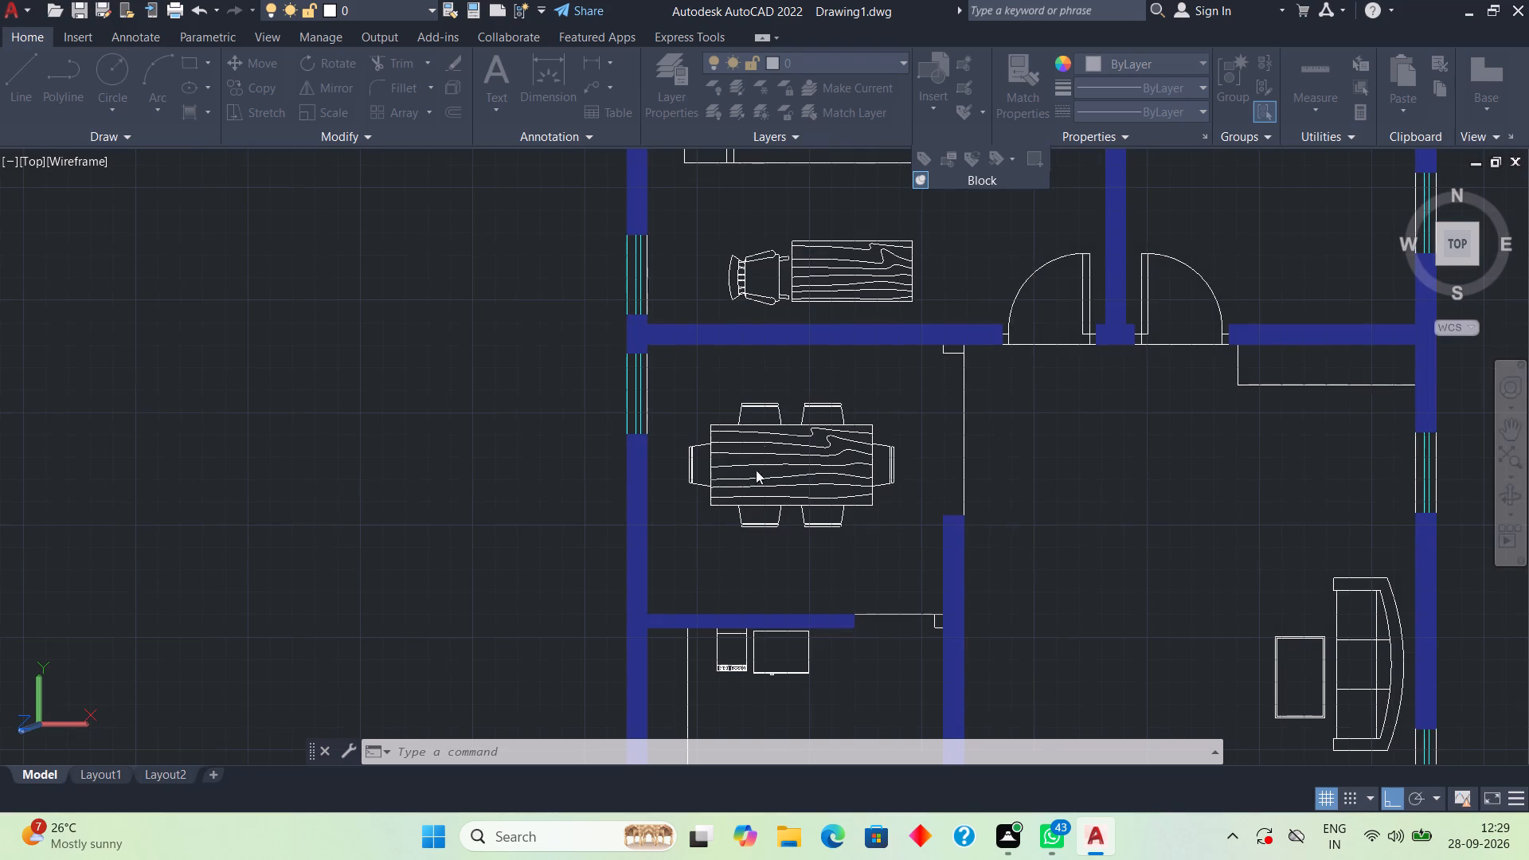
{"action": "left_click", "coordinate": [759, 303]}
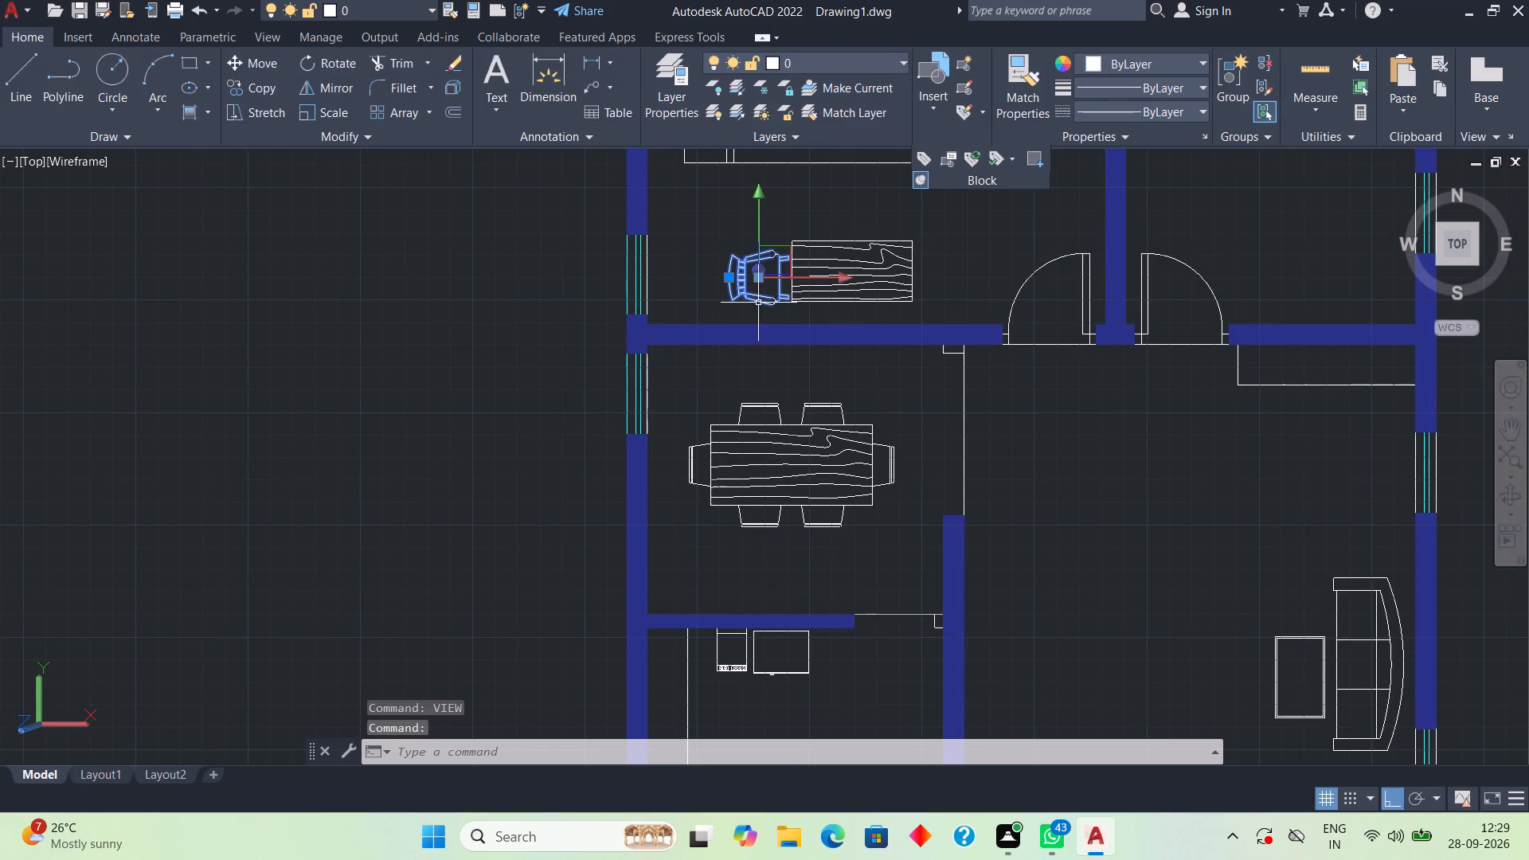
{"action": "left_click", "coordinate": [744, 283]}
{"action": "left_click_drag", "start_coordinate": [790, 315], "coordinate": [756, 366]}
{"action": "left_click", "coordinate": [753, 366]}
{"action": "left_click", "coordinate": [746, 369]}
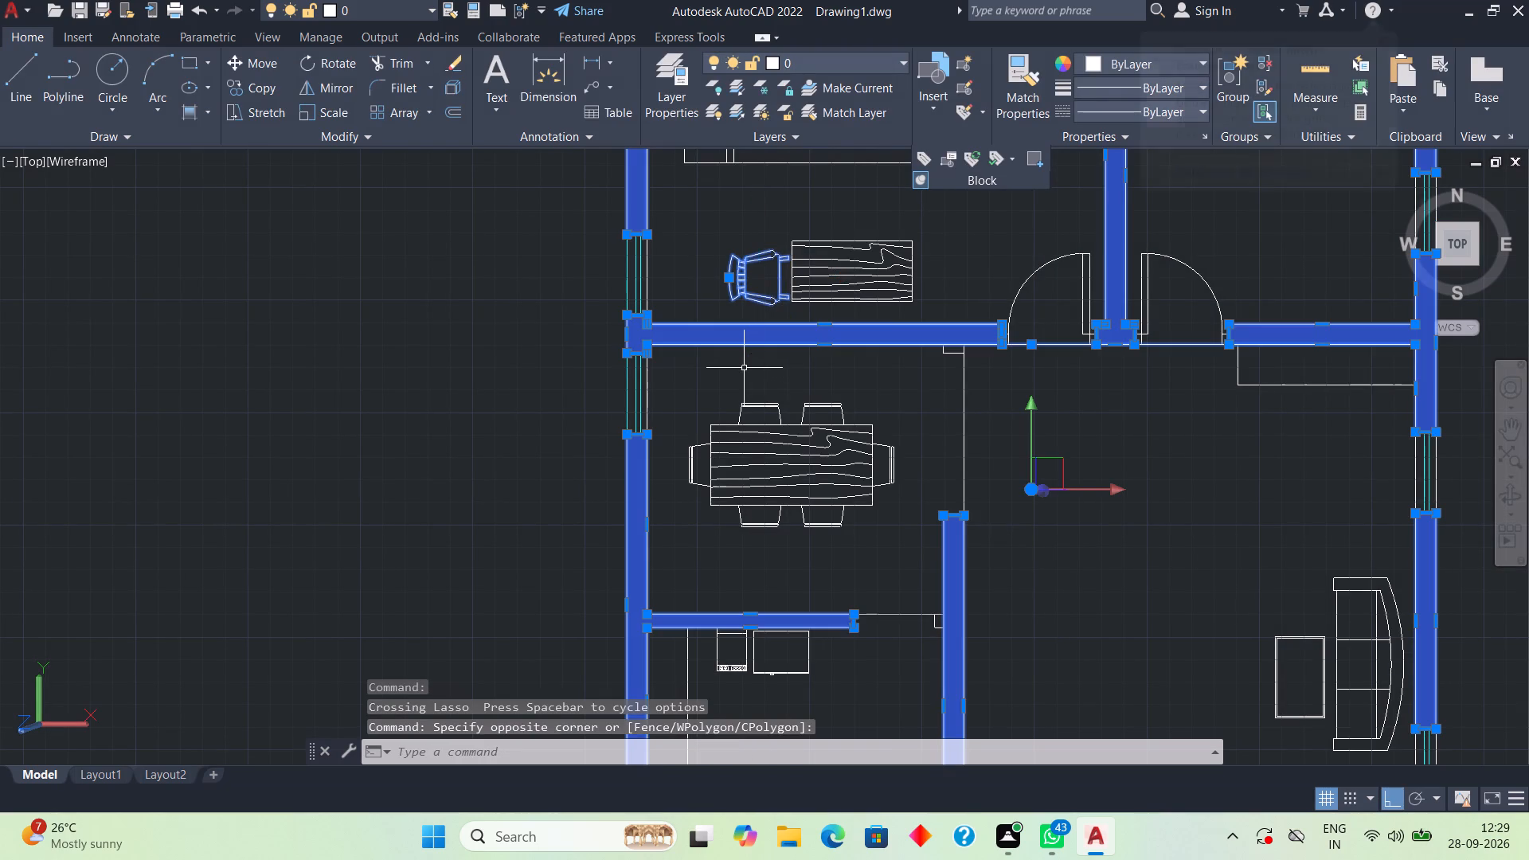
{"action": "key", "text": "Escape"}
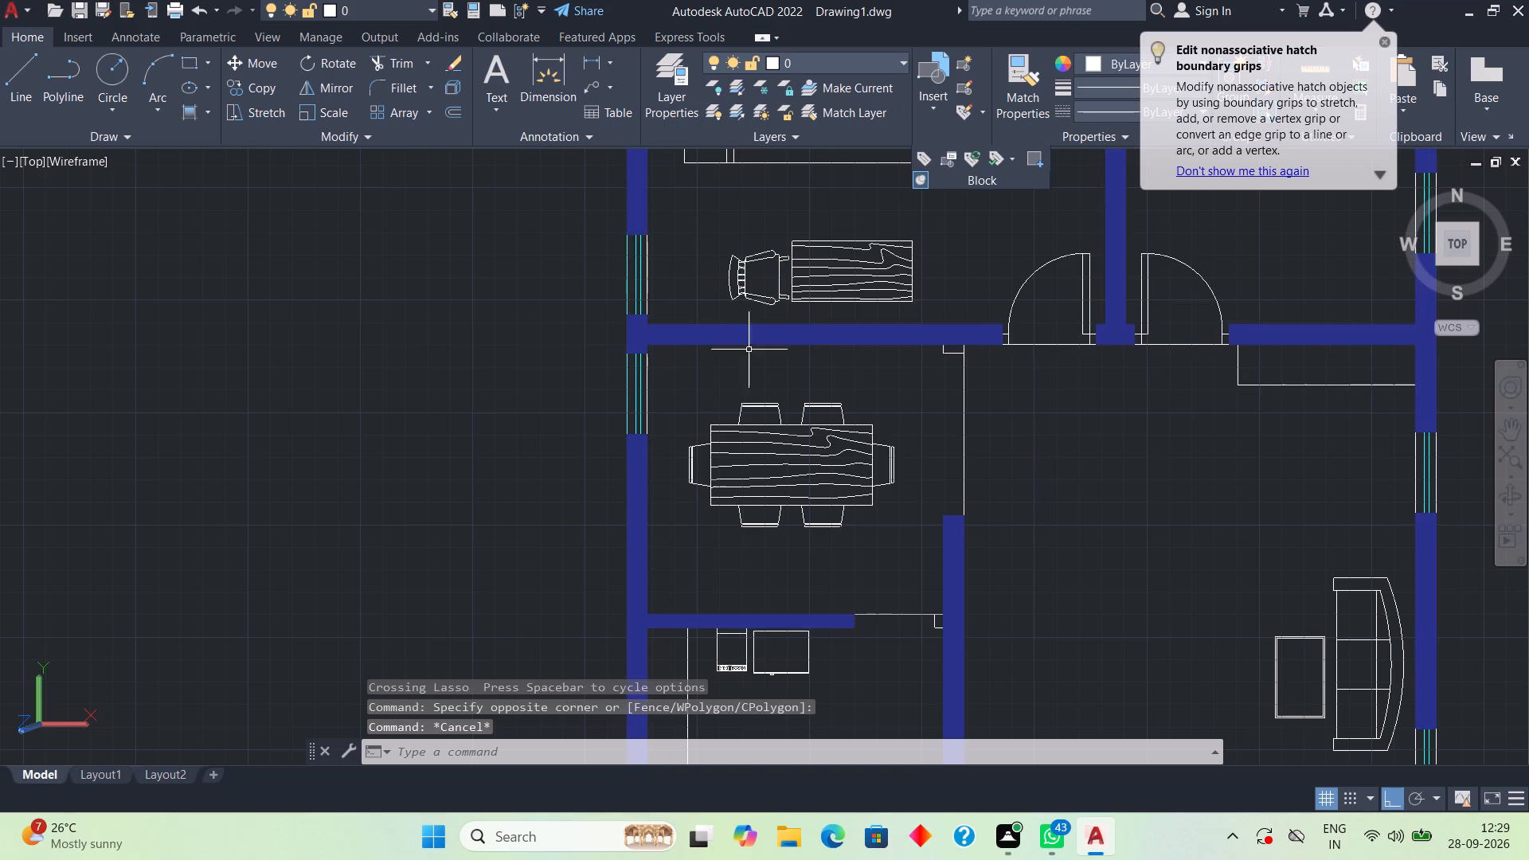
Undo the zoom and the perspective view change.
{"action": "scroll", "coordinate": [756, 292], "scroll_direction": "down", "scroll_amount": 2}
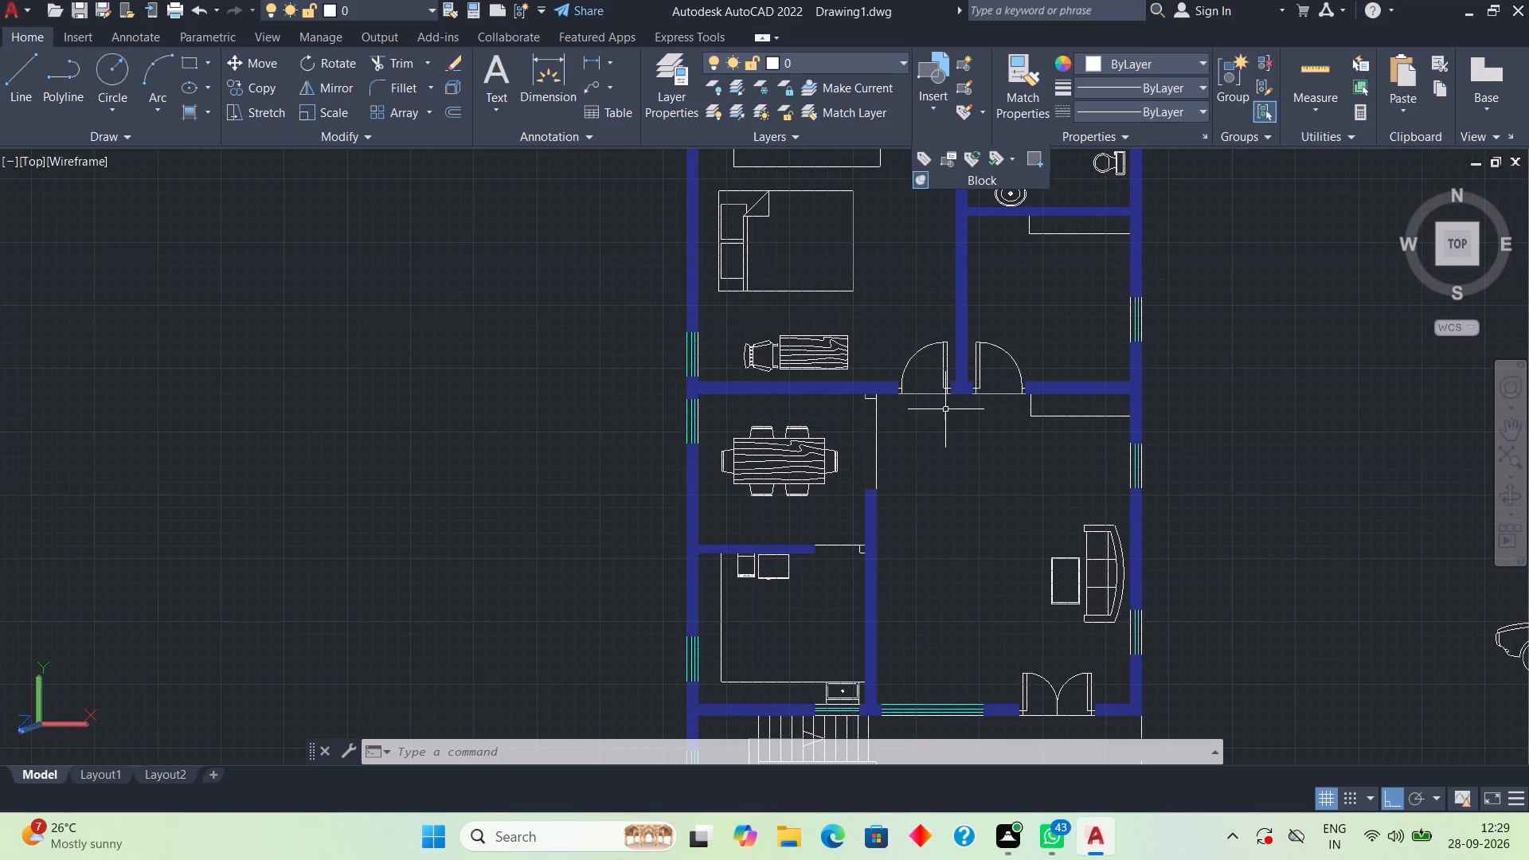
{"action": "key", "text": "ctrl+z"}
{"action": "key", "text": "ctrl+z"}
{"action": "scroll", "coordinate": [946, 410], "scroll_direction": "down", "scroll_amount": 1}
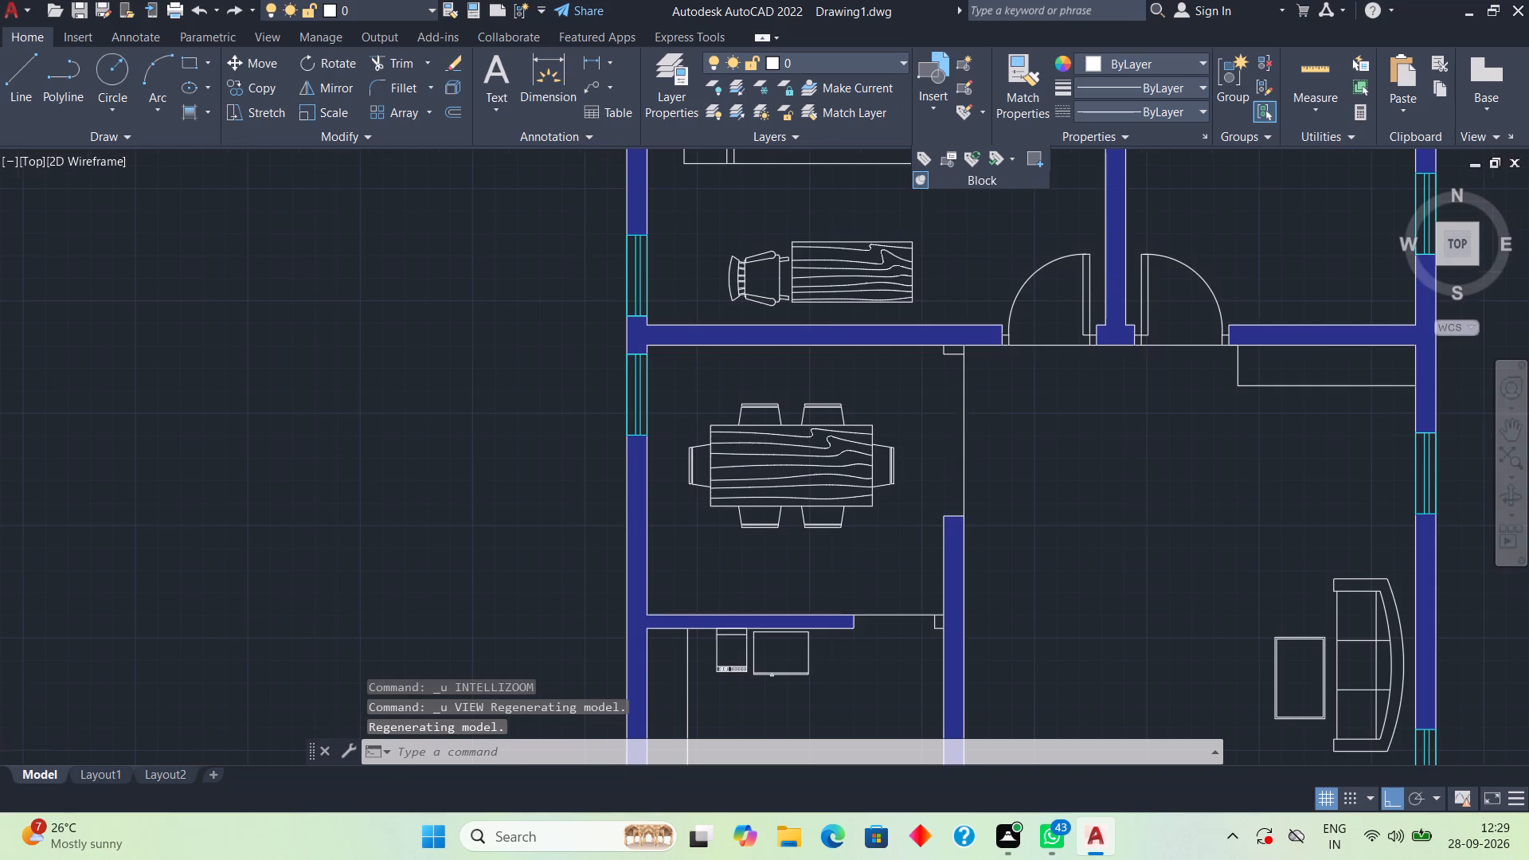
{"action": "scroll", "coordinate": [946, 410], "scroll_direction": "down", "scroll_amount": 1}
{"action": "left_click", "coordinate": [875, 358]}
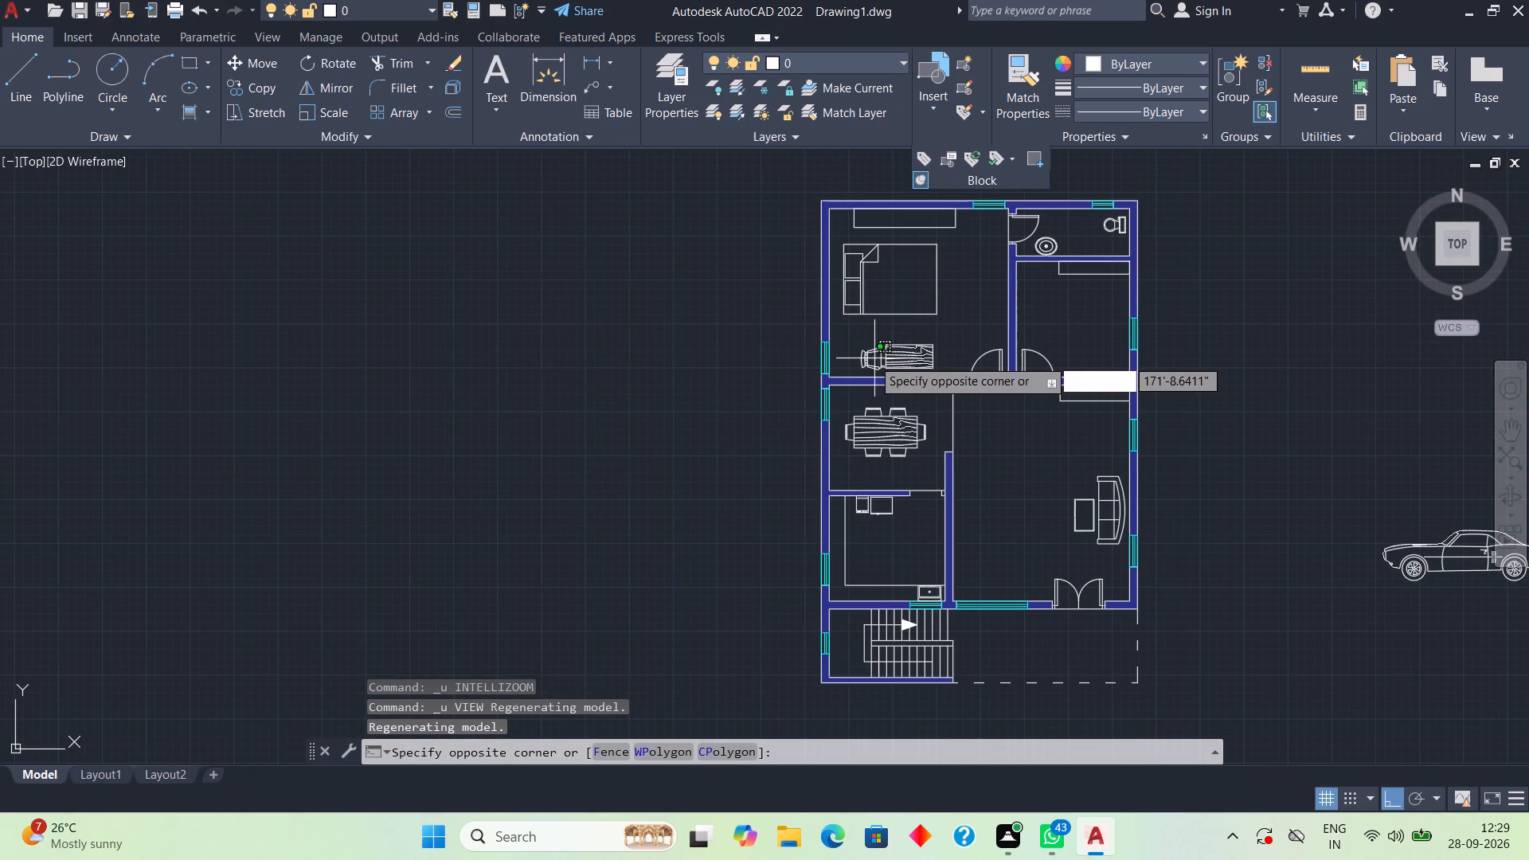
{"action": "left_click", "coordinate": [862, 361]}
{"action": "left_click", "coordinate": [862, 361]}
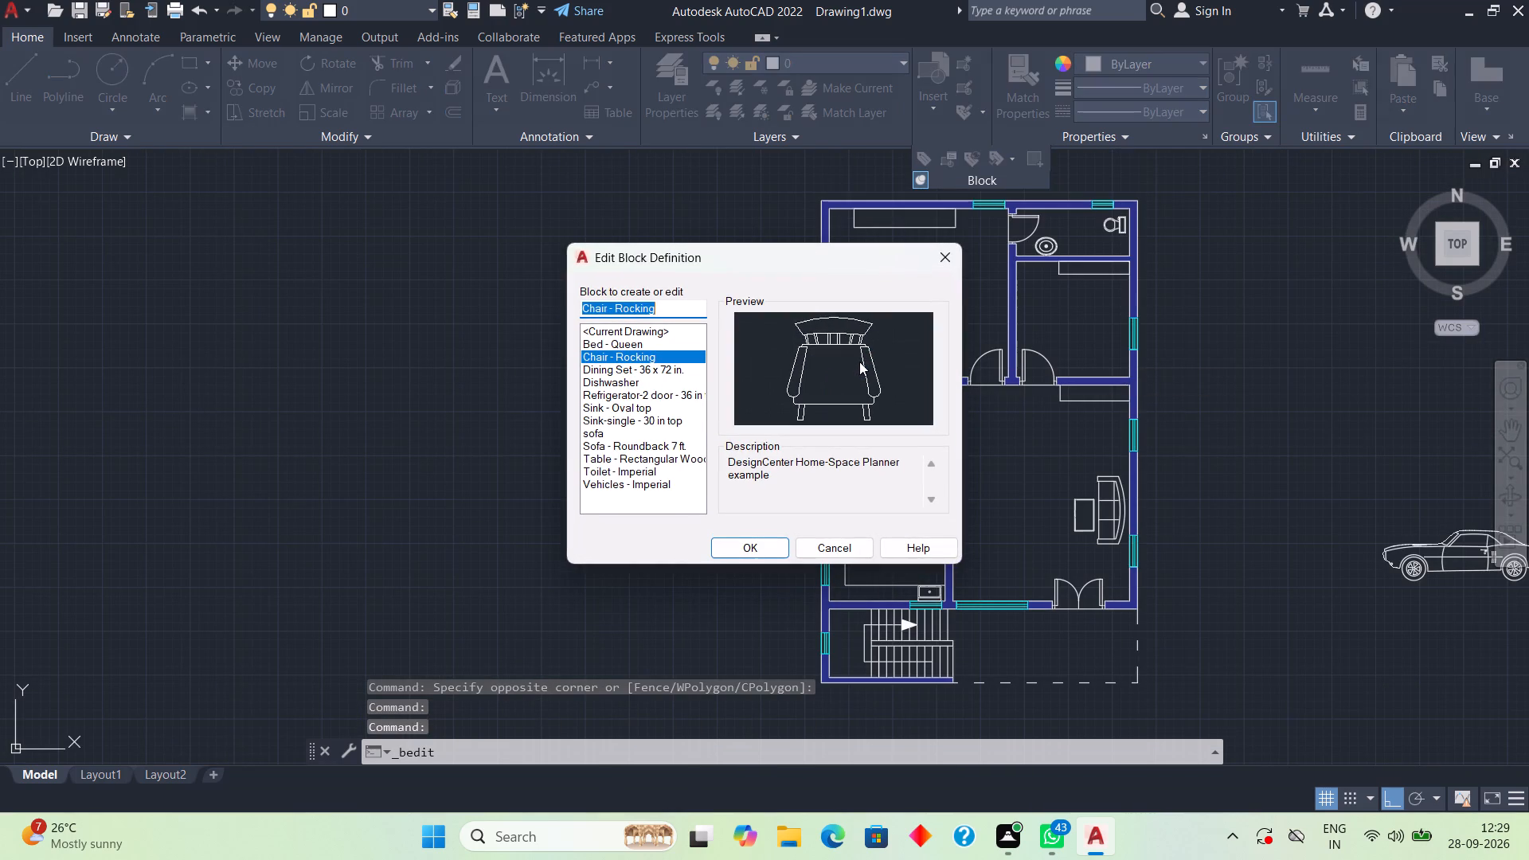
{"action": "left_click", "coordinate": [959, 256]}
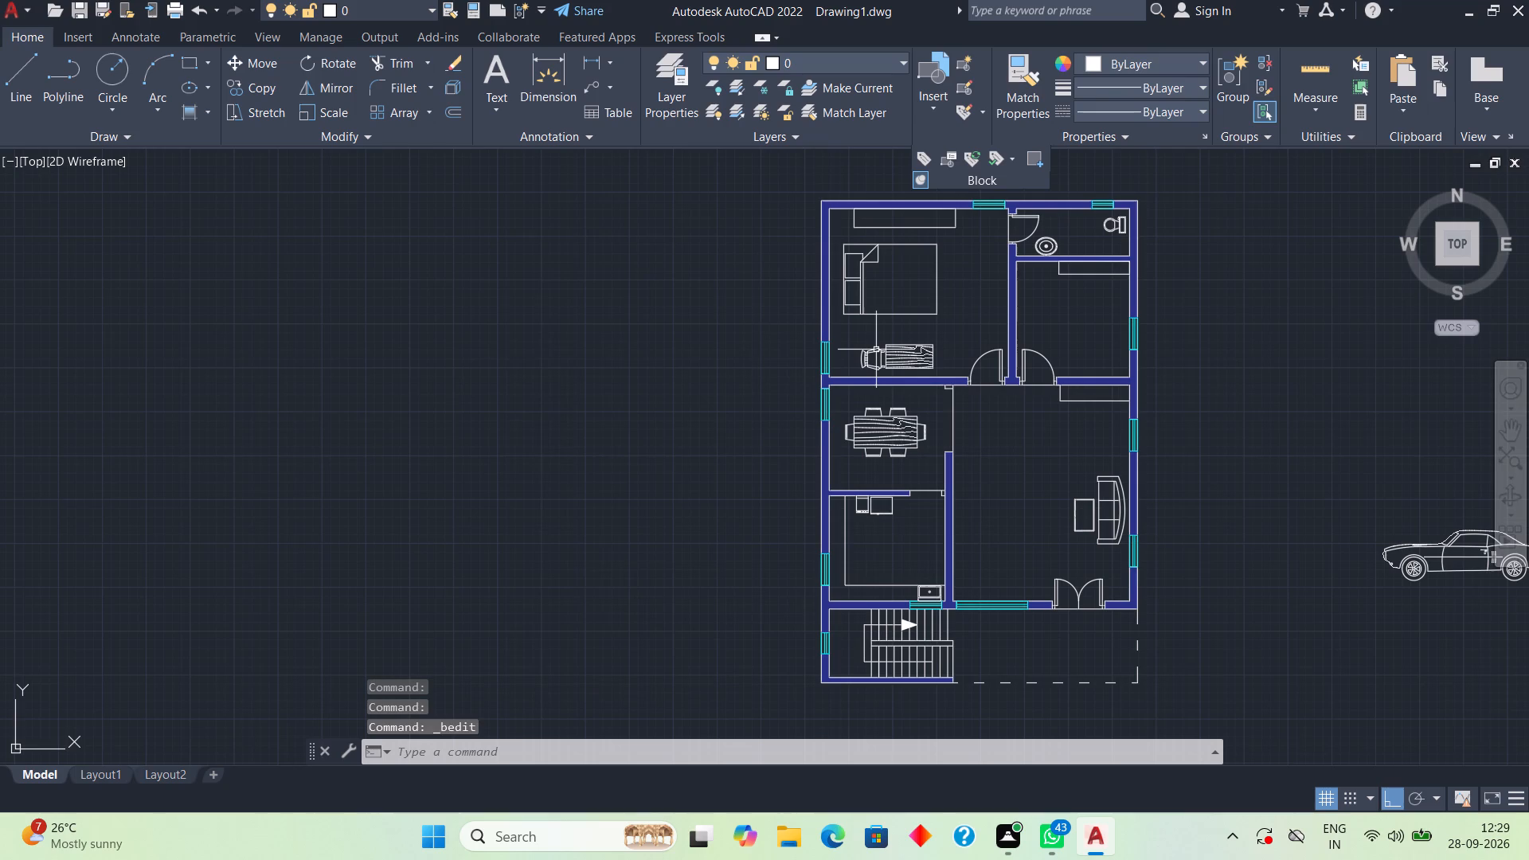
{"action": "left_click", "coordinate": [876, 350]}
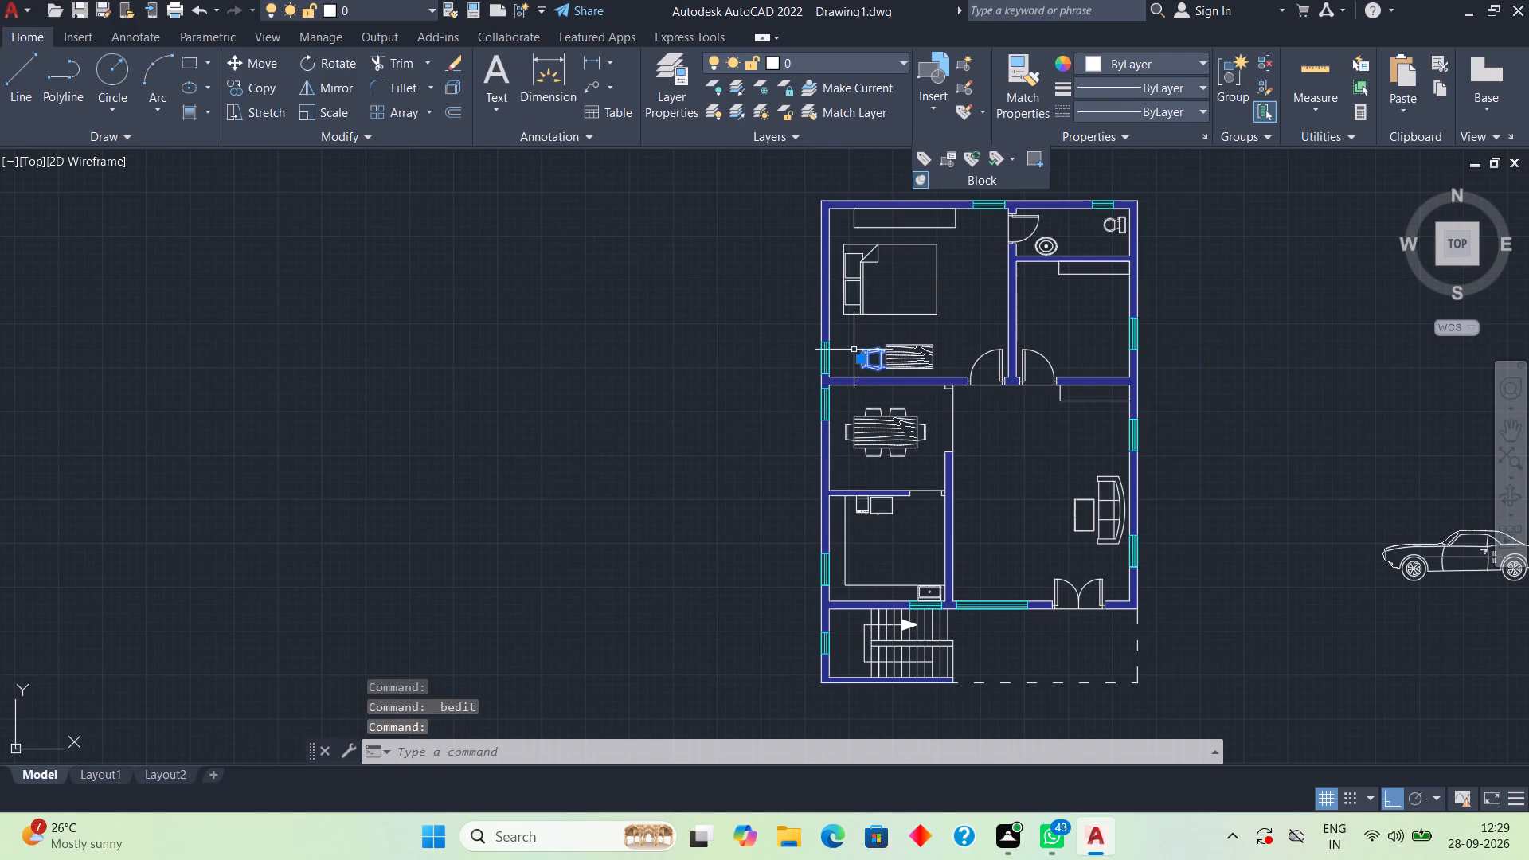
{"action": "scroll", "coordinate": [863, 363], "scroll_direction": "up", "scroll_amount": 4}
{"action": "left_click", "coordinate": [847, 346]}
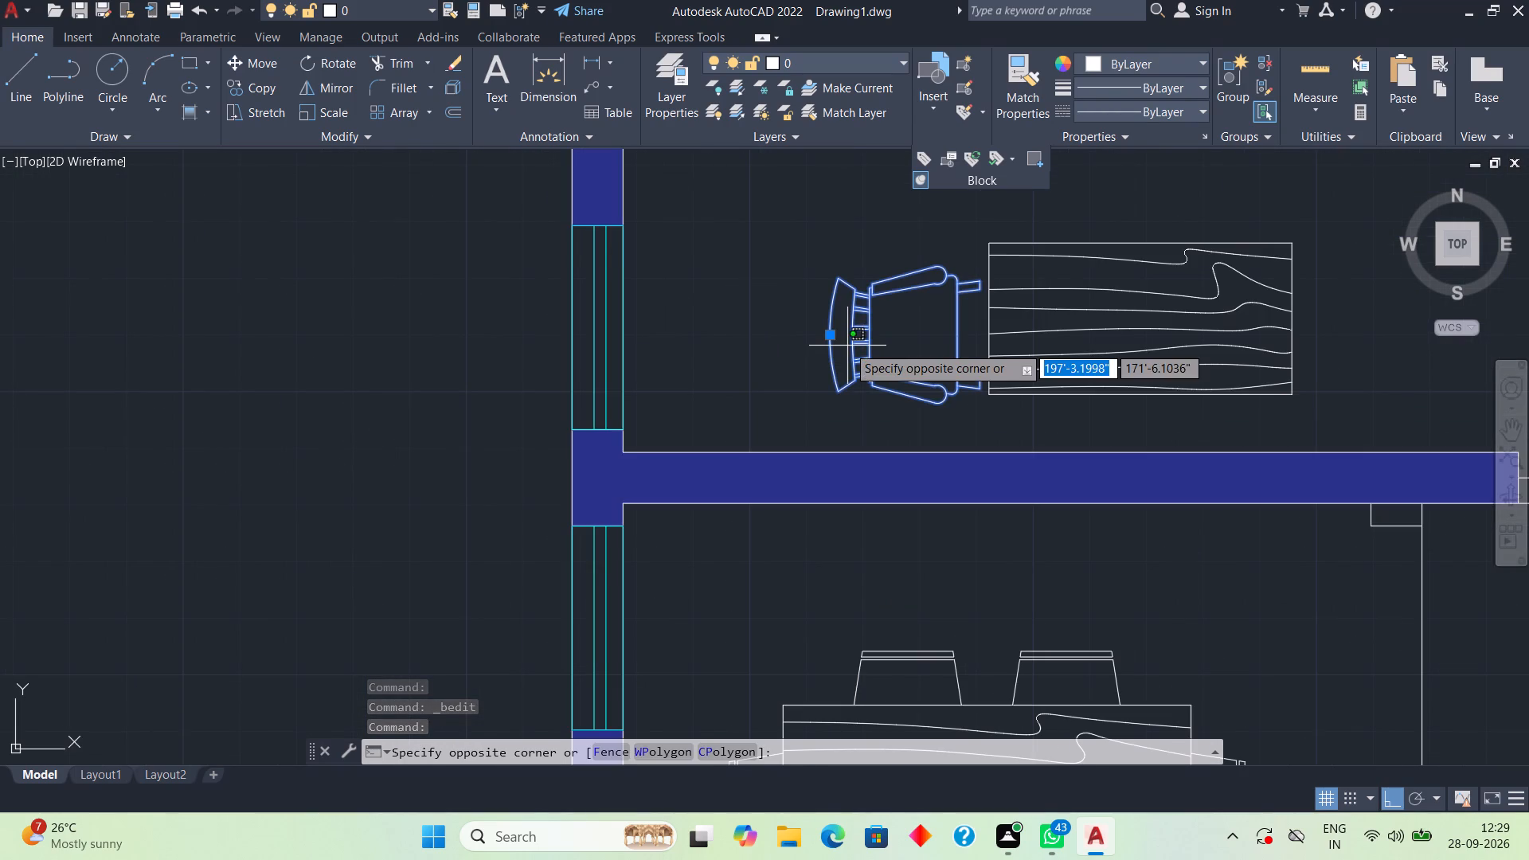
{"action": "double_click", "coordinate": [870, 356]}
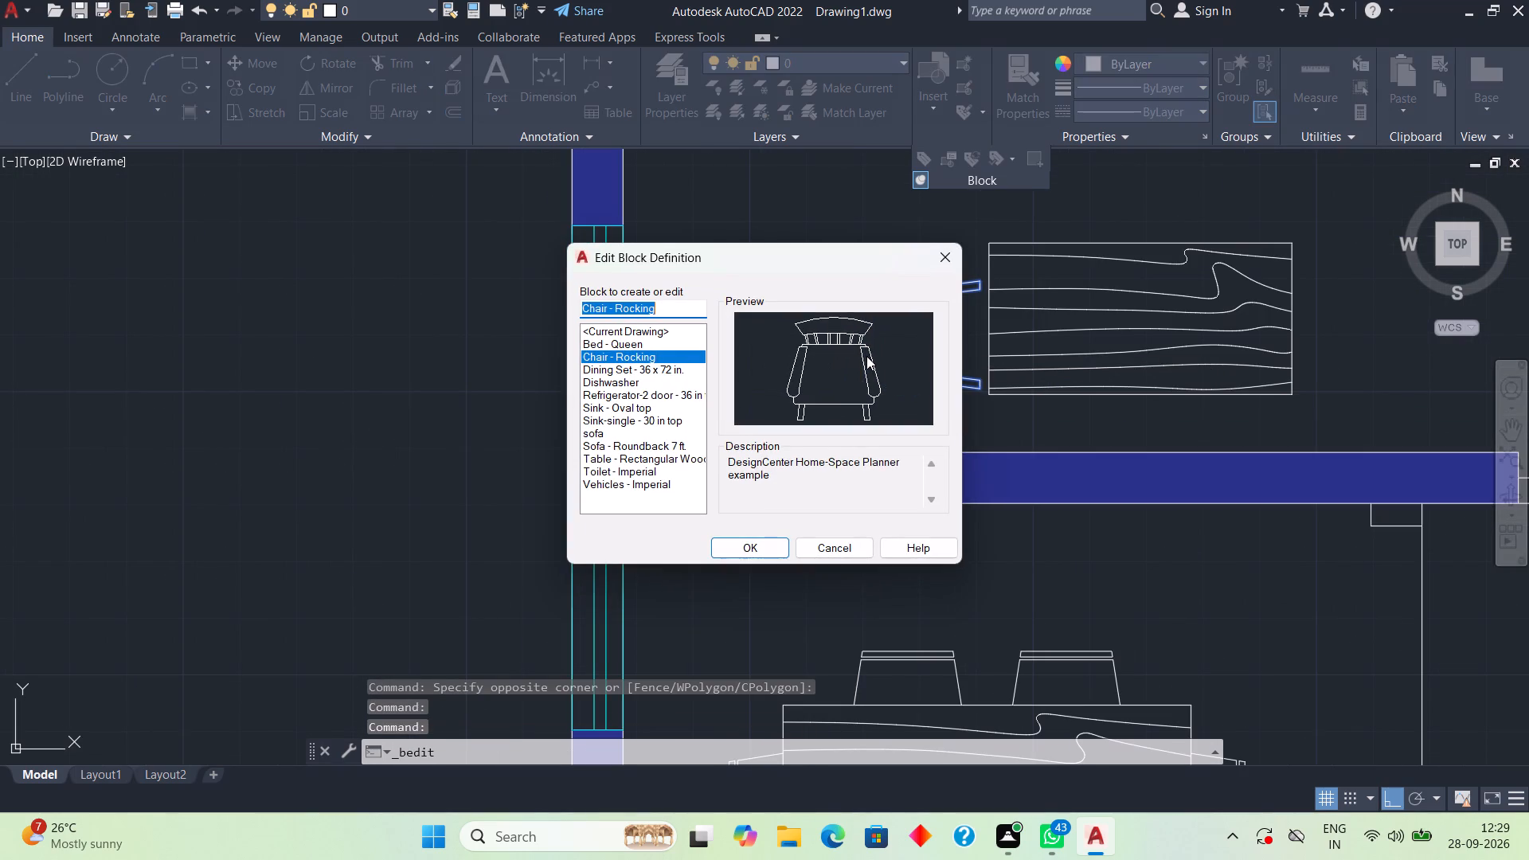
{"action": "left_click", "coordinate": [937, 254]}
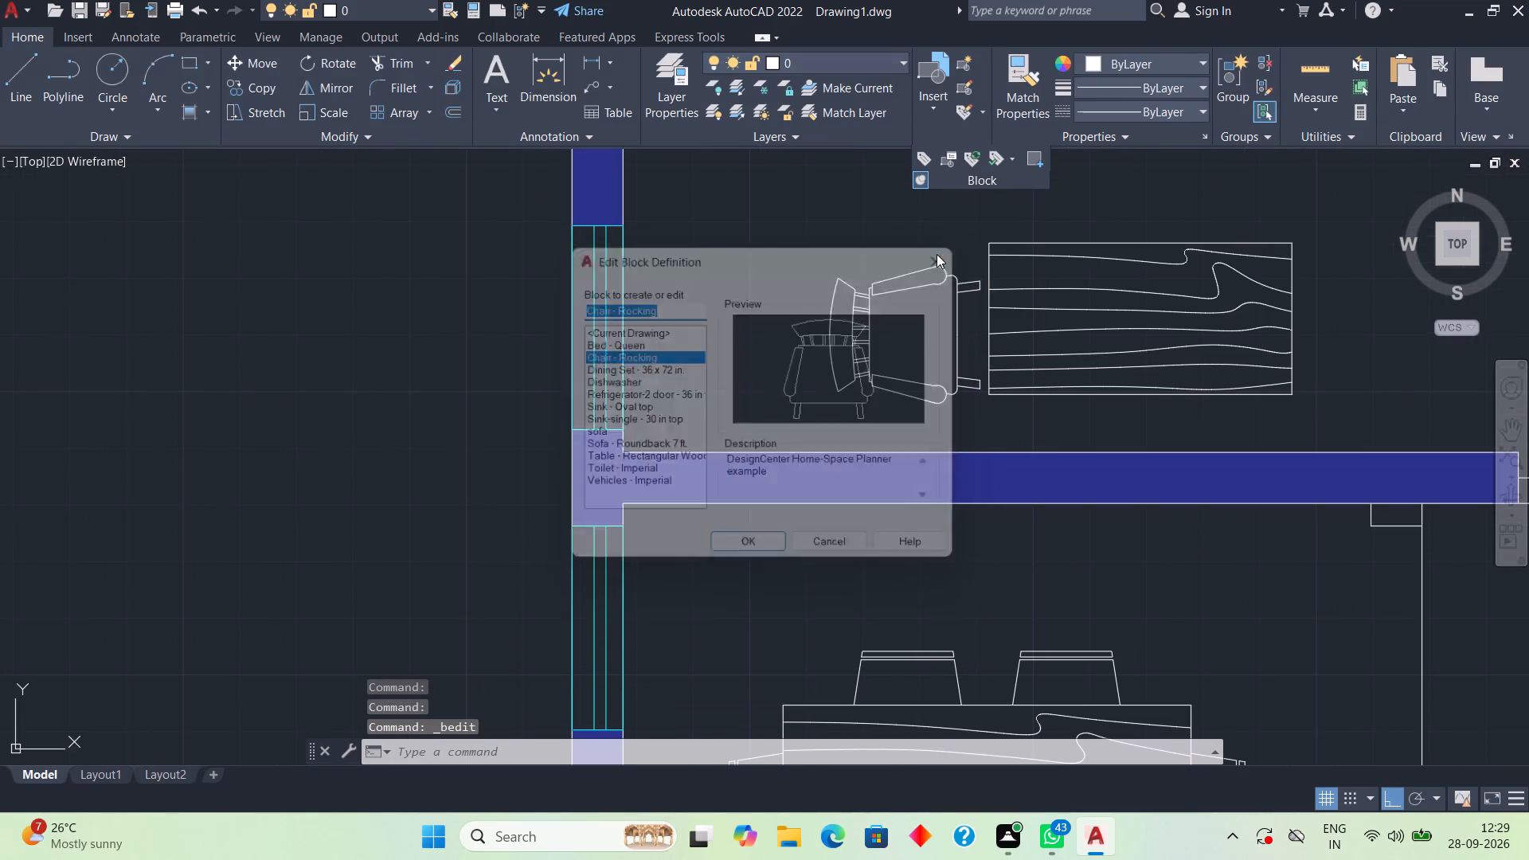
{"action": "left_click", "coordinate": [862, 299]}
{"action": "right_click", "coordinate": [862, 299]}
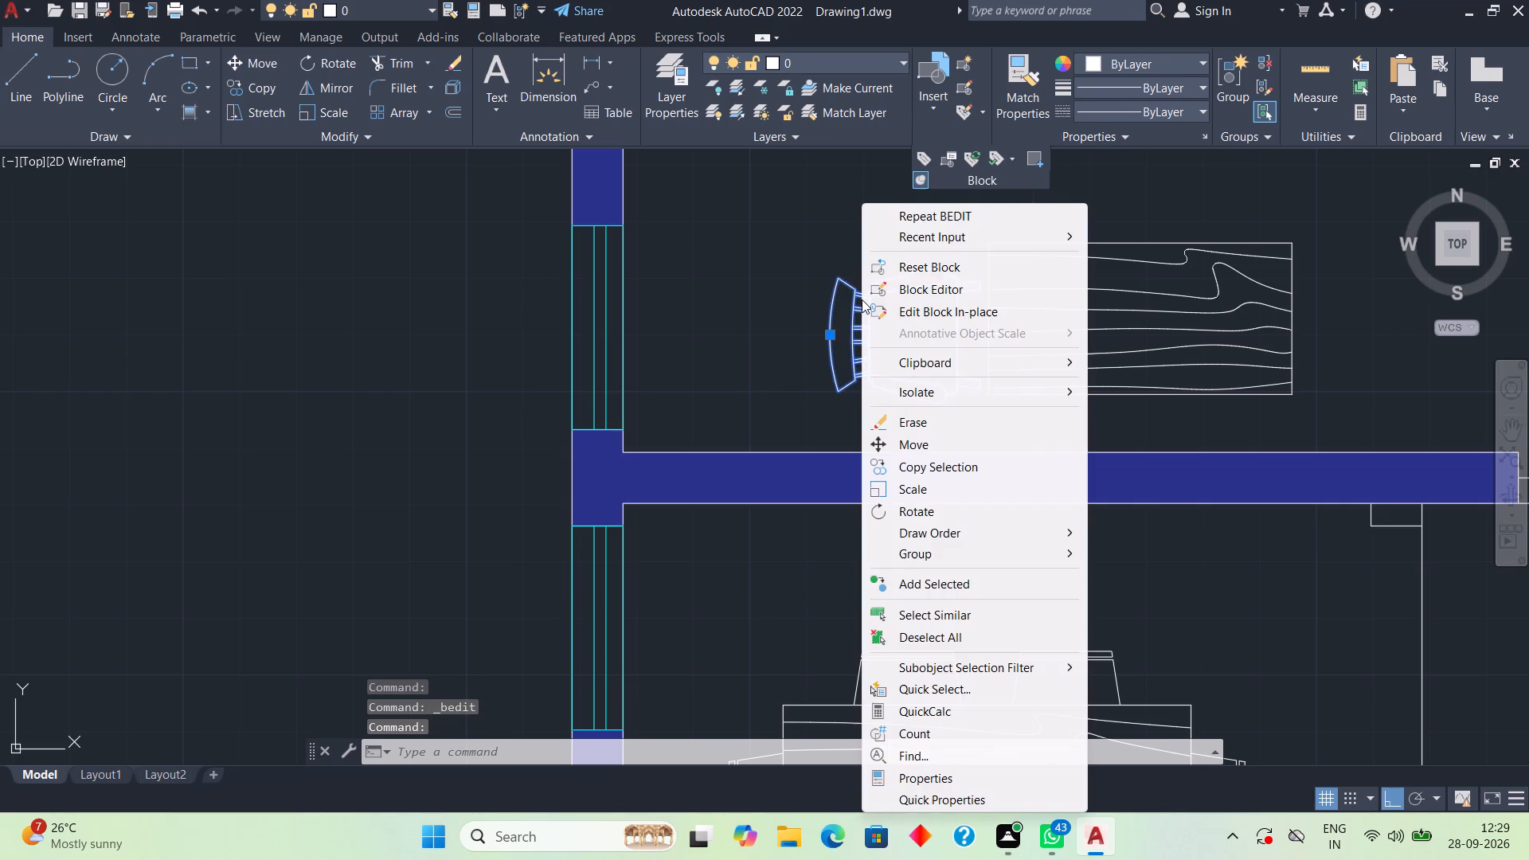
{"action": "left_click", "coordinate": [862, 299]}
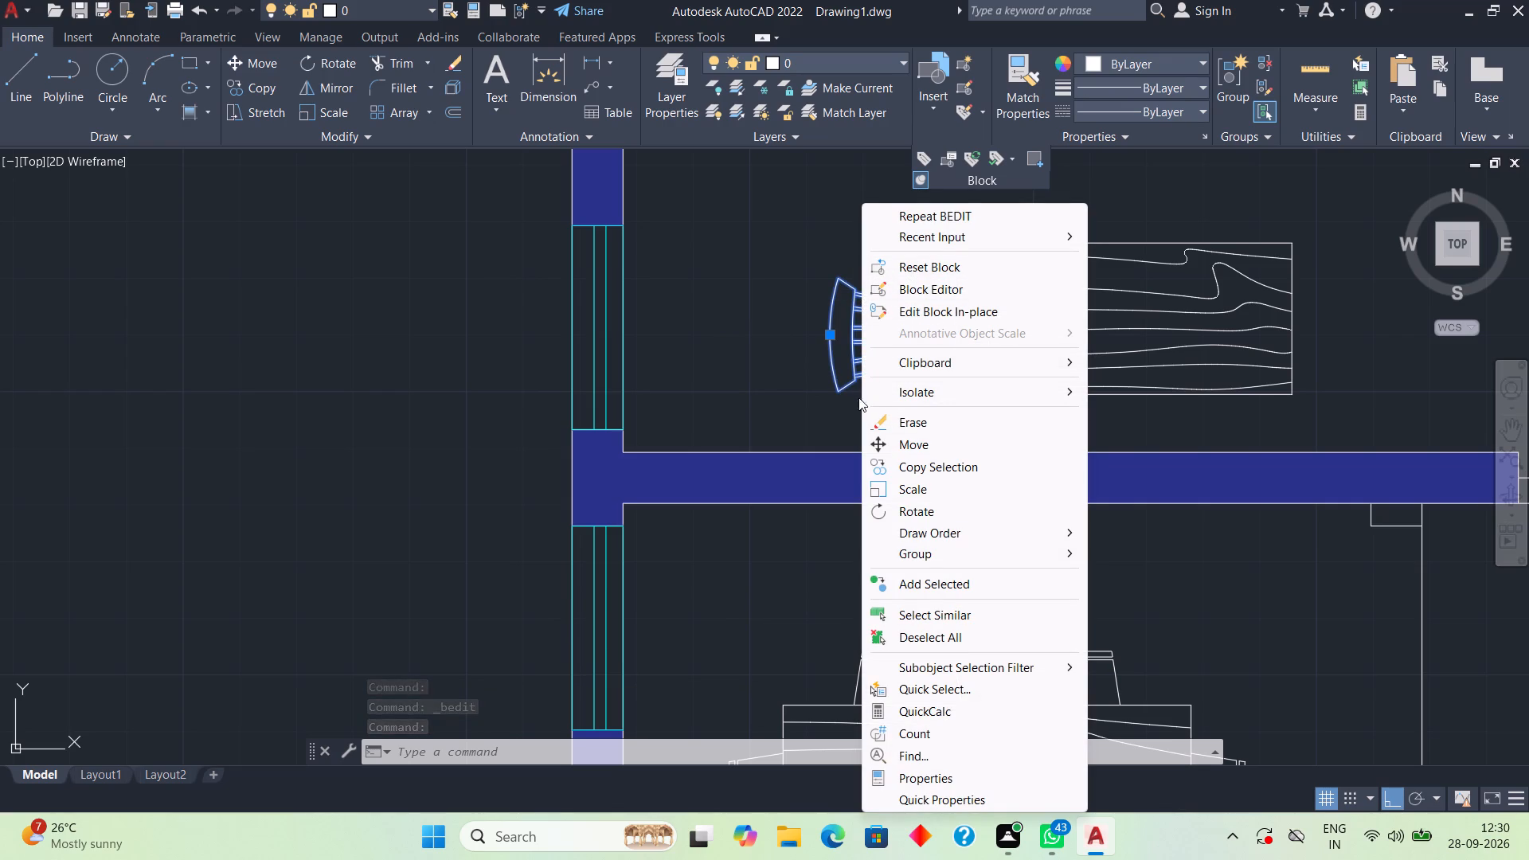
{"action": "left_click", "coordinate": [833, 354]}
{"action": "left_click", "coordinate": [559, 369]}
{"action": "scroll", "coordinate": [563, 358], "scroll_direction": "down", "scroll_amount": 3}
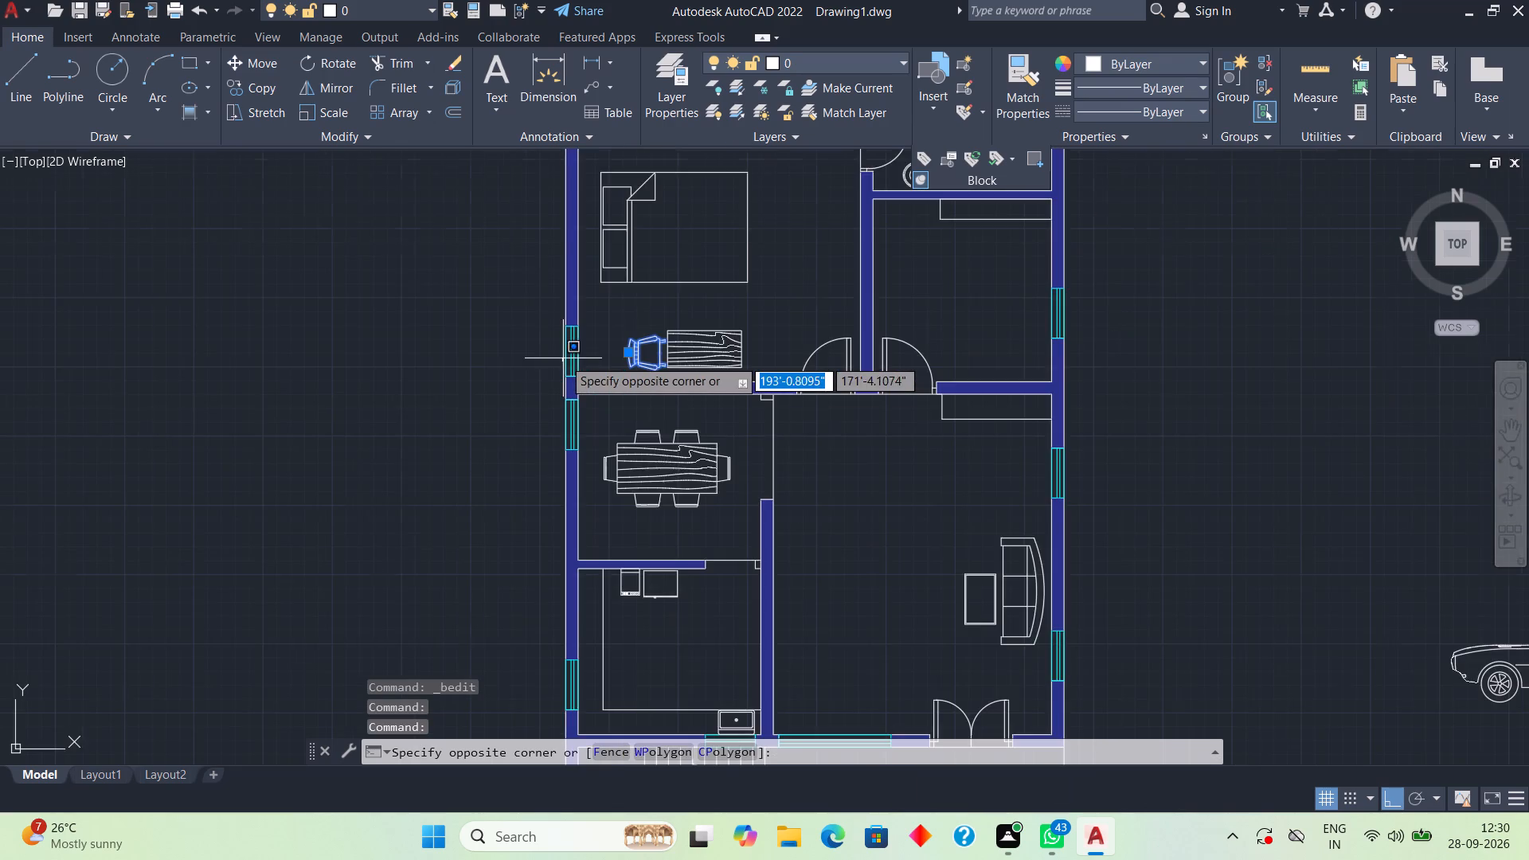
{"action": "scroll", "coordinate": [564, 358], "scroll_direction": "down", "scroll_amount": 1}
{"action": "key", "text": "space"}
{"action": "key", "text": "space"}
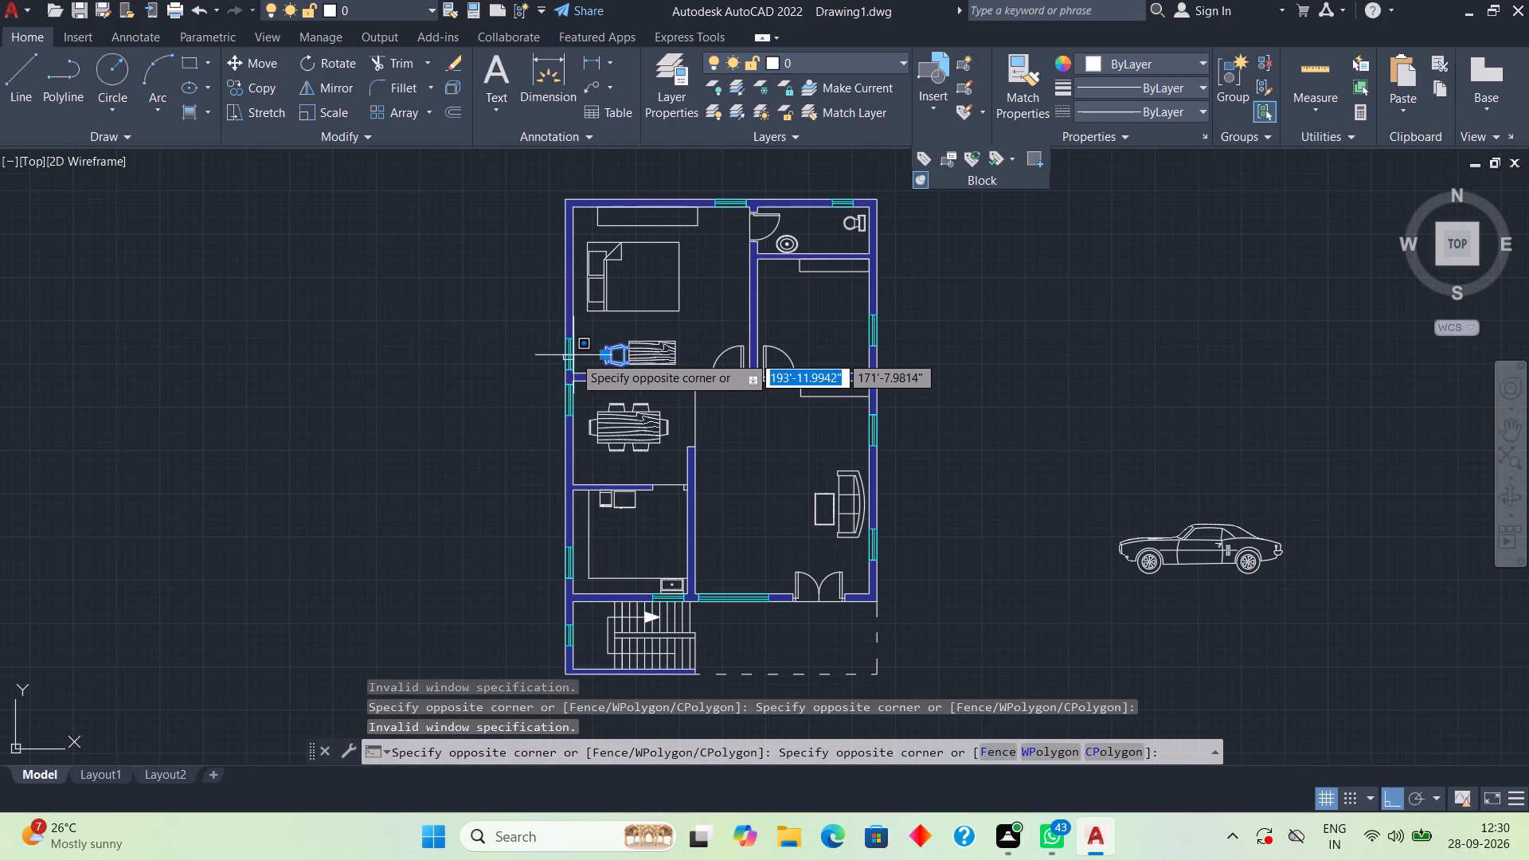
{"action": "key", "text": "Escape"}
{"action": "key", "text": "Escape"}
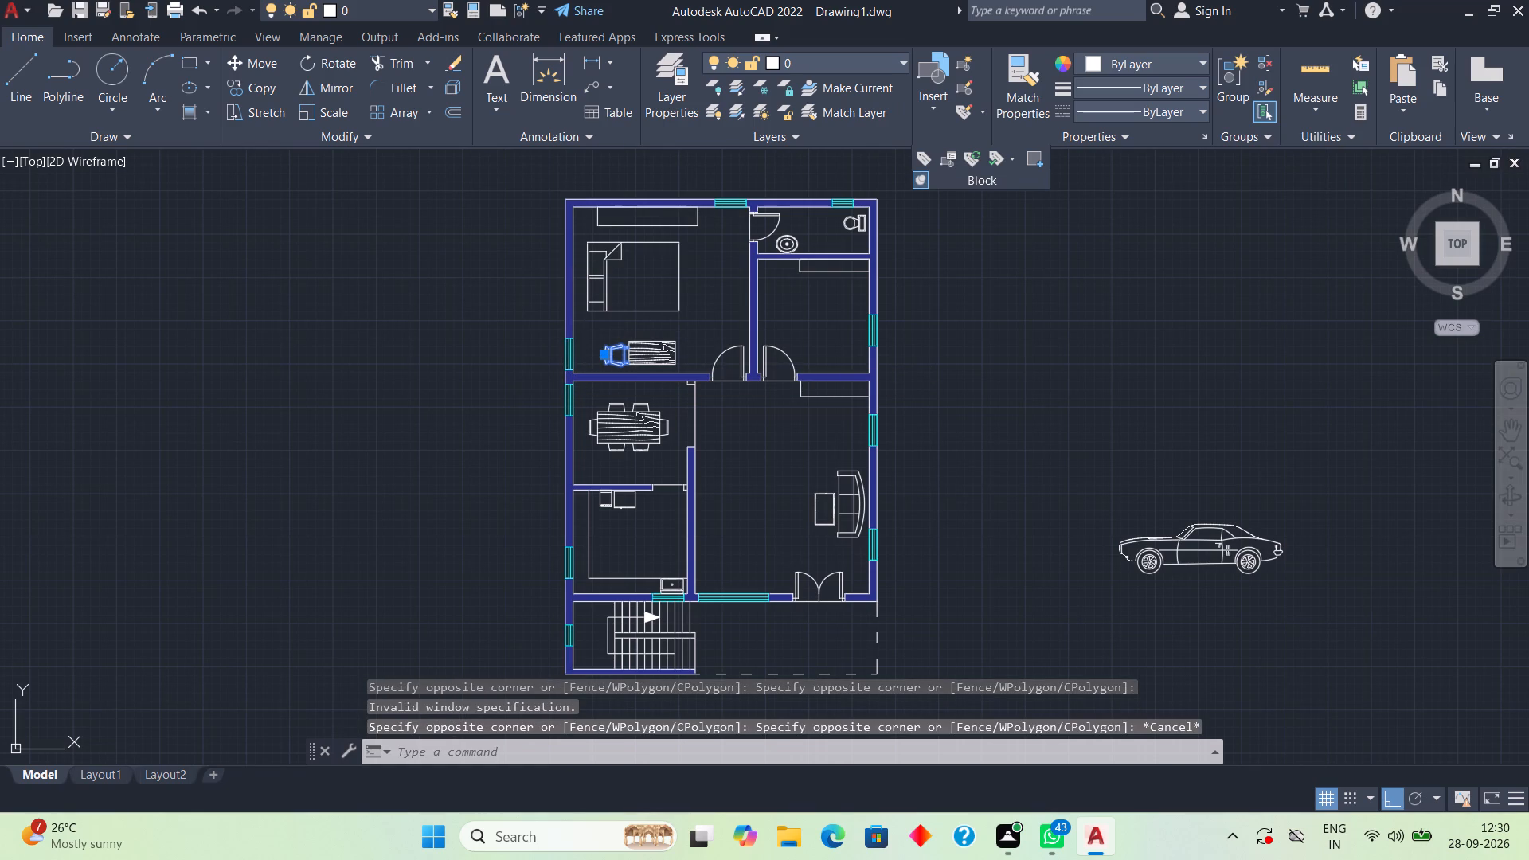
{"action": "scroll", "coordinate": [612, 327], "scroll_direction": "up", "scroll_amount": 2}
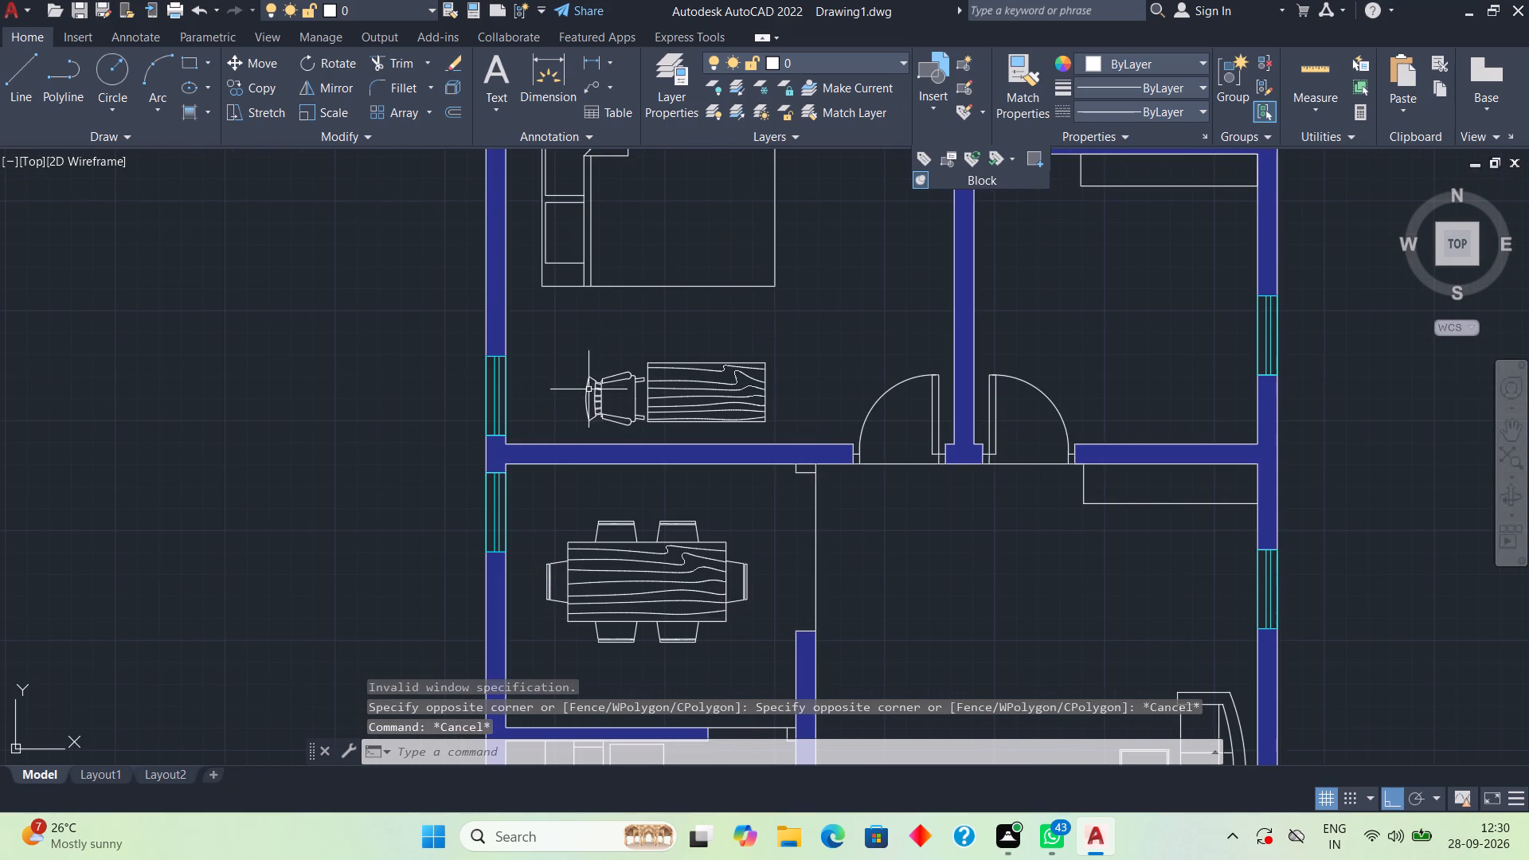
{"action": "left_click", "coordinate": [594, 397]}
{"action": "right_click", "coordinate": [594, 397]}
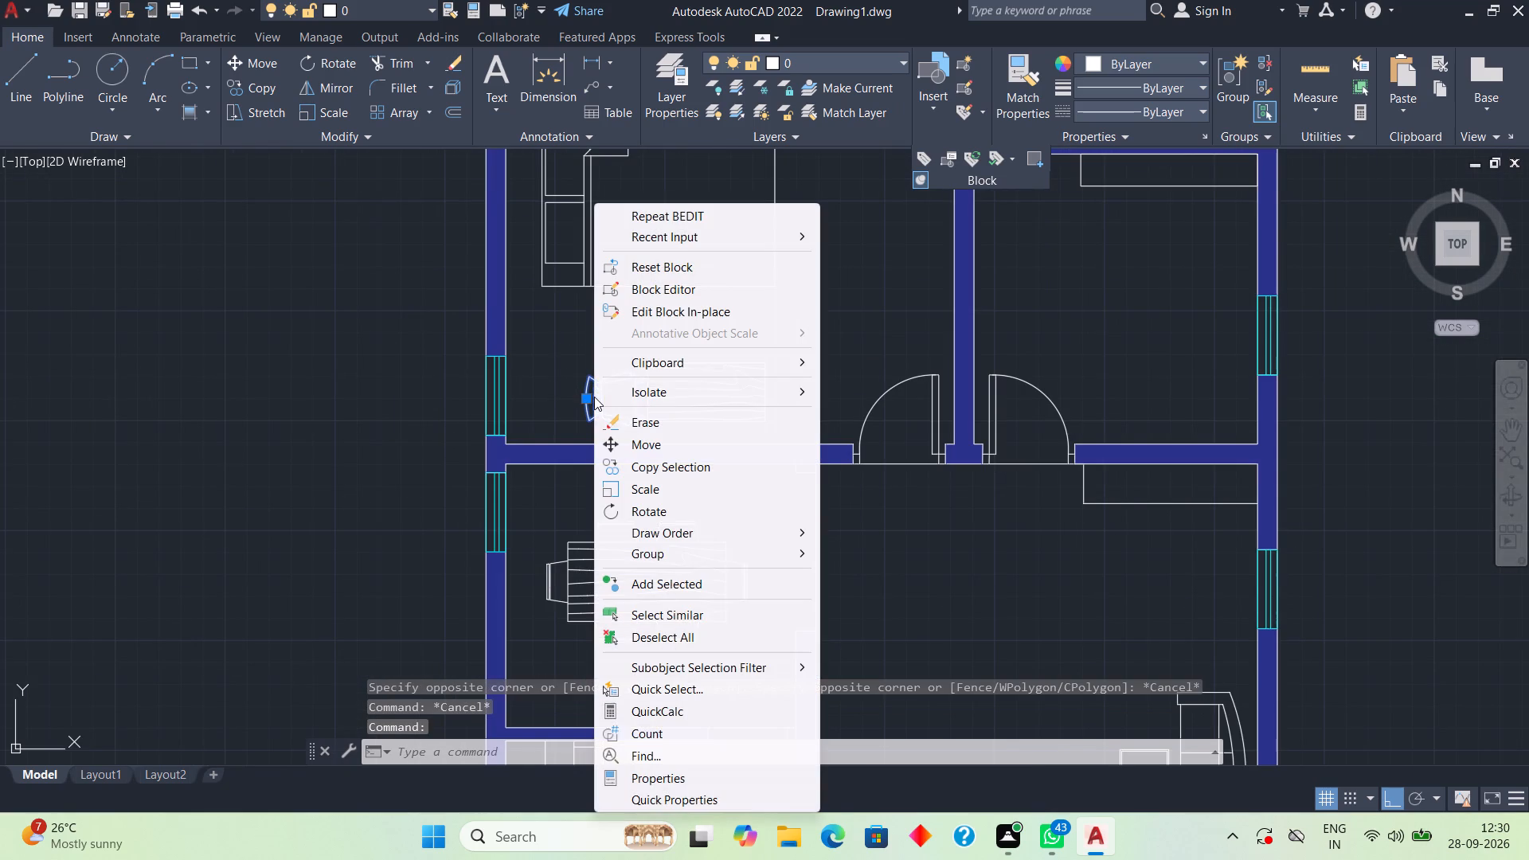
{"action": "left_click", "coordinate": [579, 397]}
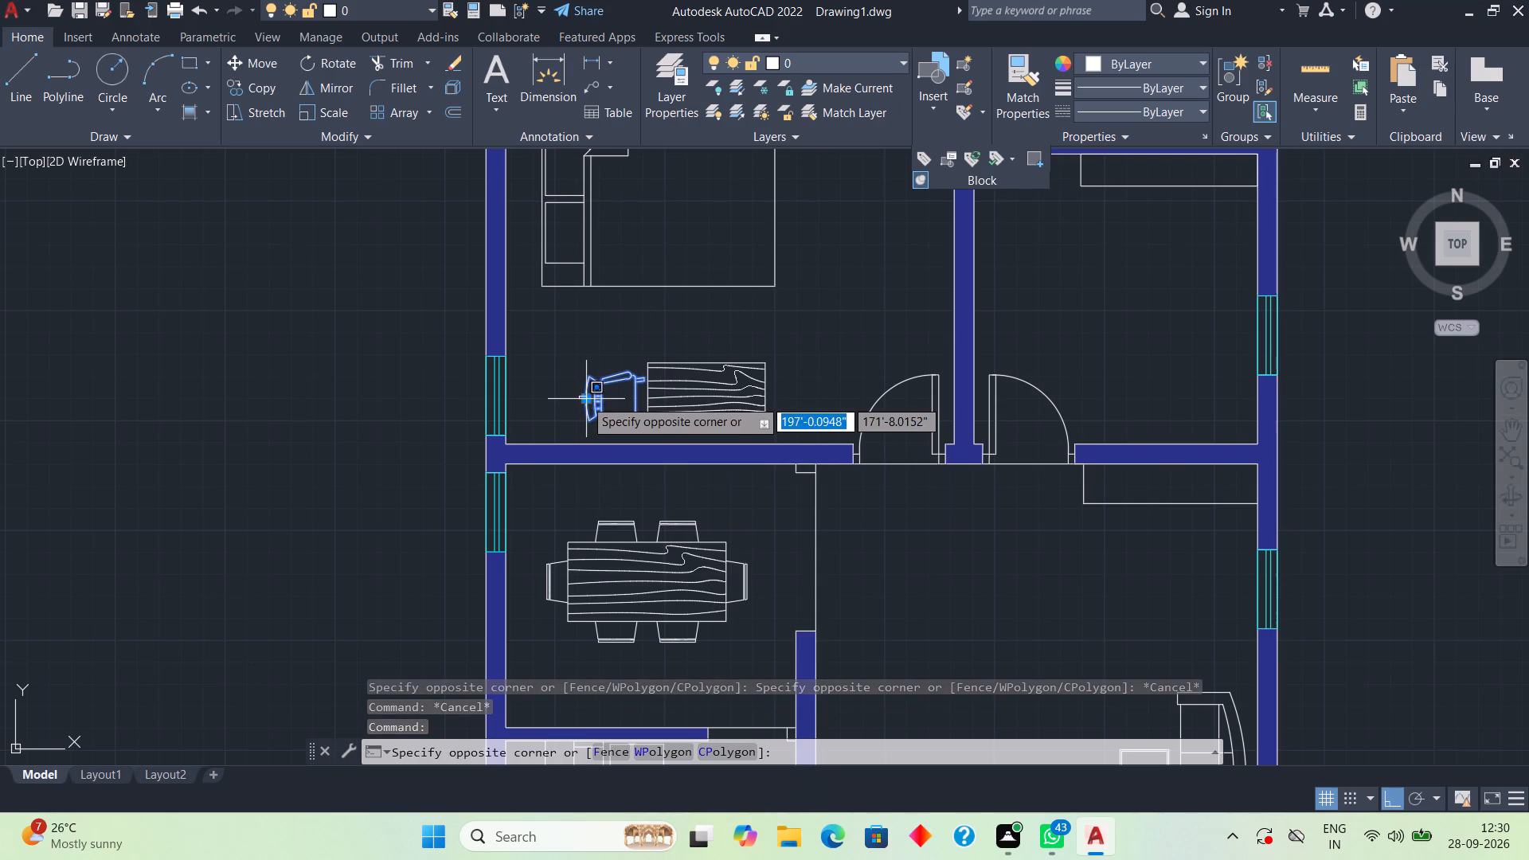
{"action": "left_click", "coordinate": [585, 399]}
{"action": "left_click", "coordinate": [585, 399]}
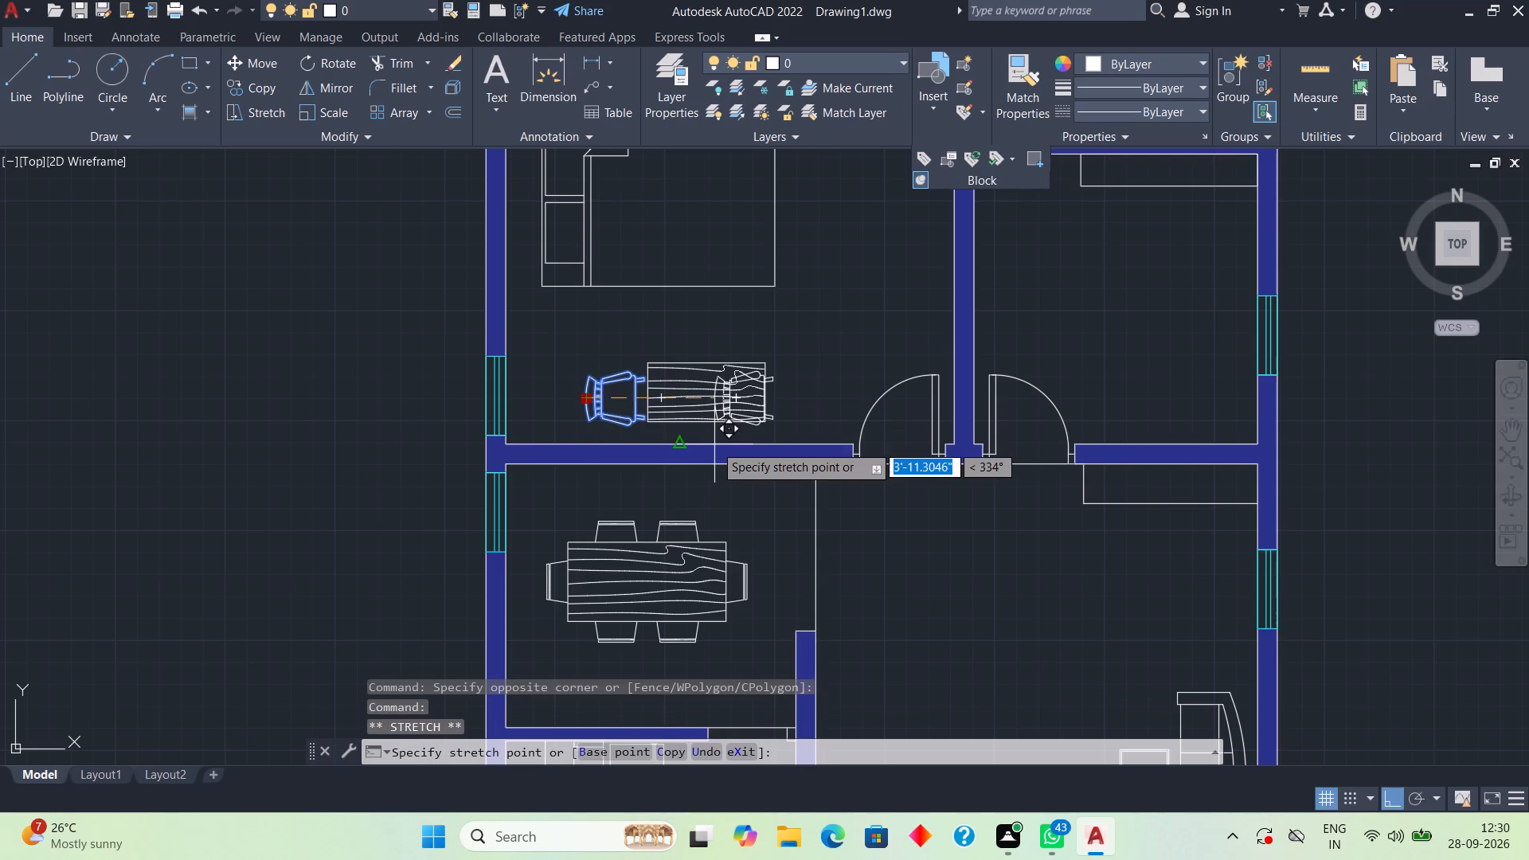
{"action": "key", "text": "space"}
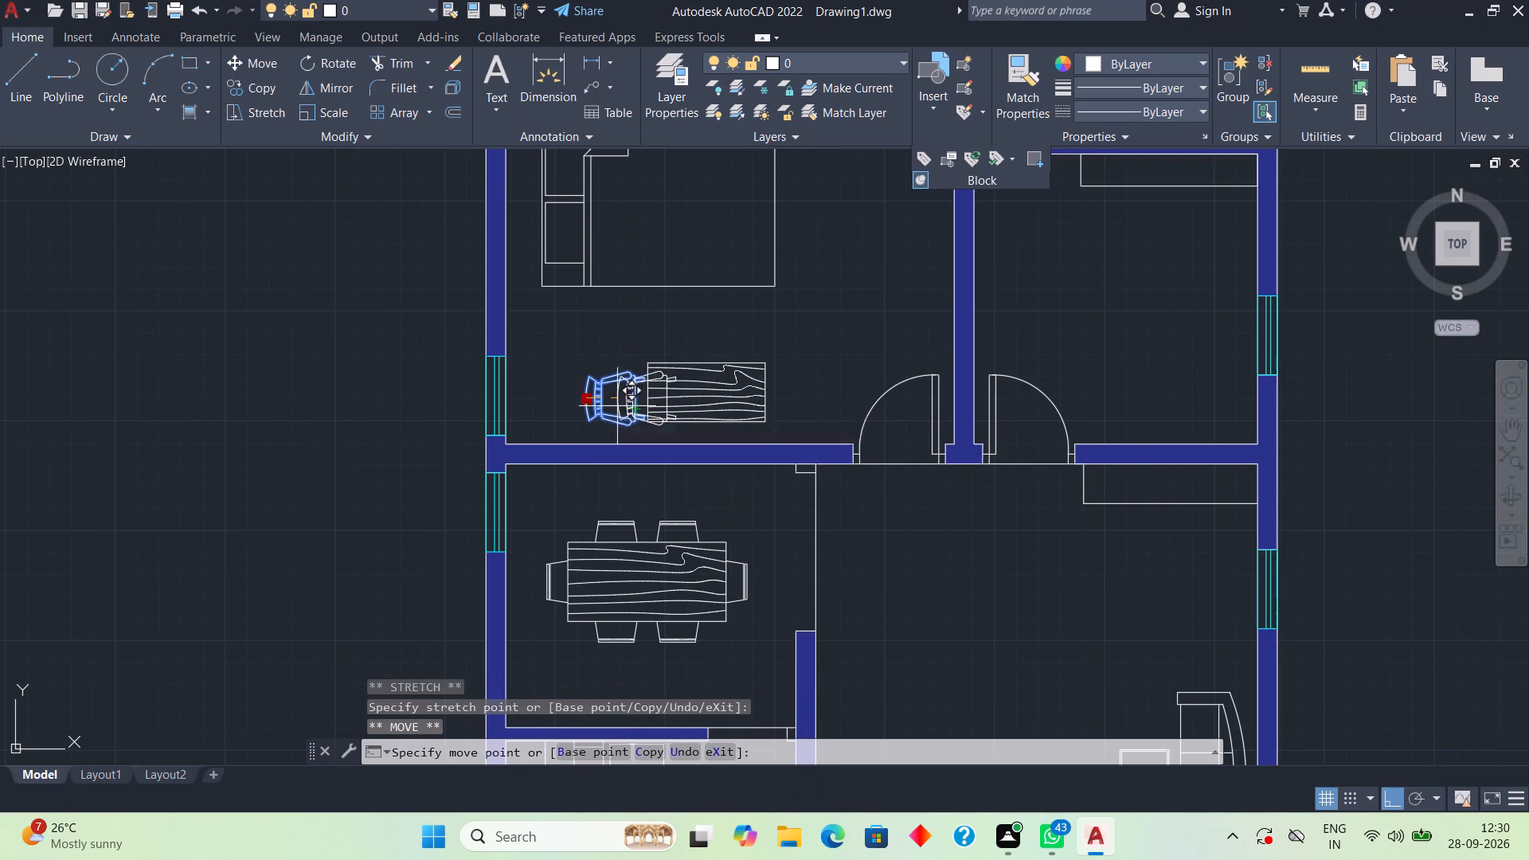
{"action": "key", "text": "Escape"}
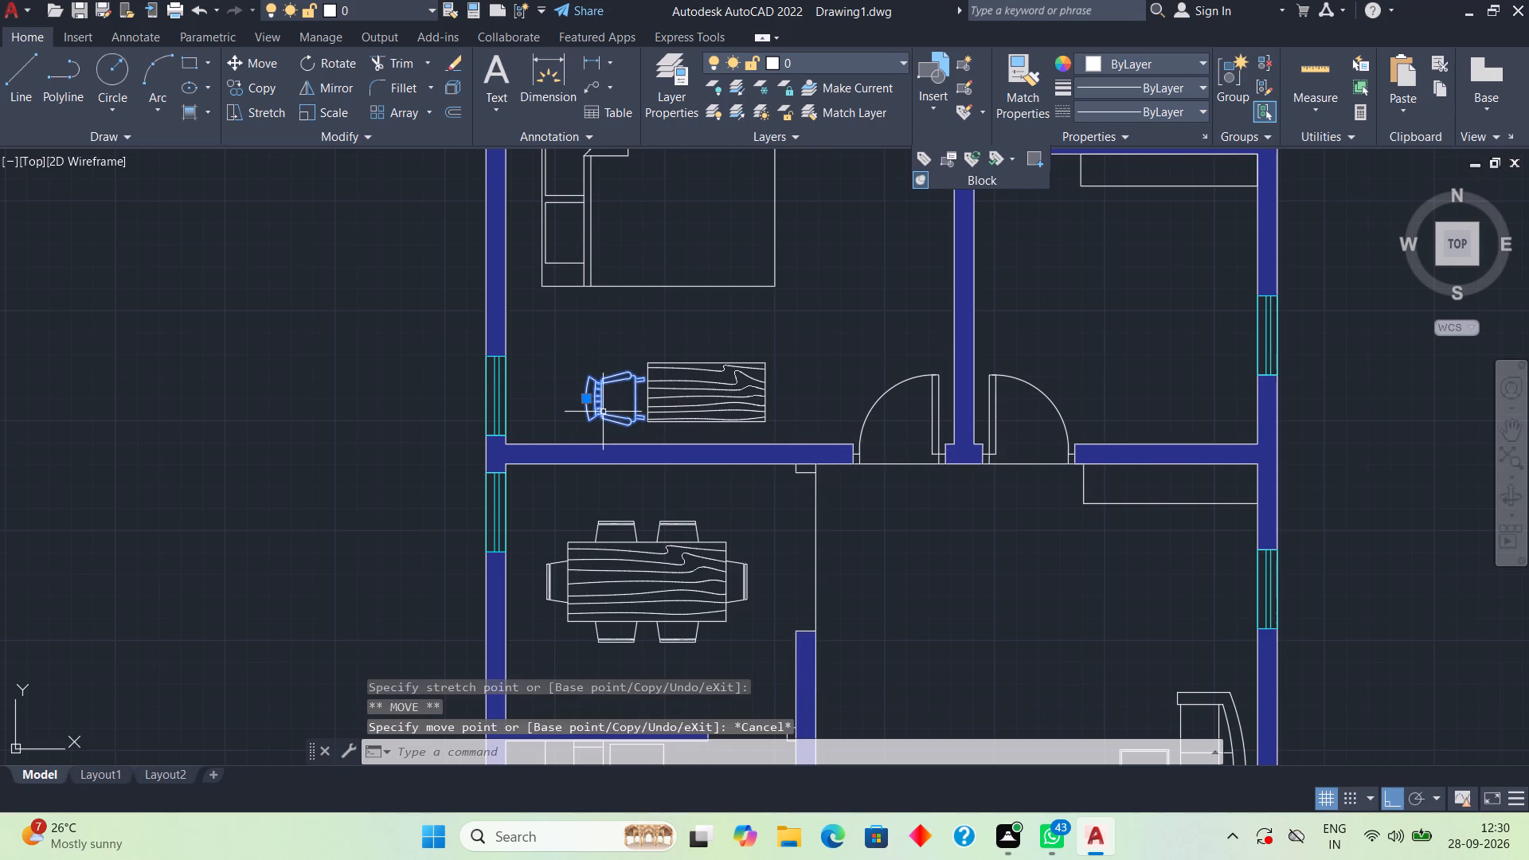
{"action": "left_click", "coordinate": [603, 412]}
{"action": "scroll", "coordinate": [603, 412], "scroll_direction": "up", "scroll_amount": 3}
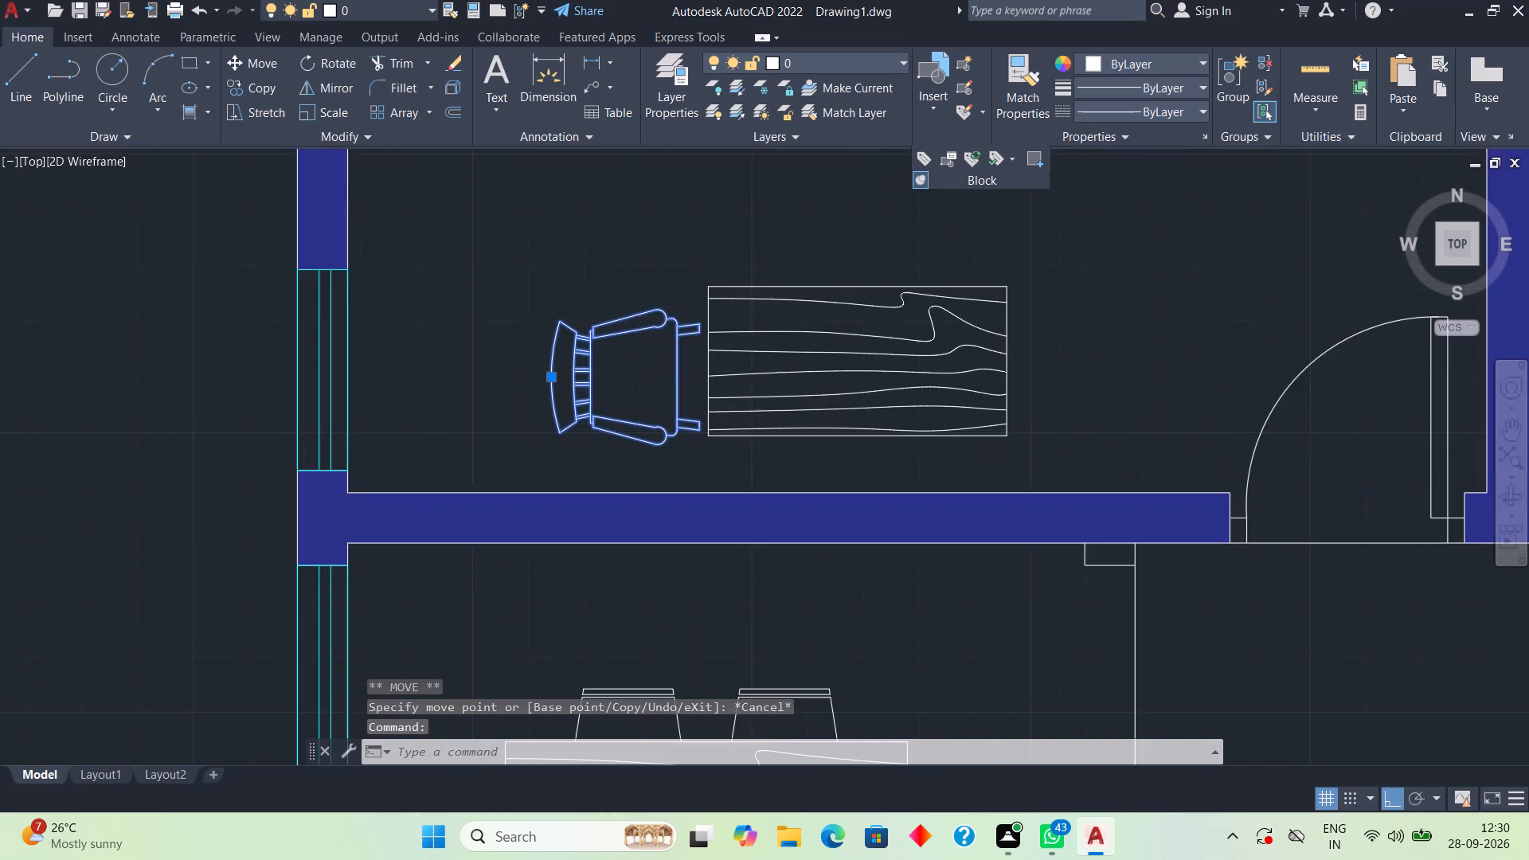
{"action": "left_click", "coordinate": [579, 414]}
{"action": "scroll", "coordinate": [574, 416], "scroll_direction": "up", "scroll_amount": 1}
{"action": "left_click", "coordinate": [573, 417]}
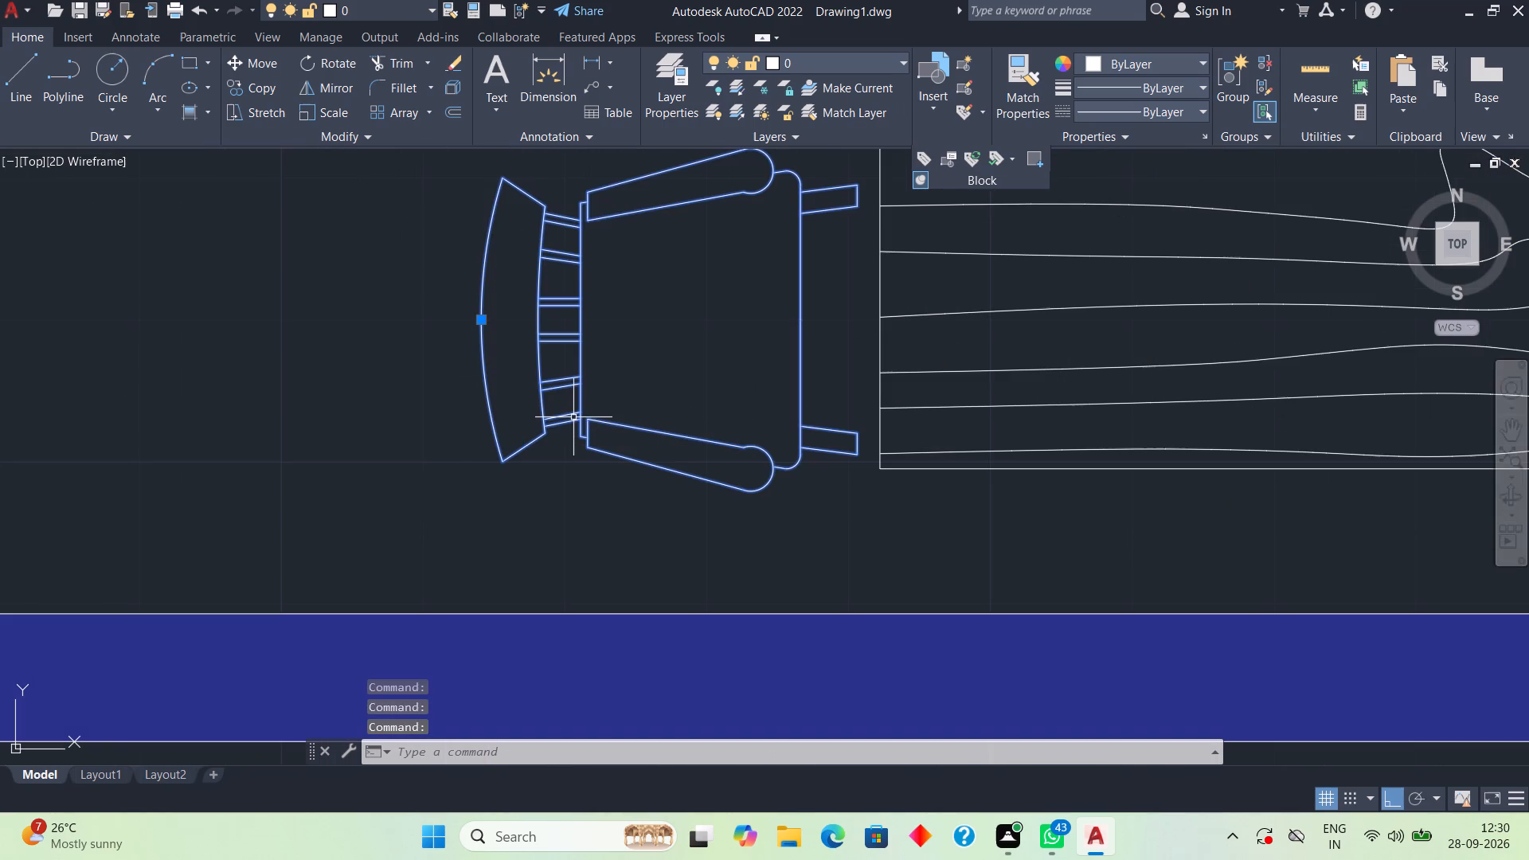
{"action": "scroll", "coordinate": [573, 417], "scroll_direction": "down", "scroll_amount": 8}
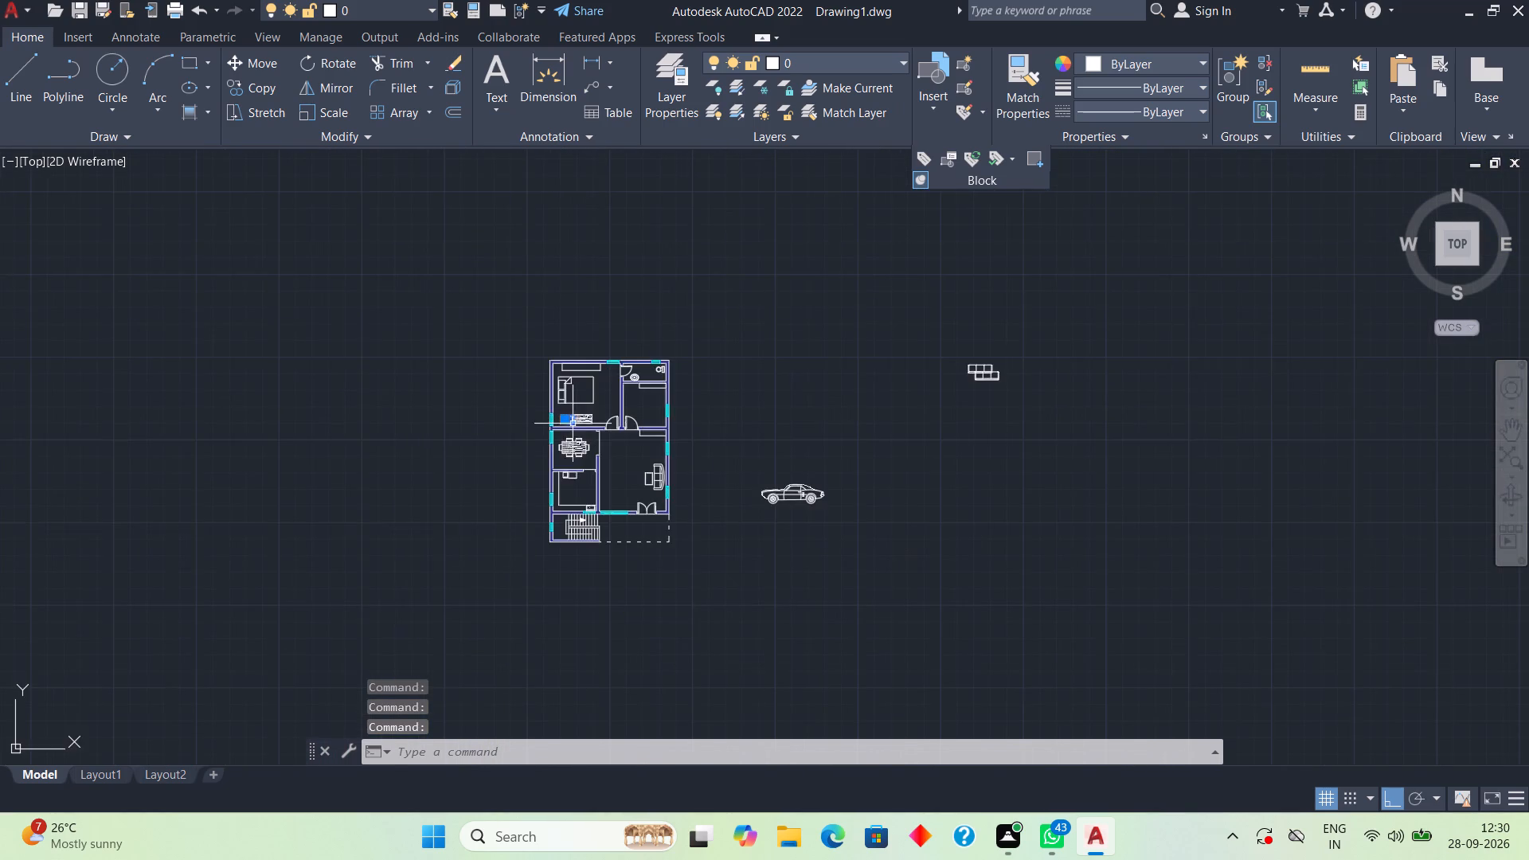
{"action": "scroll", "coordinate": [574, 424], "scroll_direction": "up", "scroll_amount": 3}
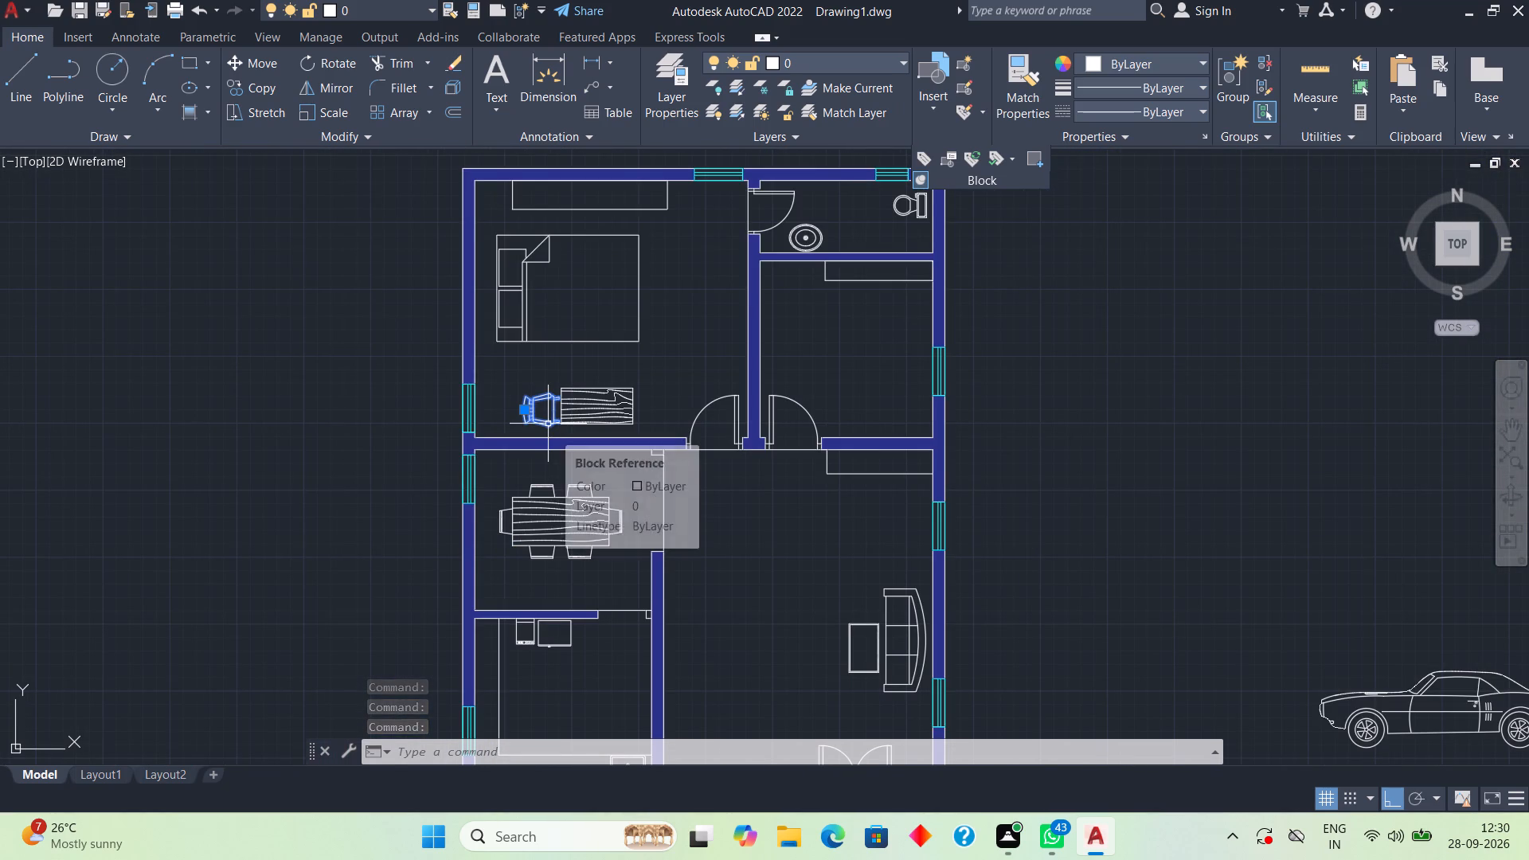
Move the lower of the two overlapping three-seat sofas from outside the plan to the living room's front window wall.
{"action": "key", "text": "Escape"}
{"action": "scroll", "coordinate": [545, 424], "scroll_direction": "up", "scroll_amount": 1}
{"action": "scroll", "coordinate": [529, 415], "scroll_direction": "down", "scroll_amount": 2}
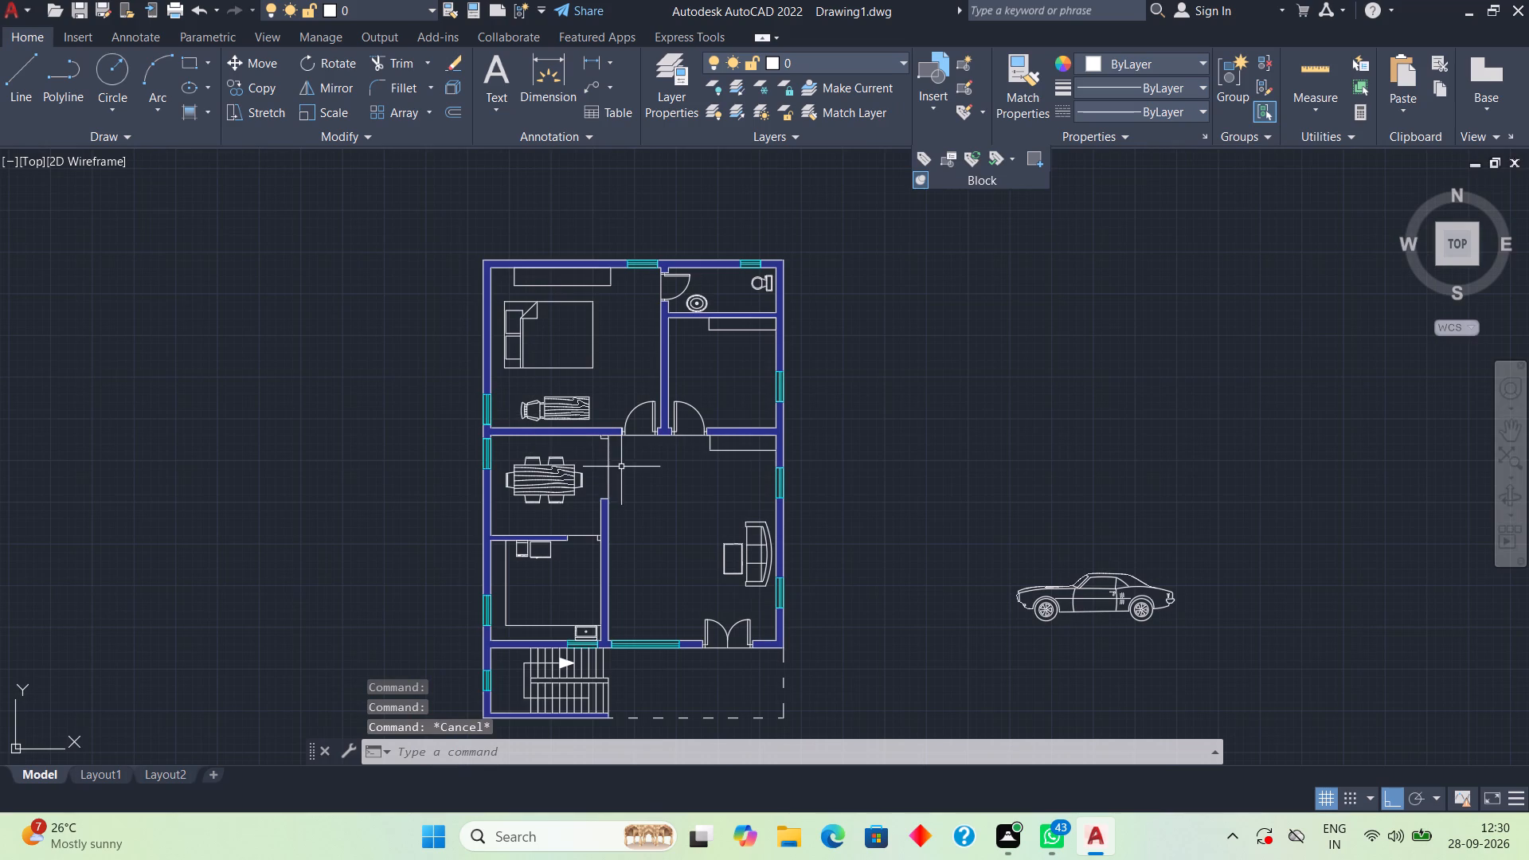
{"action": "middle_click_drag", "start_coordinate": [621, 467], "coordinate": [615, 377]}
{"action": "scroll", "coordinate": [615, 377], "scroll_direction": "down", "scroll_amount": 1}
{"action": "scroll", "coordinate": [620, 393], "scroll_direction": "up", "scroll_amount": 1}
{"action": "scroll", "coordinate": [620, 393], "scroll_direction": "down", "scroll_amount": 1}
{"action": "scroll", "coordinate": [1207, 256], "scroll_direction": "up", "scroll_amount": 2}
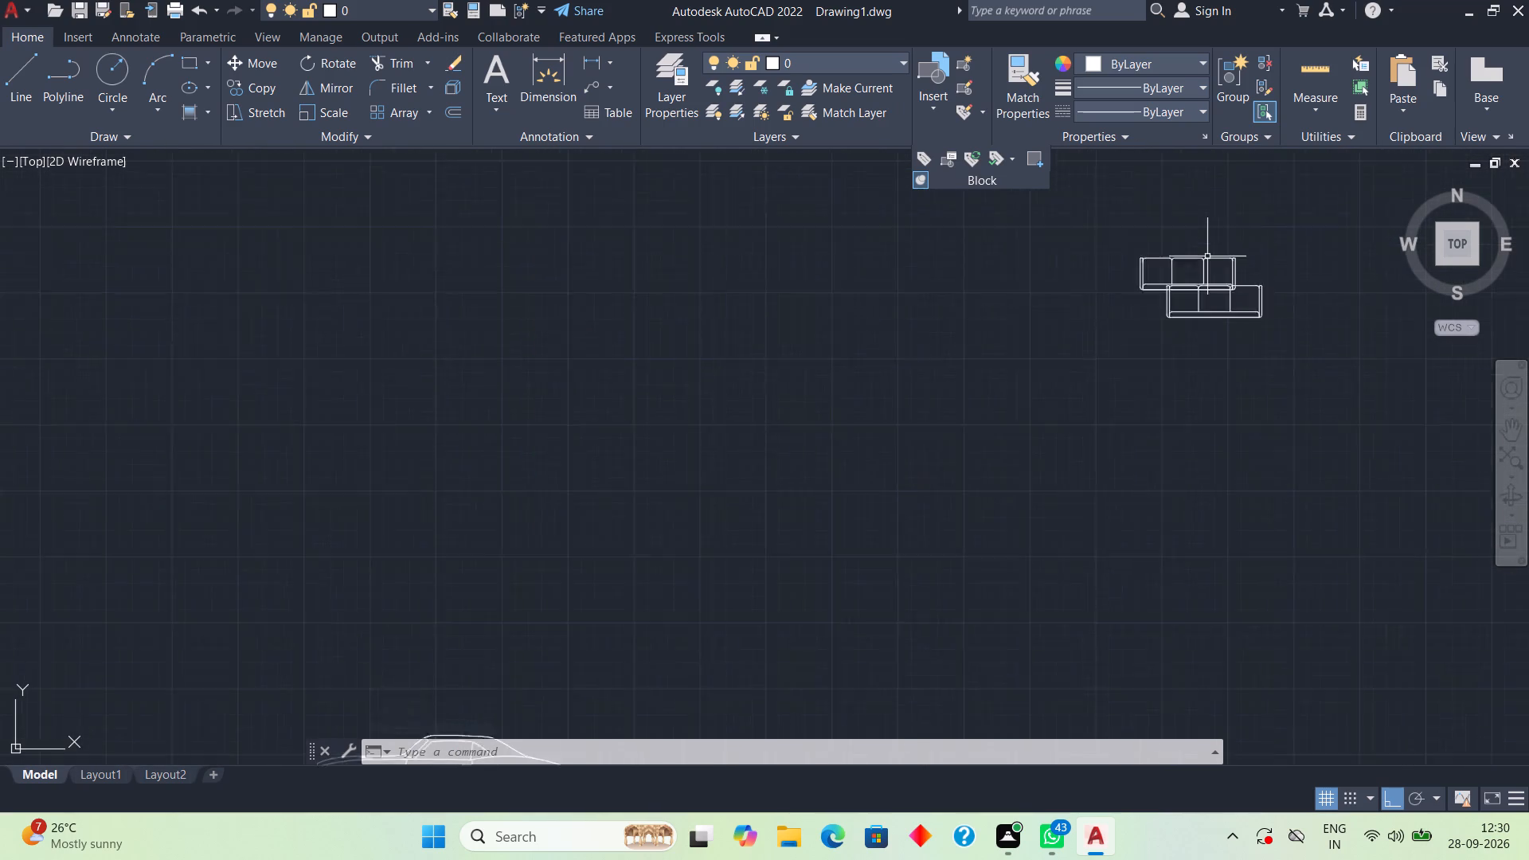
{"action": "scroll", "coordinate": [1207, 256], "scroll_direction": "up", "scroll_amount": 3}
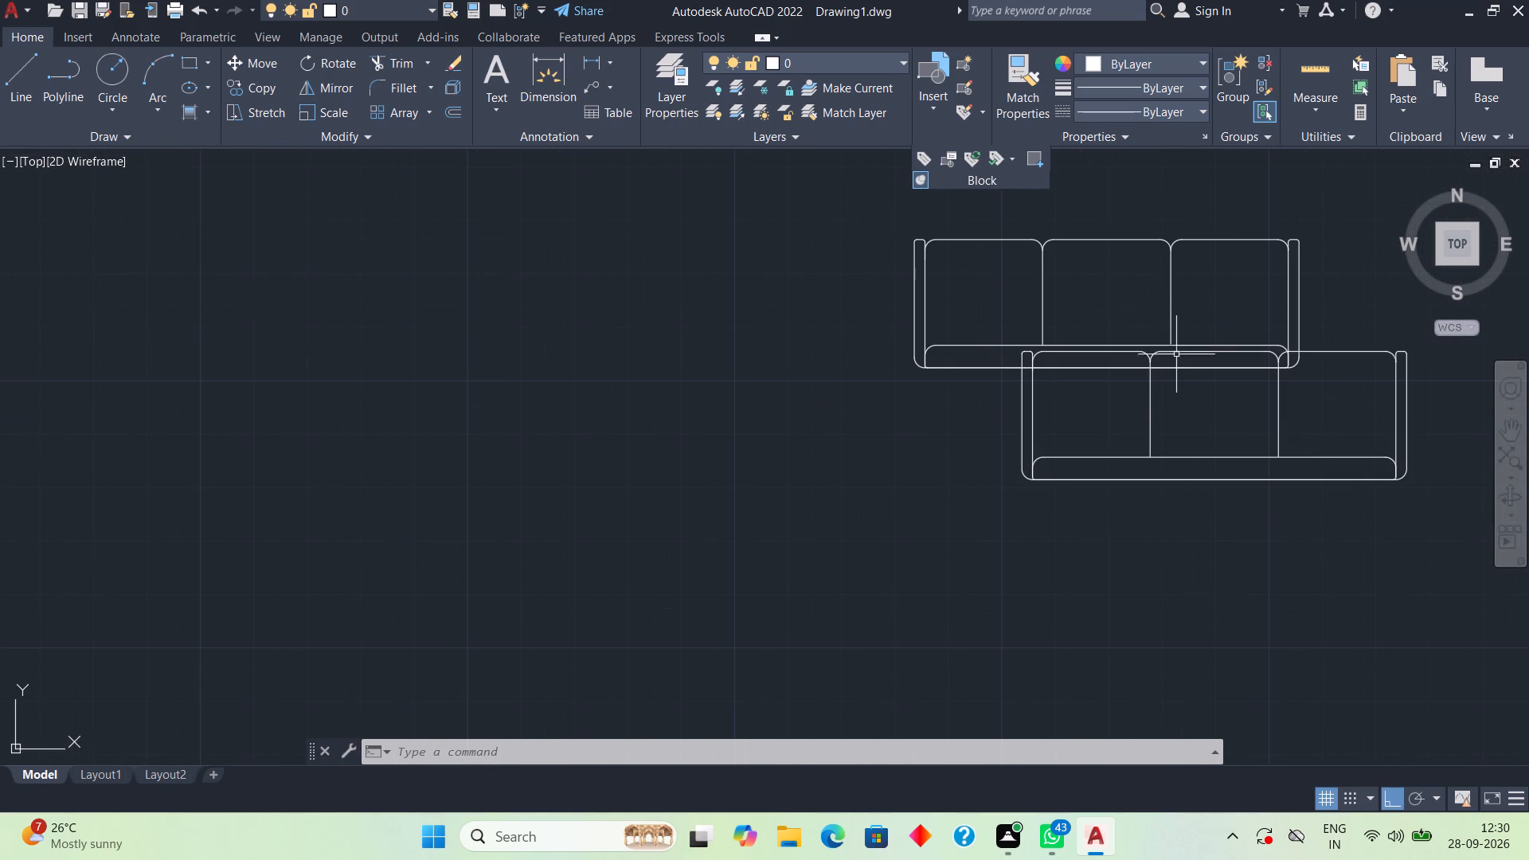
{"action": "left_click", "coordinate": [1148, 452]}
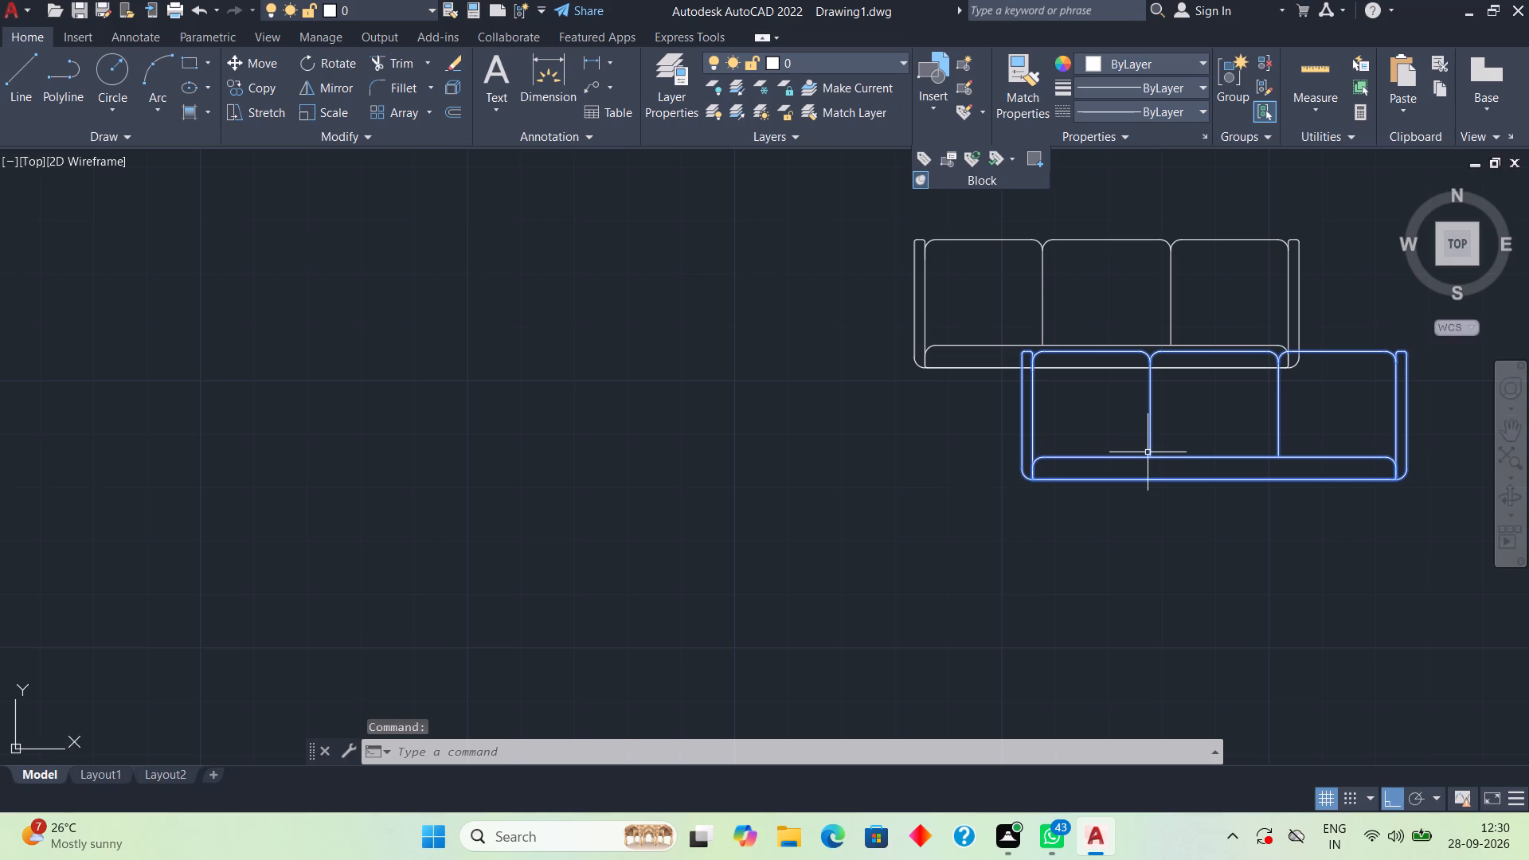
{"action": "type", "text": "m"}
{"action": "key", "text": "space"}
{"action": "left_click", "coordinate": [1148, 452]}
{"action": "scroll", "coordinate": [648, 594], "scroll_direction": "down", "scroll_amount": 2}
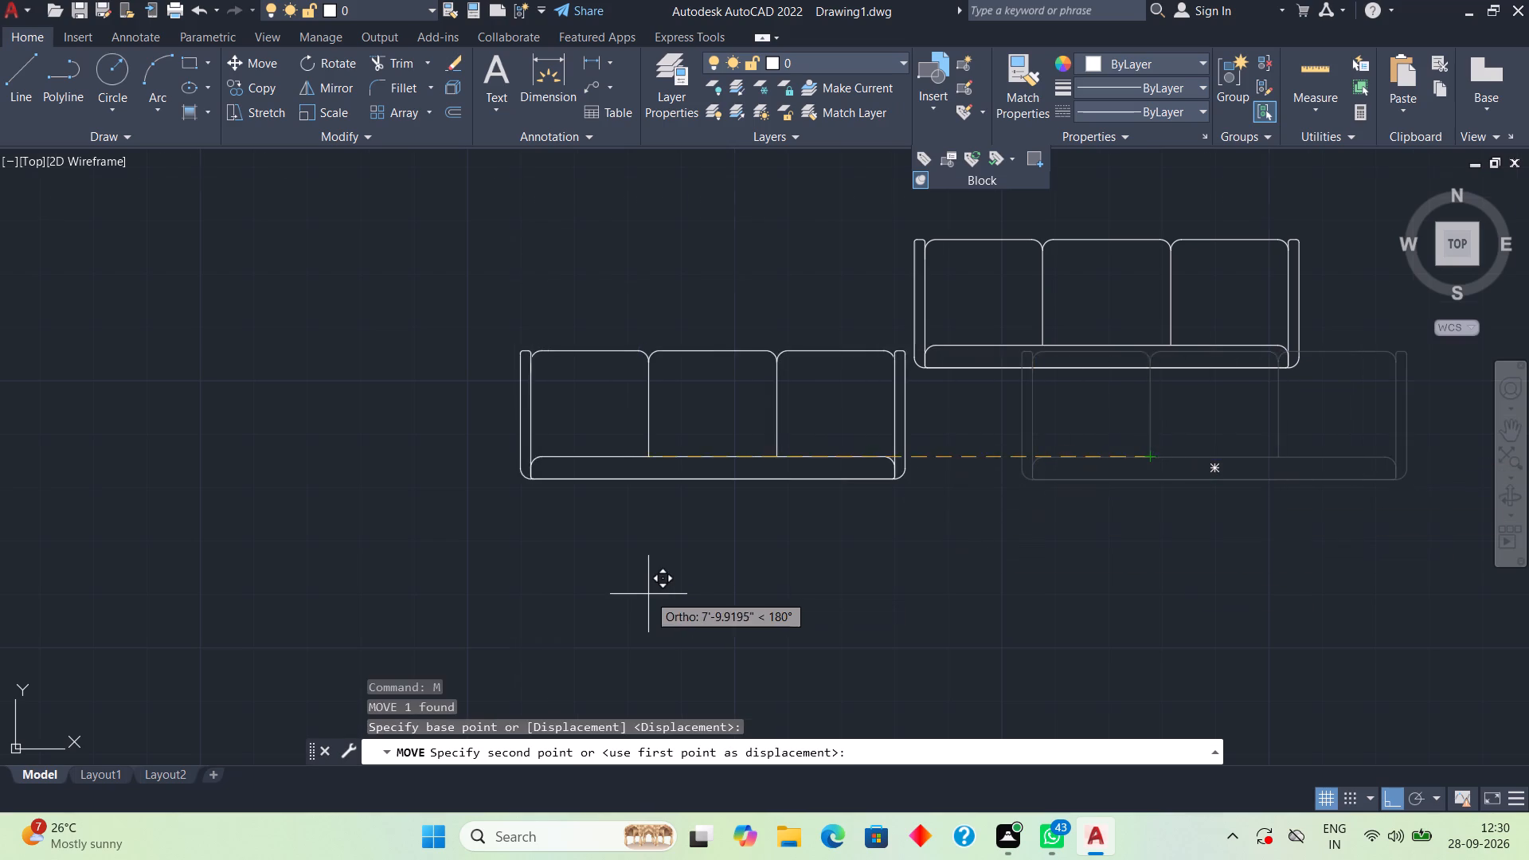
{"action": "scroll", "coordinate": [648, 594], "scroll_direction": "down", "scroll_amount": 5}
{"action": "scroll", "coordinate": [479, 670], "scroll_direction": "up", "scroll_amount": 2}
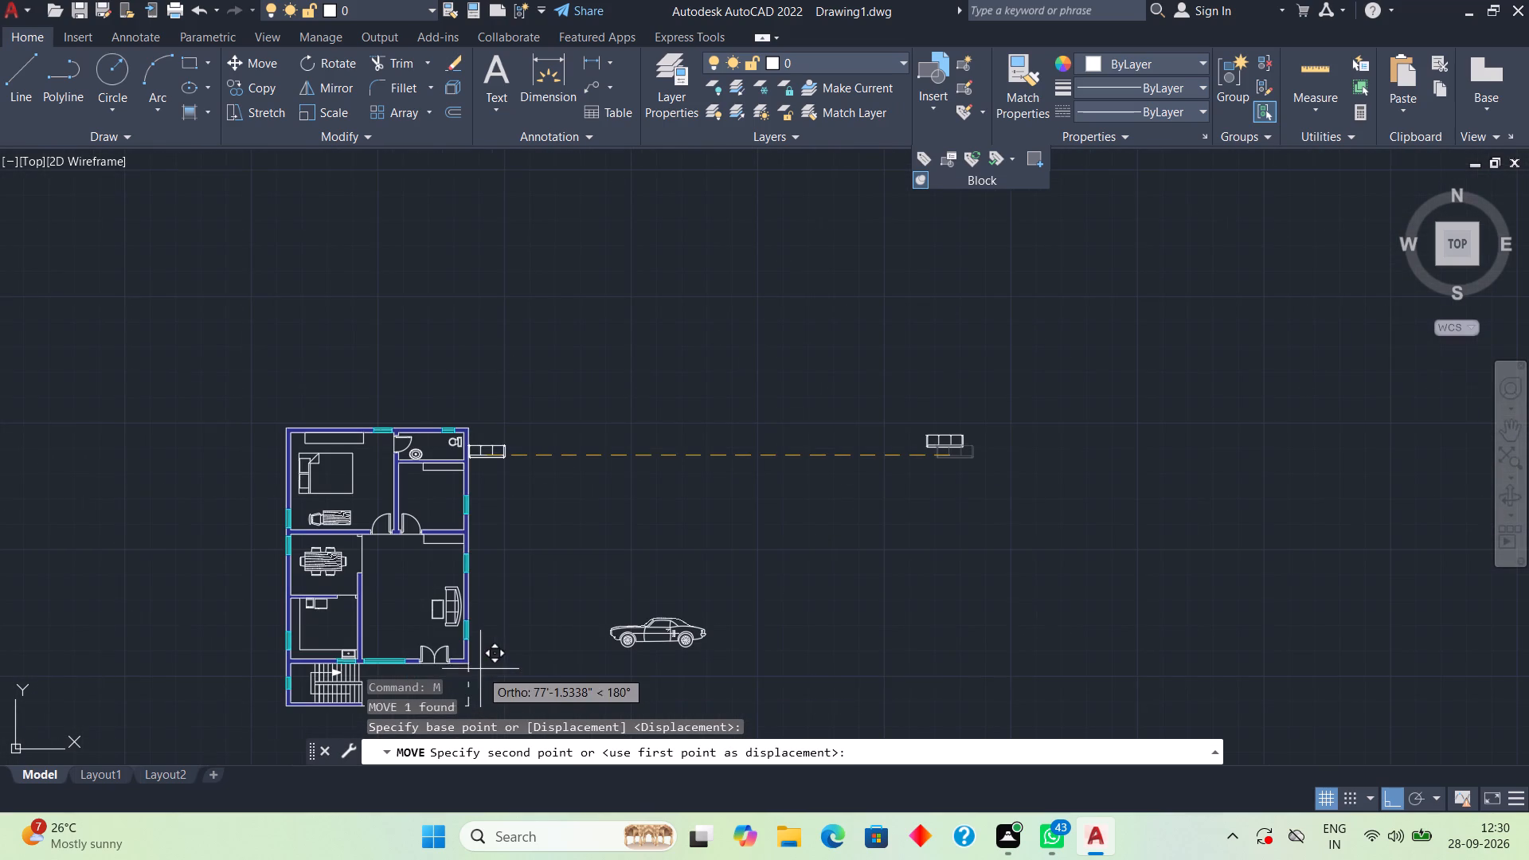
{"action": "left_click", "coordinate": [366, 670]}
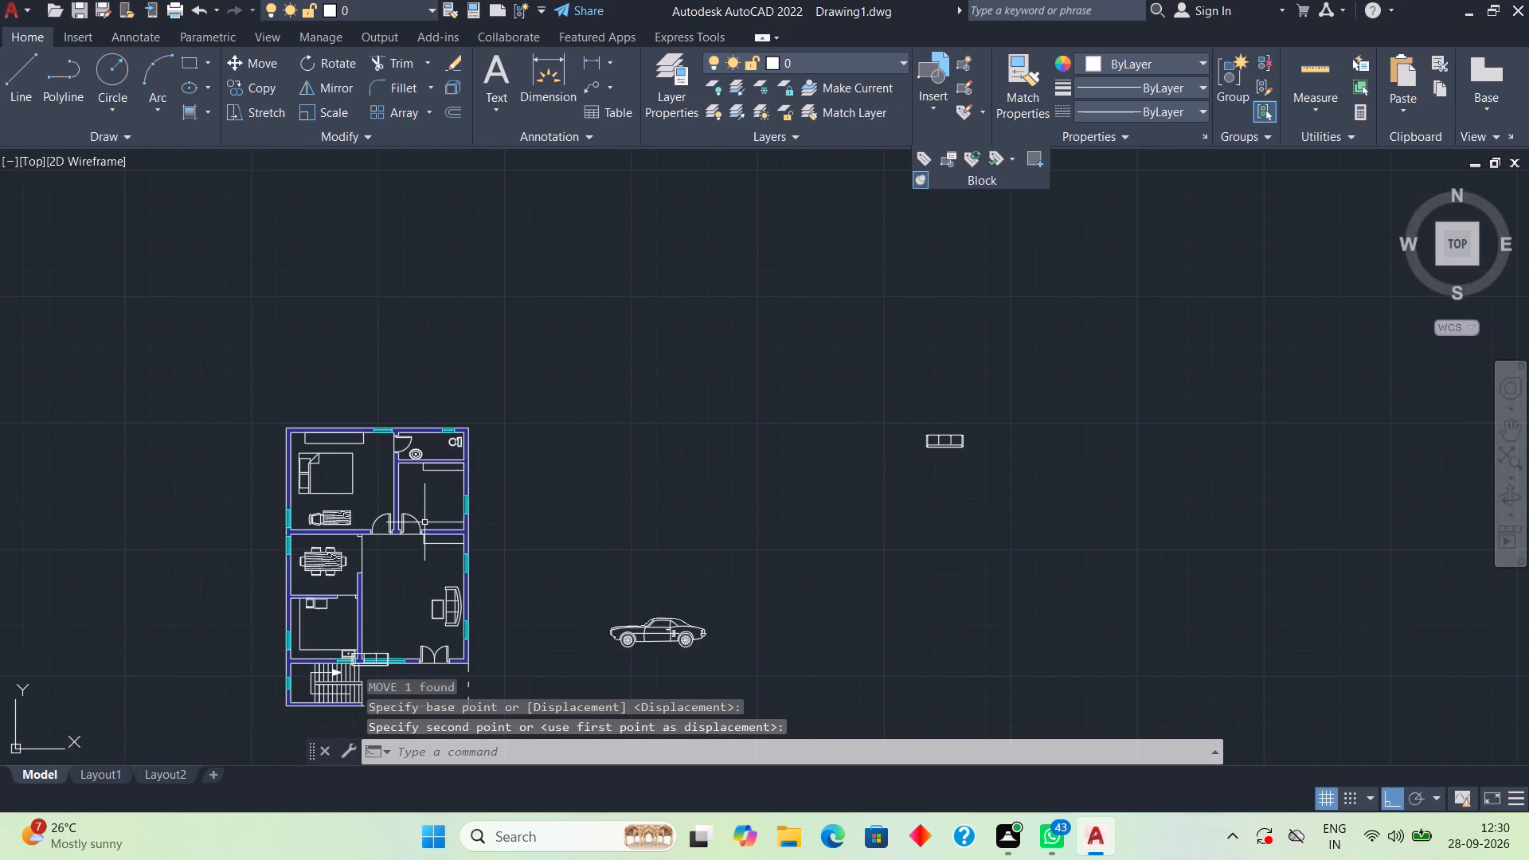
Move the three-seat sofa straight up from the front window to just above the kitchen's upper wall line.
{"action": "middle_click_drag", "start_coordinate": [414, 544], "coordinate": [503, 434]}
{"action": "scroll", "coordinate": [423, 588], "scroll_direction": "up", "scroll_amount": 3}
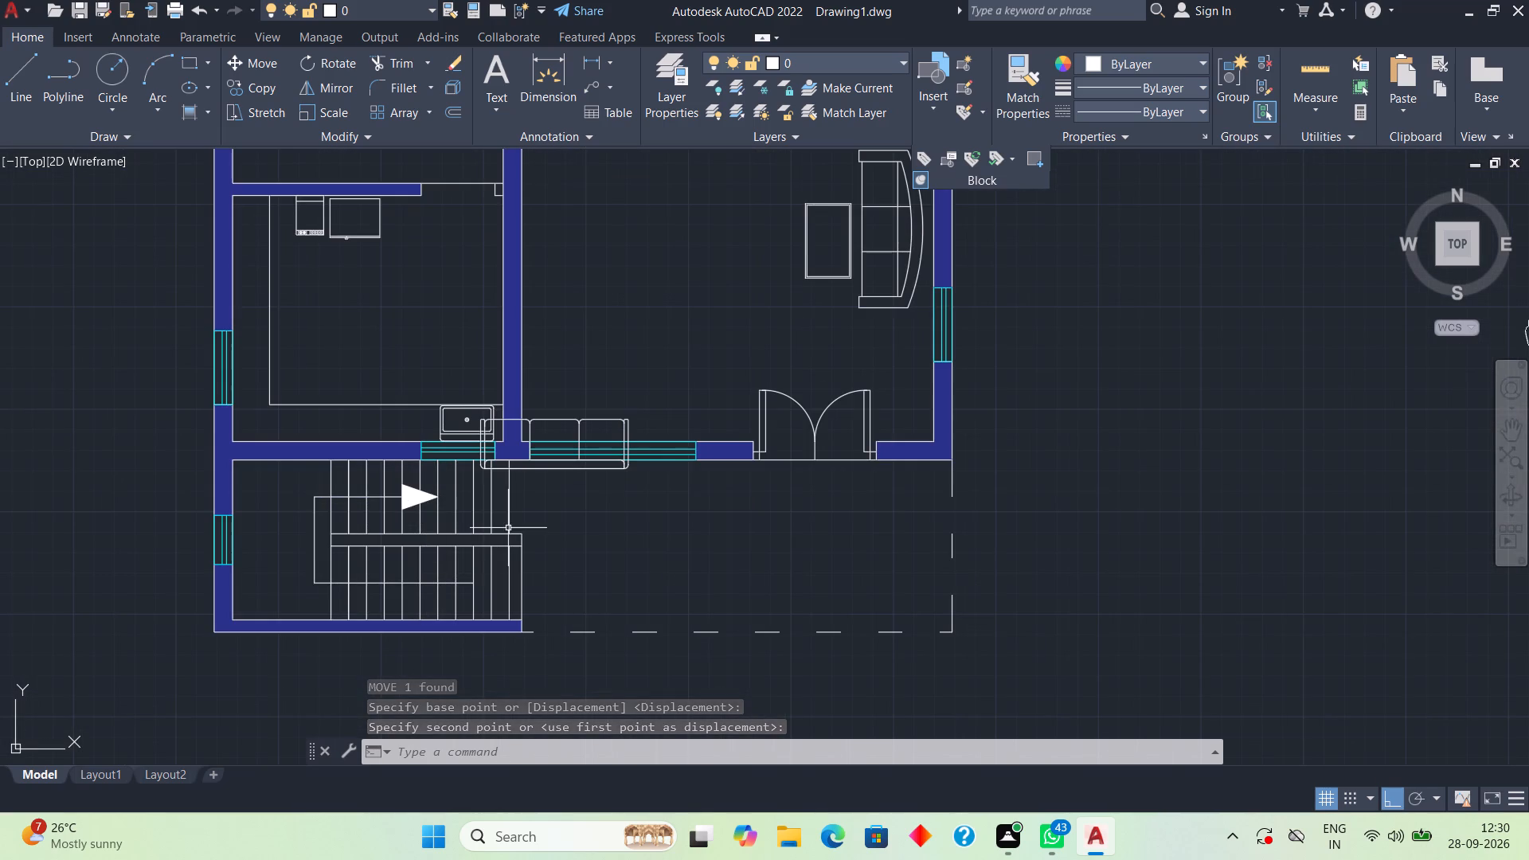
{"action": "middle_click", "coordinate": [598, 416]}
{"action": "left_click", "coordinate": [622, 426]}
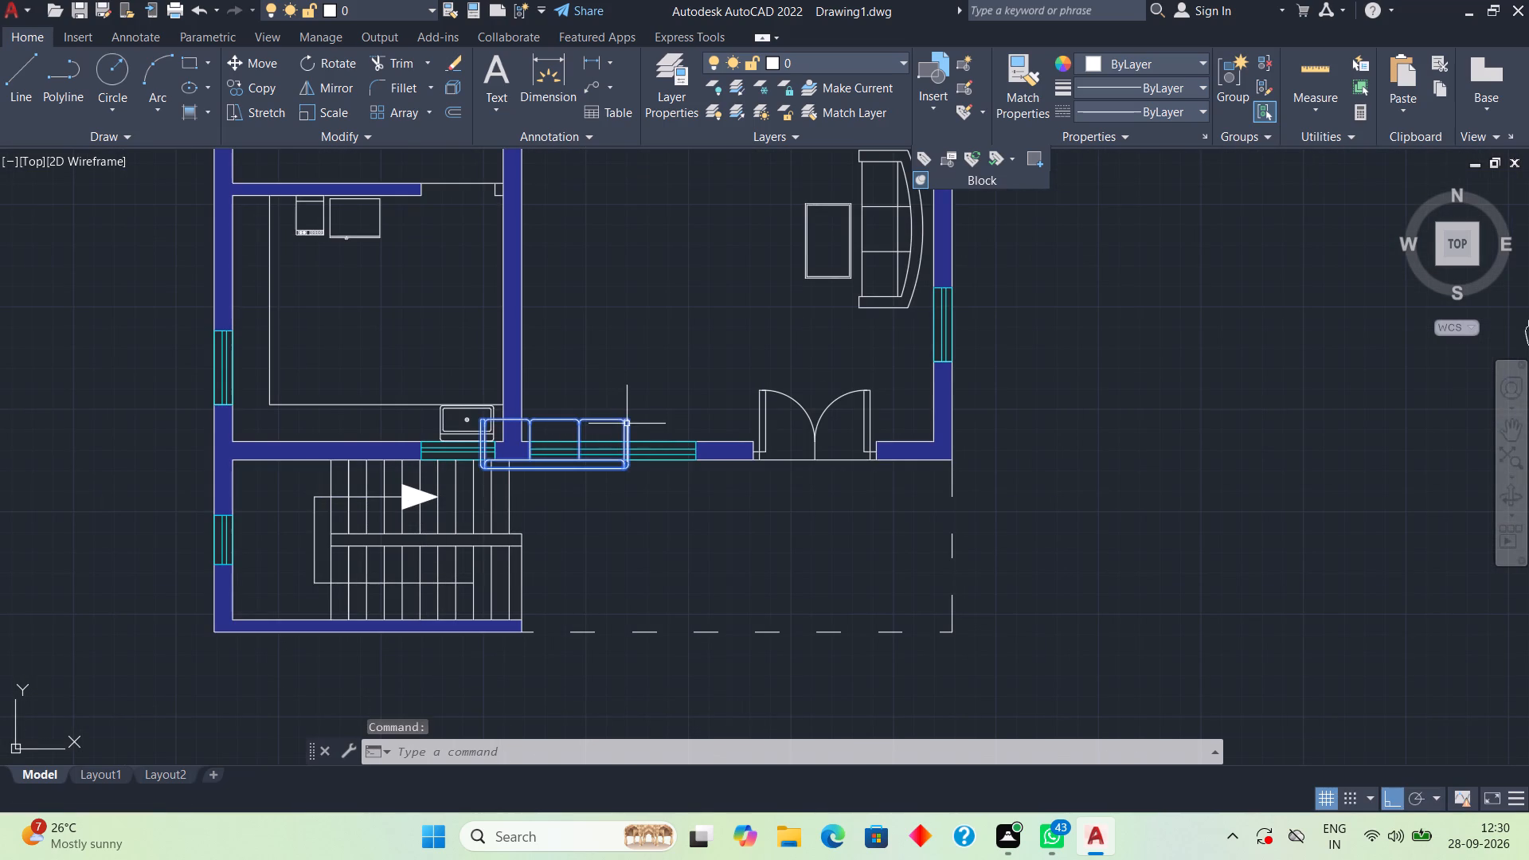
{"action": "key", "text": "m"}
{"action": "left_click", "coordinate": [671, 435]}
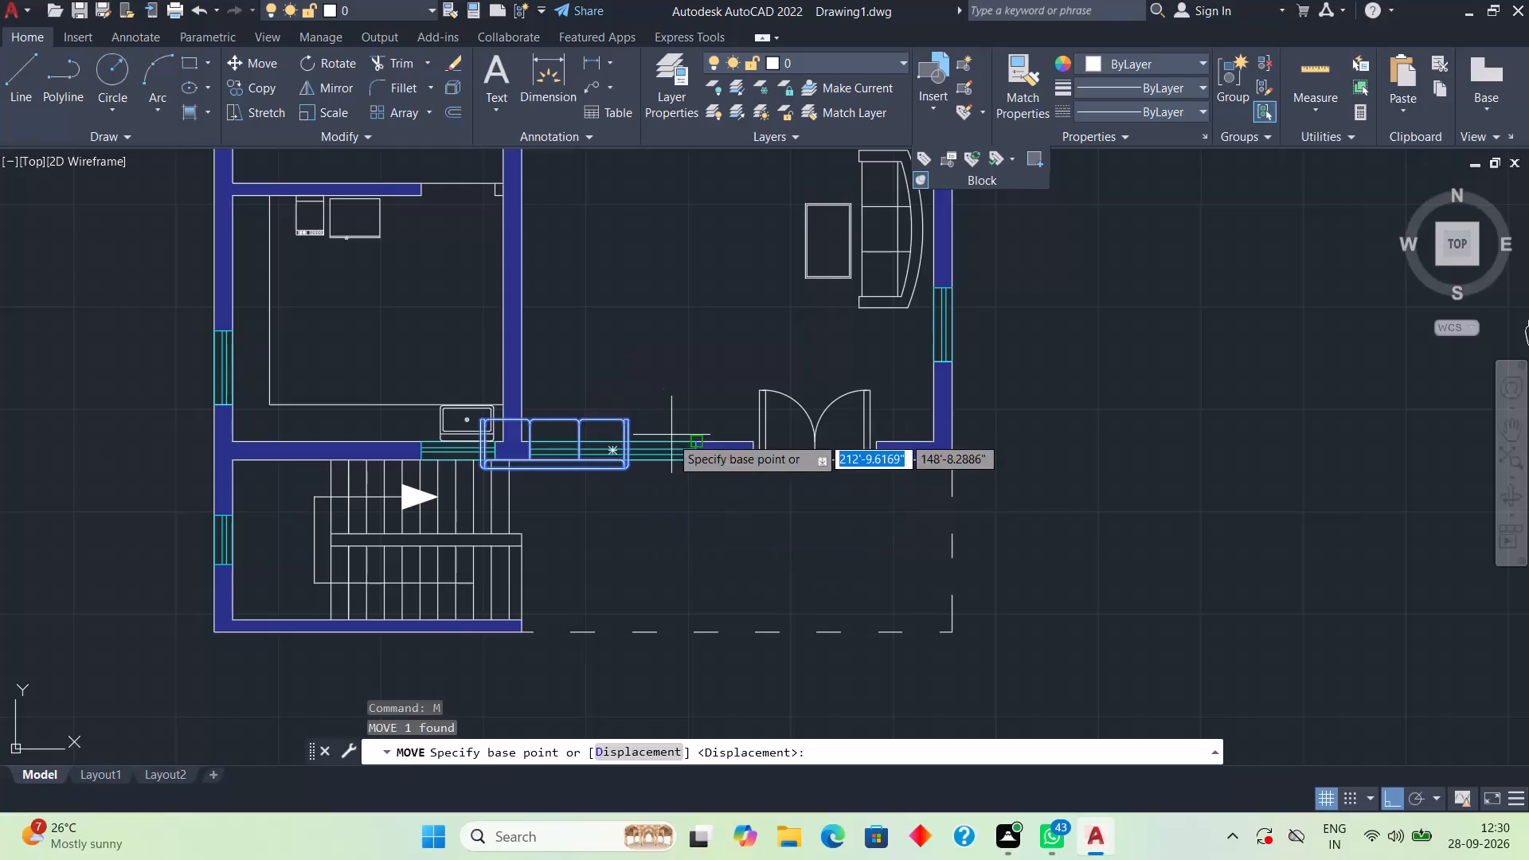
{"action": "left_click", "coordinate": [625, 414]}
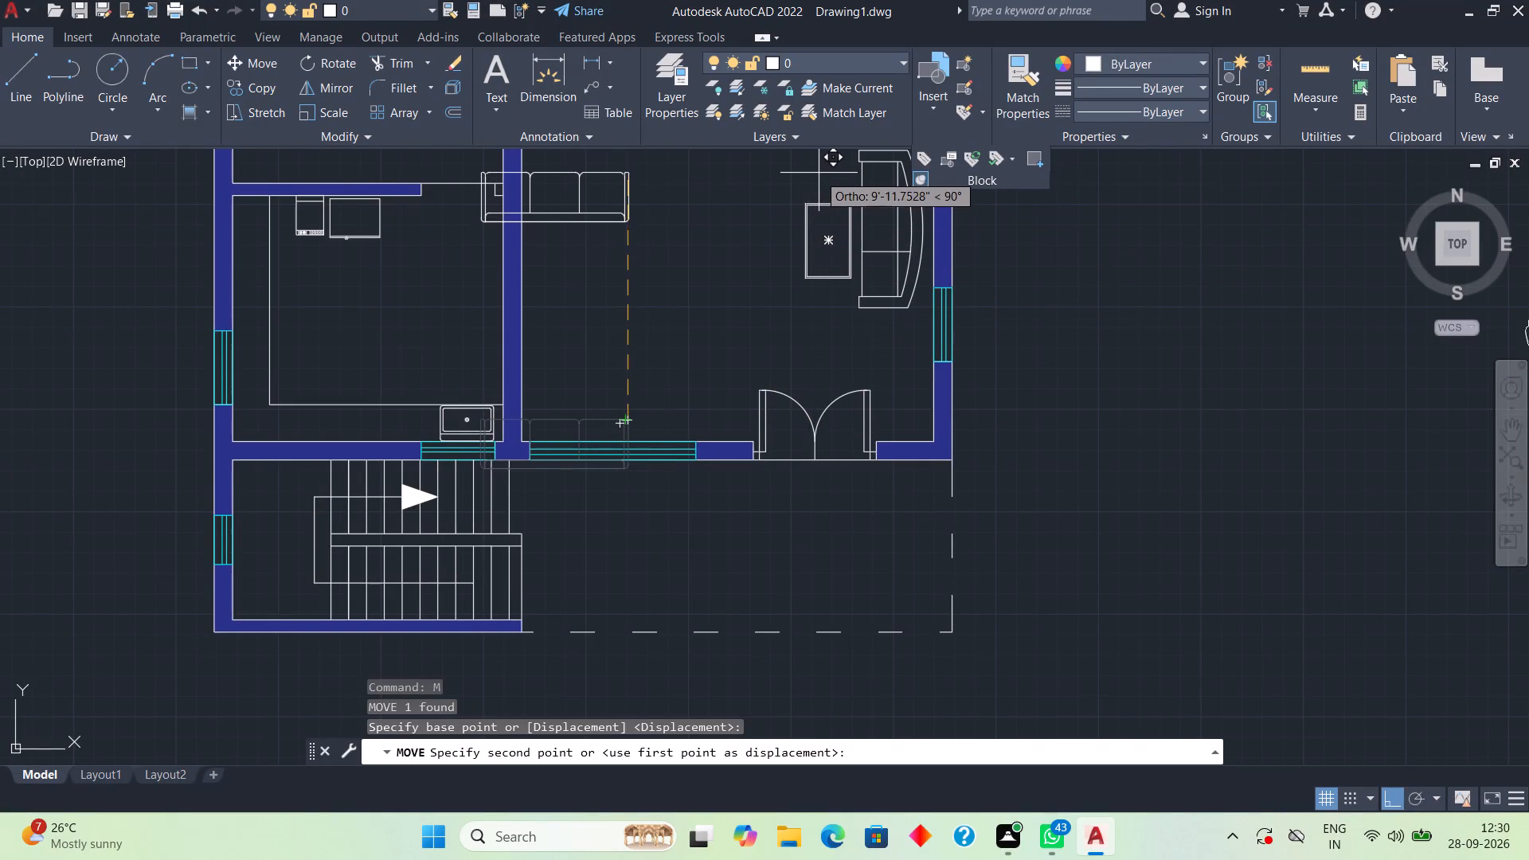
{"action": "left_click", "coordinate": [837, 144]}
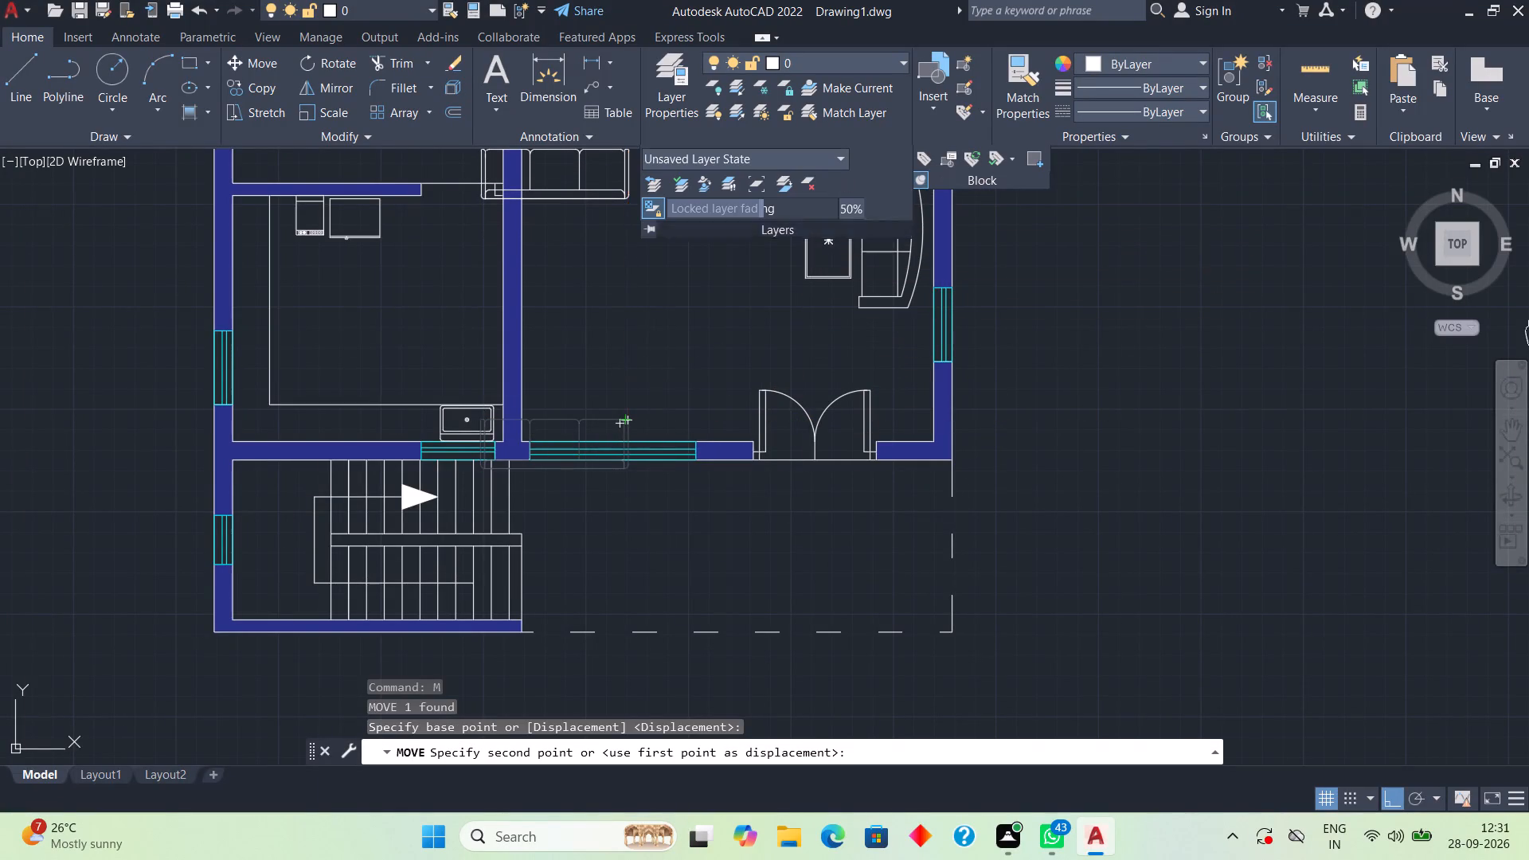
{"action": "middle_click_drag", "start_coordinate": [749, 247], "coordinate": [749, 420]}
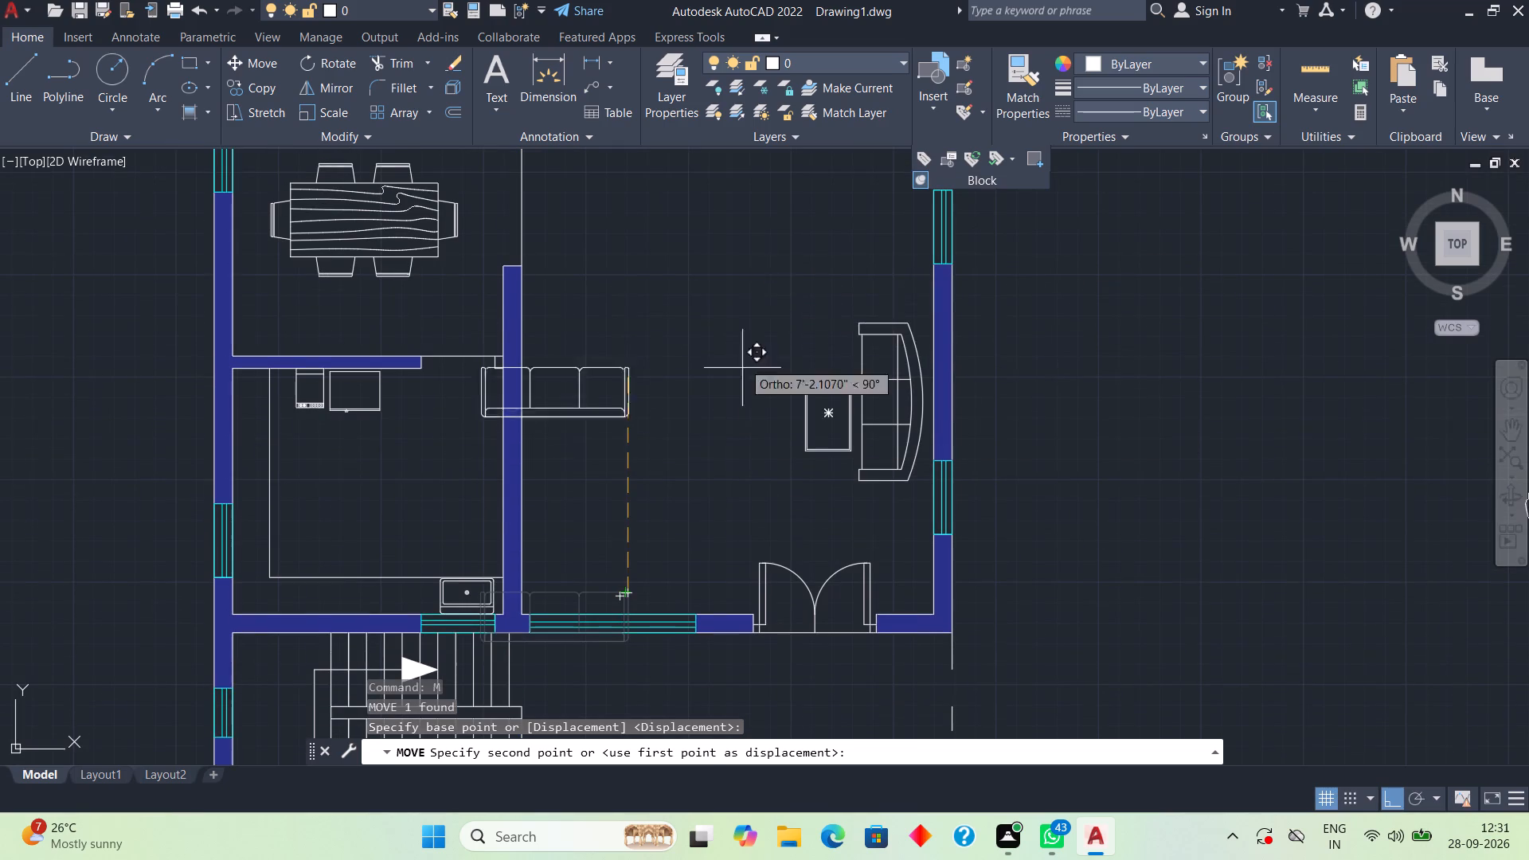
{"action": "left_click", "coordinate": [820, 301]}
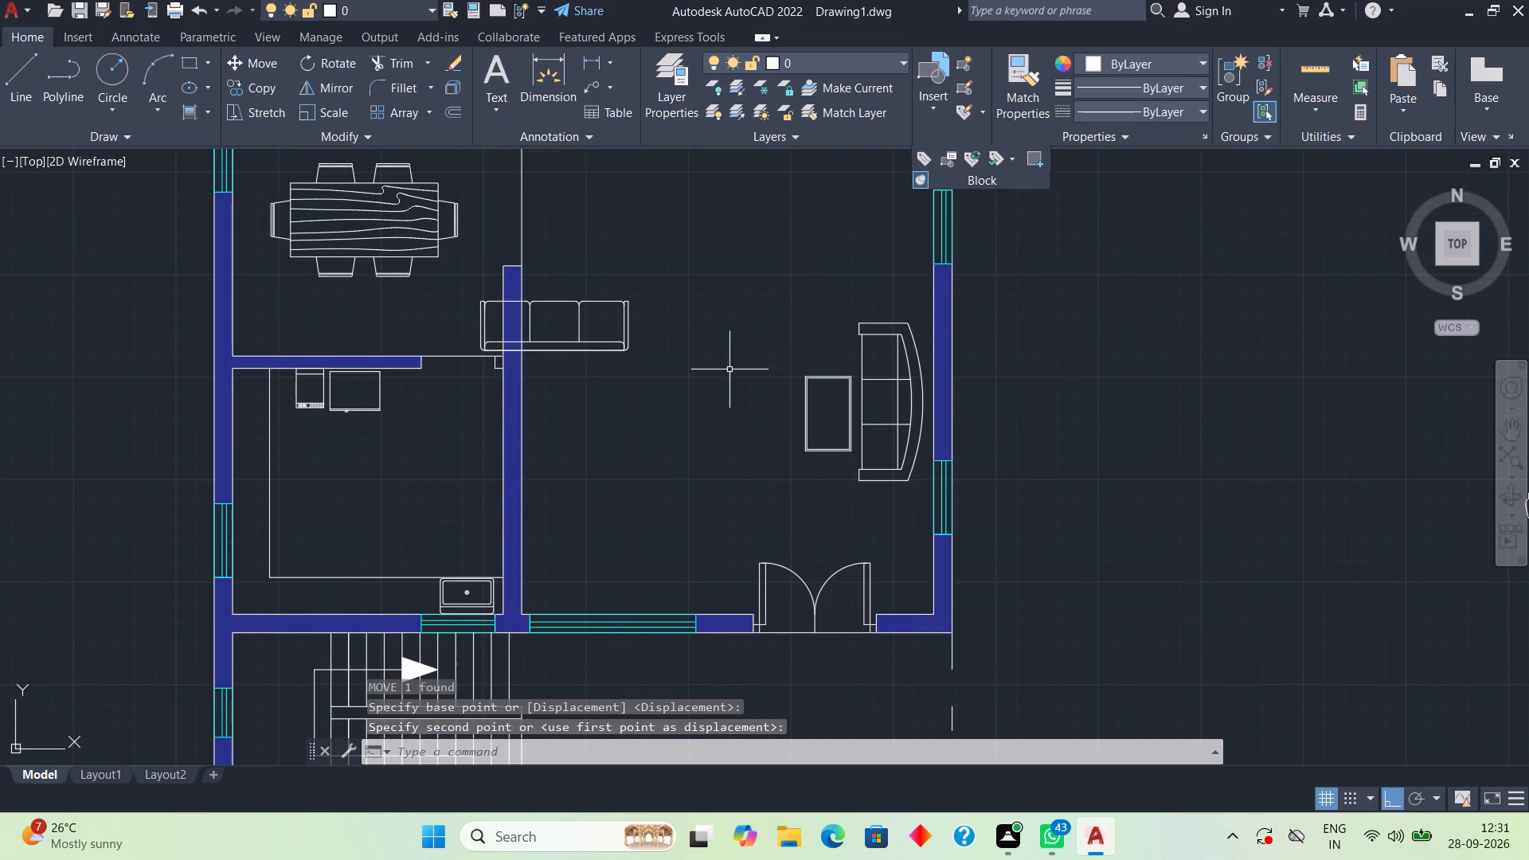
Rotate the three-seat sofa 180 degrees about a point on its seats, bringing it inside the living room.
{"action": "scroll", "coordinate": [827, 375], "scroll_direction": "down", "scroll_amount": 1}
{"action": "middle_click_drag", "start_coordinate": [827, 375], "coordinate": [735, 554]}
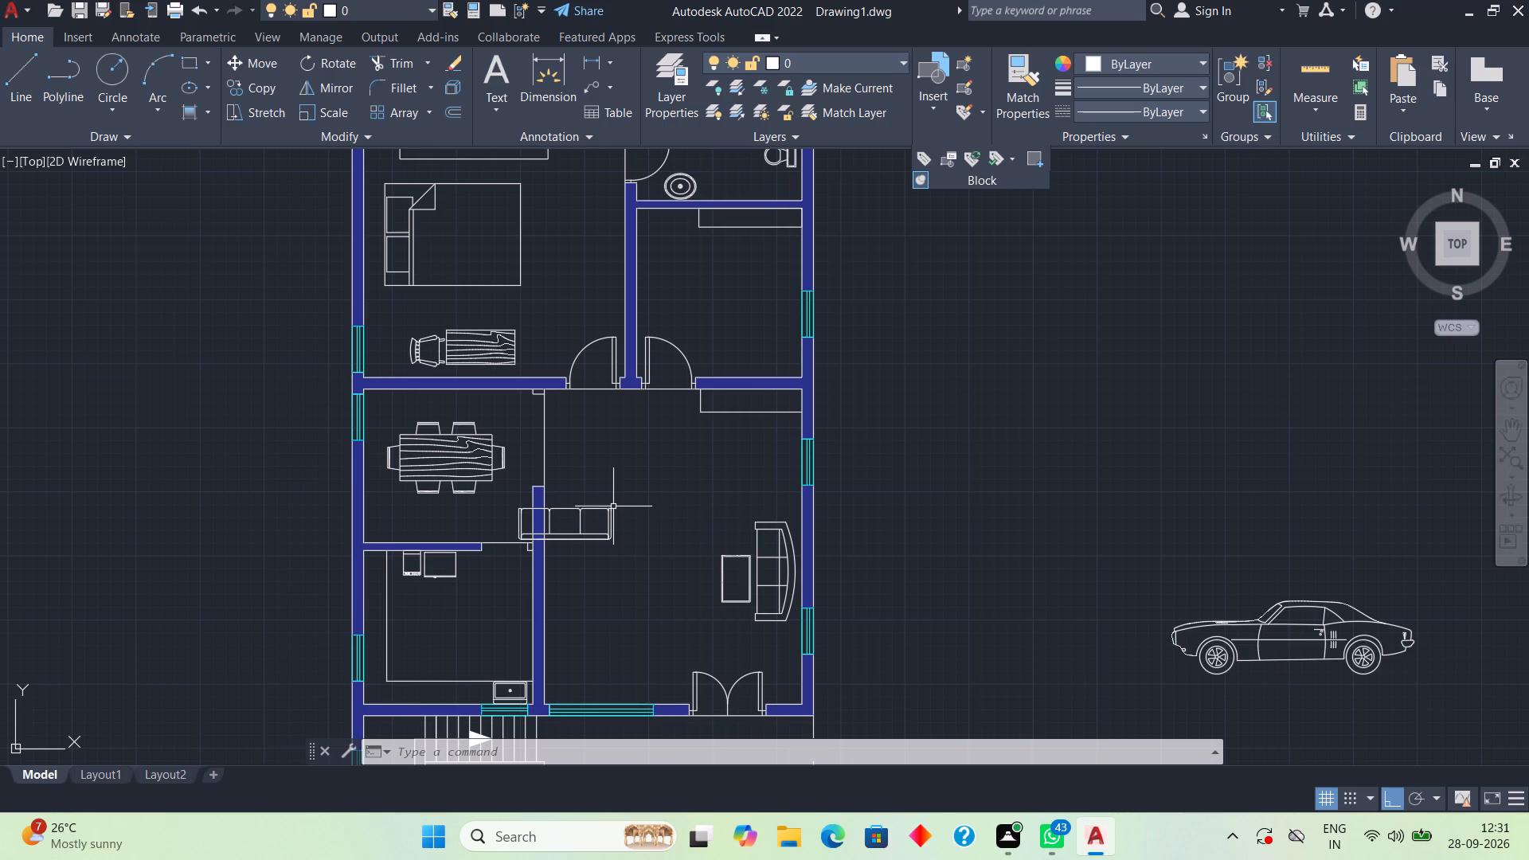
{"action": "left_click", "coordinate": [583, 521]}
{"action": "type", "text": "ro"}
{"action": "key", "text": "space"}
{"action": "left_click", "coordinate": [583, 521]}
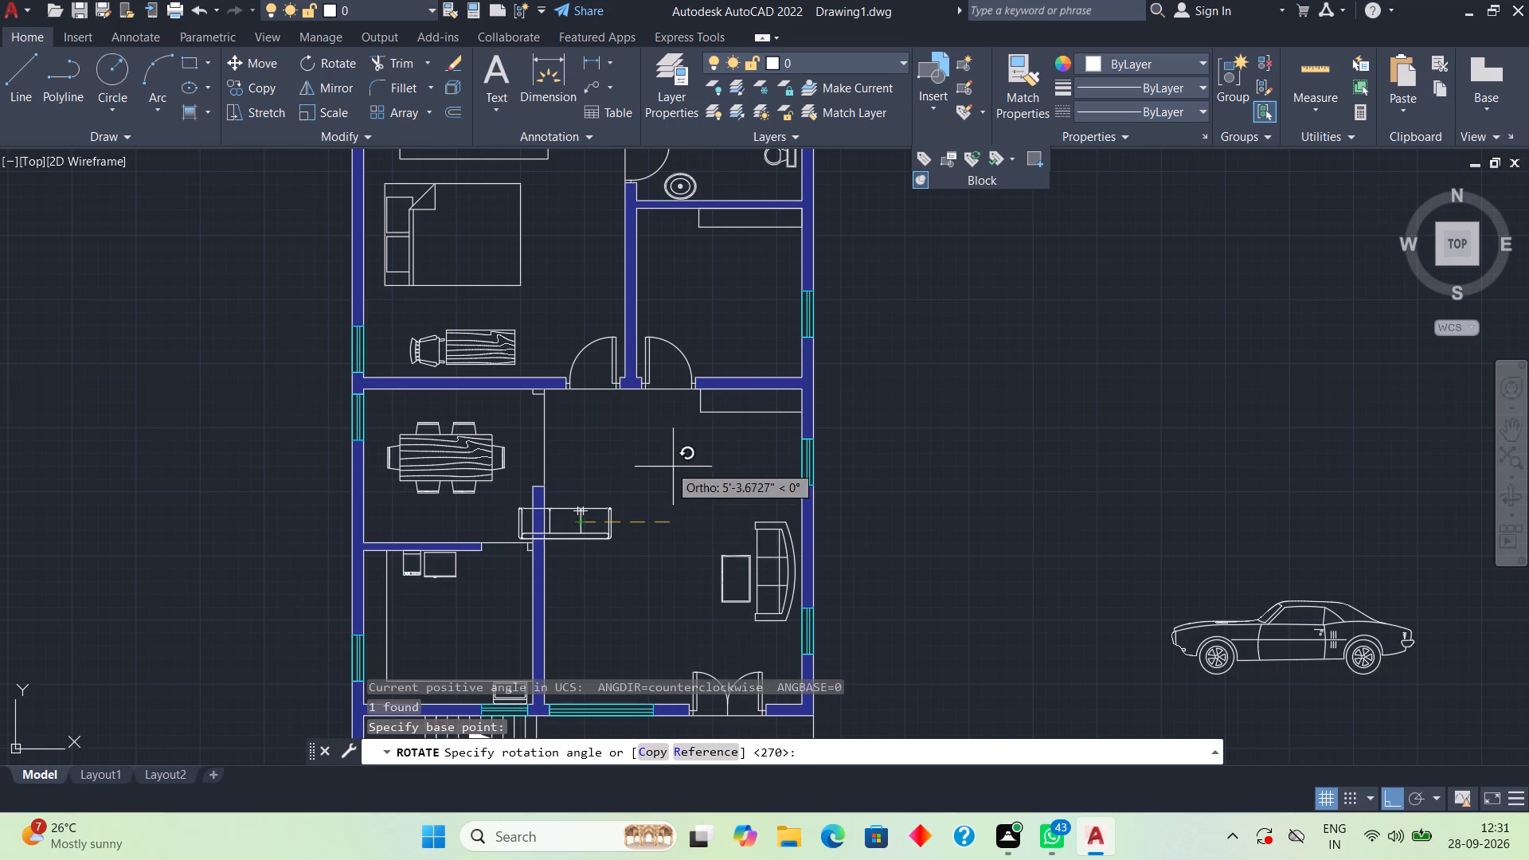
{"action": "left_click", "coordinate": [506, 557]}
Move the rotated three-seat sofa horizontally across the living room, close to the curved sofa's upper end.
{"action": "left_click", "coordinate": [641, 532]}
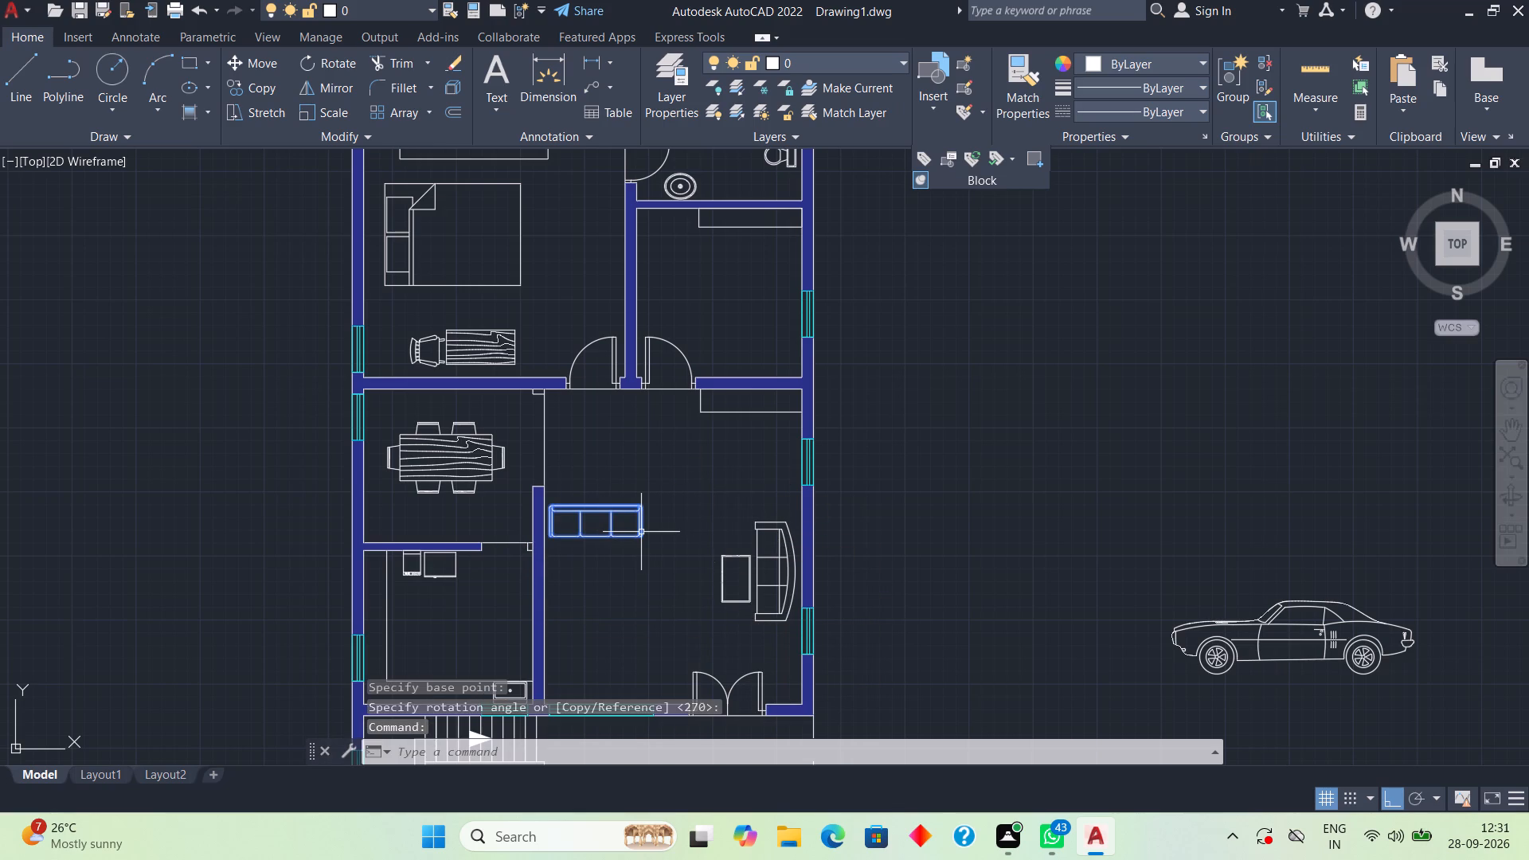
{"action": "type", "text": "m"}
{"action": "key", "text": "space"}
{"action": "left_click", "coordinate": [641, 532]}
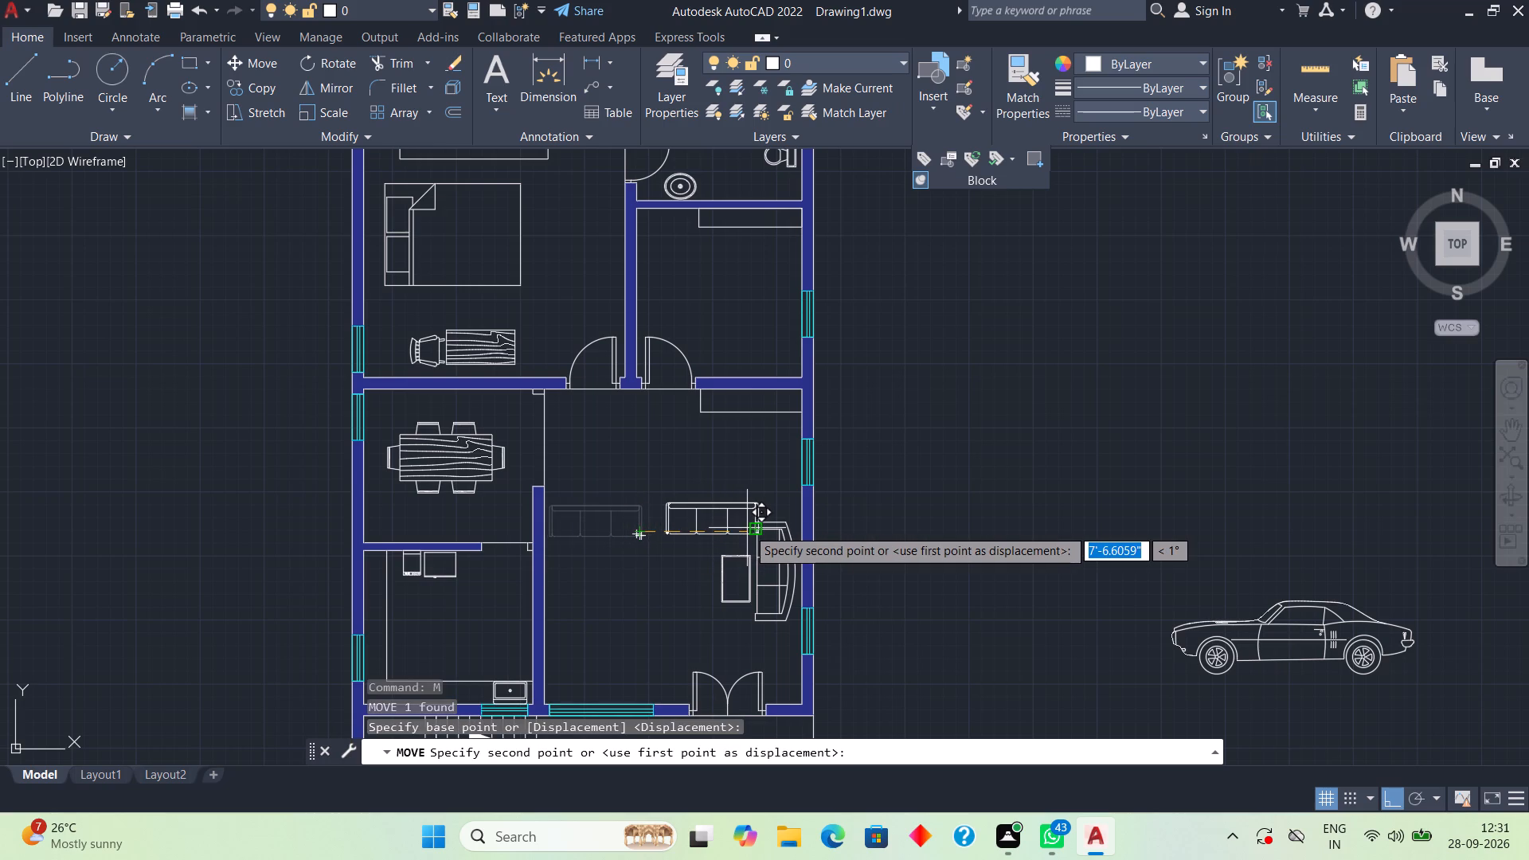
{"action": "left_click", "coordinate": [742, 530]}
Move the curved sofa down about 2'-3", level with the top of the coffee table.
{"action": "scroll", "coordinate": [738, 575], "scroll_direction": "up", "scroll_amount": 1}
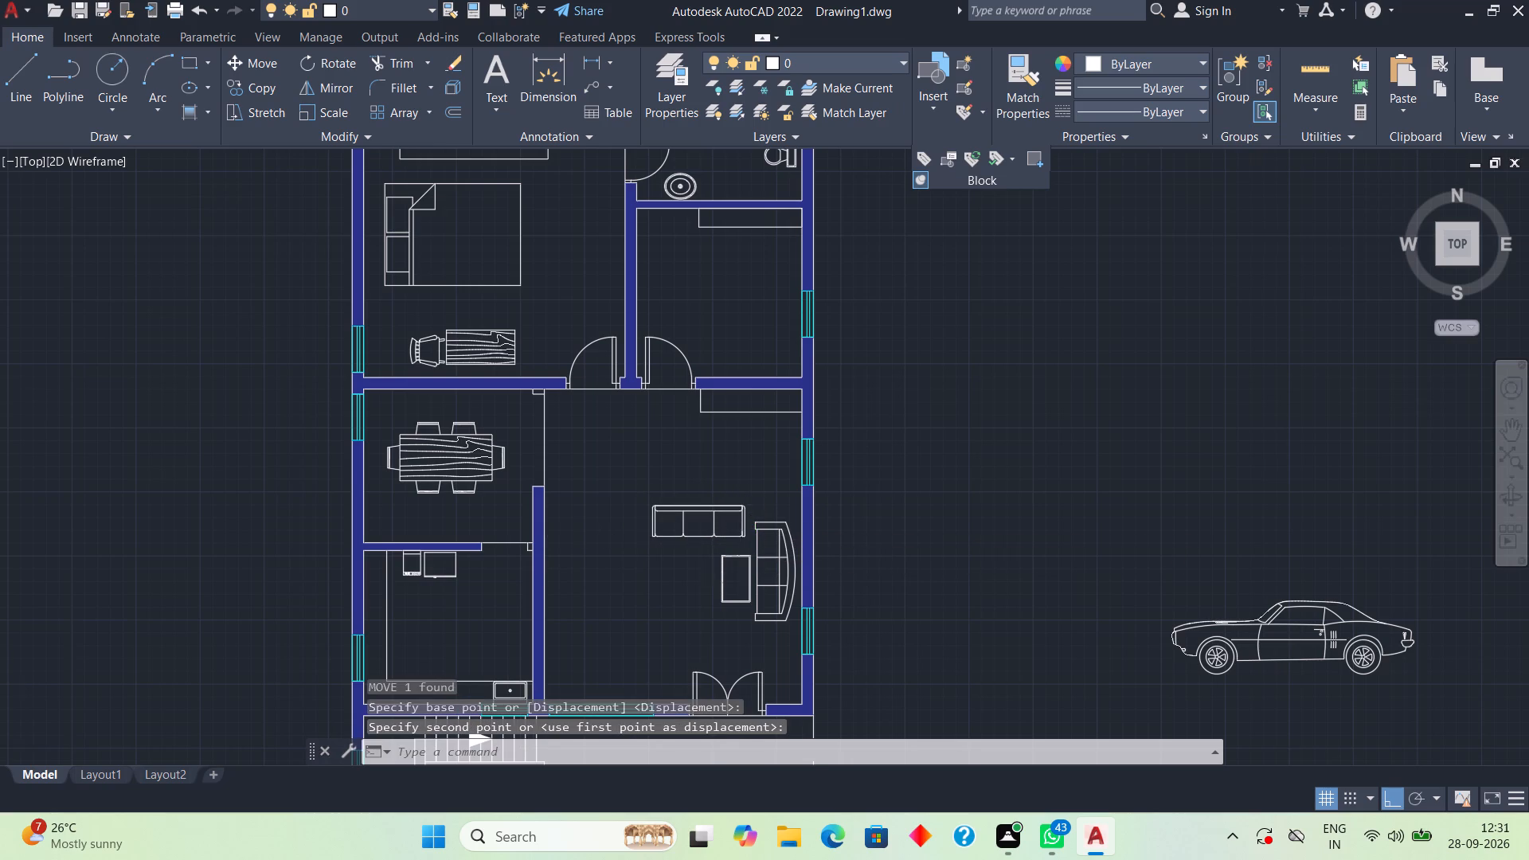
{"action": "scroll", "coordinate": [738, 575], "scroll_direction": "up", "scroll_amount": 1}
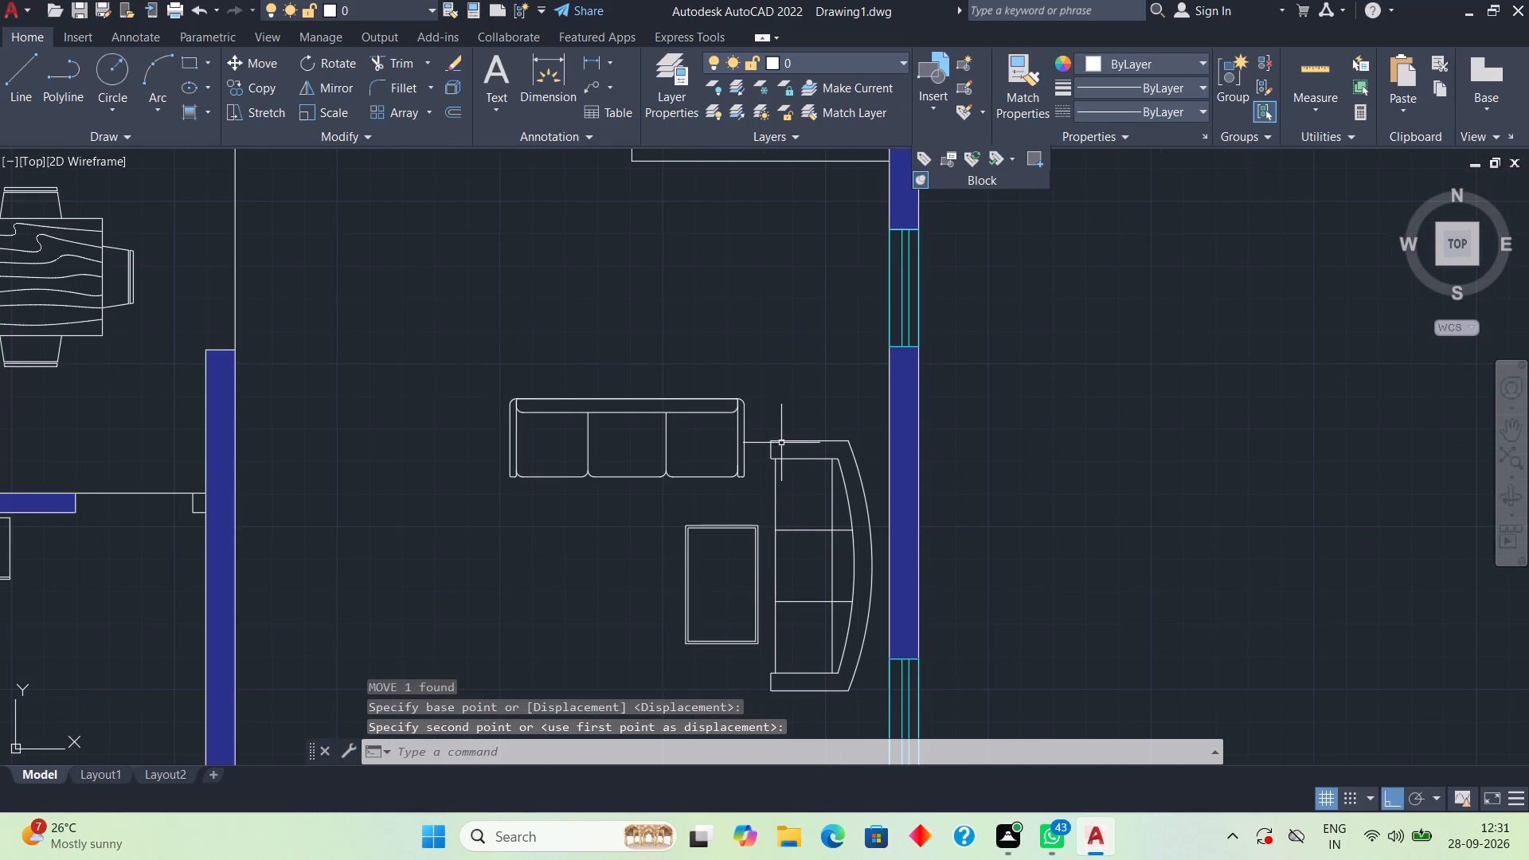
{"action": "left_click", "coordinate": [780, 441]}
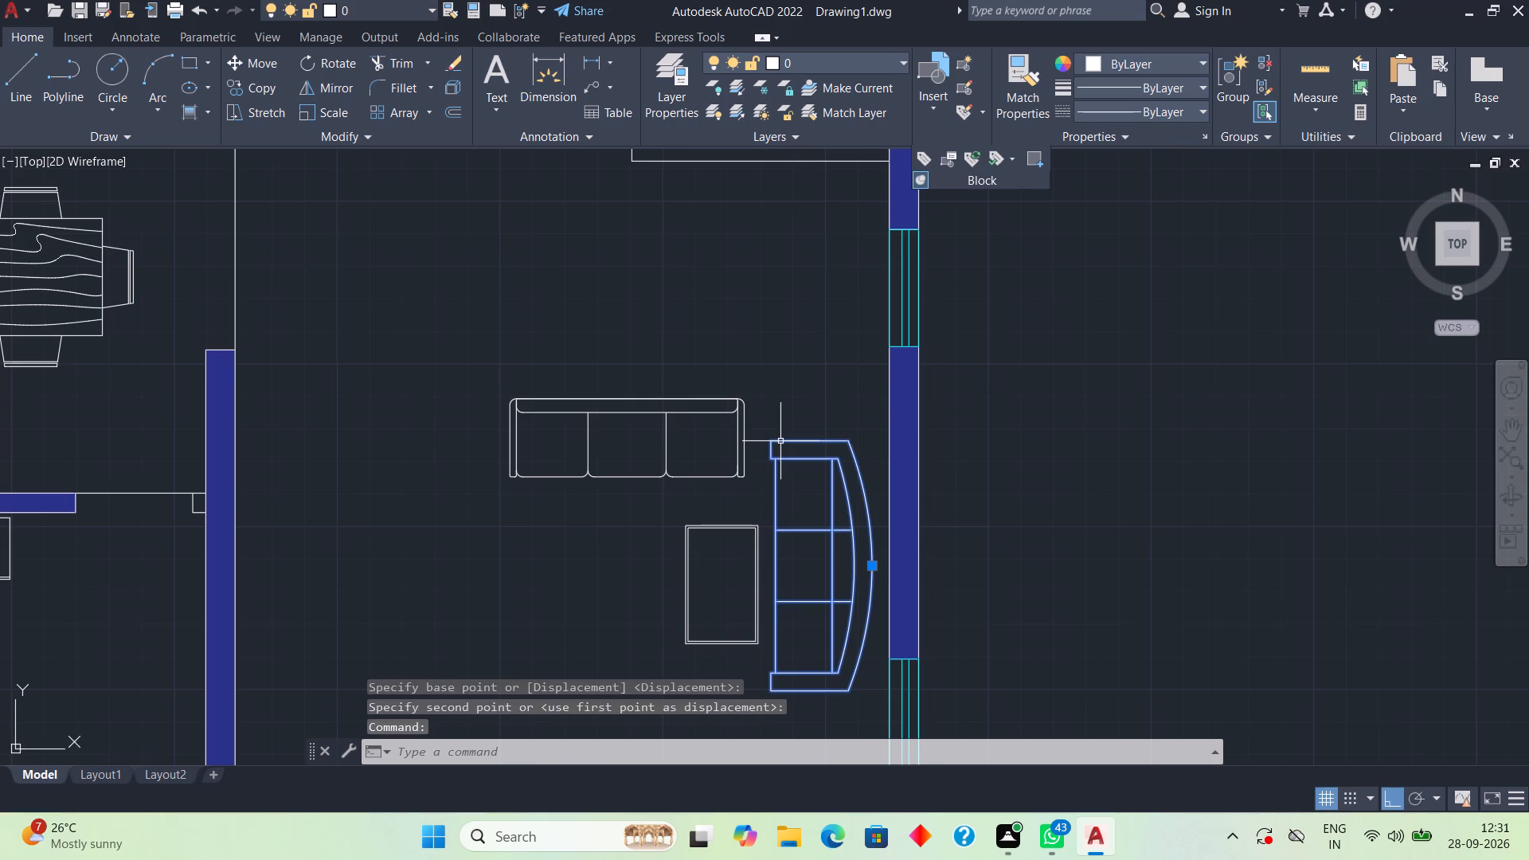
{"action": "type", "text": "m"}
{"action": "key", "text": "space"}
{"action": "left_click", "coordinate": [780, 441]}
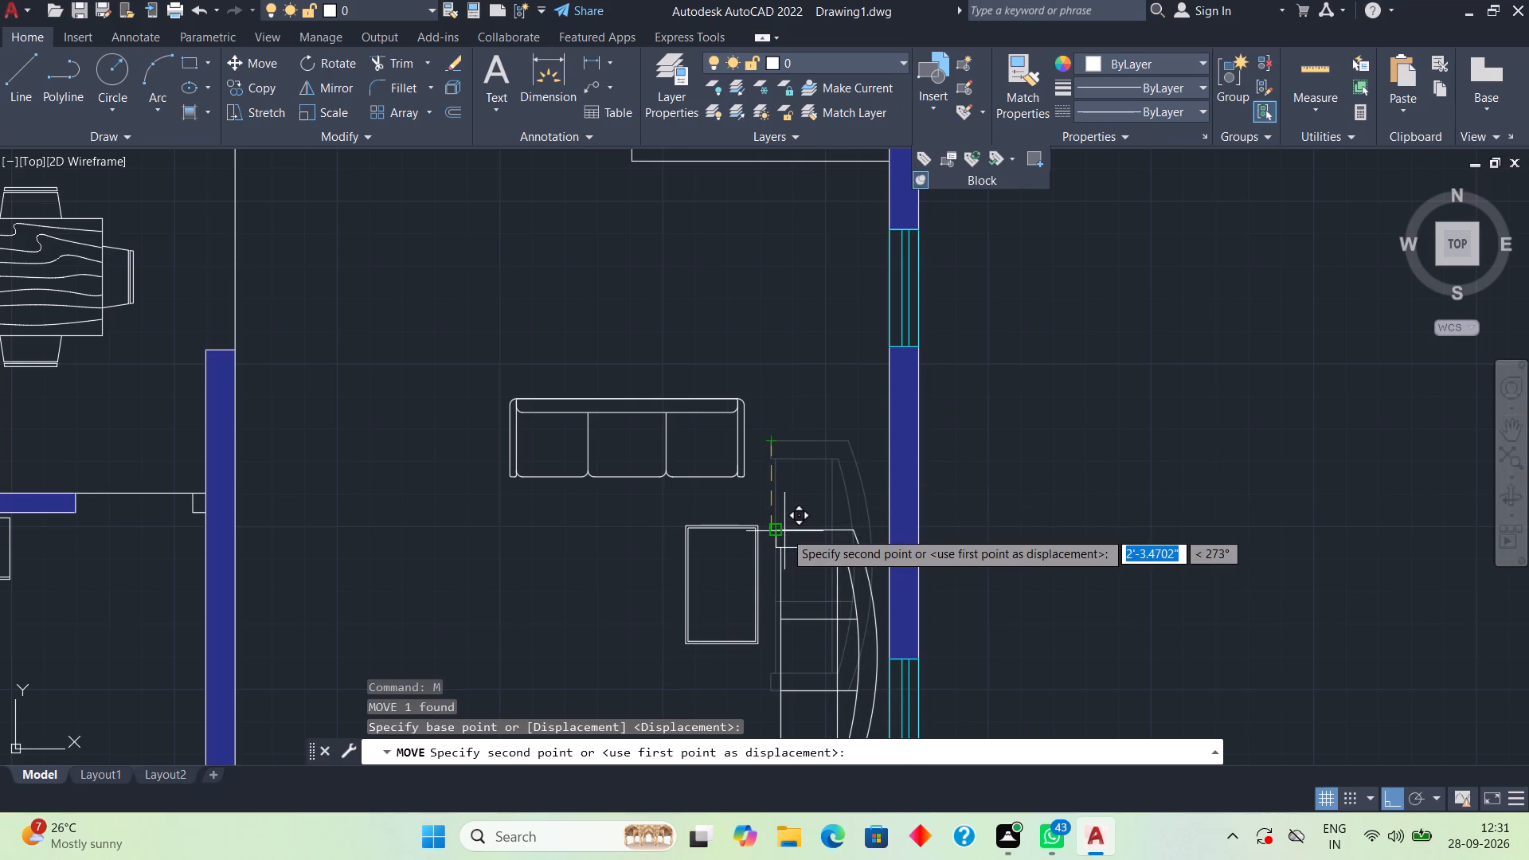
{"action": "left_click", "coordinate": [784, 531]}
Move the three-seat sofa horizontally just over 2 feet toward the outer wall, above the coffee table and curved sofa.
{"action": "left_click", "coordinate": [737, 472]}
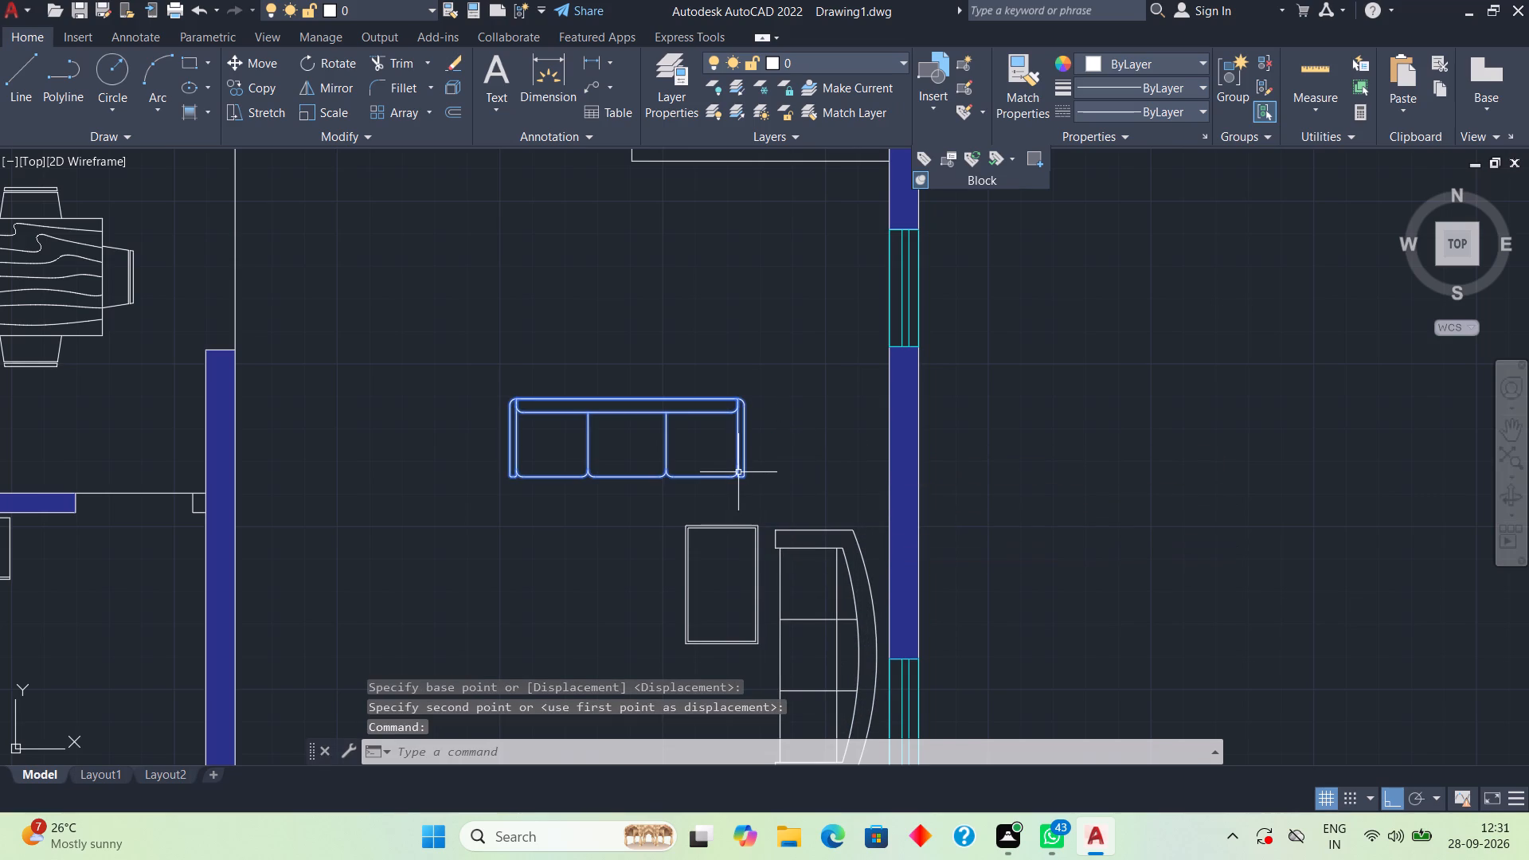
{"action": "type", "text": "m"}
{"action": "key", "text": "space"}
{"action": "left_click", "coordinate": [738, 472]}
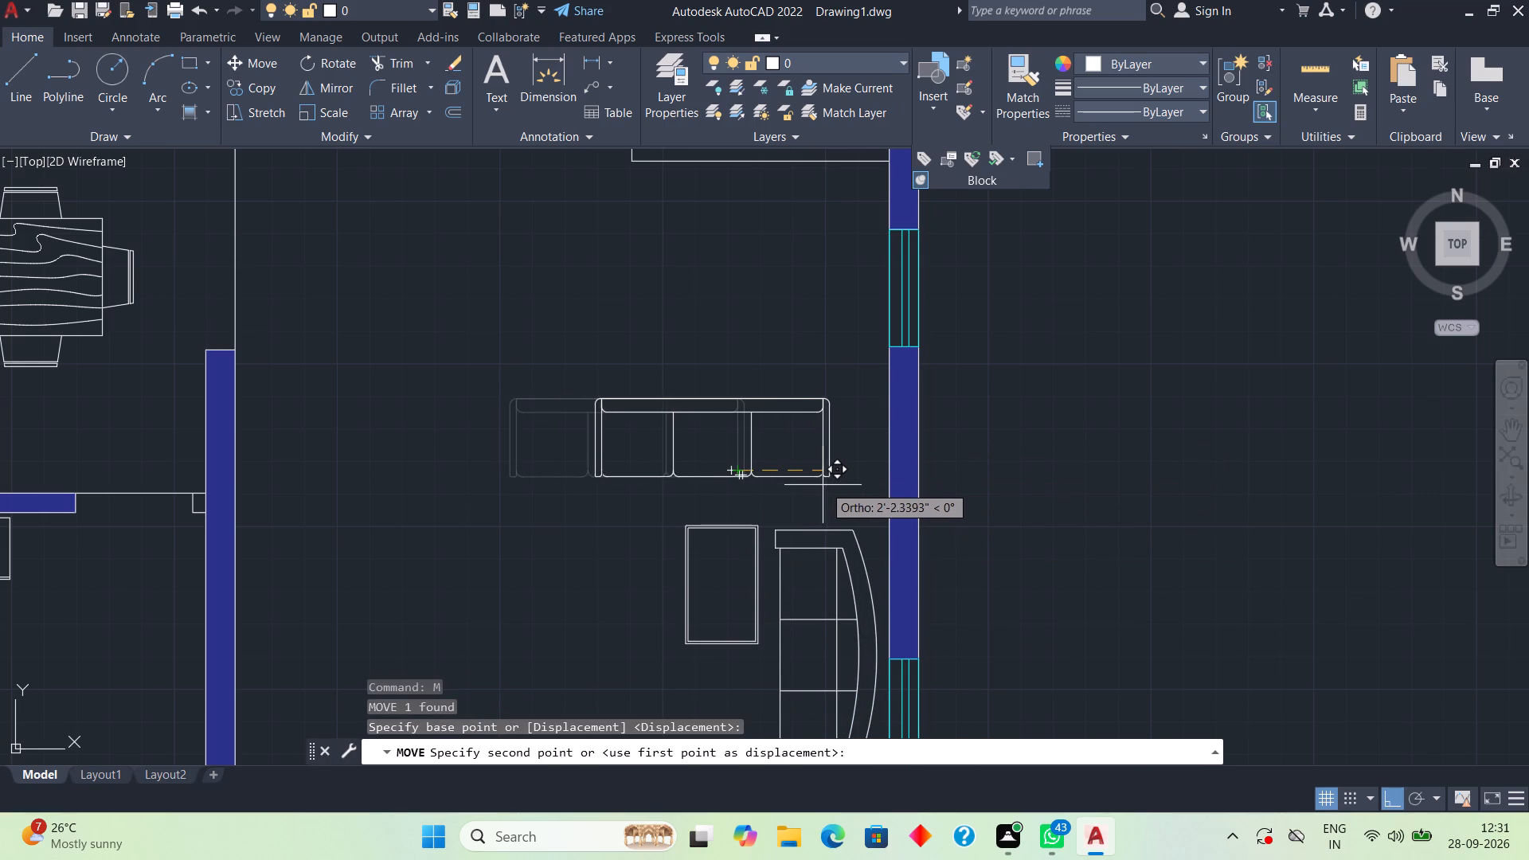
{"action": "double_click", "coordinate": [830, 501]}
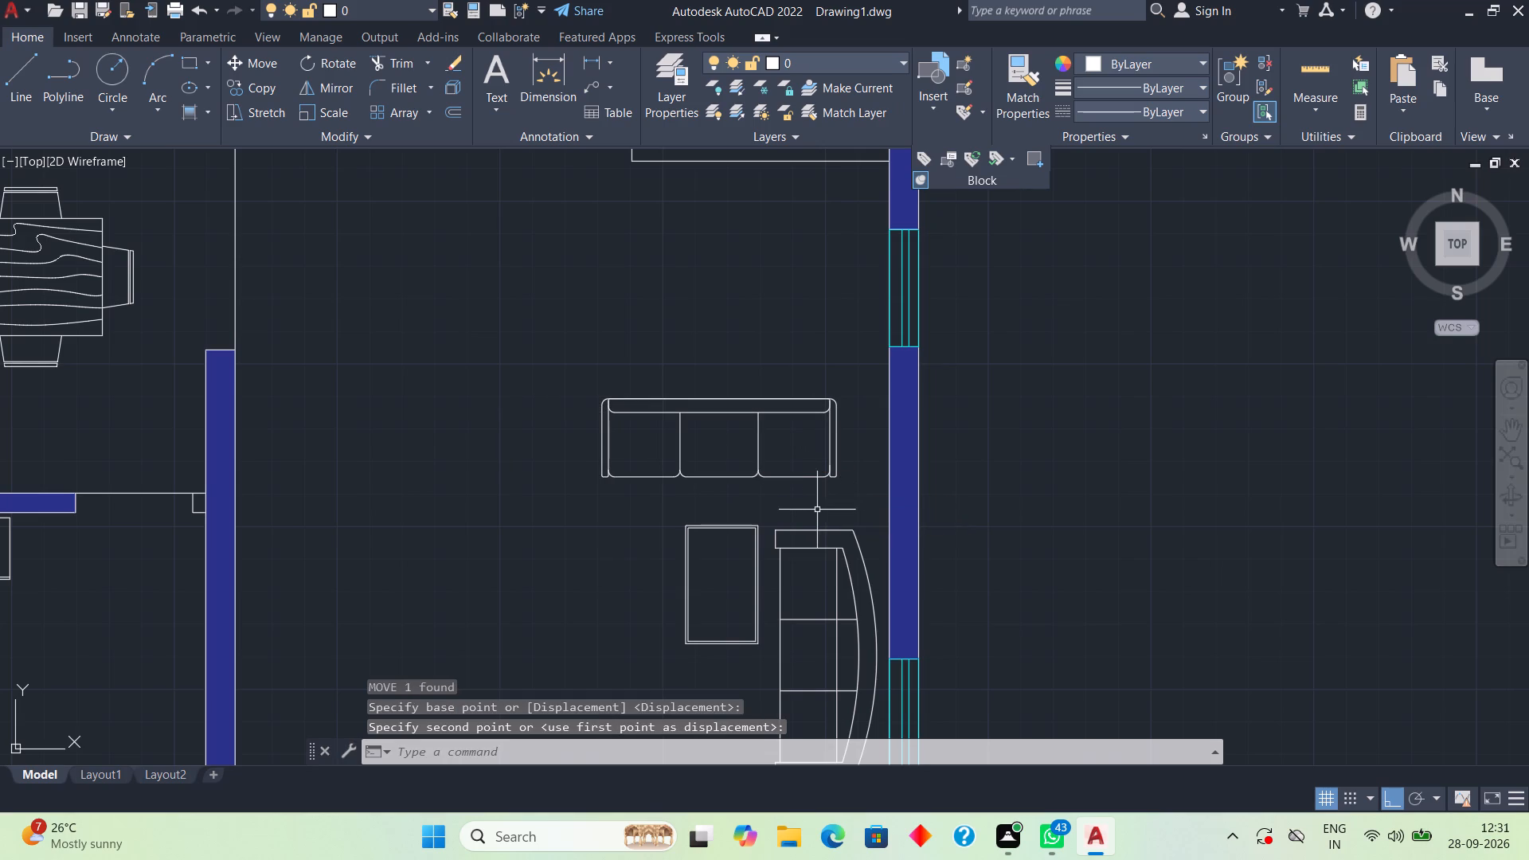
Scale the curved sofa down to about two-thirds of its size, from a point on its seats.
{"action": "scroll", "coordinate": [767, 536], "scroll_direction": "up", "scroll_amount": 1}
{"action": "scroll", "coordinate": [767, 536], "scroll_direction": "down", "scroll_amount": 1}
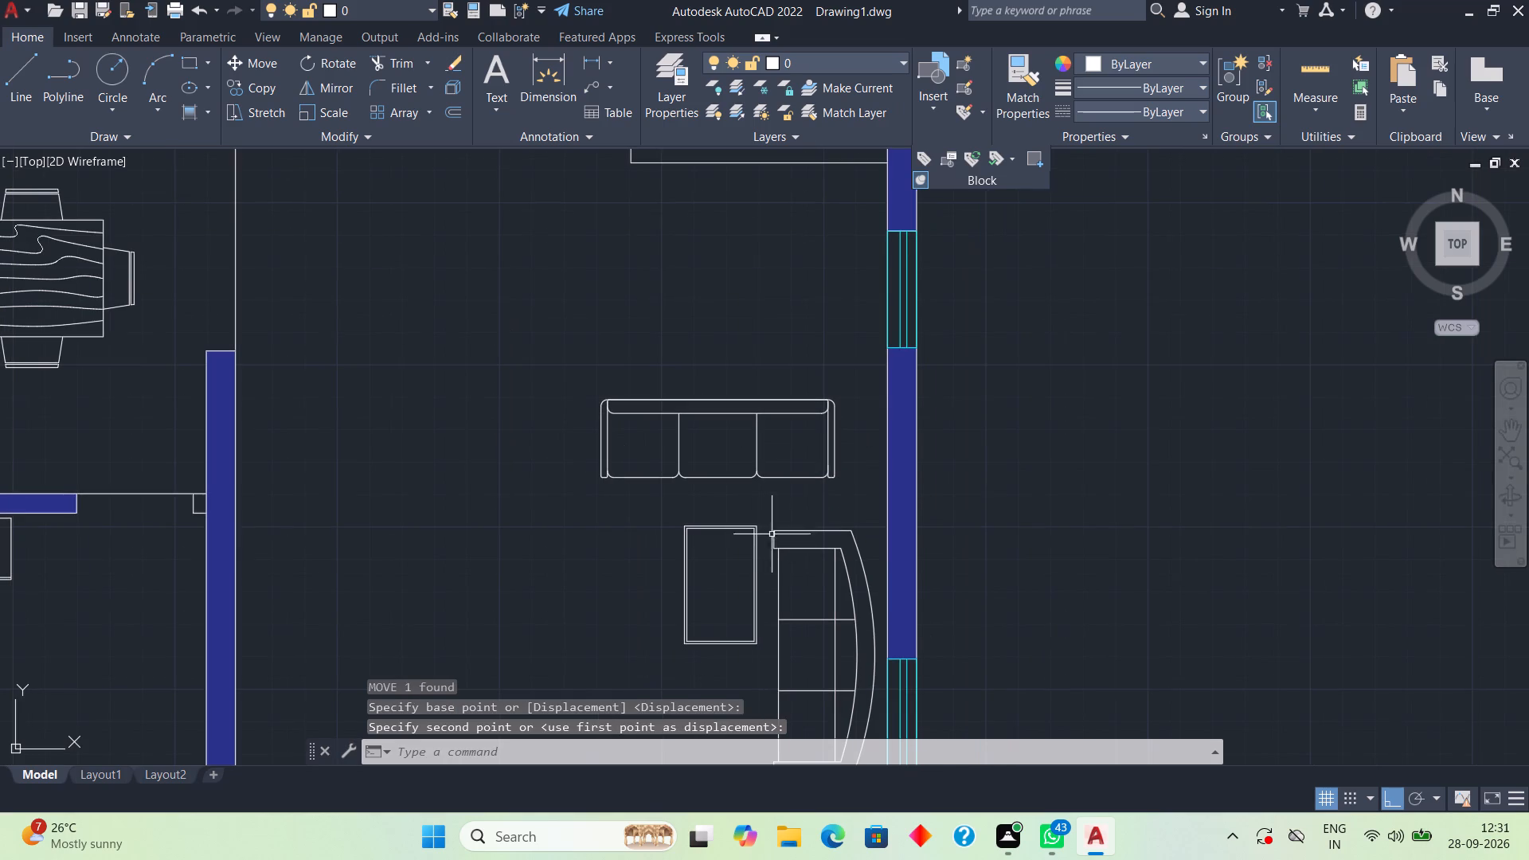
{"action": "middle_click_drag", "start_coordinate": [775, 573], "coordinate": [751, 414]}
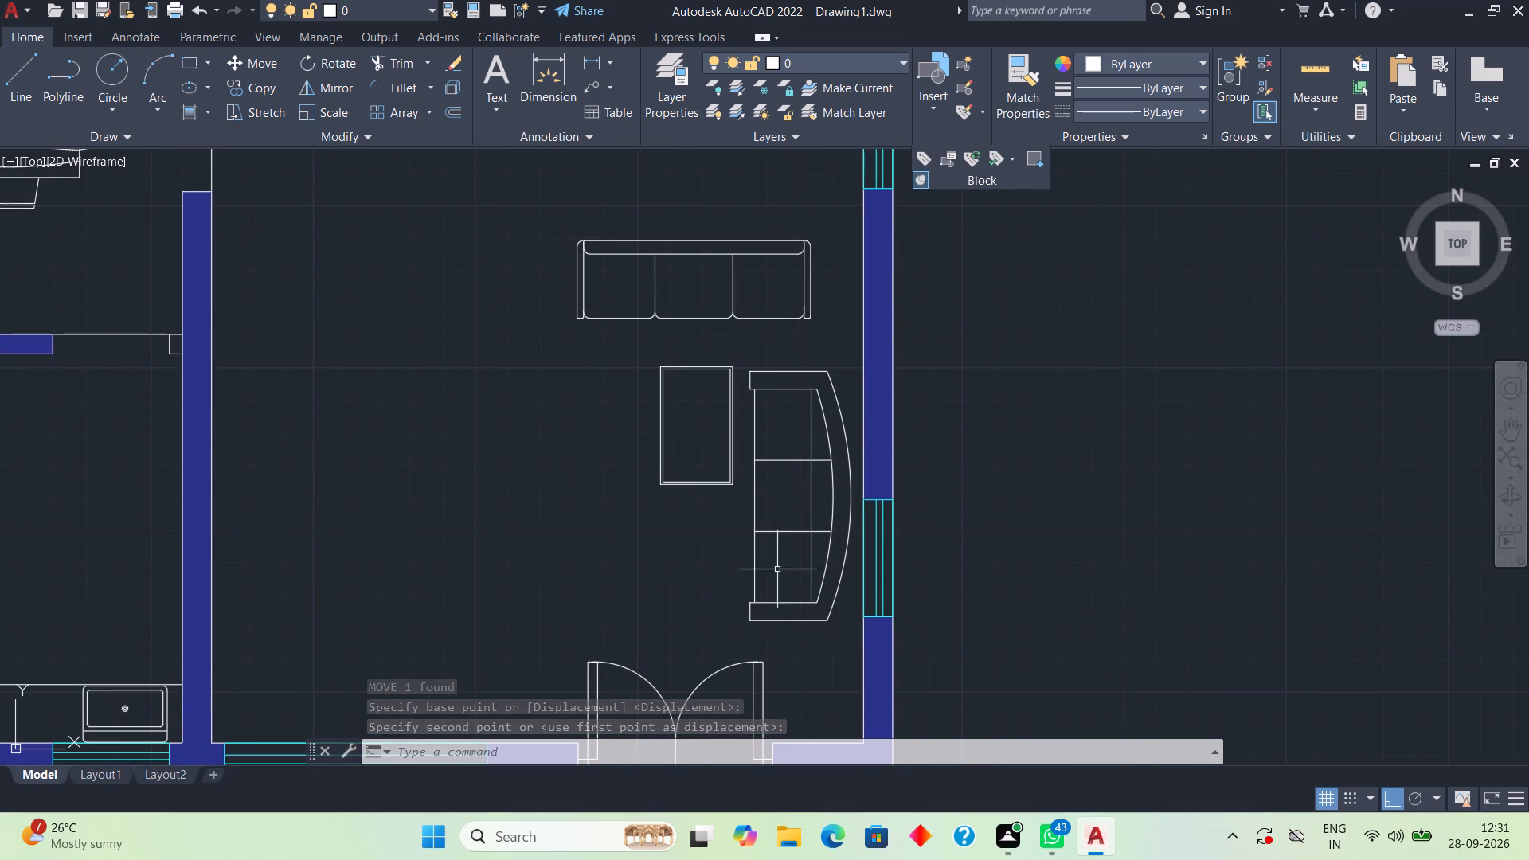
{"action": "left_click", "coordinate": [797, 607]}
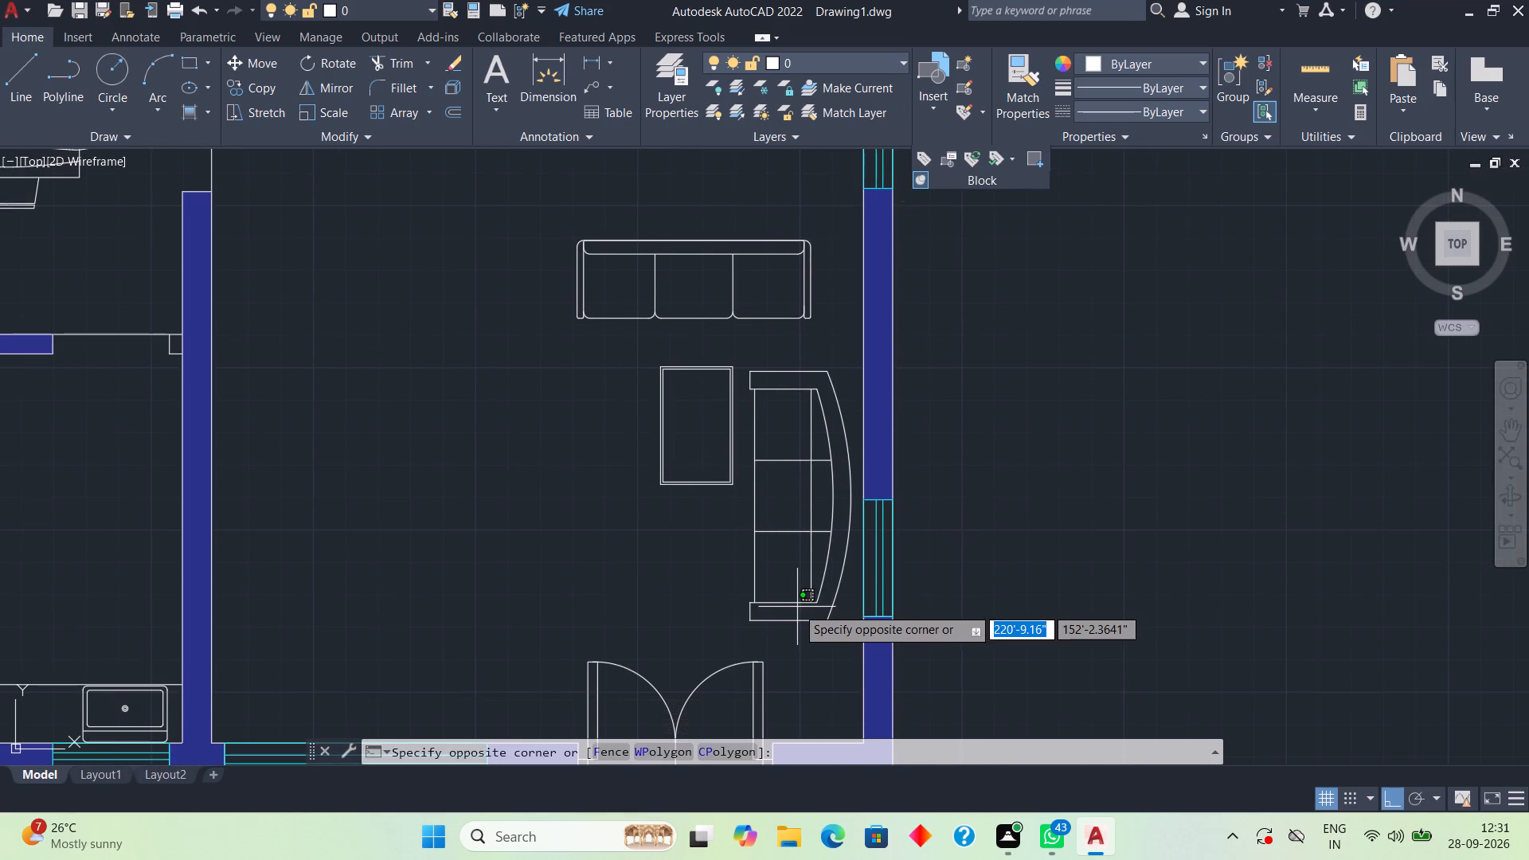
{"action": "left_click", "coordinate": [781, 534]}
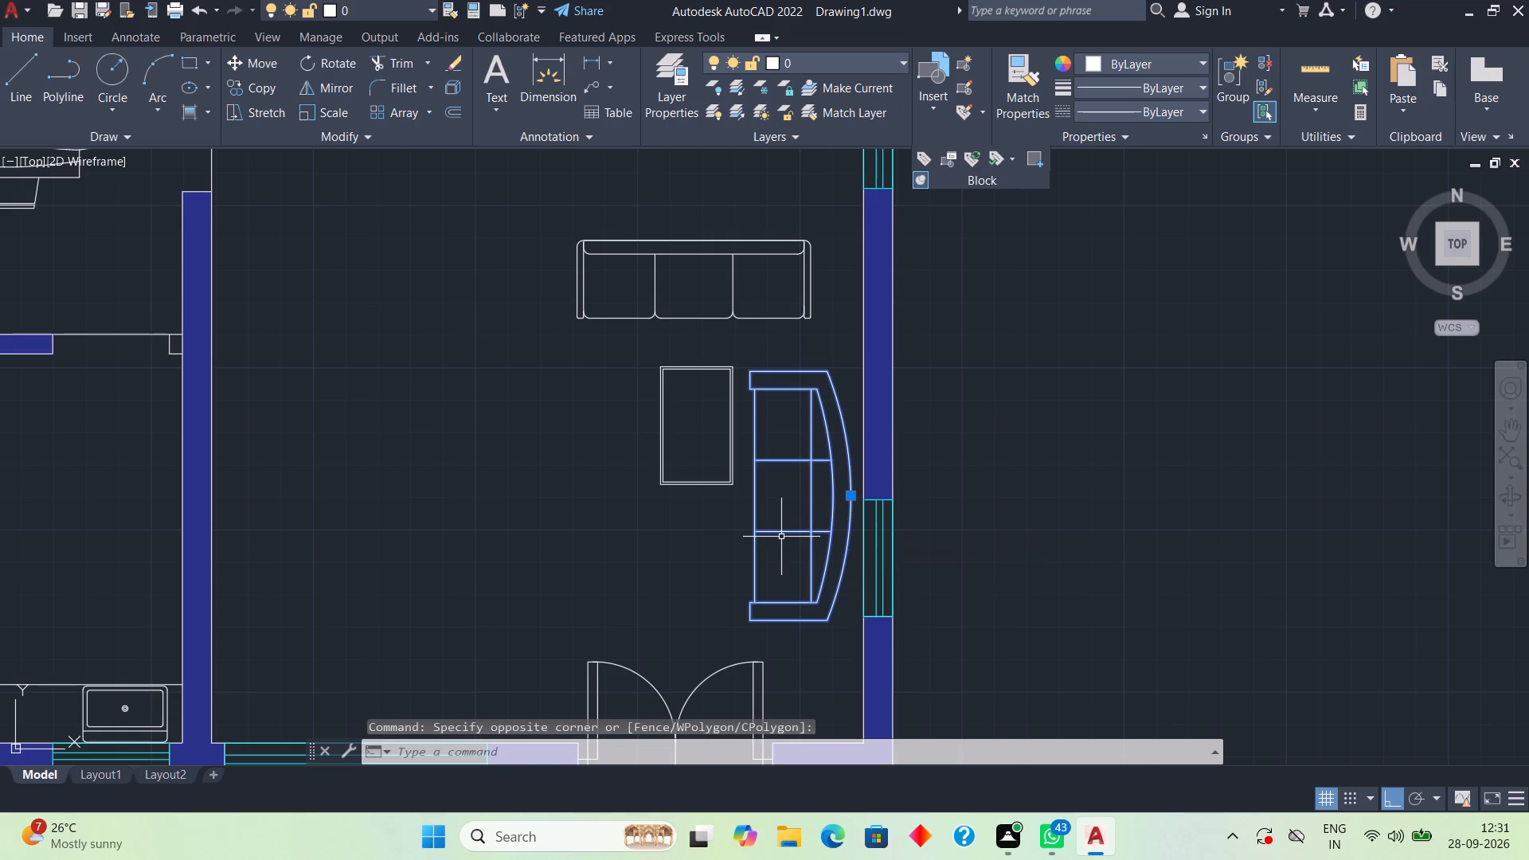
{"action": "type", "text": "sc"}
{"action": "key", "text": "space"}
{"action": "left_click", "coordinate": [781, 537]}
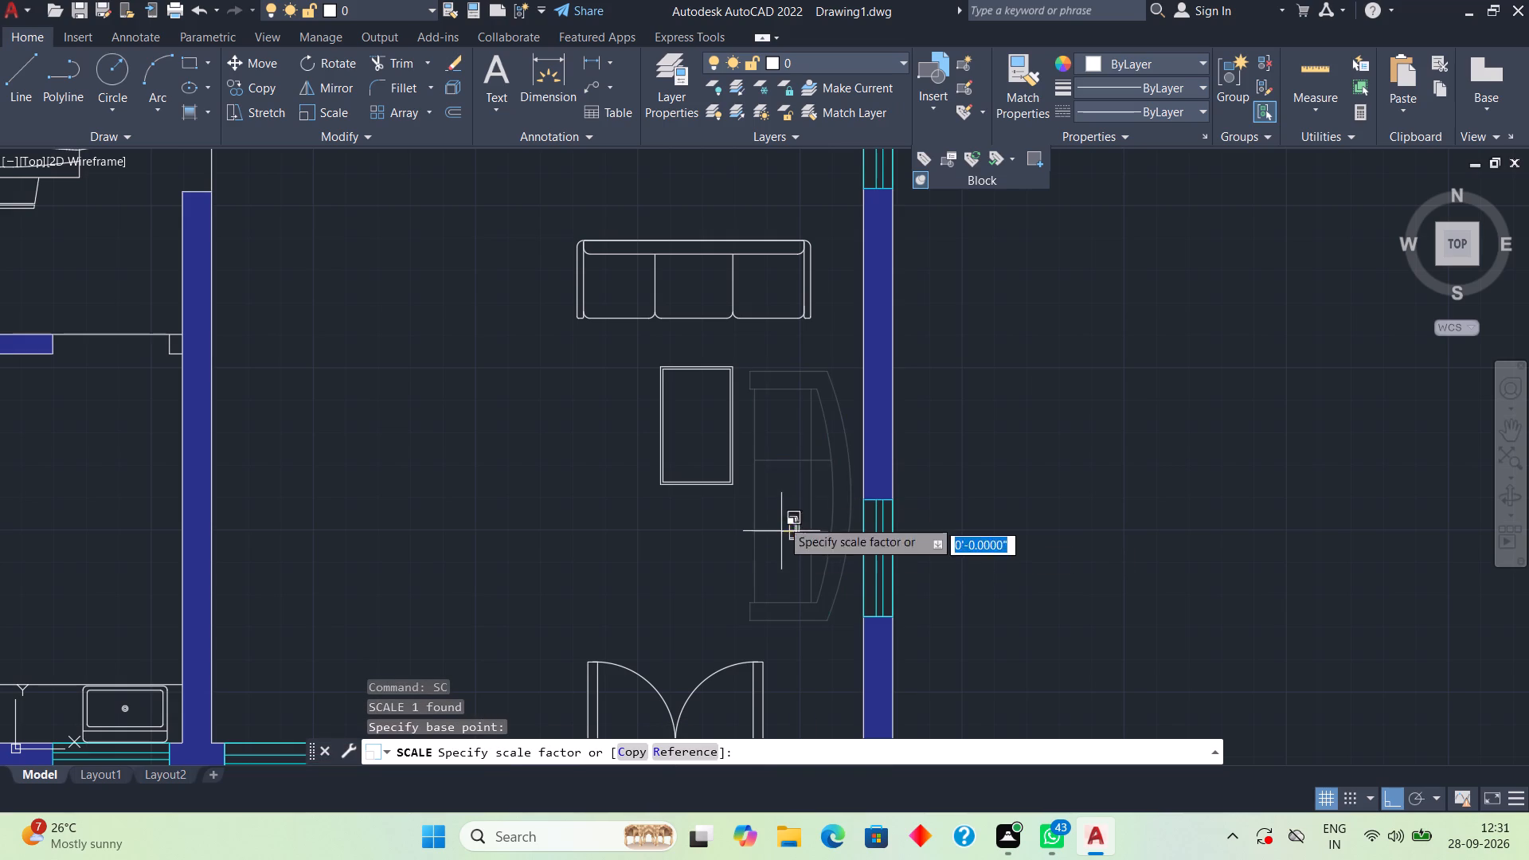
{"action": "left_click", "coordinate": [783, 448]}
Move the reduced curved sofa straight up so it sits alongside the coffee table.
{"action": "left_click", "coordinate": [800, 445]}
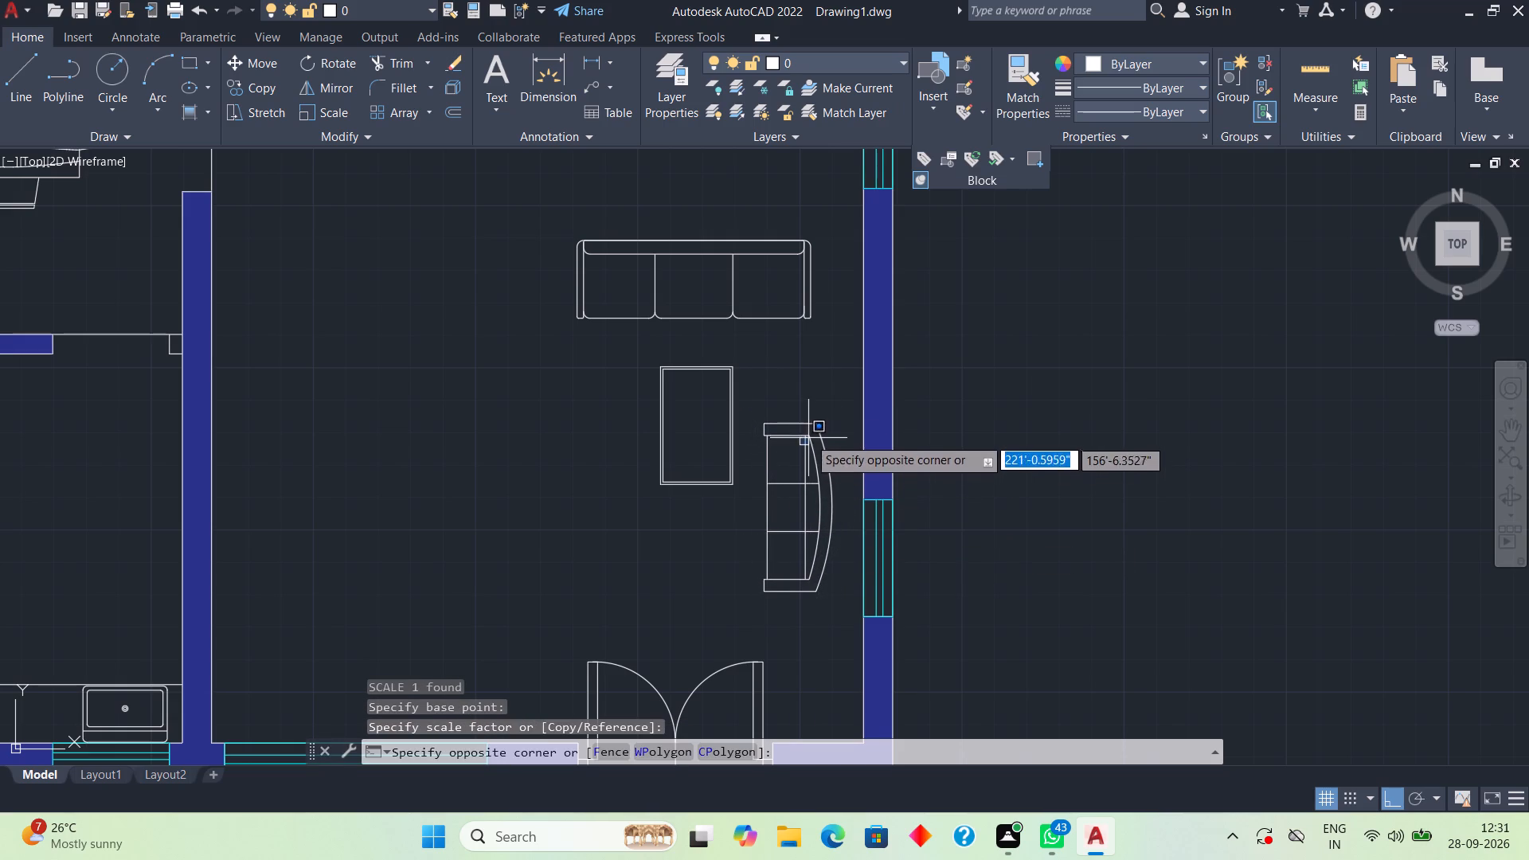
{"action": "left_click", "coordinate": [808, 436]}
{"action": "left_click", "coordinate": [808, 436]}
{"action": "left_click", "coordinate": [804, 445]}
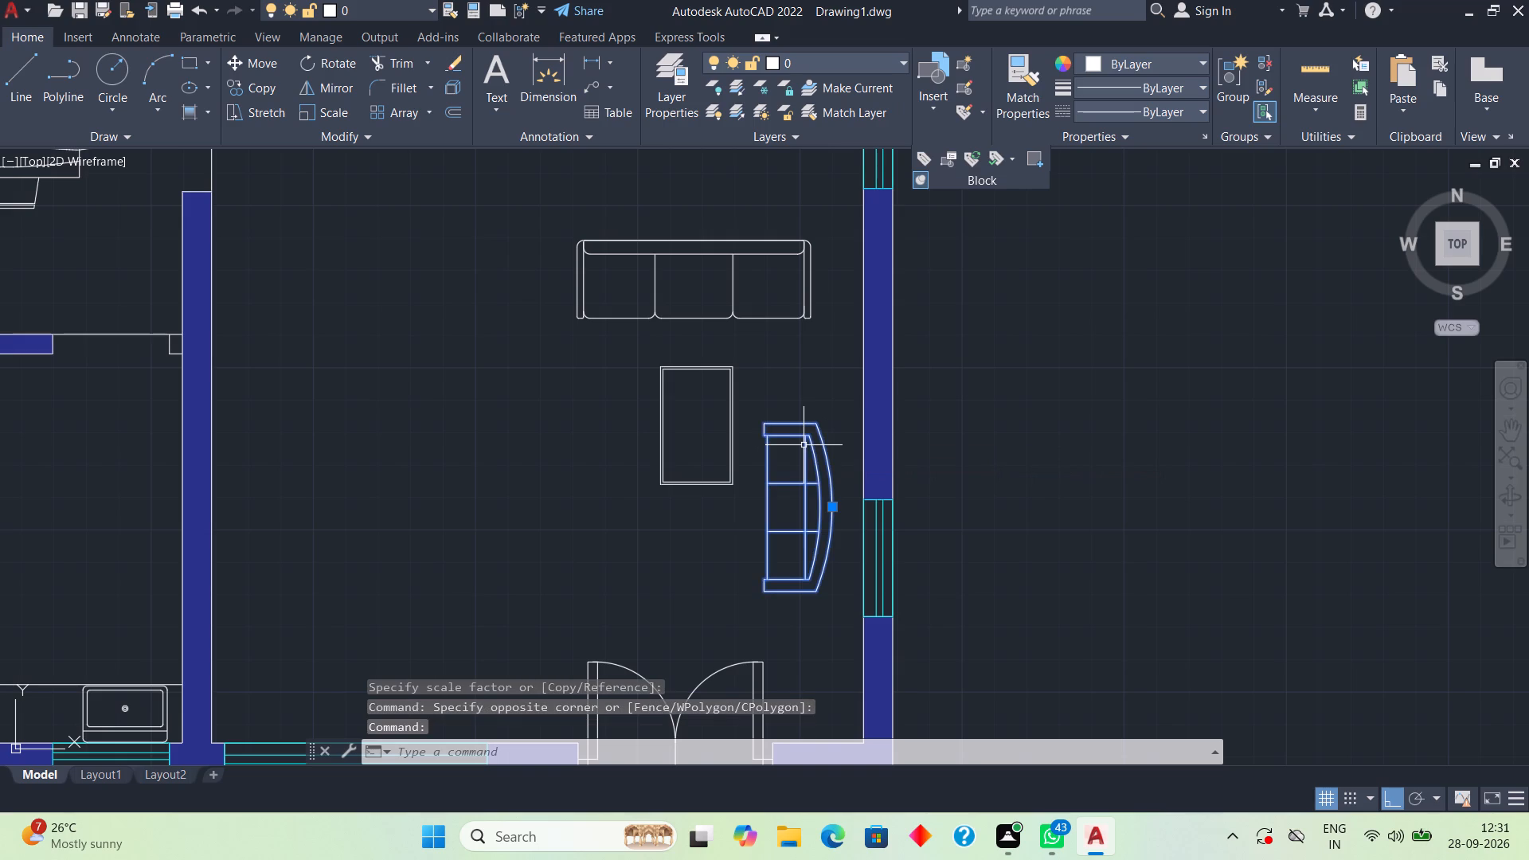
{"action": "type", "text": "m"}
{"action": "key", "text": "space"}
{"action": "left_click", "coordinate": [804, 445]}
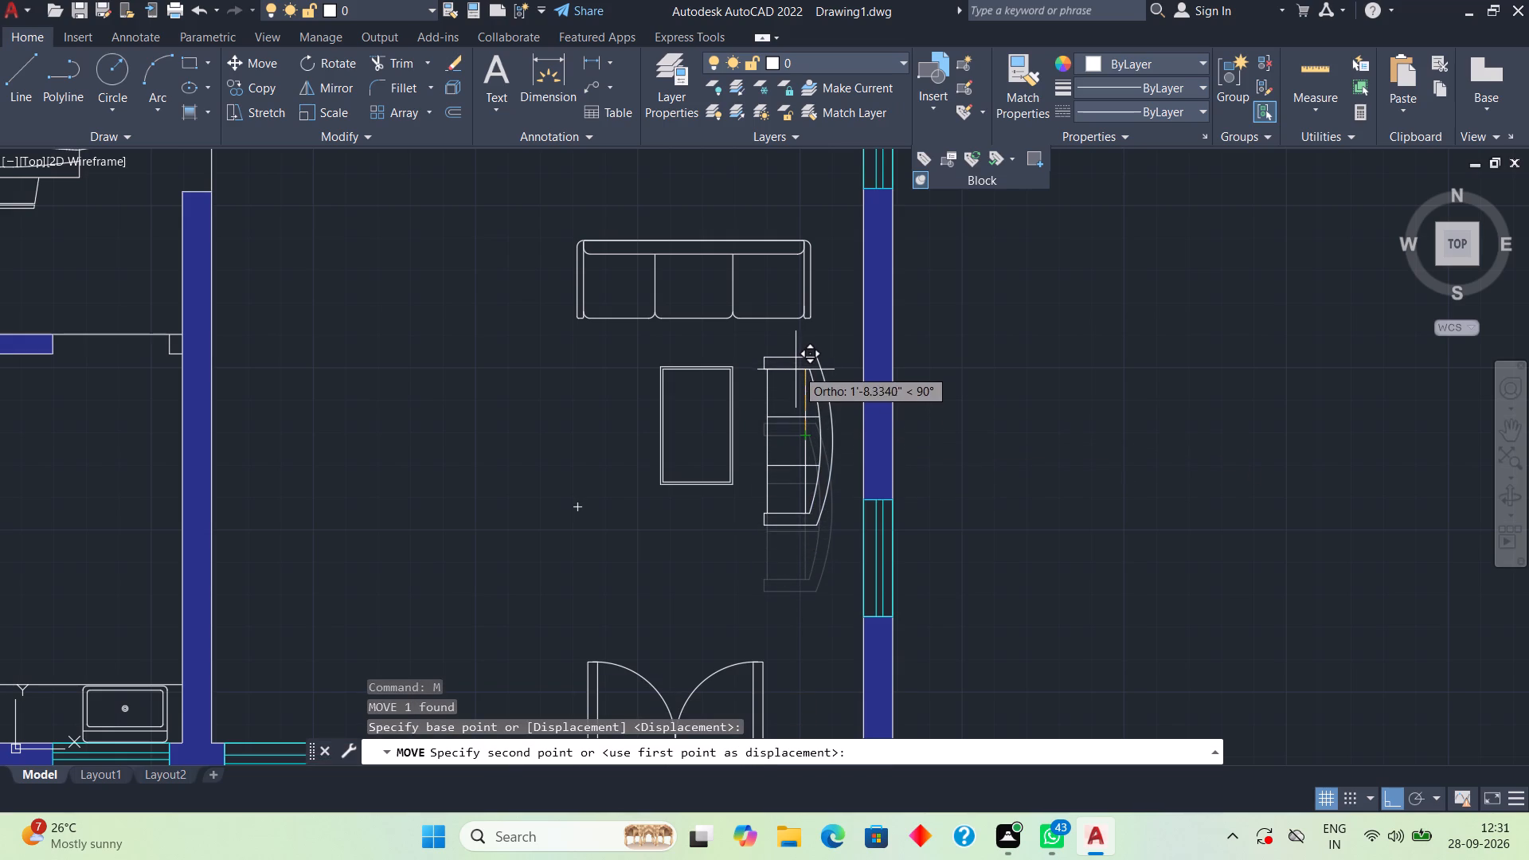
{"action": "left_click", "coordinate": [799, 361]}
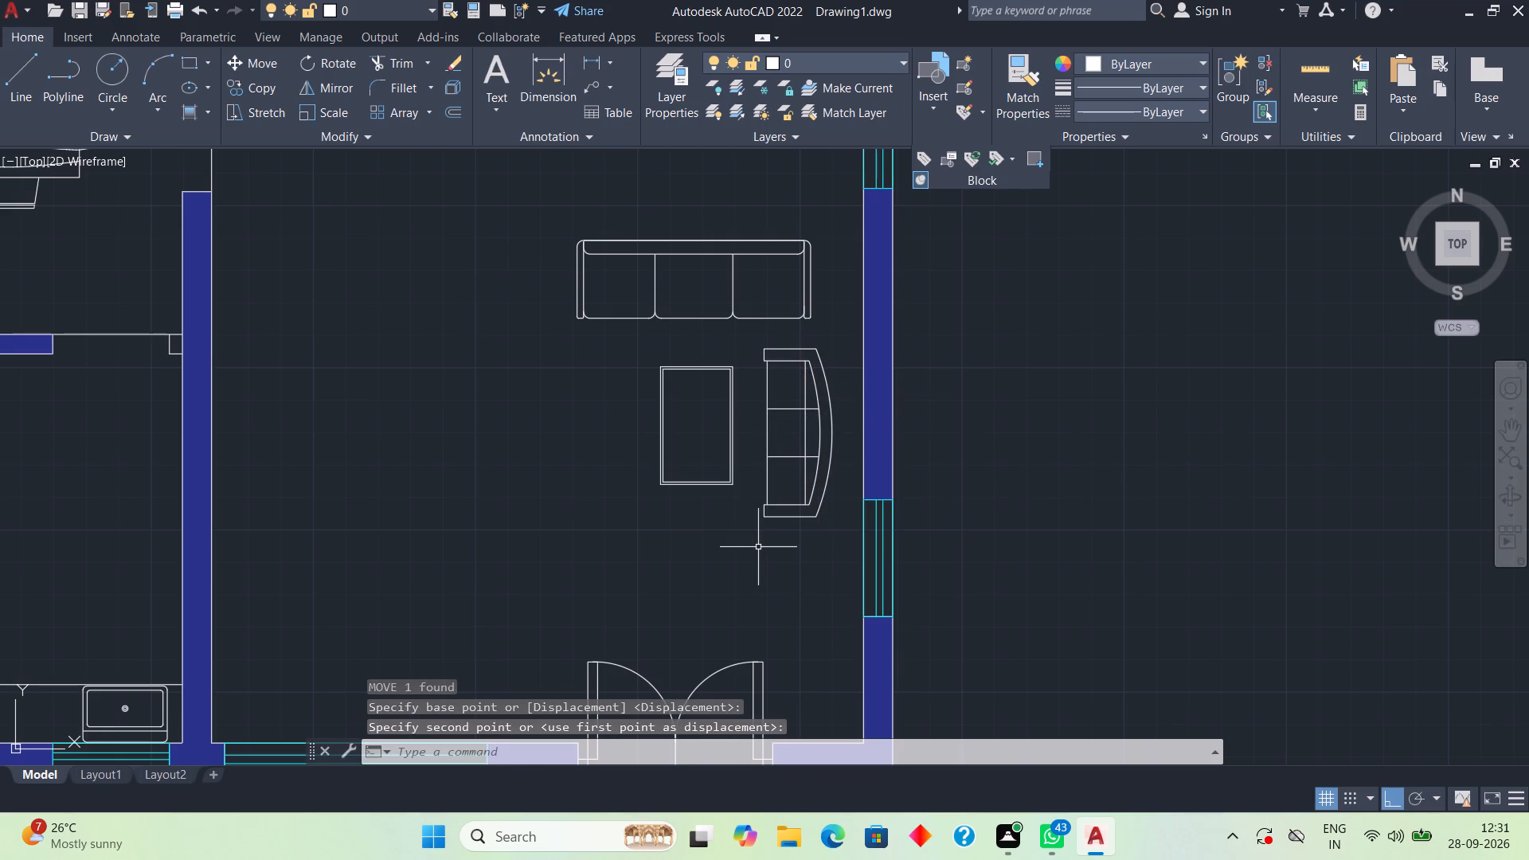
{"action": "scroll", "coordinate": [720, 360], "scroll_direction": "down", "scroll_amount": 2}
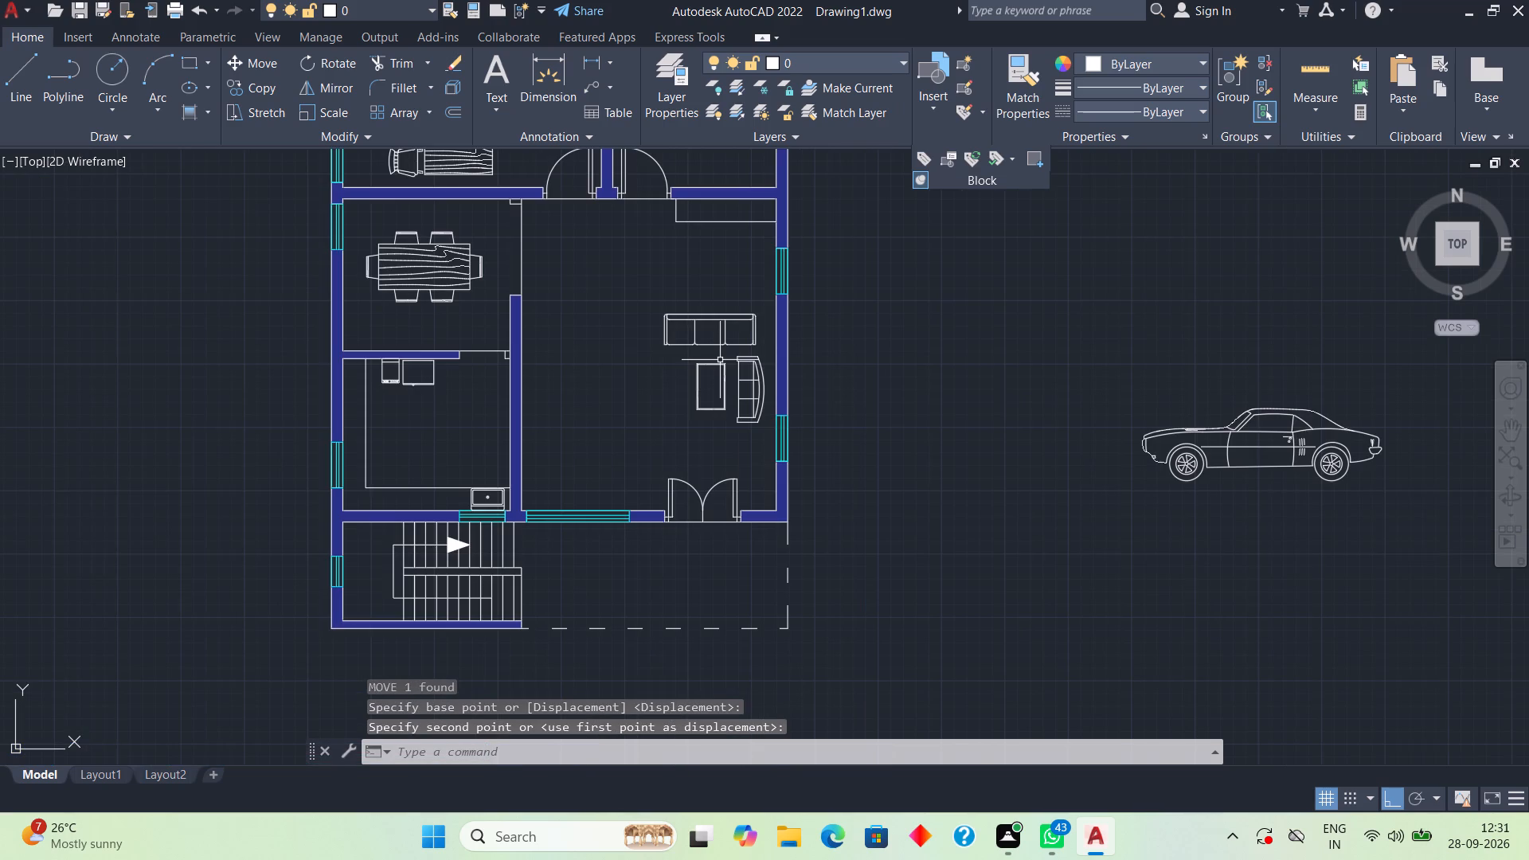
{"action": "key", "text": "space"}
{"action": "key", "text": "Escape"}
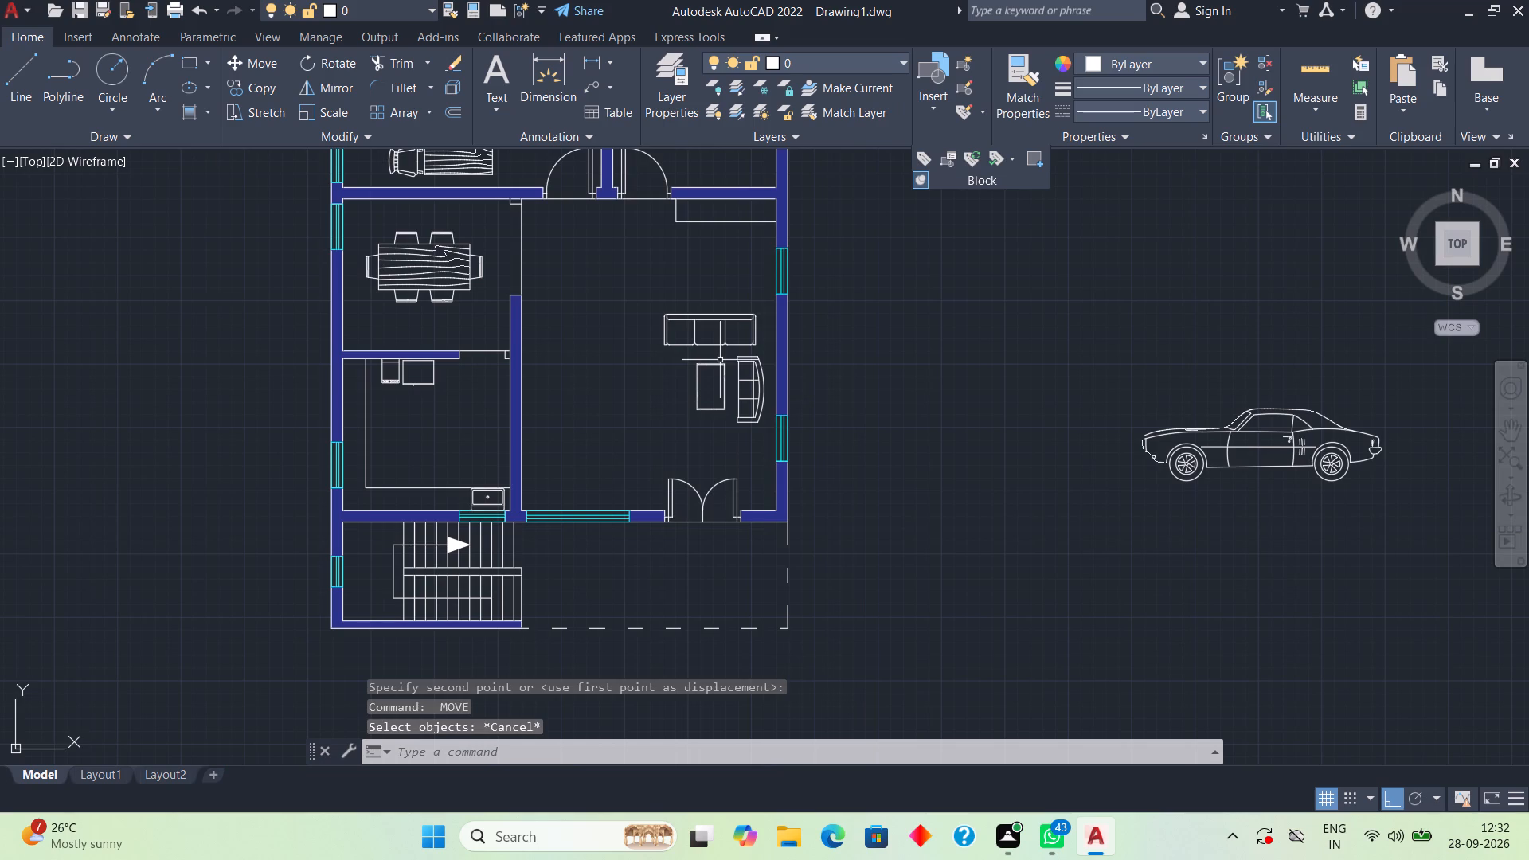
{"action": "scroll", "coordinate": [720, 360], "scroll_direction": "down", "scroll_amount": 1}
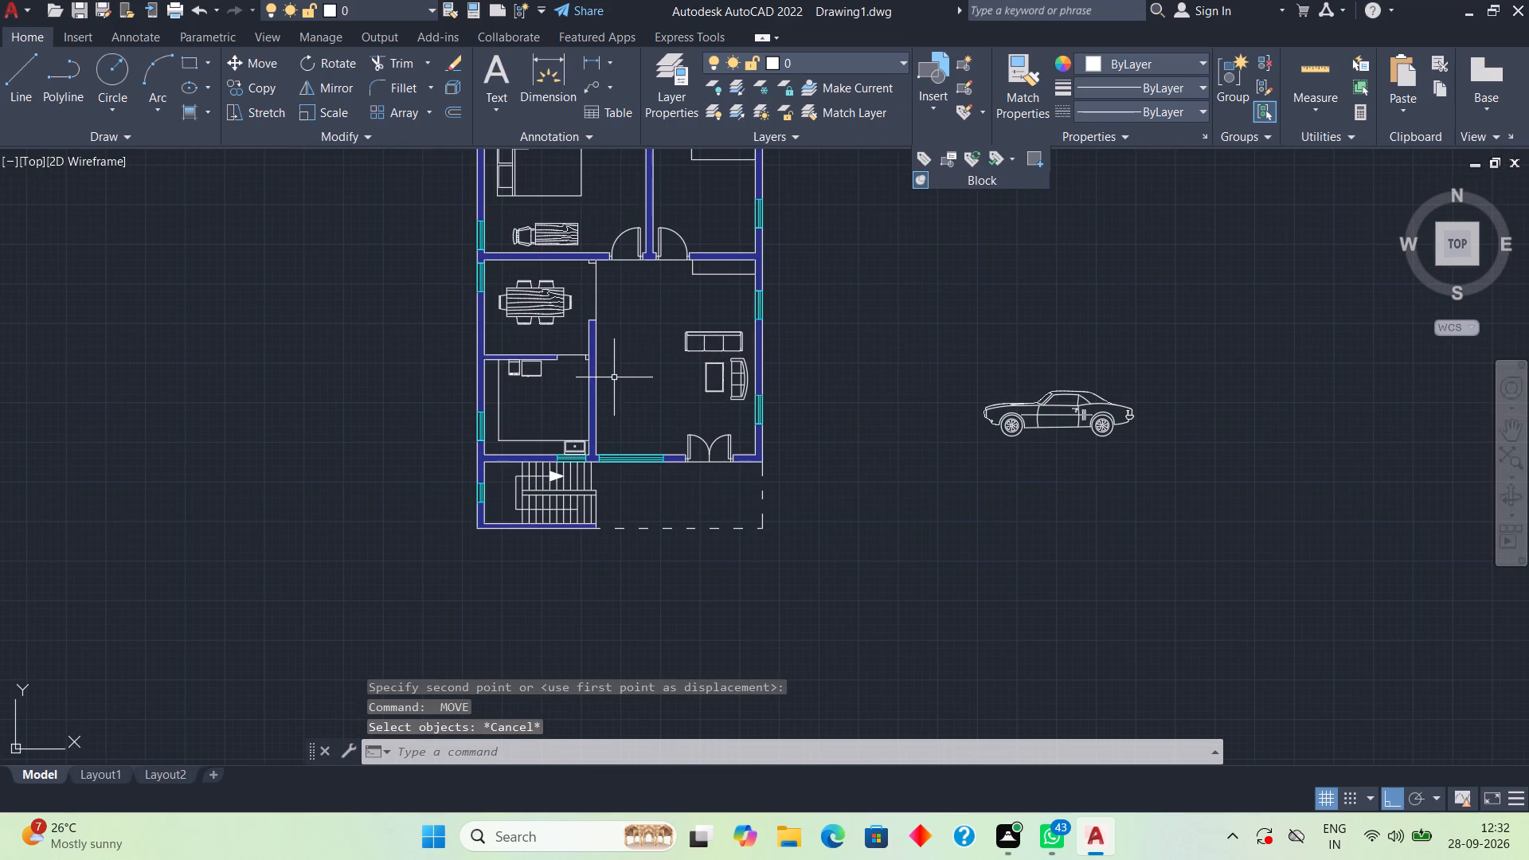
Draw a narrow rectangle about 1' by 4'-8" beside the living room's kitchen-side wall, facing the coffee table.
{"action": "scroll", "coordinate": [614, 377], "scroll_direction": "up", "scroll_amount": 3}
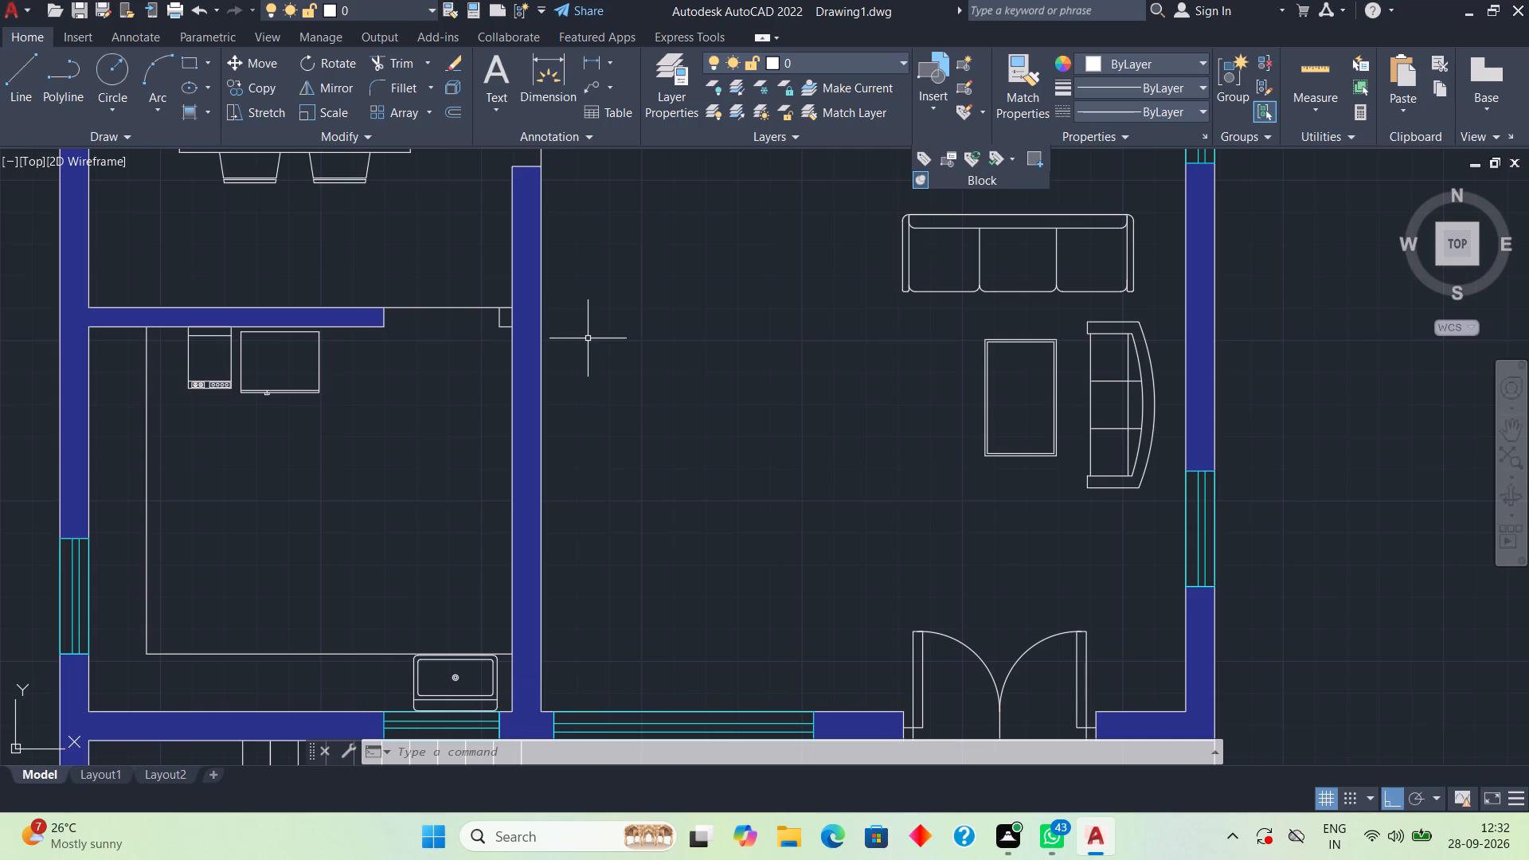
{"action": "key", "text": "r"}
{"action": "key", "text": "e"}
{"action": "key", "text": "c"}
{"action": "key", "text": "space"}
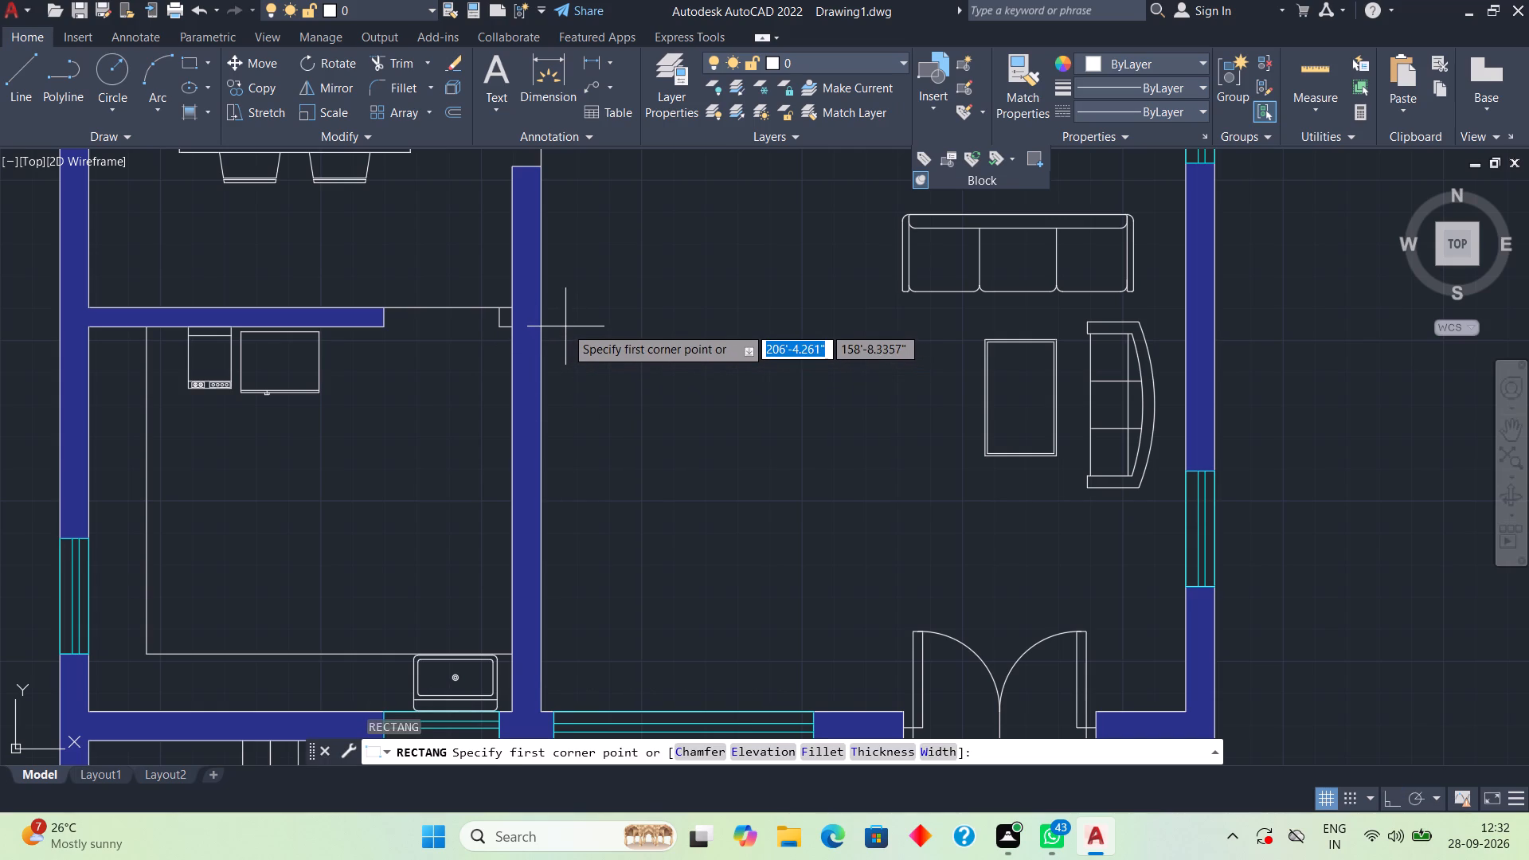
{"action": "left_click", "coordinate": [558, 325]}
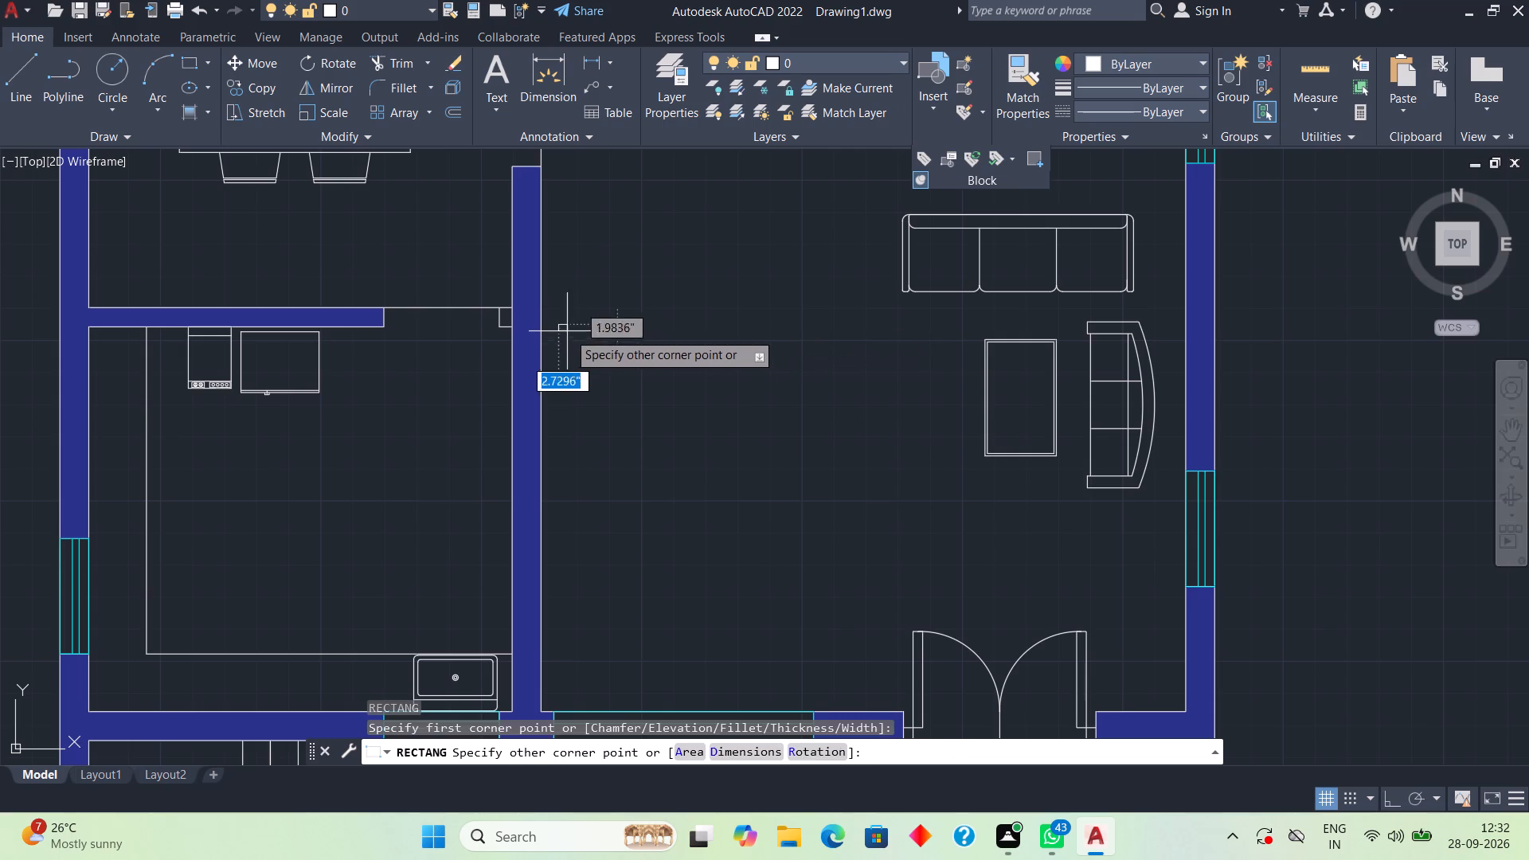
{"action": "left_click", "coordinate": [597, 505]}
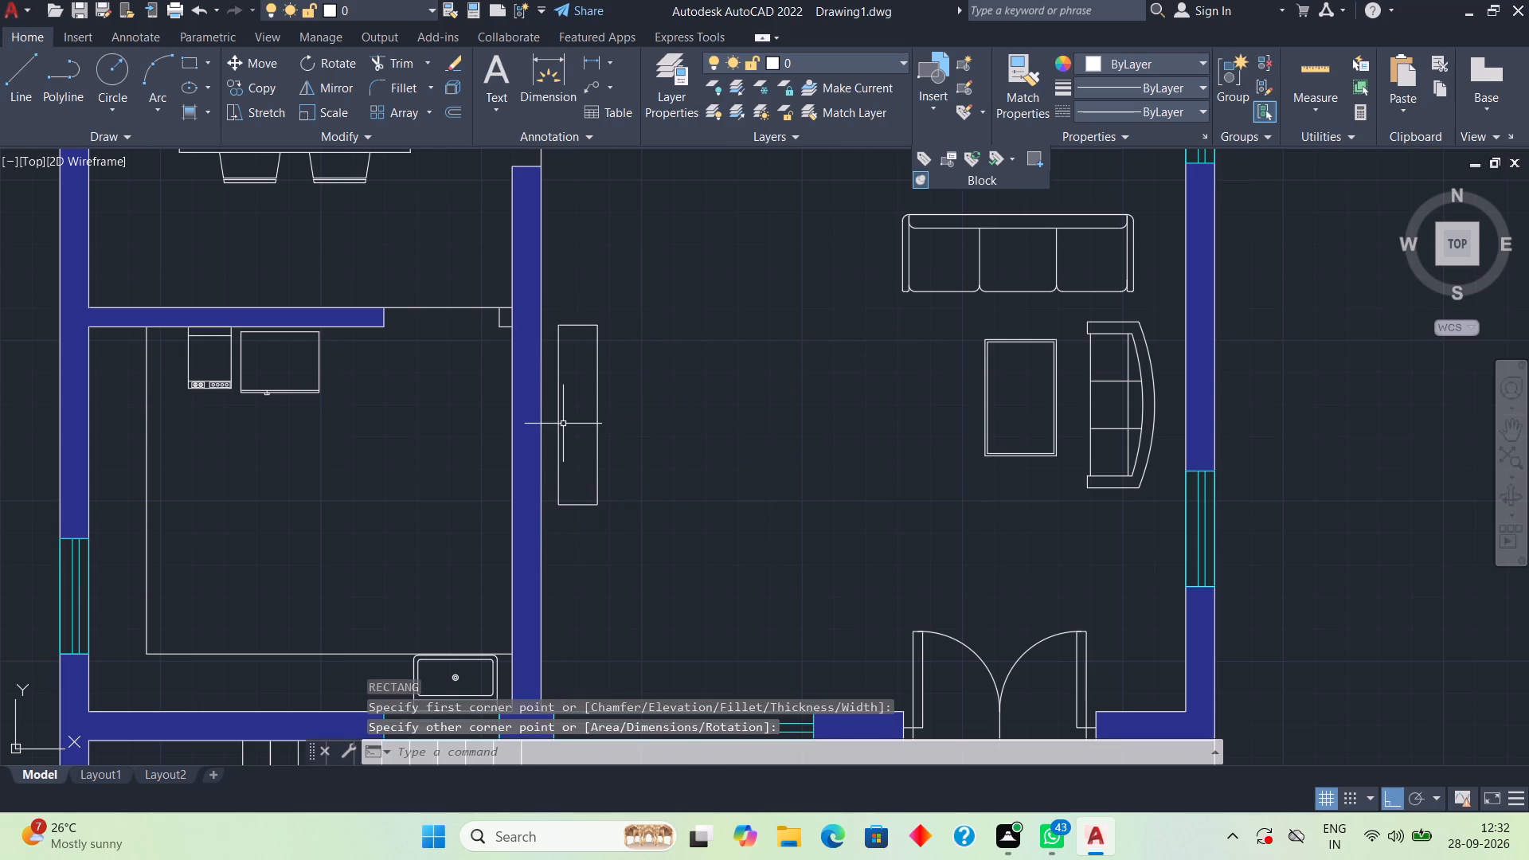
Draw a thin rectangle about 3/4" by 2'-2" inside the narrow cabinet outline, parallel to the wall.
{"action": "scroll", "coordinate": [563, 423], "scroll_direction": "up", "scroll_amount": 1}
{"action": "middle_click_drag", "start_coordinate": [563, 421], "coordinate": [651, 333]}
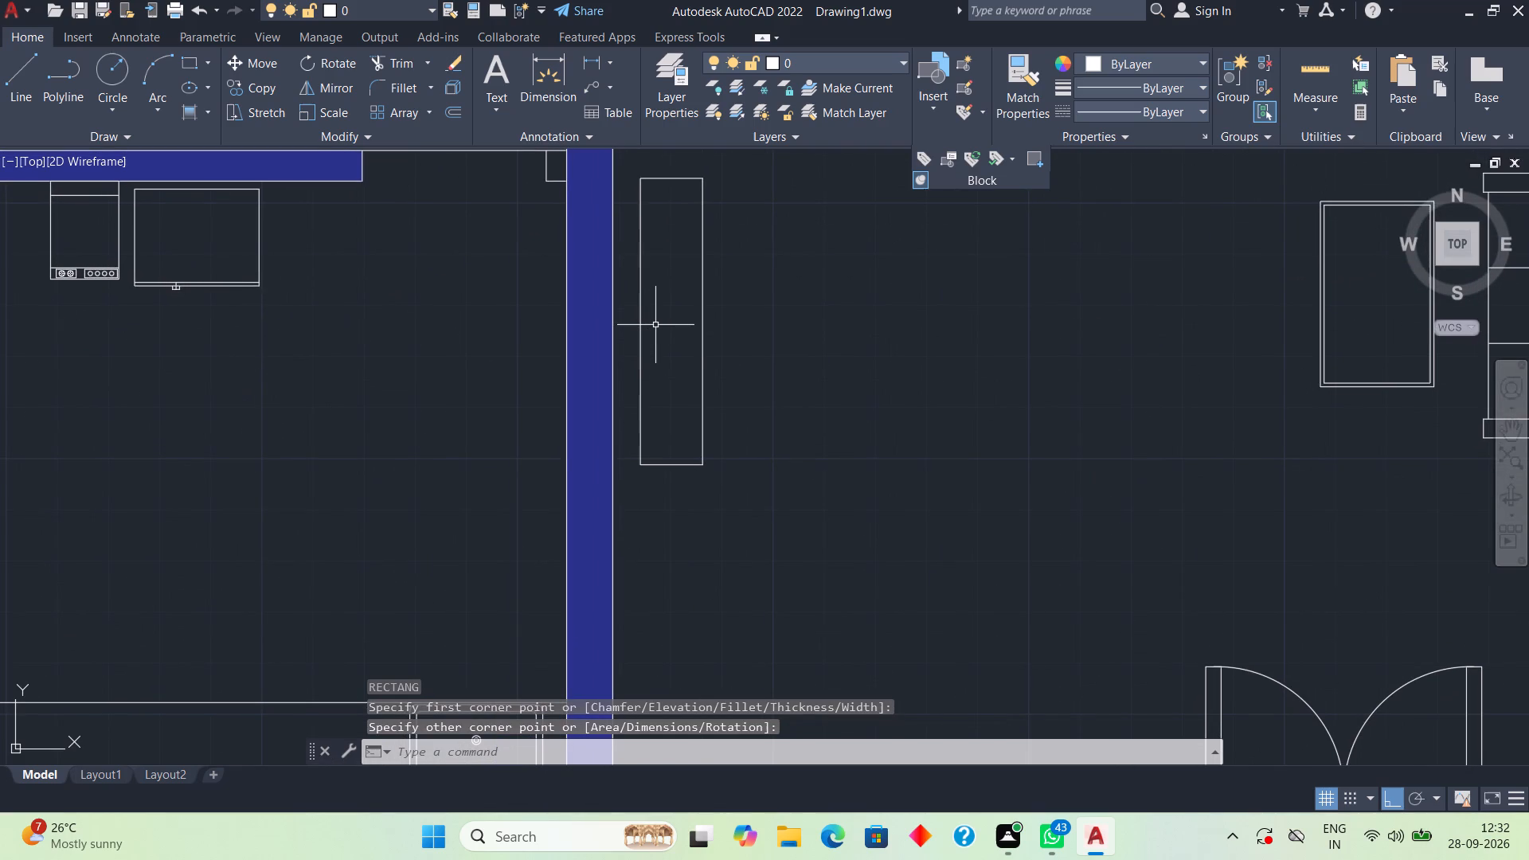
{"action": "type", "text": "rec"}
{"action": "key", "text": "space"}
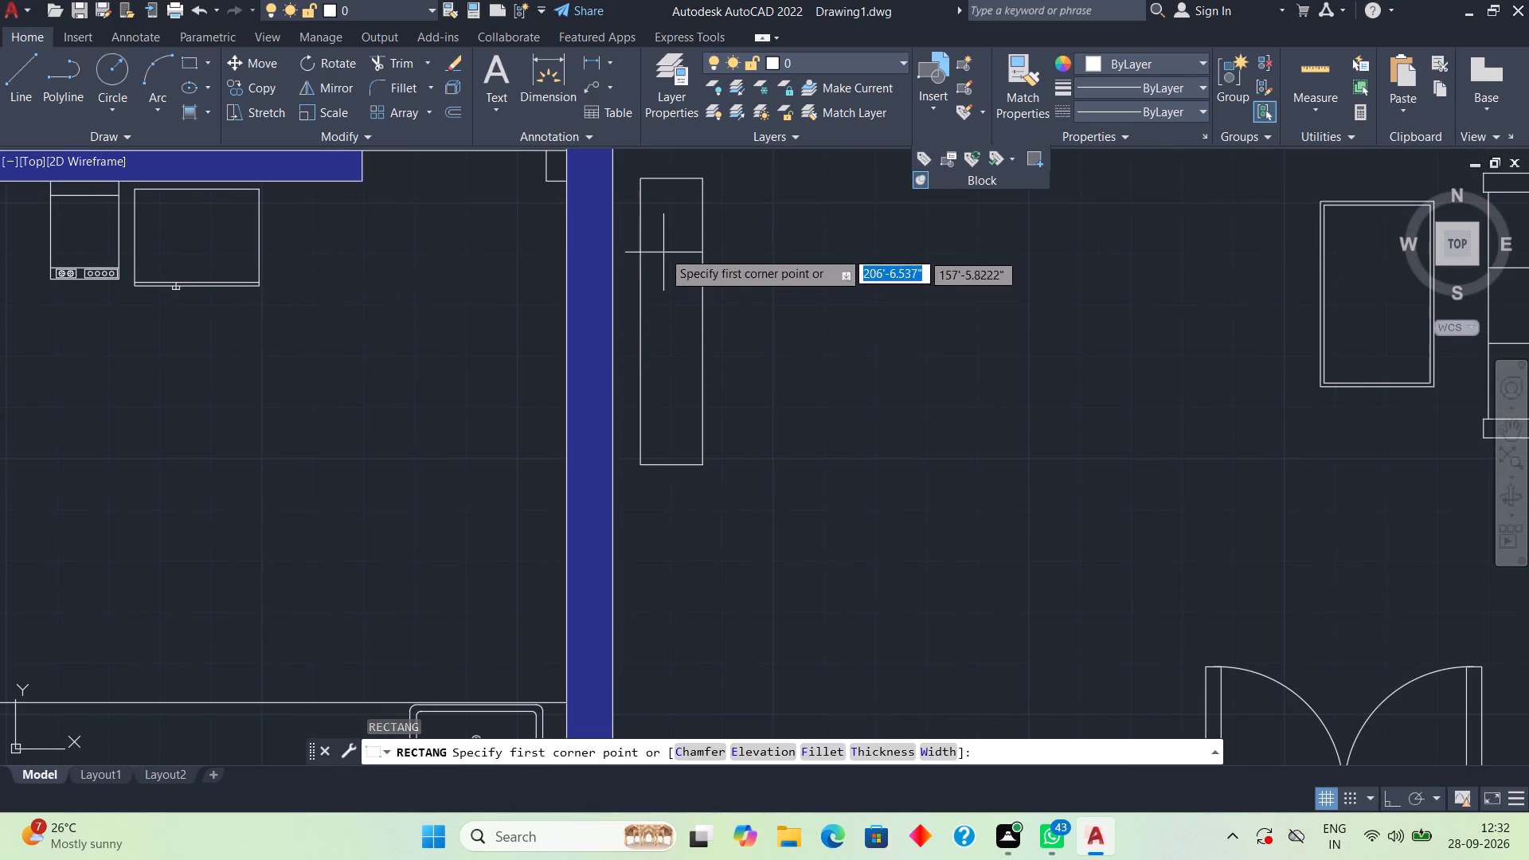
{"action": "left_click", "coordinate": [663, 256]}
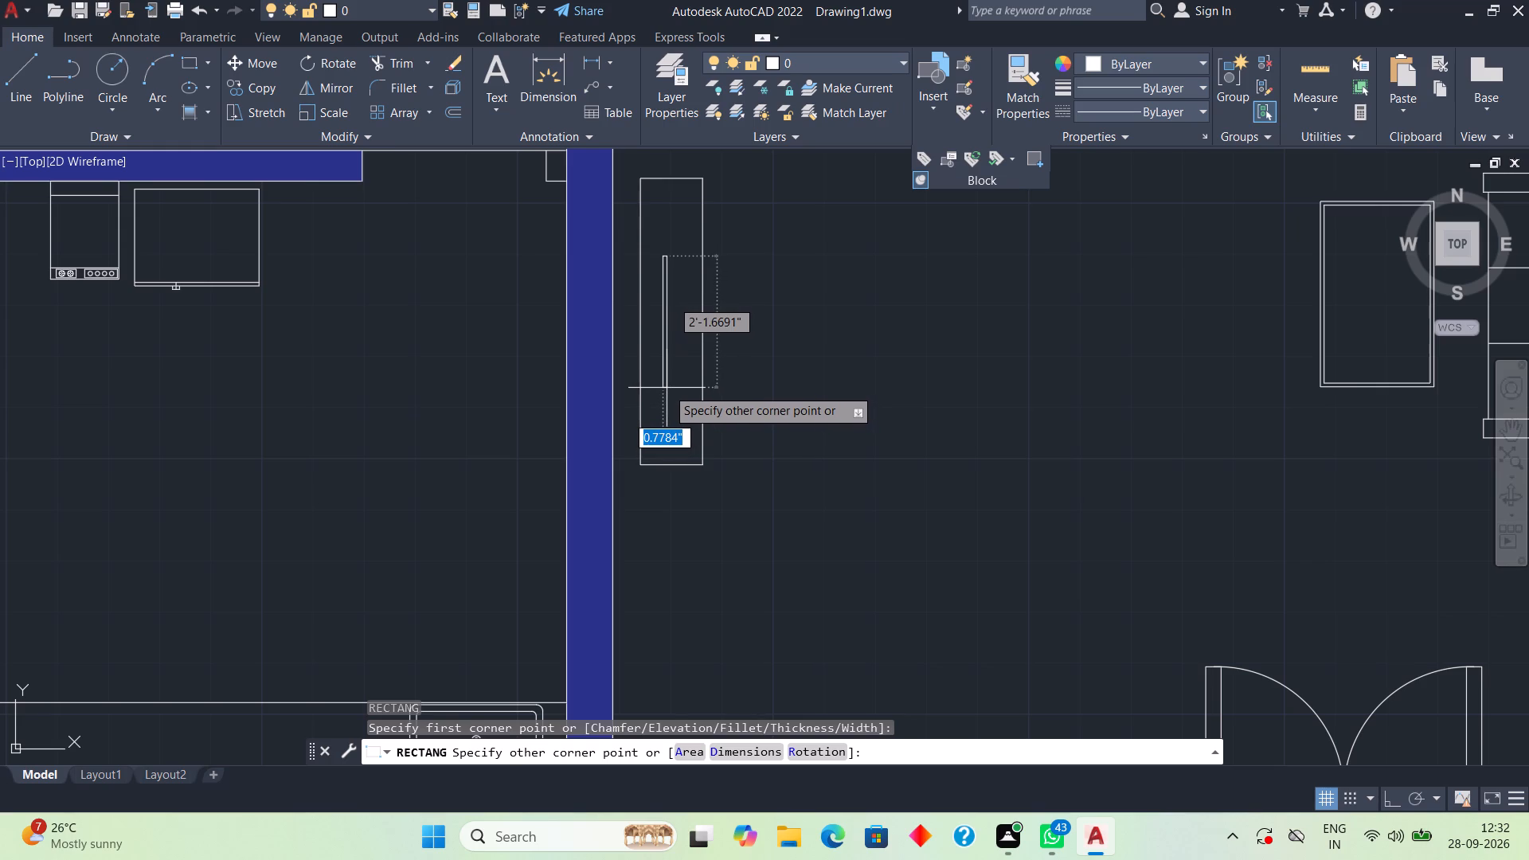
{"action": "left_click", "coordinate": [667, 388]}
Copy the double bed from the large bedroom to the wall between the smaller bedroom and the living room.
{"action": "scroll", "coordinate": [753, 353], "scroll_direction": "down", "scroll_amount": 2}
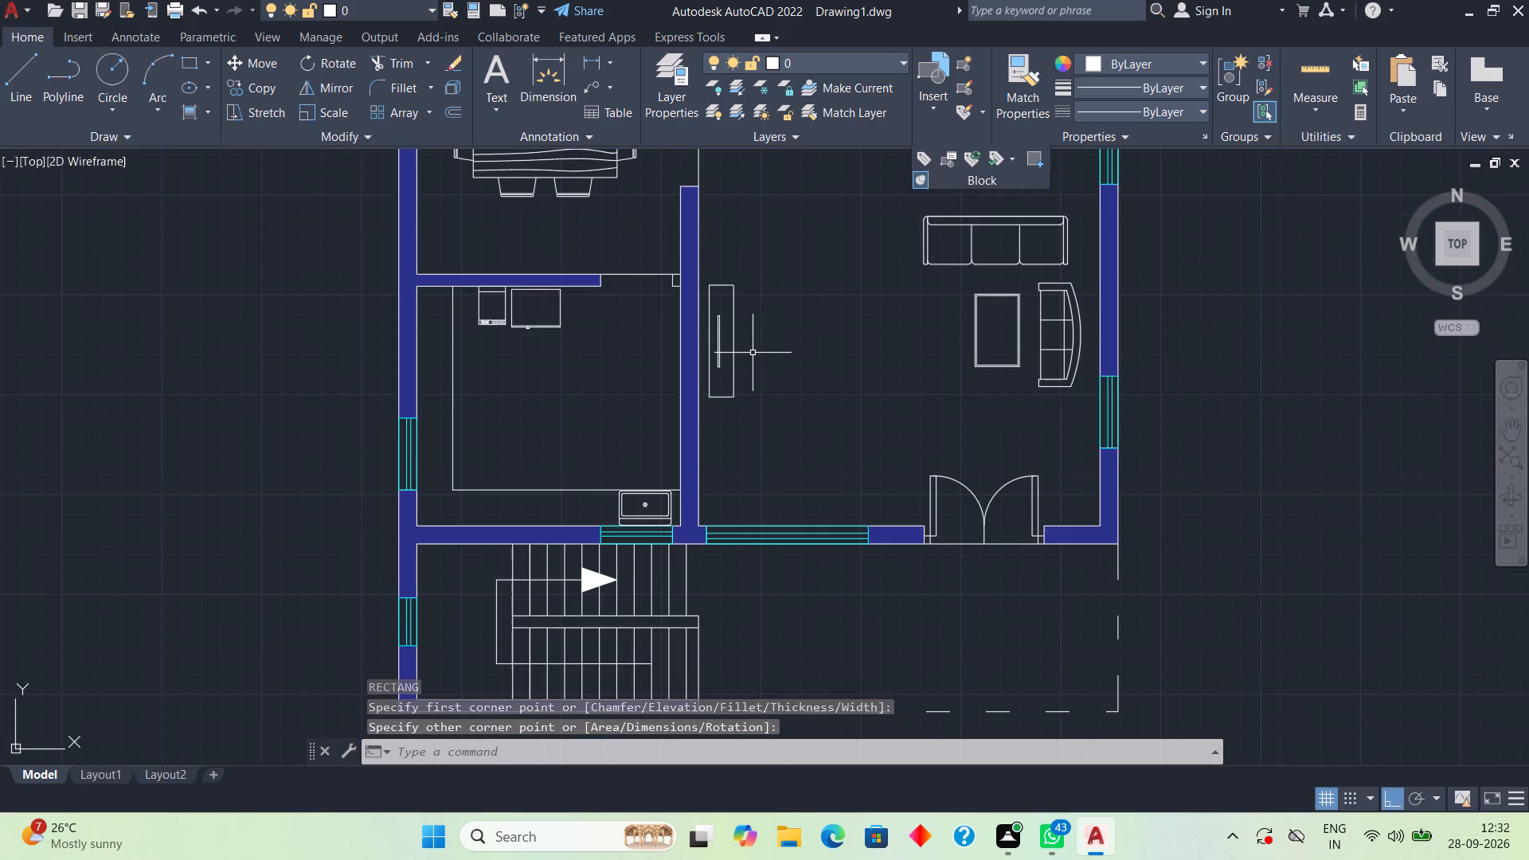
{"action": "scroll", "coordinate": [757, 394], "scroll_direction": "up", "scroll_amount": 1}
{"action": "scroll", "coordinate": [753, 402], "scroll_direction": "down", "scroll_amount": 2}
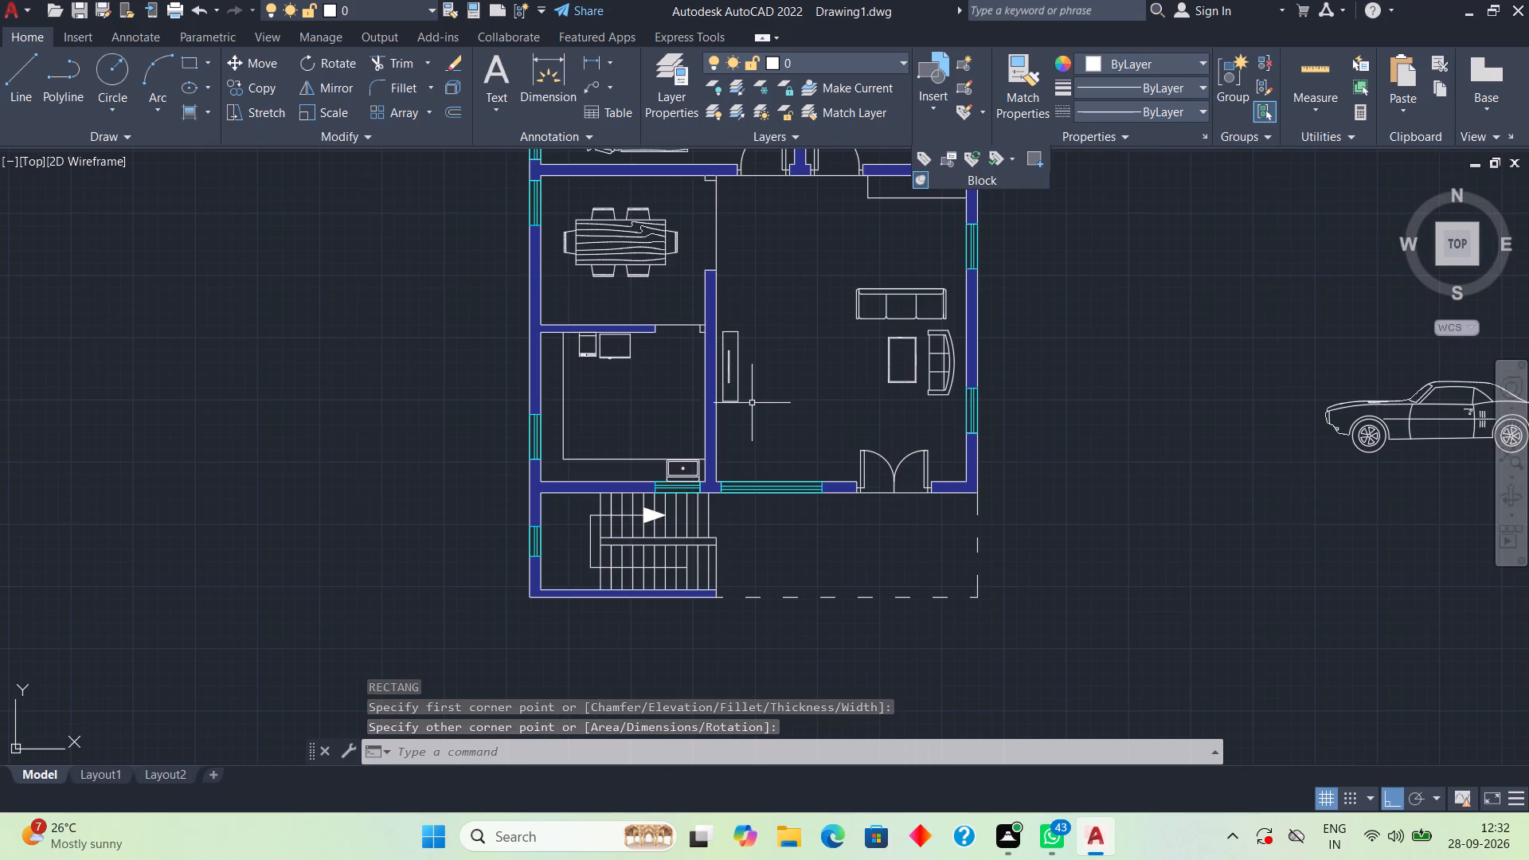
{"action": "middle_click_drag", "start_coordinate": [752, 403], "coordinate": [677, 381]}
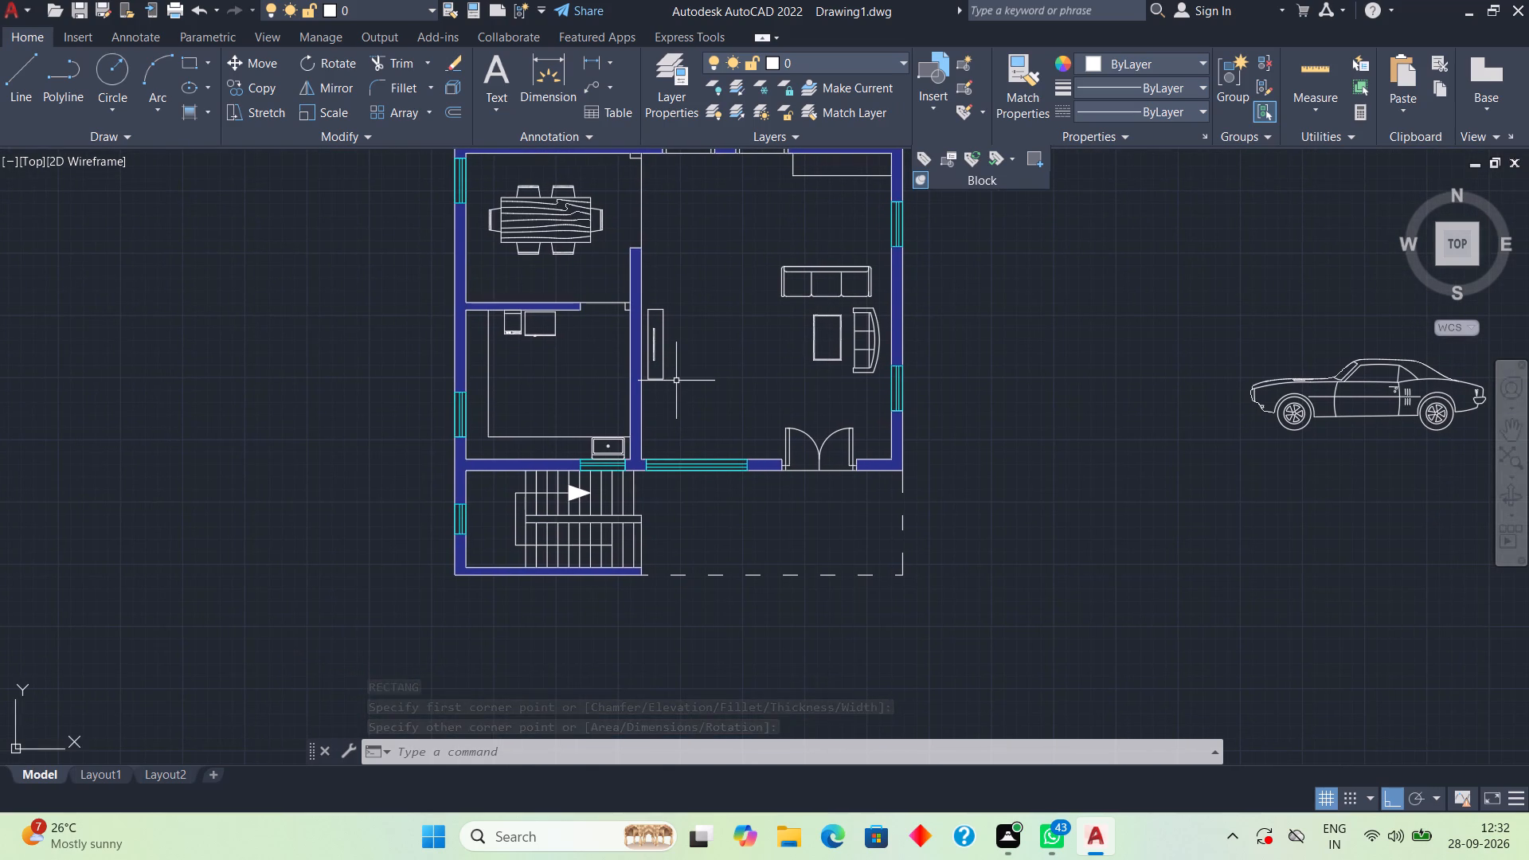
{"action": "scroll", "coordinate": [676, 381], "scroll_direction": "up", "scroll_amount": 1}
{"action": "scroll", "coordinate": [676, 381], "scroll_direction": "down", "scroll_amount": 2}
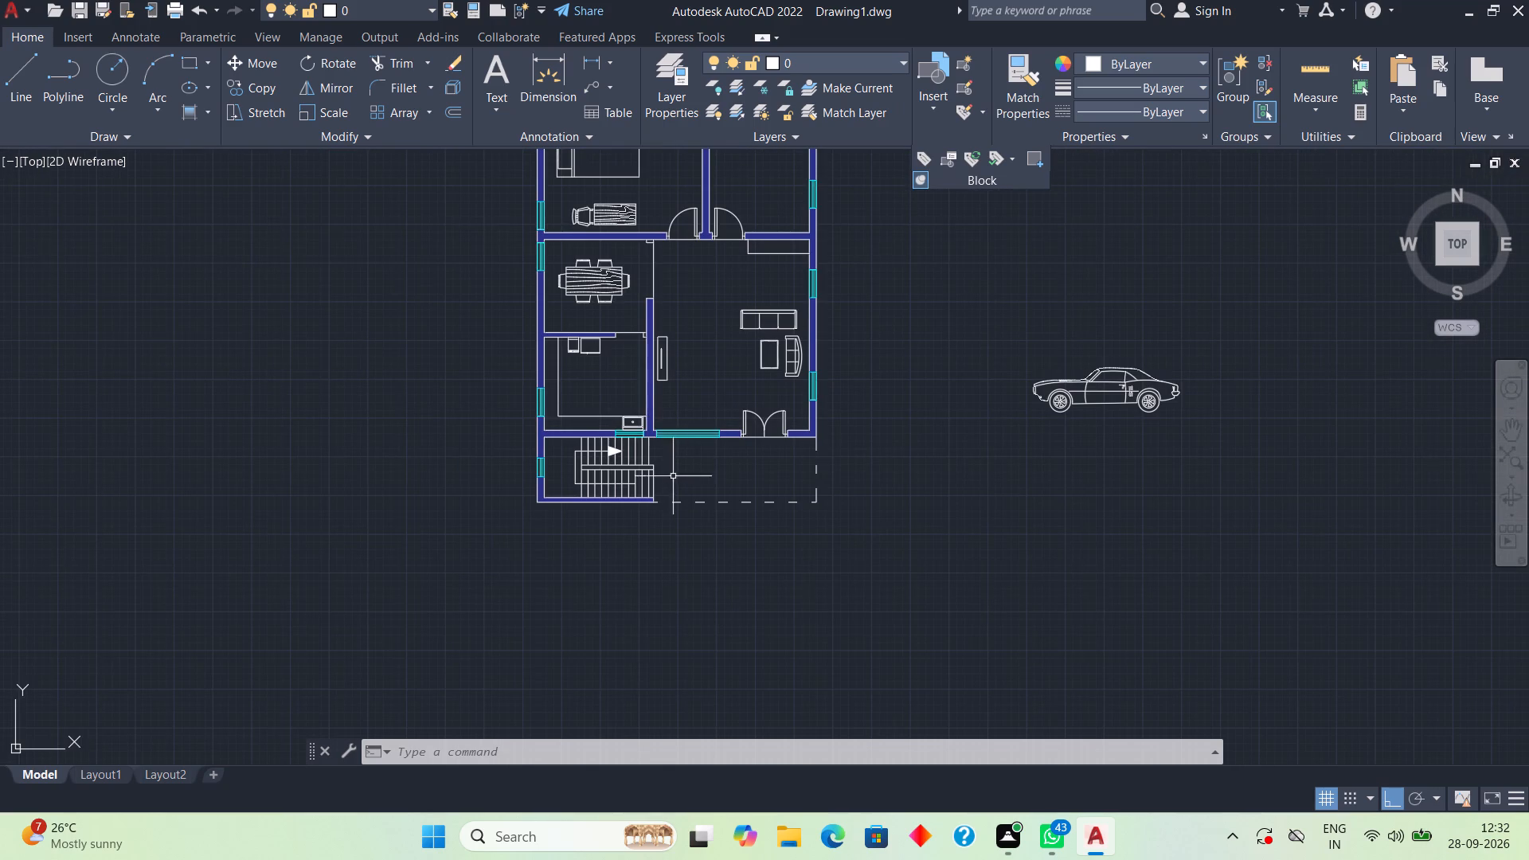
{"action": "middle_click_drag", "start_coordinate": [681, 504], "coordinate": [825, 667]}
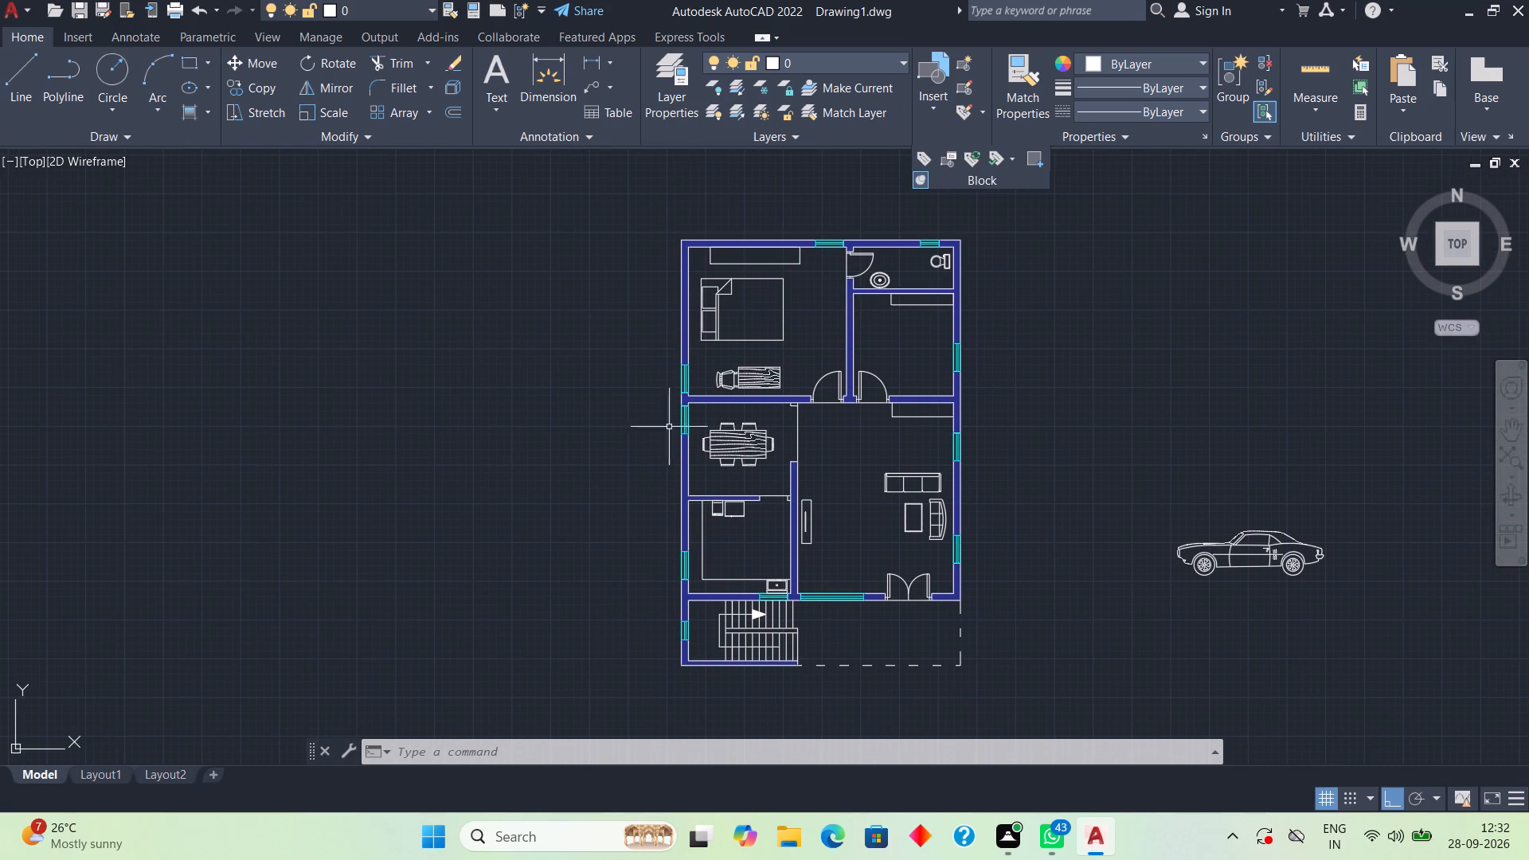
{"action": "left_click", "coordinate": [715, 305]}
{"action": "type", "text": "co"}
{"action": "key", "text": "space"}
{"action": "left_click", "coordinate": [748, 312]}
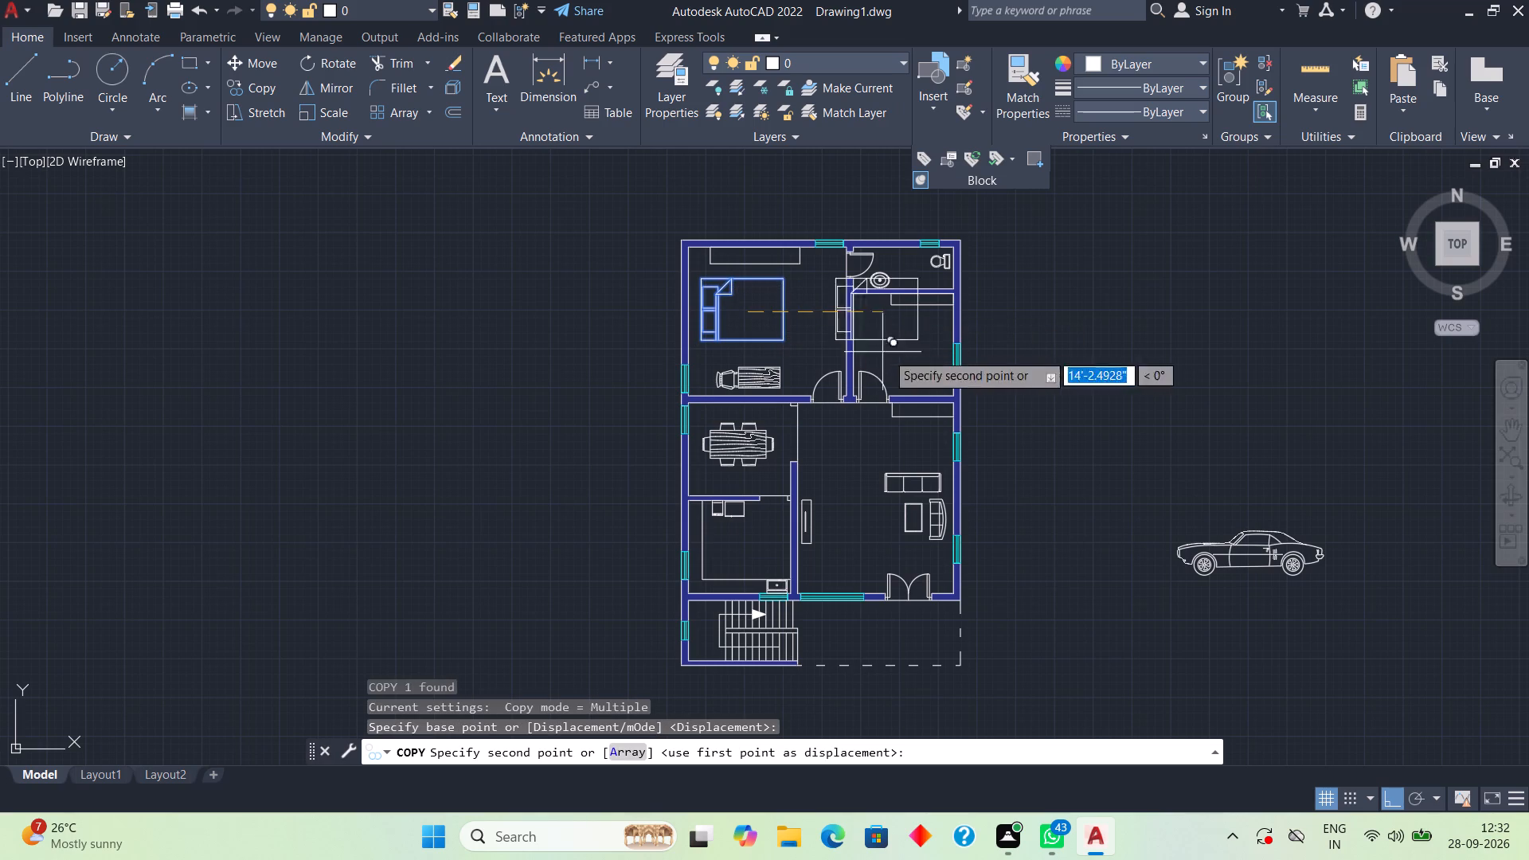
{"action": "scroll", "coordinate": [924, 392], "scroll_direction": "up", "scroll_amount": 2}
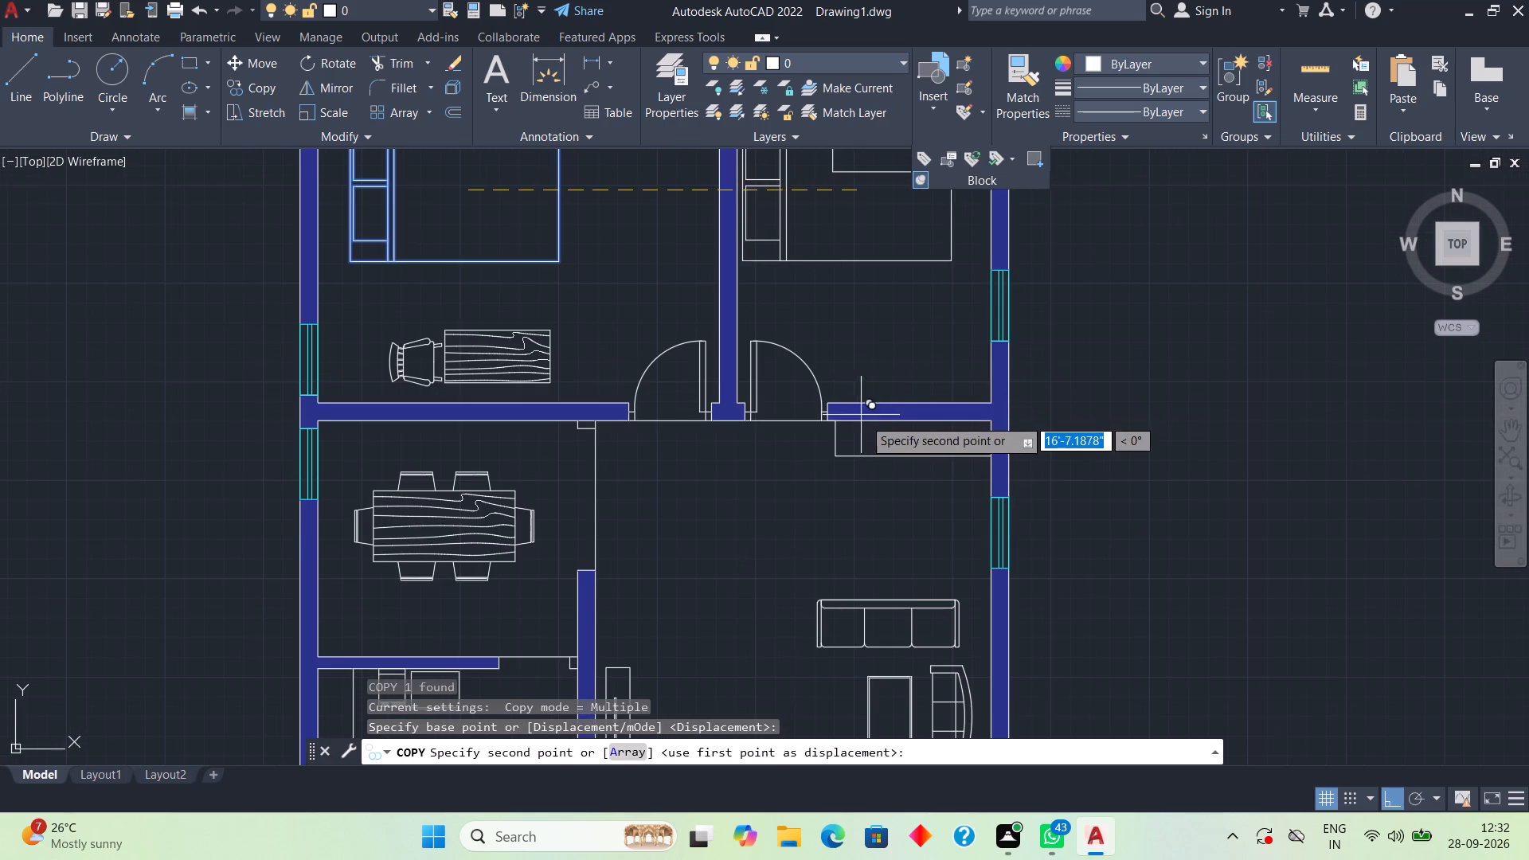
{"action": "left_click", "coordinate": [868, 424]}
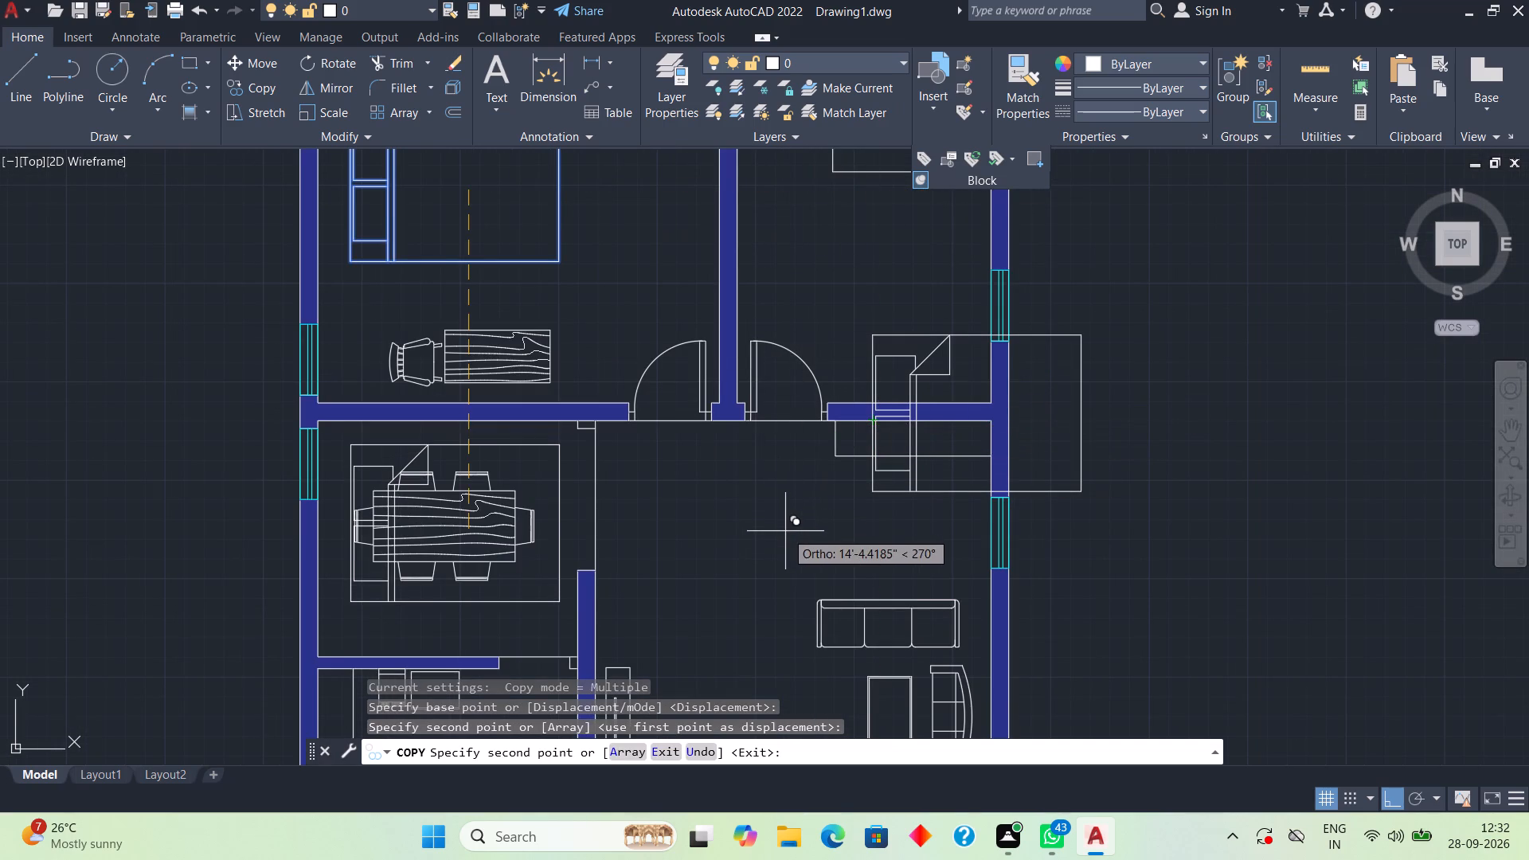
{"action": "key", "text": "space"}
Move the copied bed horizontally about 5' toward the partition between the two bedrooms.
{"action": "left_click", "coordinate": [877, 348]}
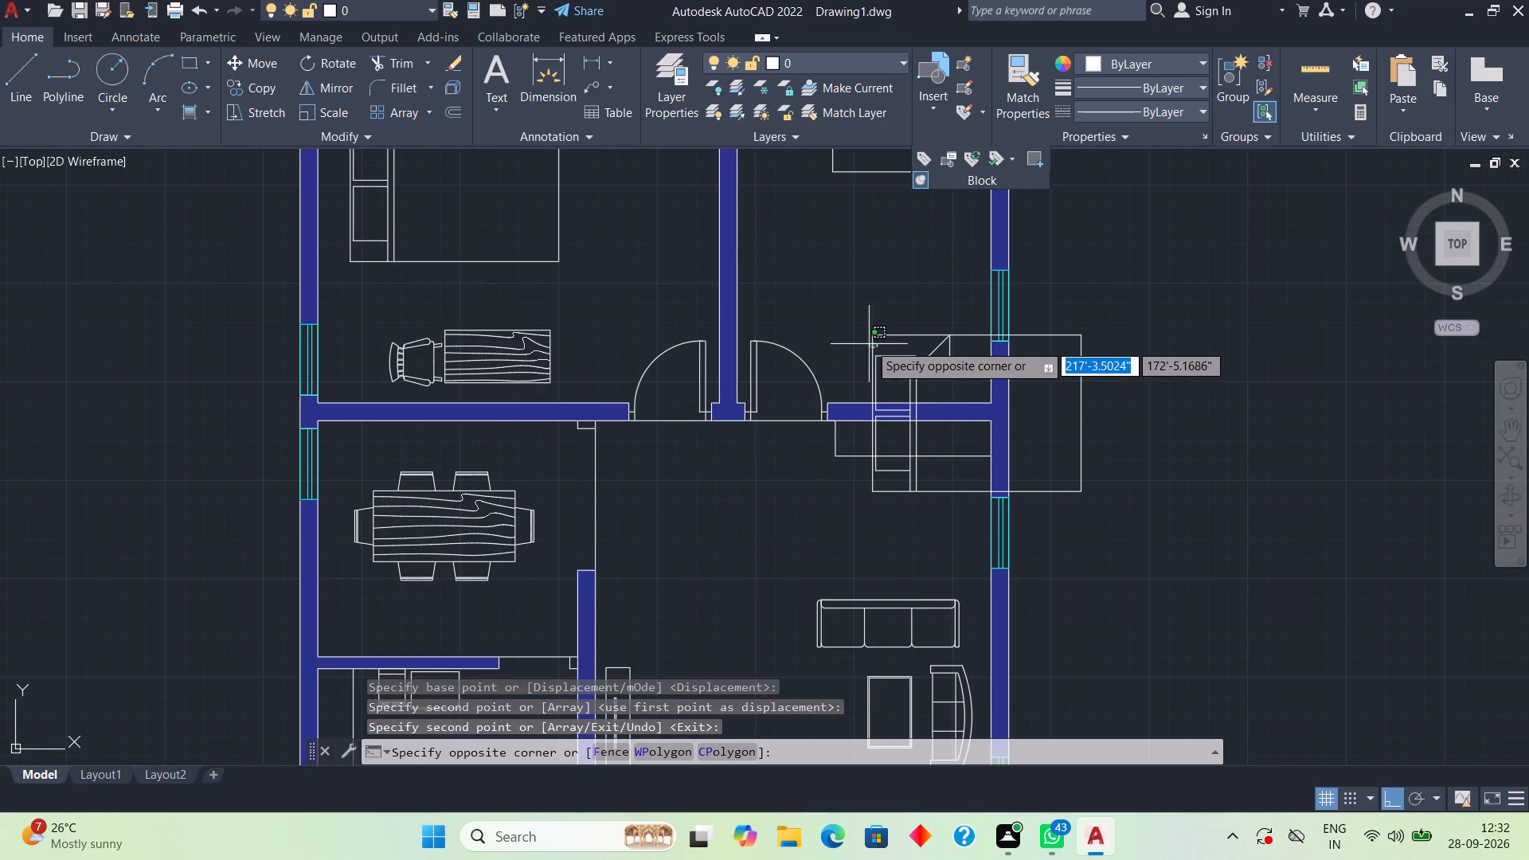
{"action": "left_click", "coordinate": [869, 343]}
{"action": "type", "text": "m"}
{"action": "key", "text": "space"}
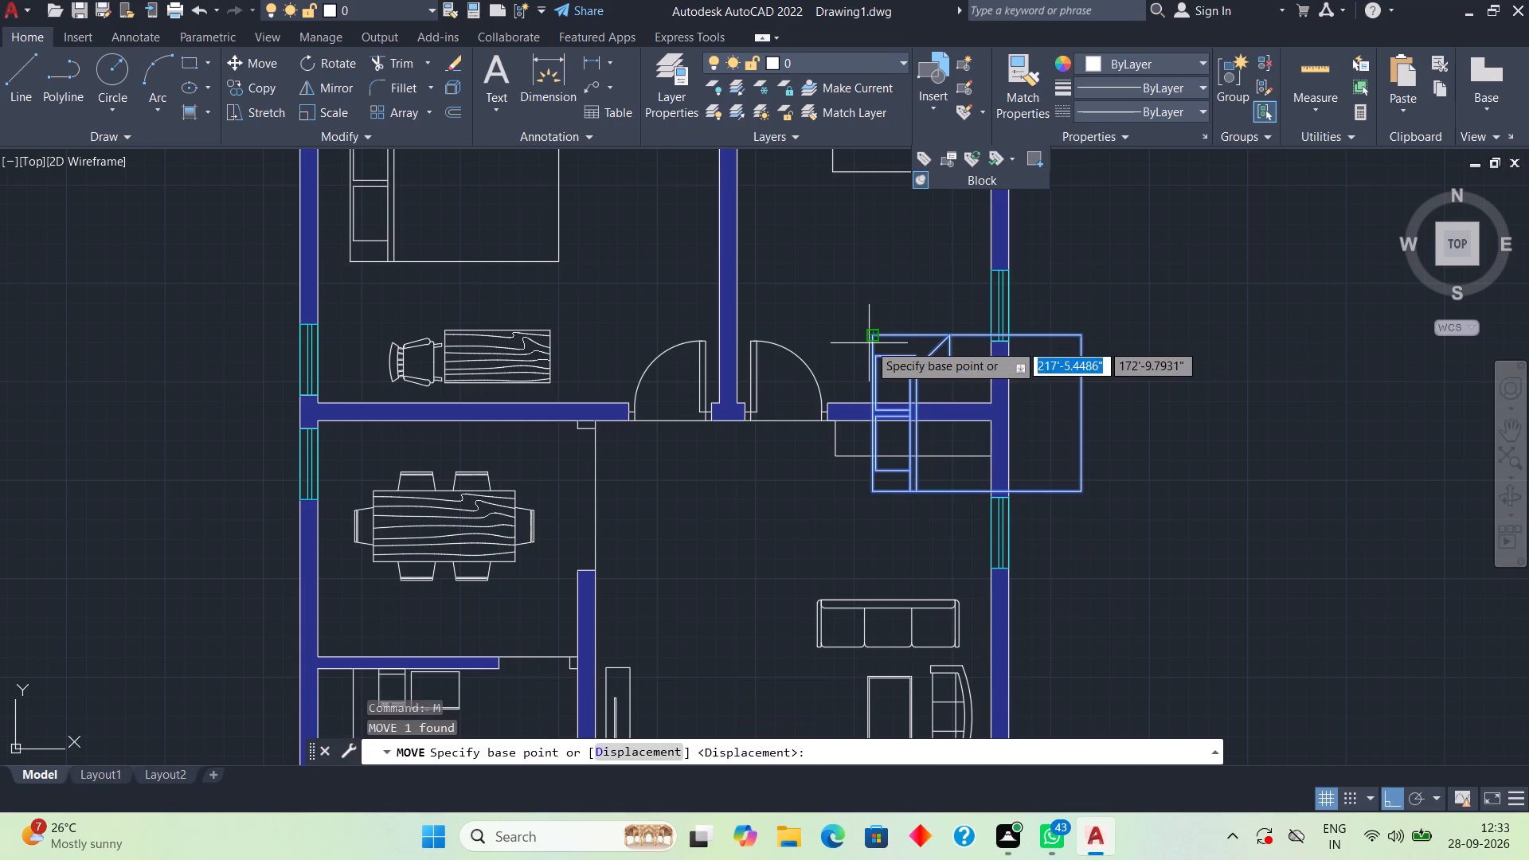
{"action": "left_click", "coordinate": [869, 343]}
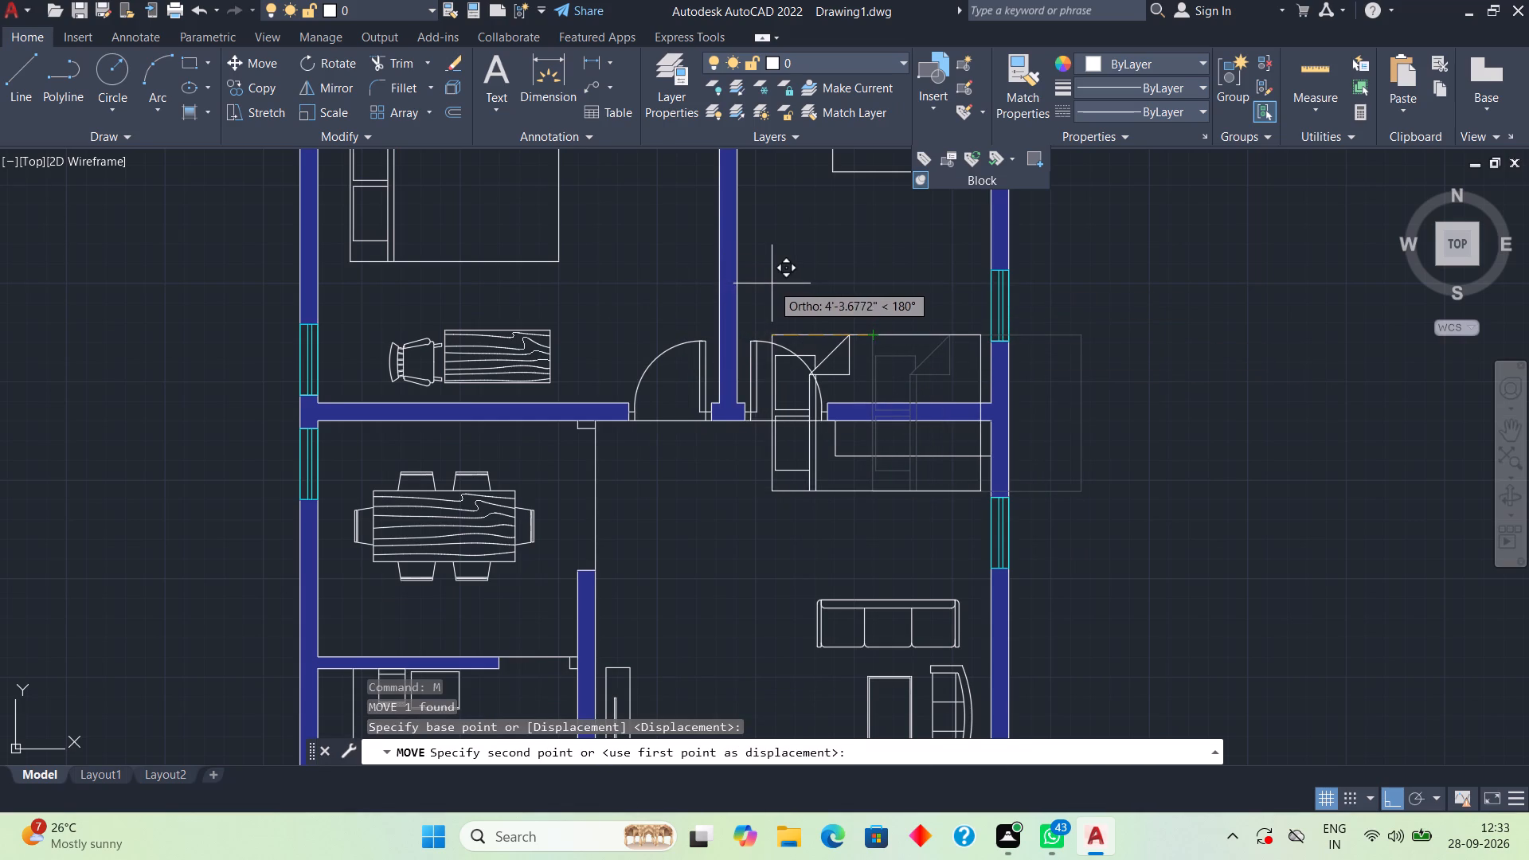
{"action": "left_click", "coordinate": [757, 281]}
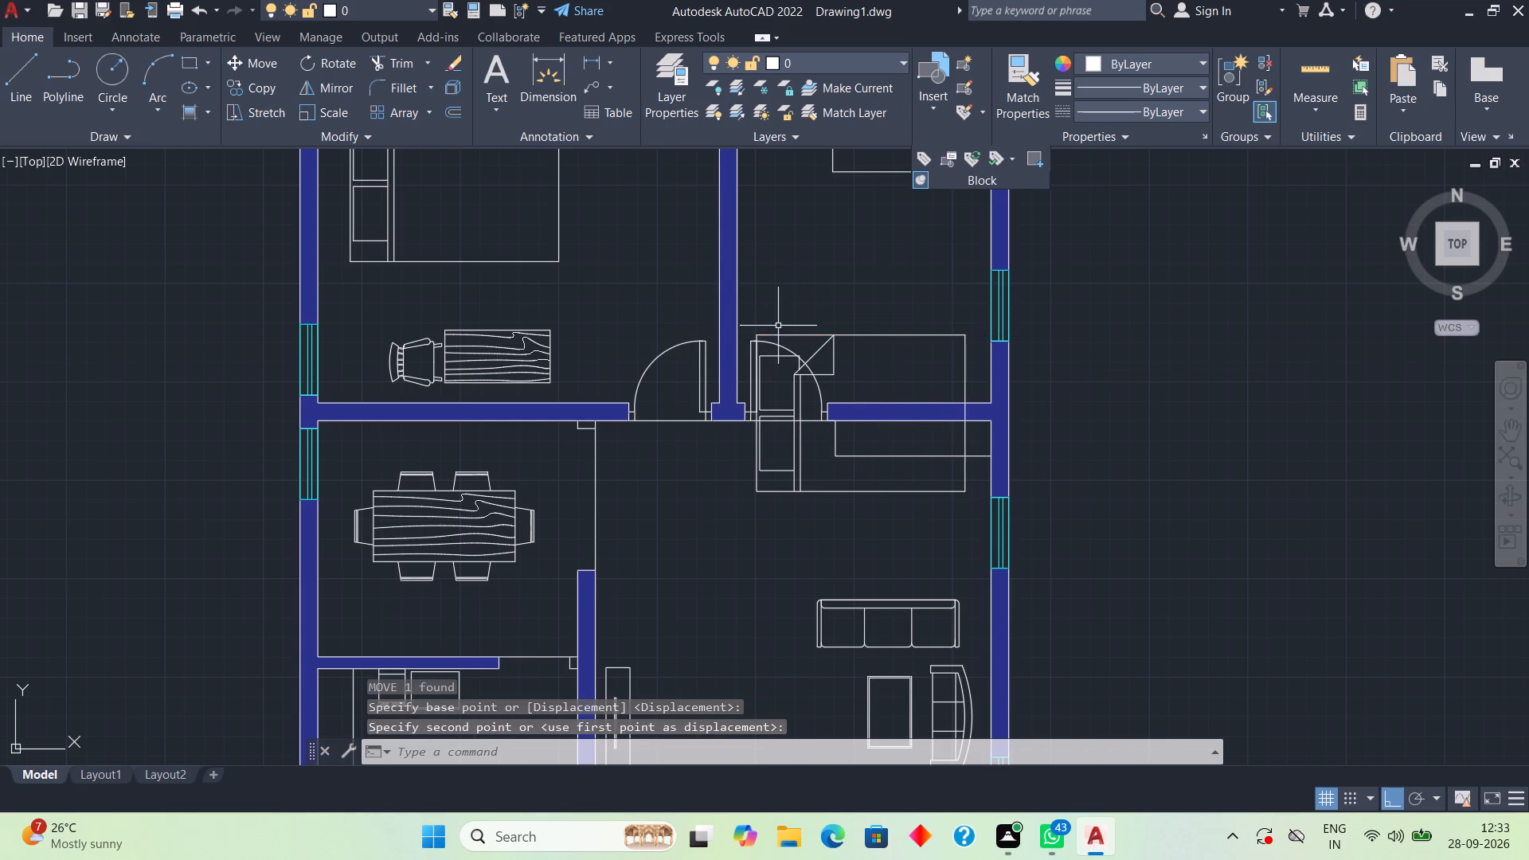
Move the copied bed up into the smaller bedroom, into the corner between the partition and the bathroom wall.
{"action": "left_click", "coordinate": [776, 338]}
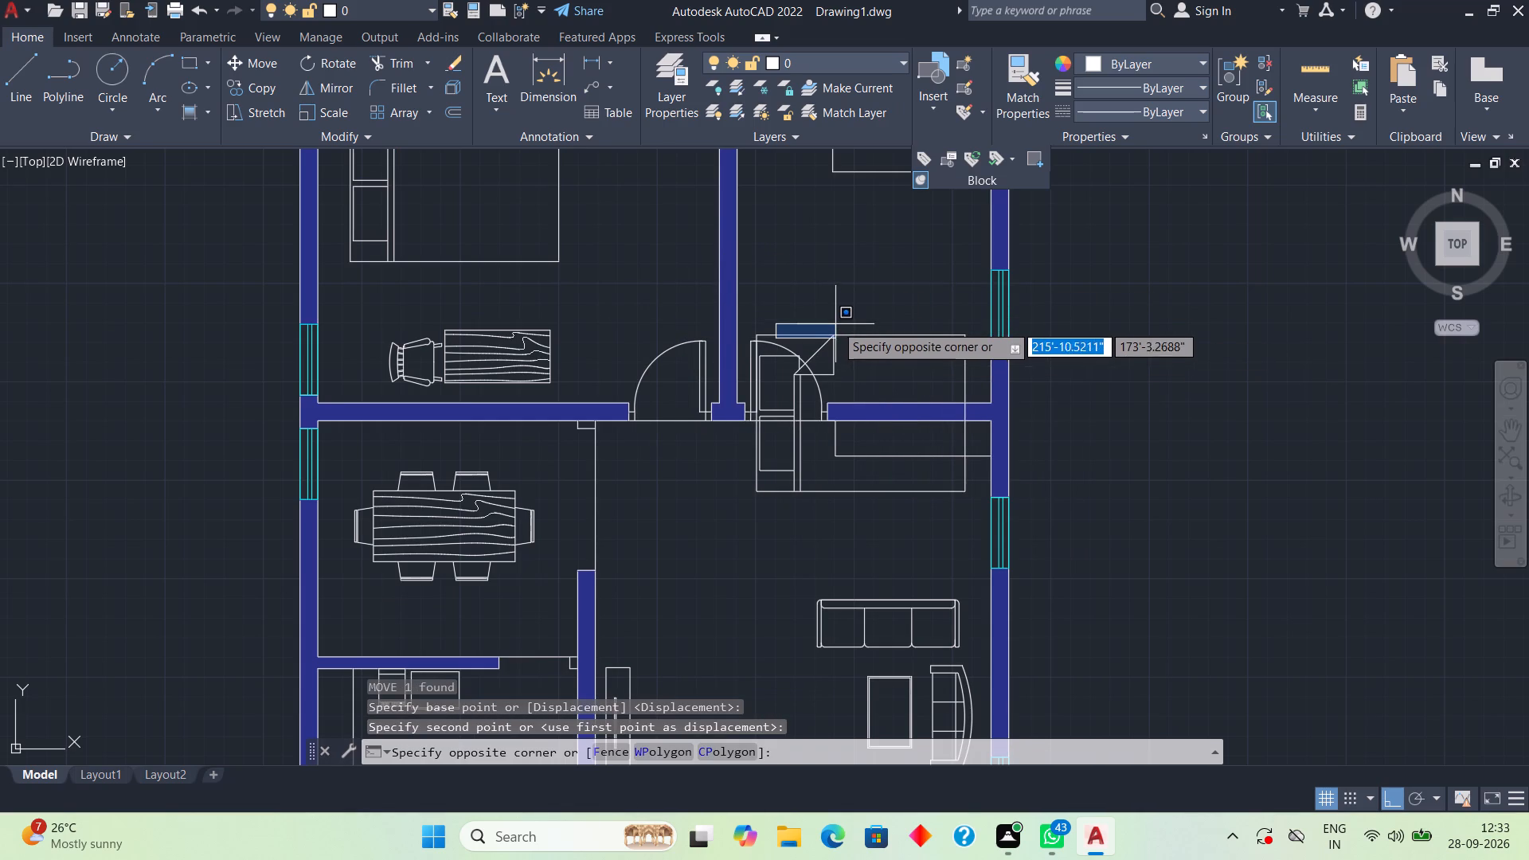
{"action": "left_click", "coordinate": [743, 311]}
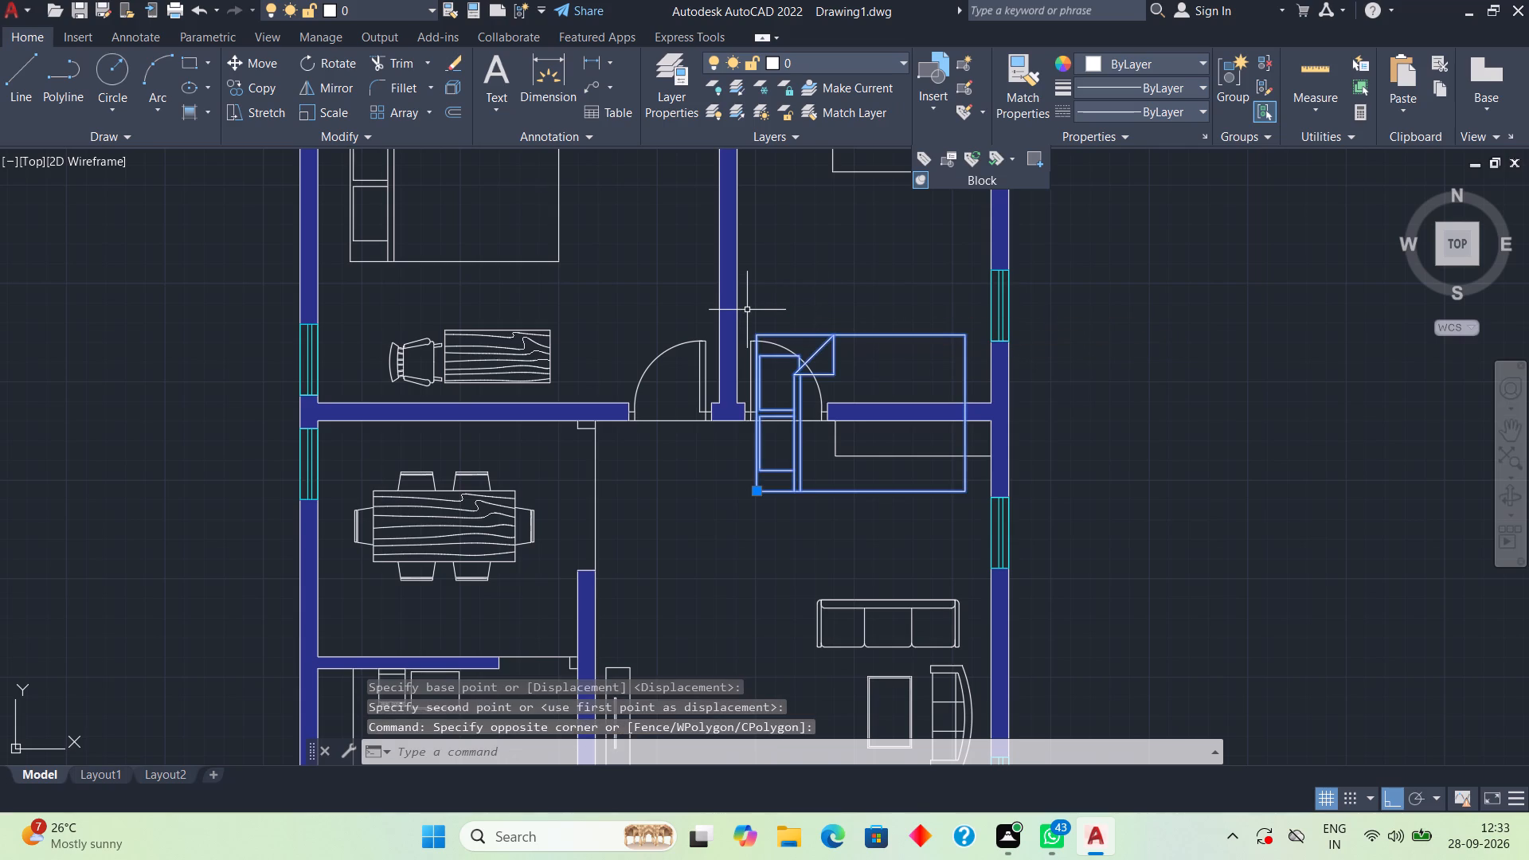
{"action": "type", "text": "m"}
{"action": "key", "text": "space"}
{"action": "left_click", "coordinate": [775, 338]}
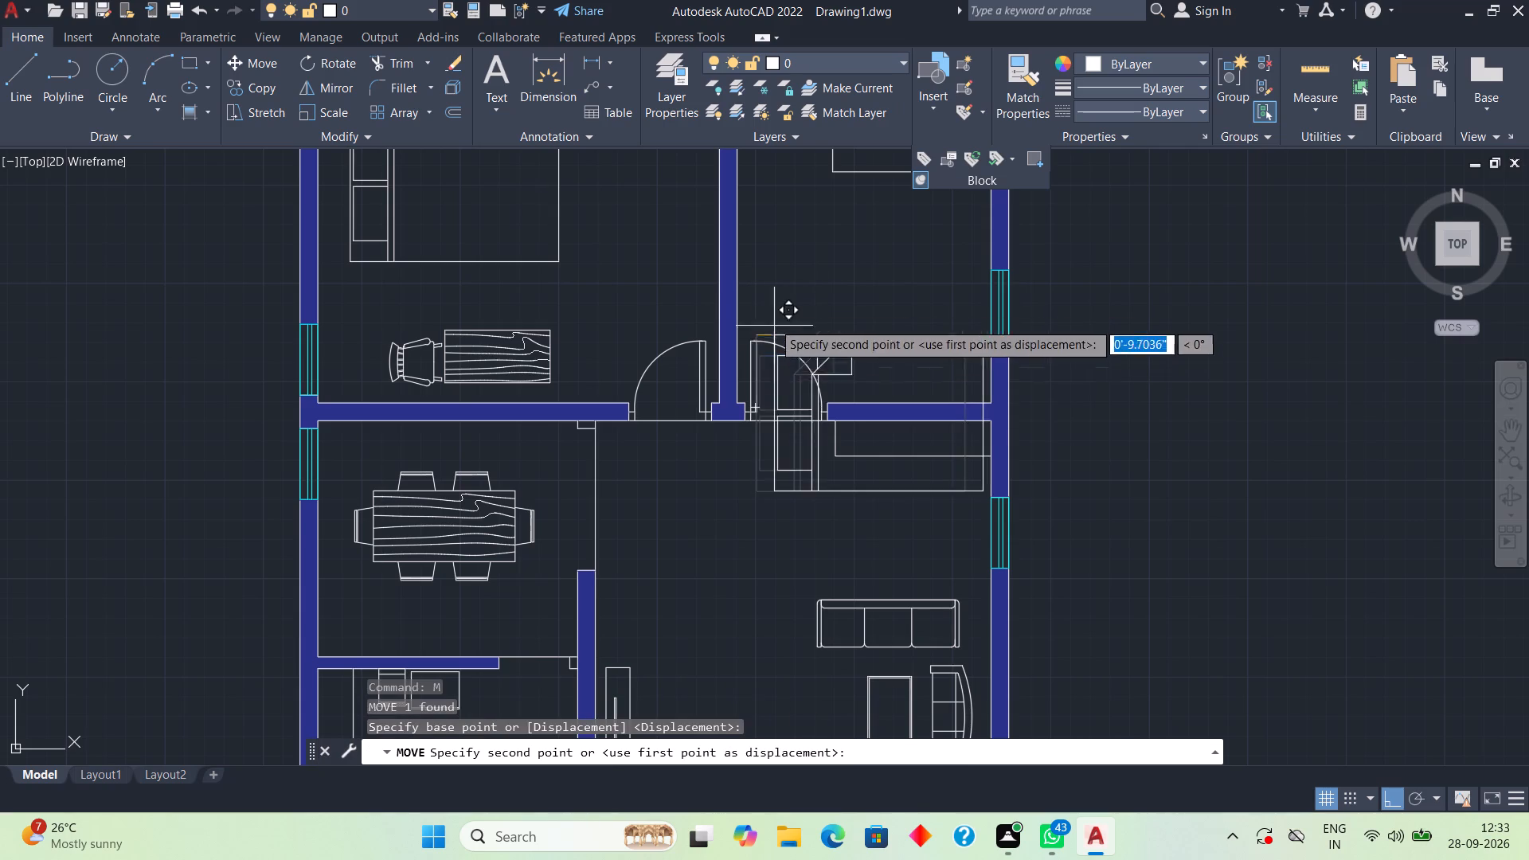
{"action": "left_click", "coordinate": [744, 174]}
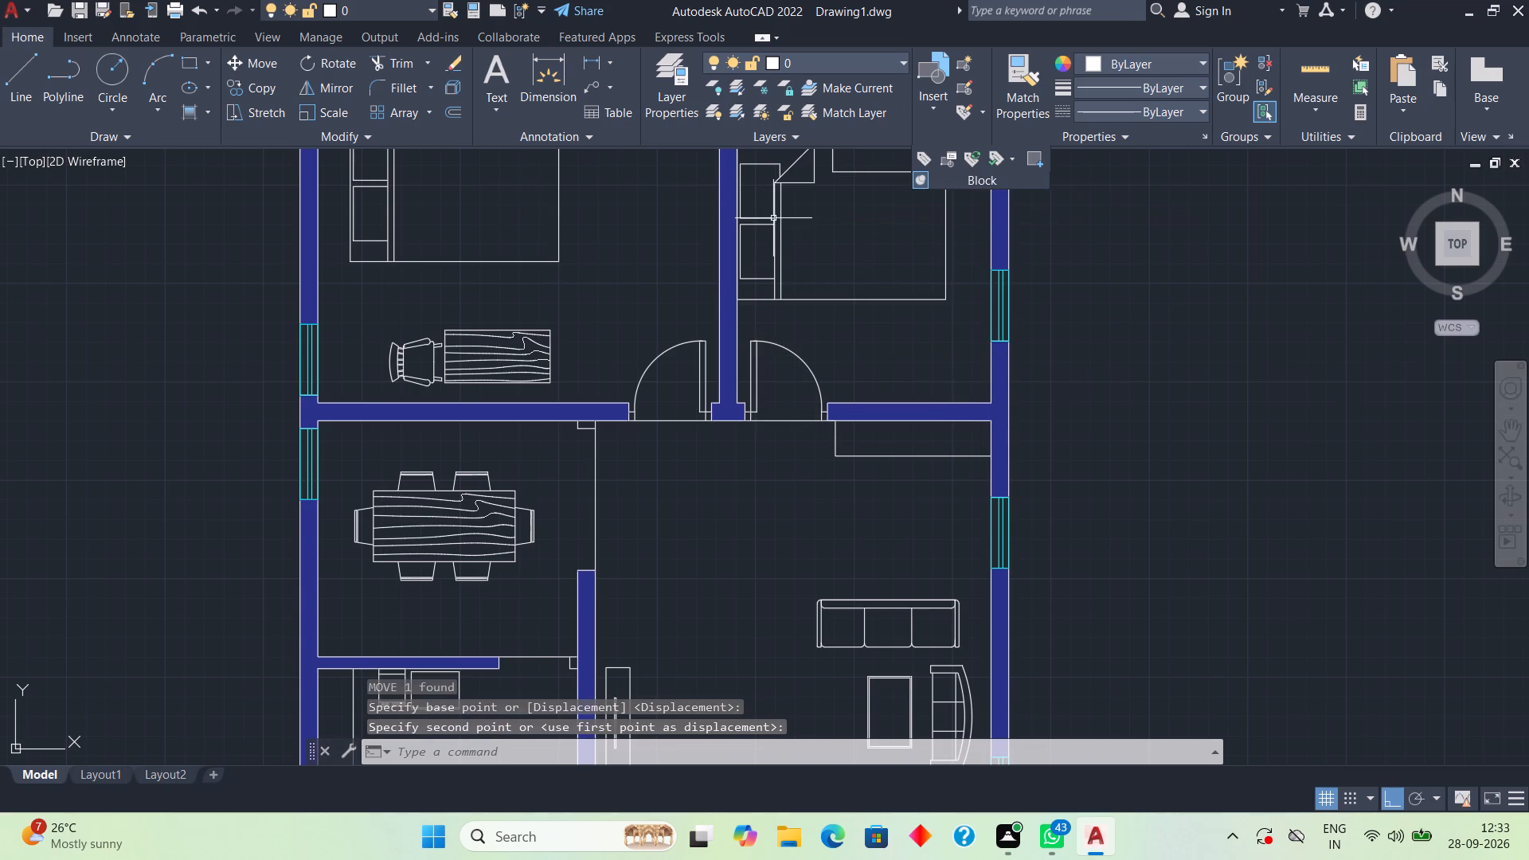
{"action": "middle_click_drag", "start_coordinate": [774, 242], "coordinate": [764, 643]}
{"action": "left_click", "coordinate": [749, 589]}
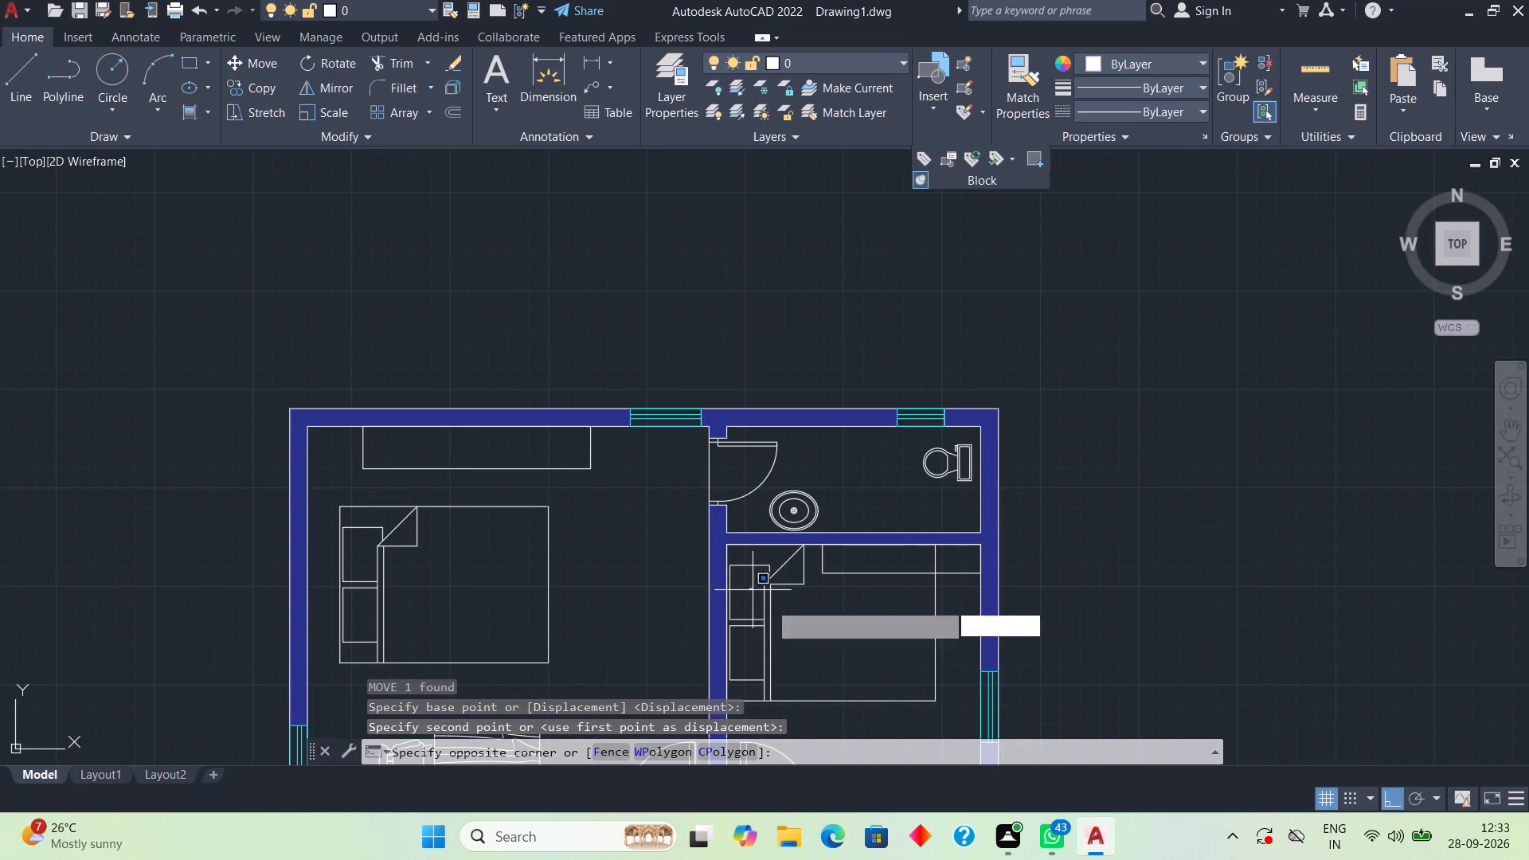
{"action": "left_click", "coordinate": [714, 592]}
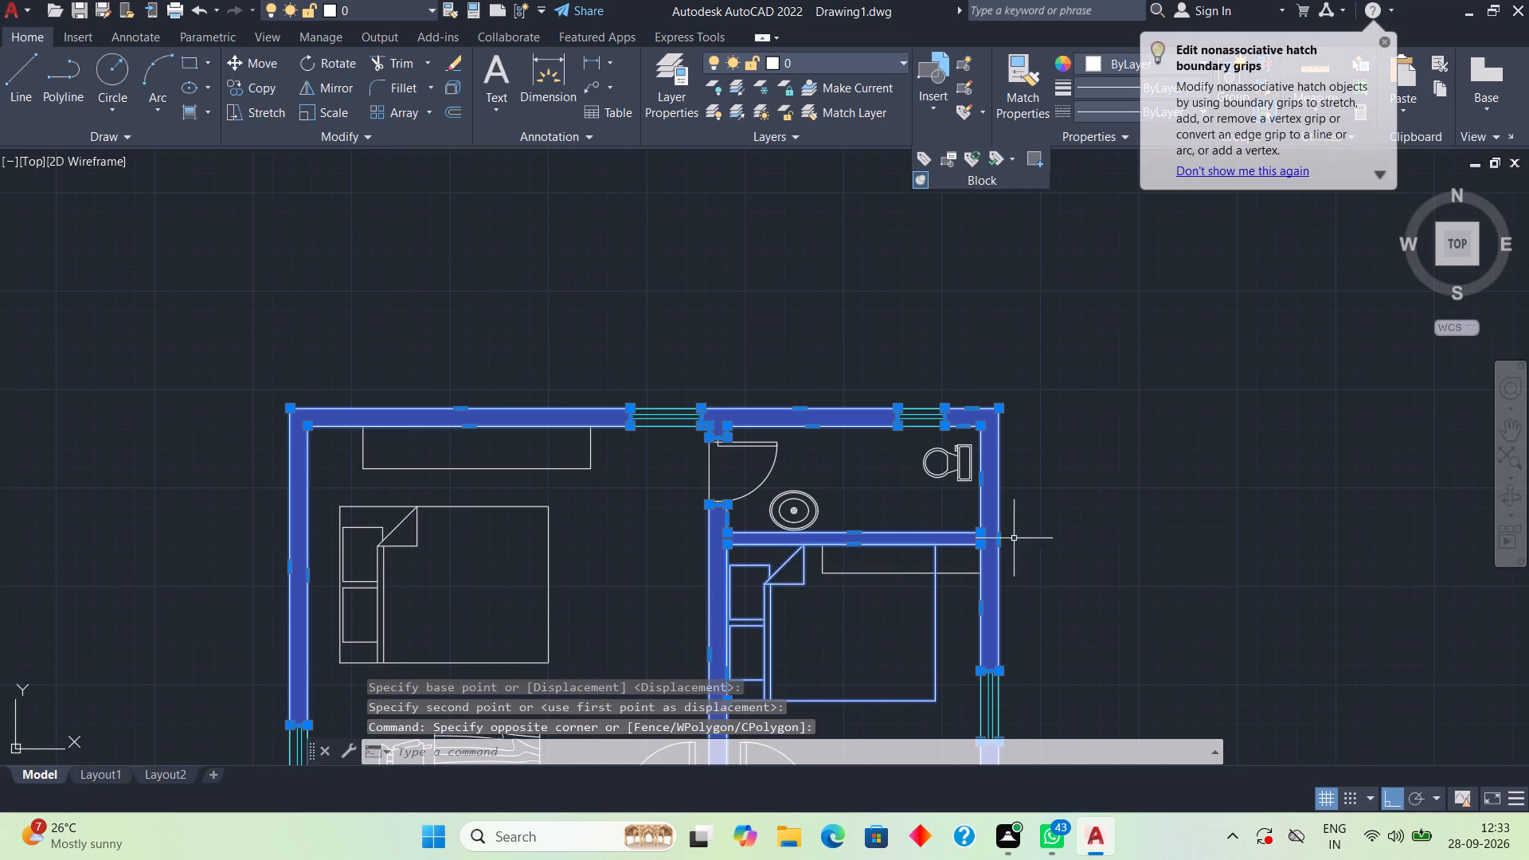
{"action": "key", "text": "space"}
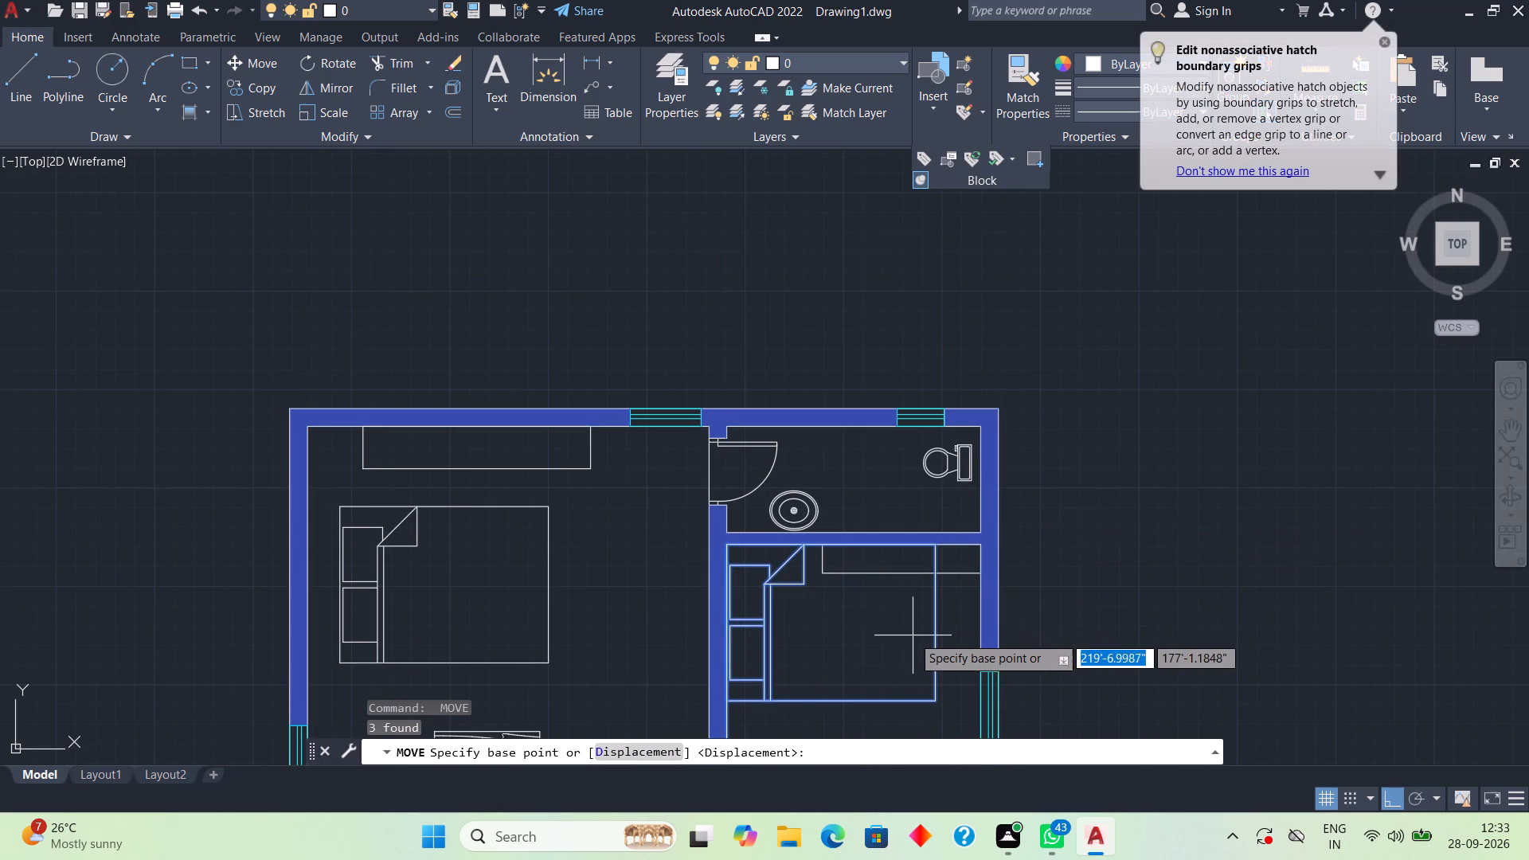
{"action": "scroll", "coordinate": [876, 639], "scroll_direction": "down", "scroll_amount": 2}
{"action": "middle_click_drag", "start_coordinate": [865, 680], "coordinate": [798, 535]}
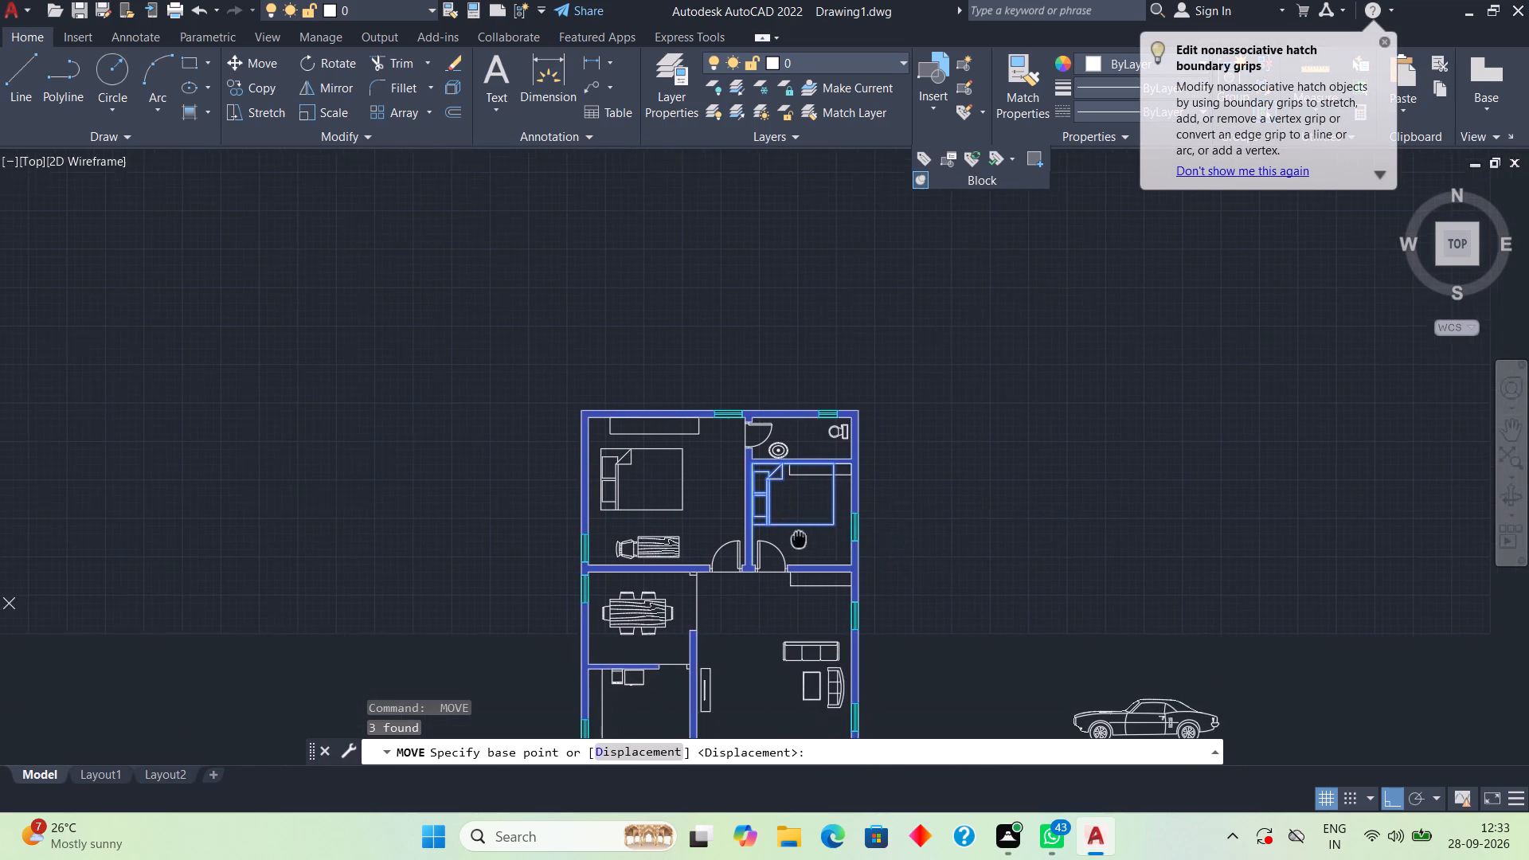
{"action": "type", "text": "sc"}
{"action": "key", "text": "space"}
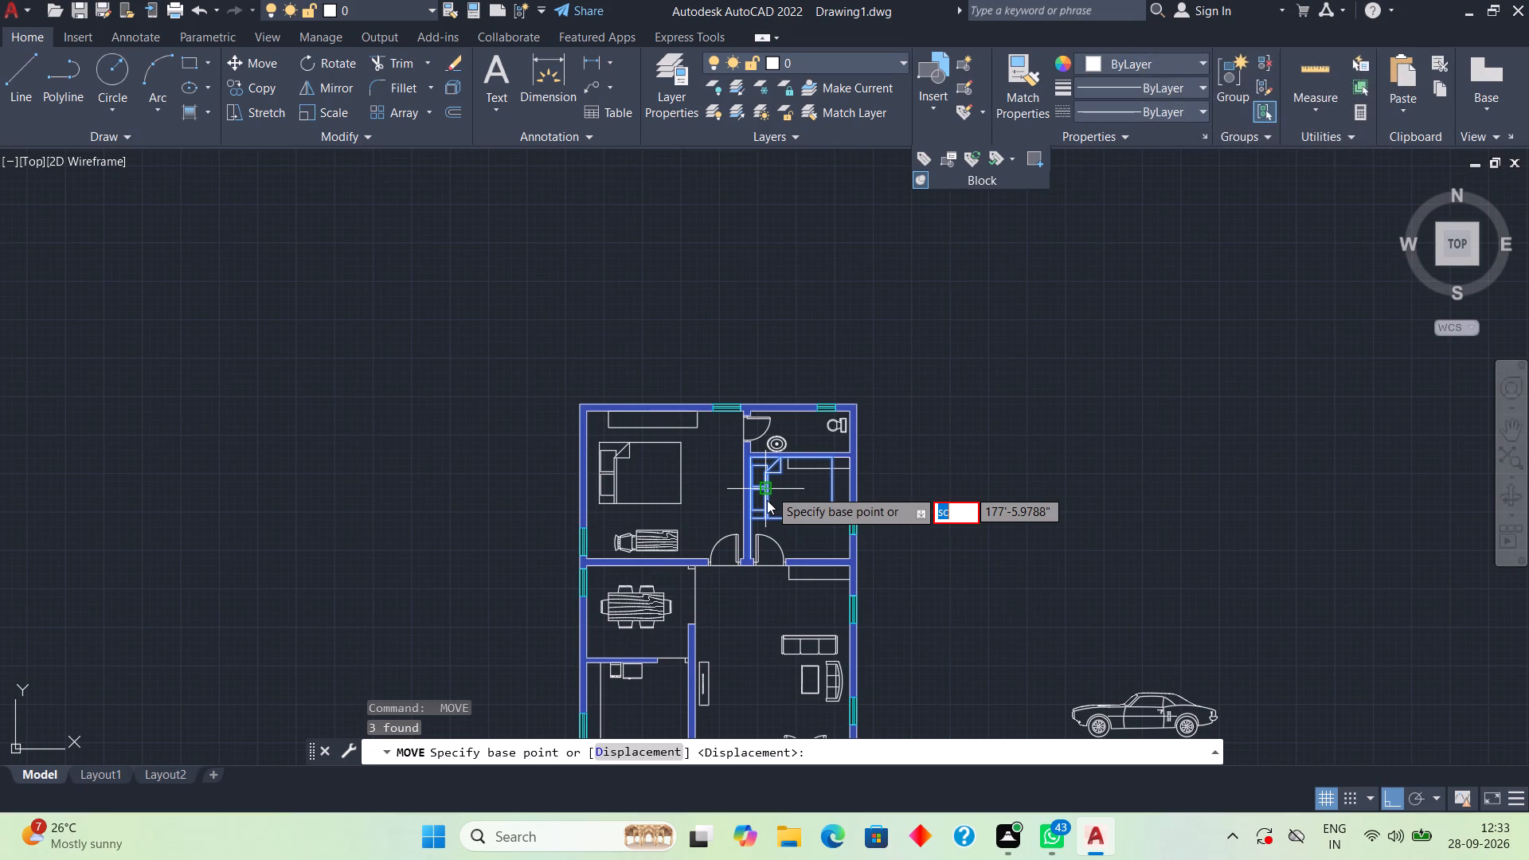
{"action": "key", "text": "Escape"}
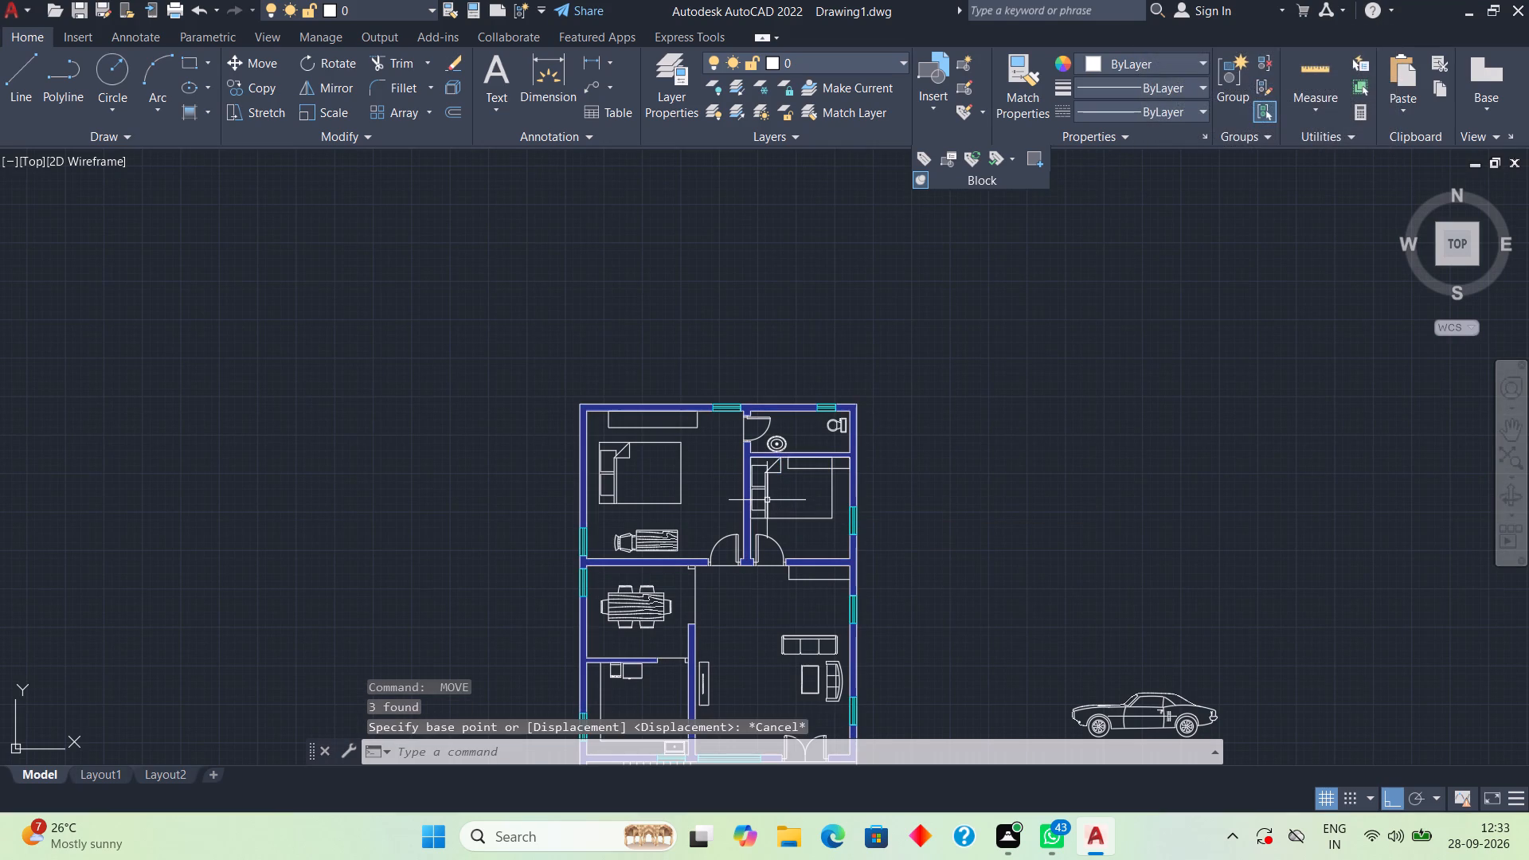
Scale the copied bed in the smaller bedroom down to roughly two-thirds of its size.
{"action": "left_click", "coordinate": [767, 500]}
{"action": "type", "text": "sc"}
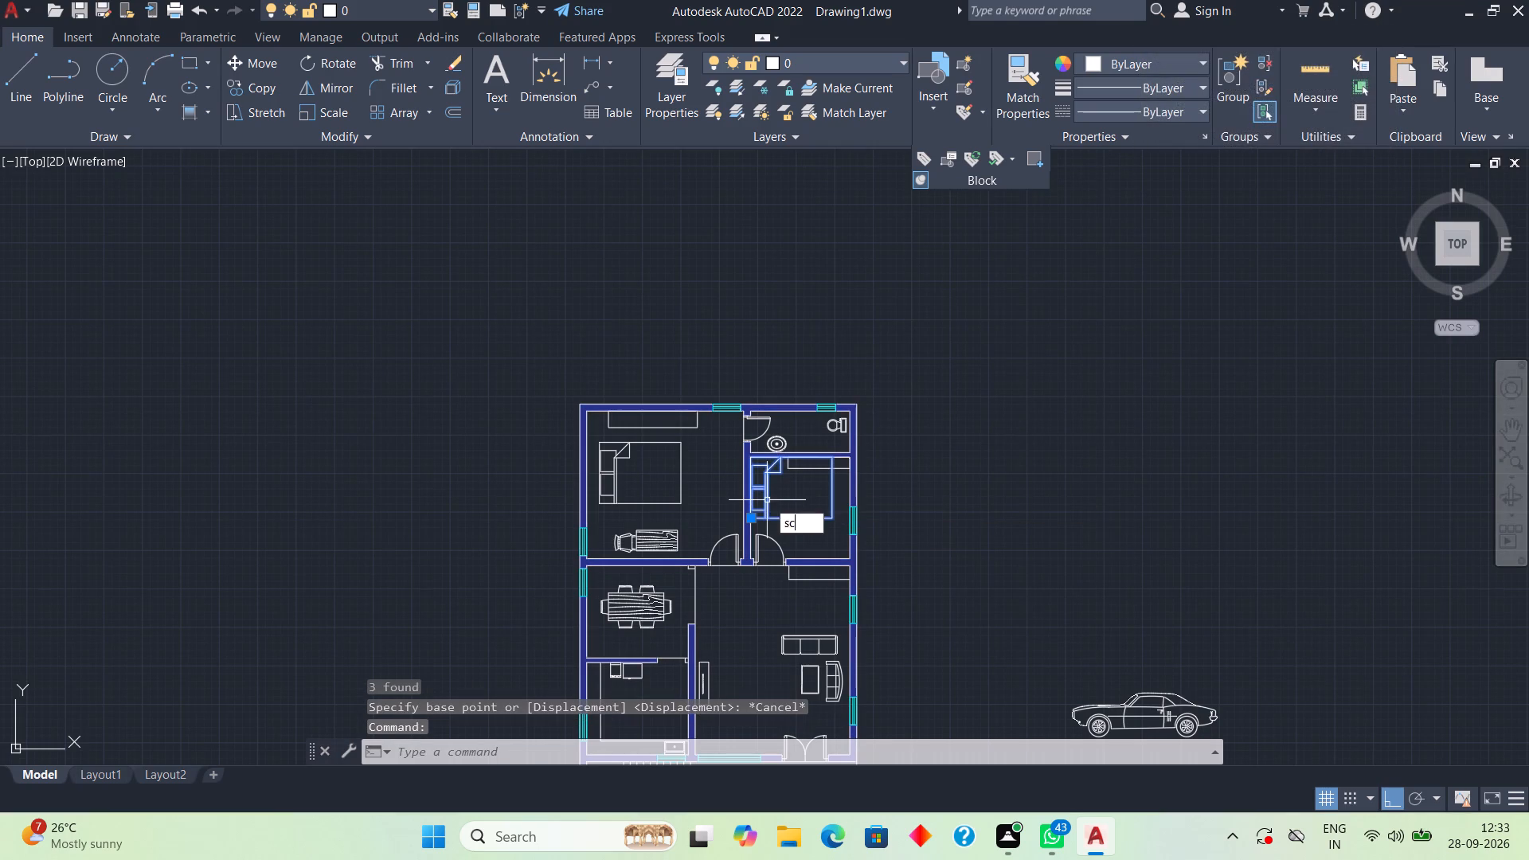
{"action": "key", "text": "space"}
{"action": "left_click", "coordinate": [761, 498]}
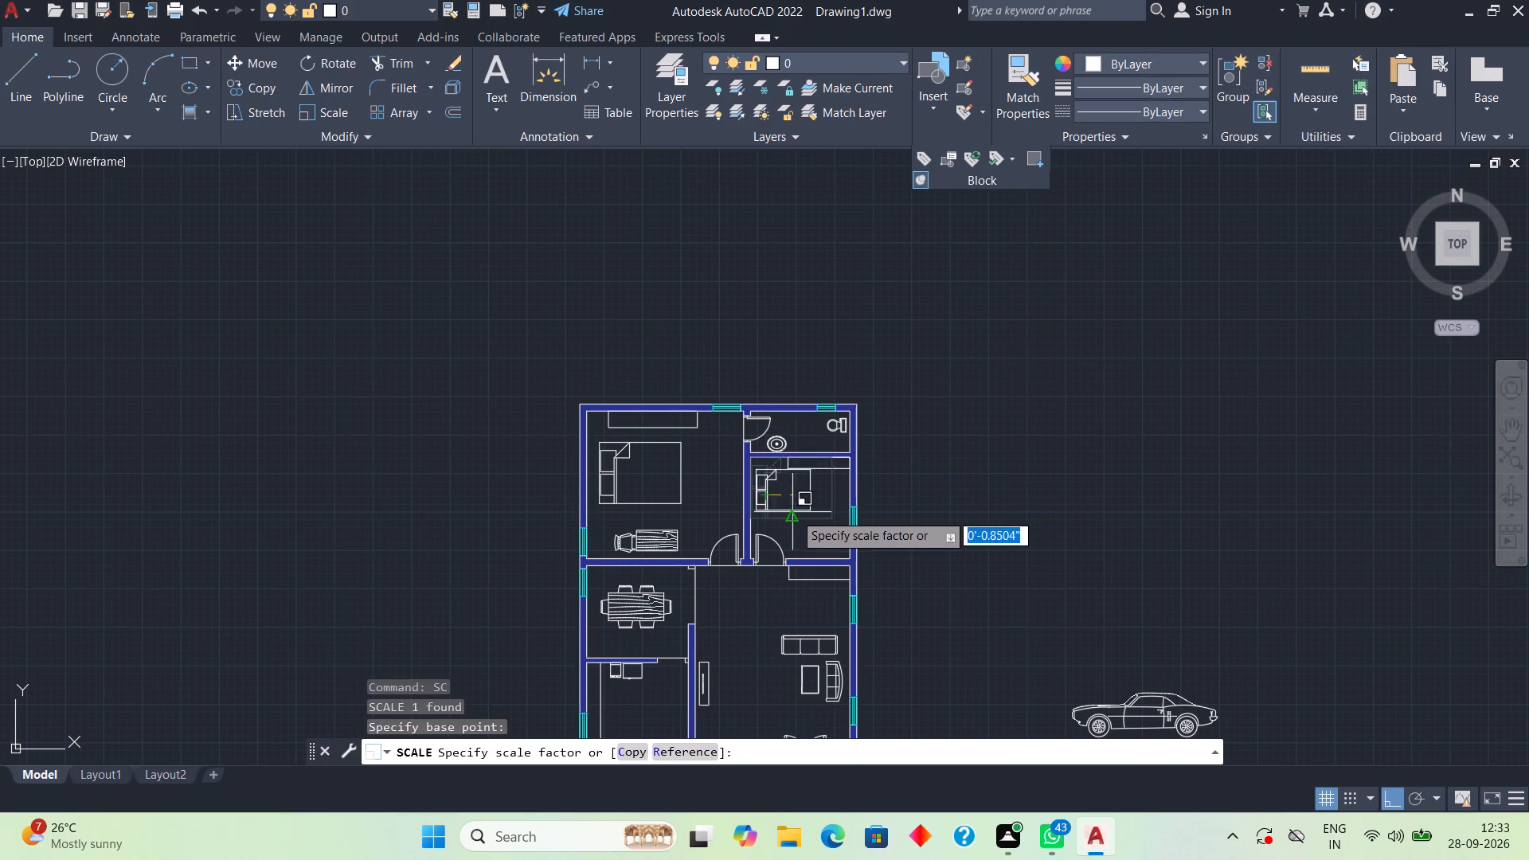
{"action": "left_click", "coordinate": [784, 505]}
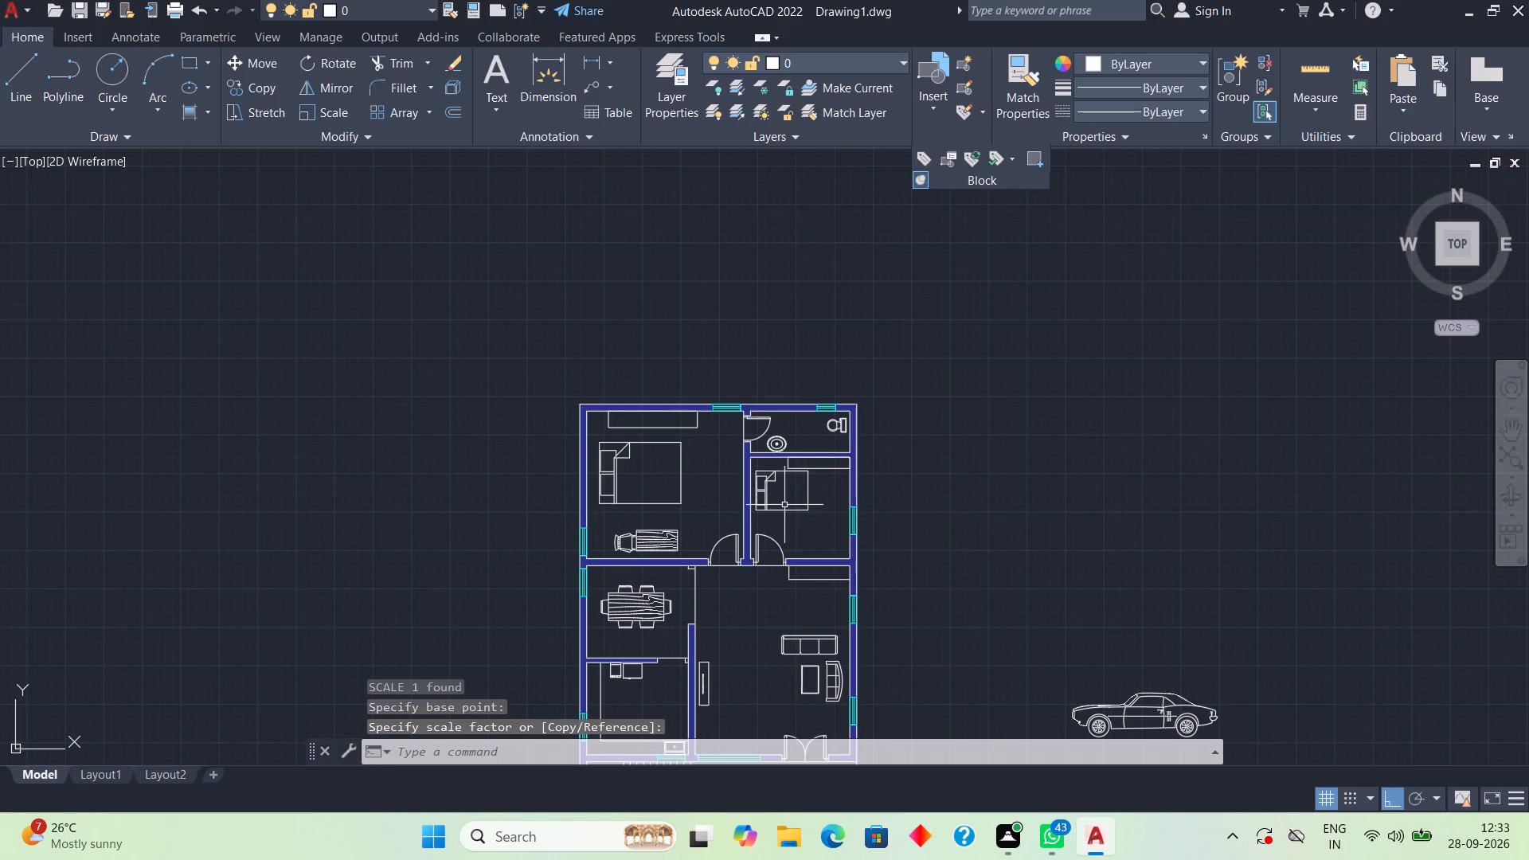
Move the scaled bed straight down about 1'-2.7", away from the bathroom wall and along the bedroom partition.
{"action": "scroll", "coordinate": [765, 475], "scroll_direction": "up", "scroll_amount": 1}
{"action": "middle_click_drag", "start_coordinate": [765, 475], "coordinate": [735, 411]}
{"action": "left_click", "coordinate": [721, 425]}
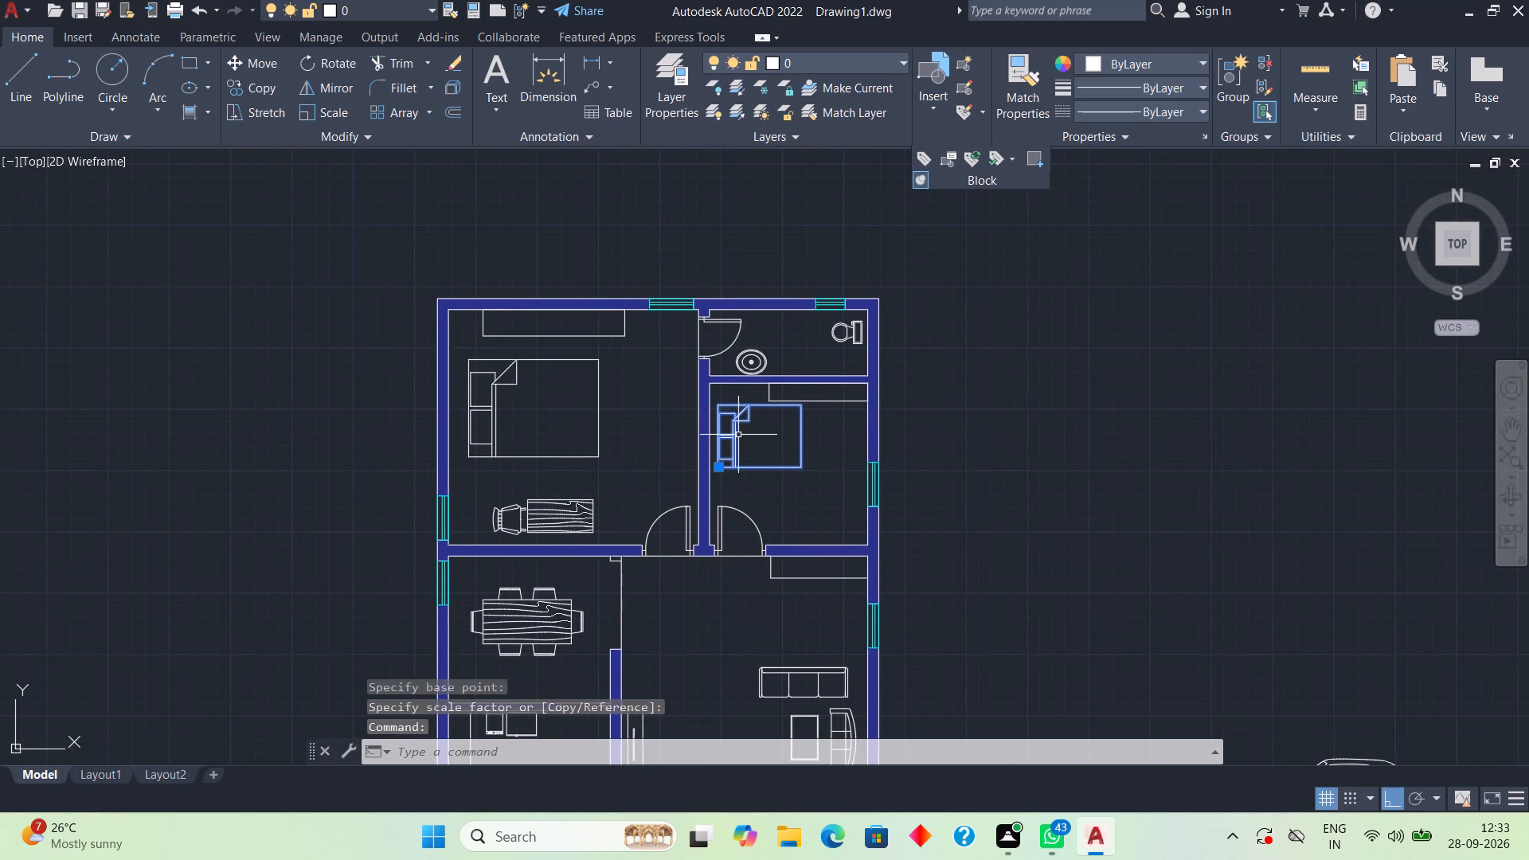
{"action": "type", "text": "m"}
{"action": "key", "text": "space"}
{"action": "left_click", "coordinate": [738, 435]}
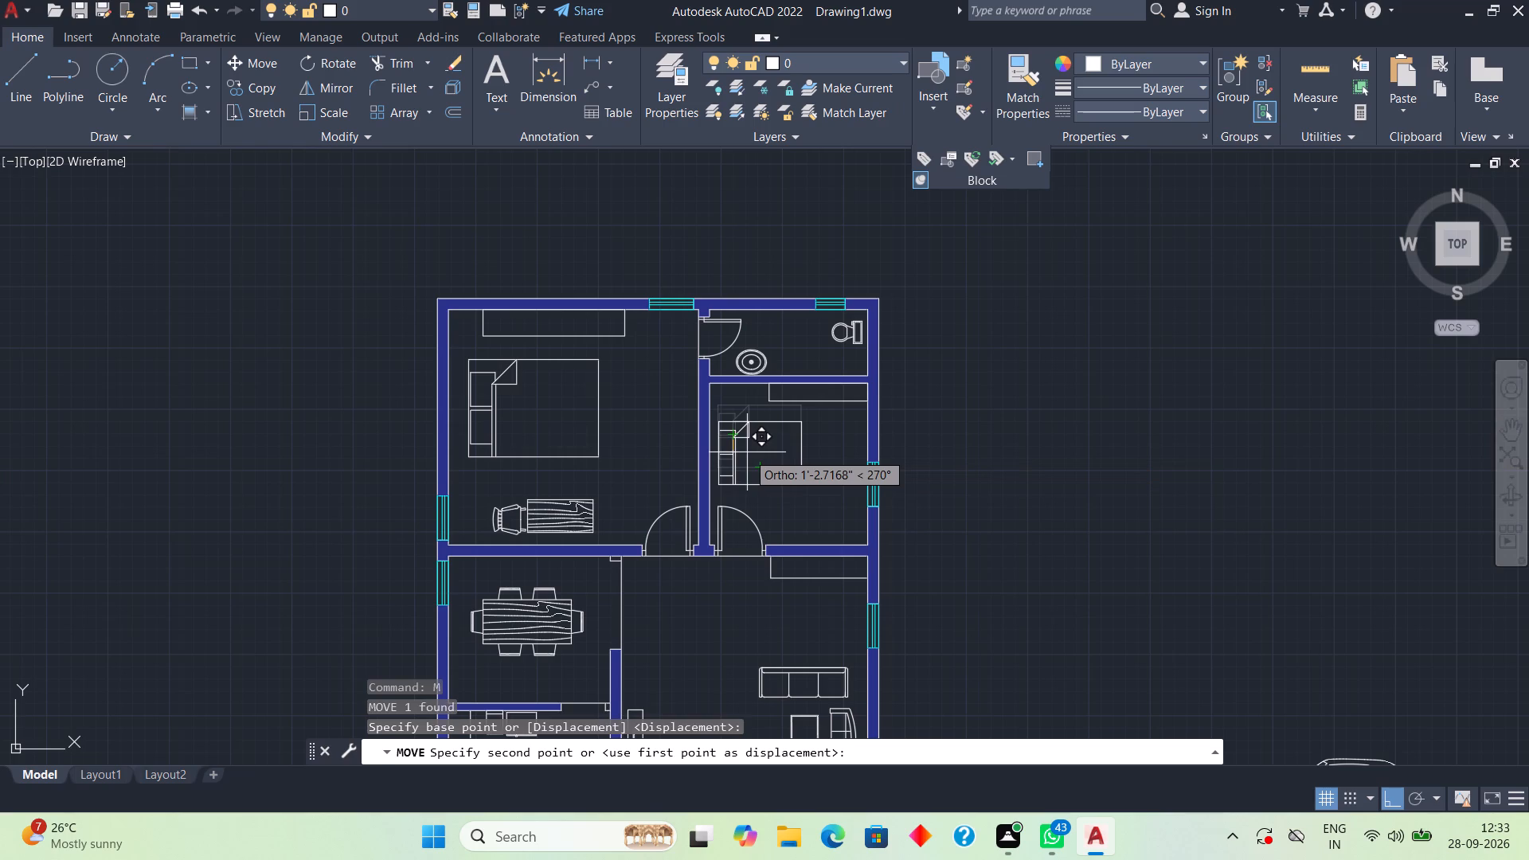
{"action": "double_click", "coordinate": [747, 452]}
Examine the furniture layout and bed sizes in both bedrooms against the rest of the plan.
{"action": "scroll", "coordinate": [776, 475], "scroll_direction": "up", "scroll_amount": 2}
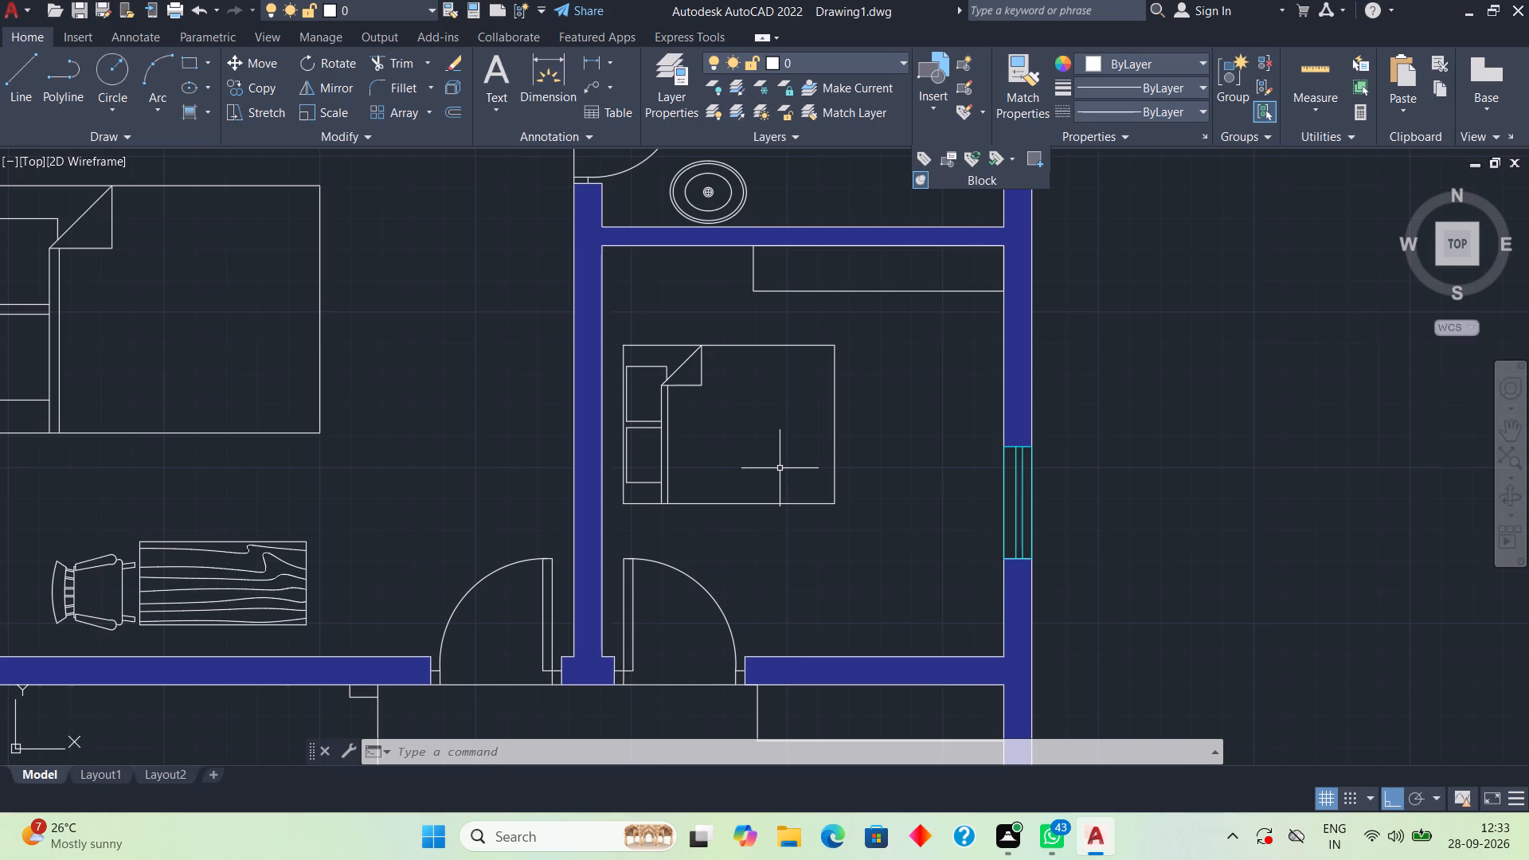
{"action": "scroll", "coordinate": [753, 463], "scroll_direction": "down", "scroll_amount": 2}
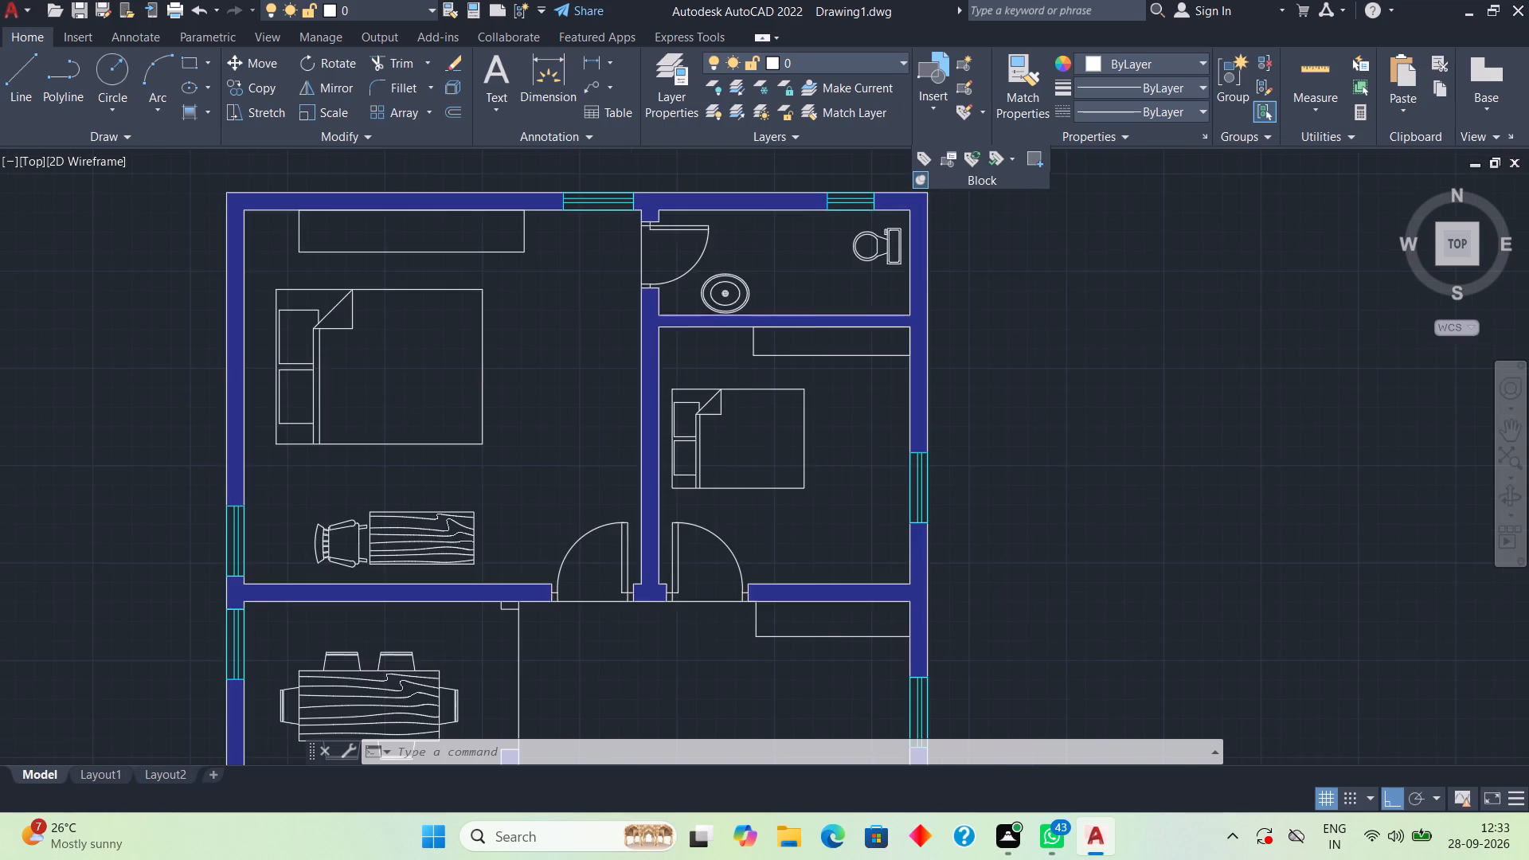
{"action": "middle_click_drag", "start_coordinate": [406, 378], "coordinate": [553, 384]}
{"action": "scroll", "coordinate": [575, 330], "scroll_direction": "up", "scroll_amount": 2}
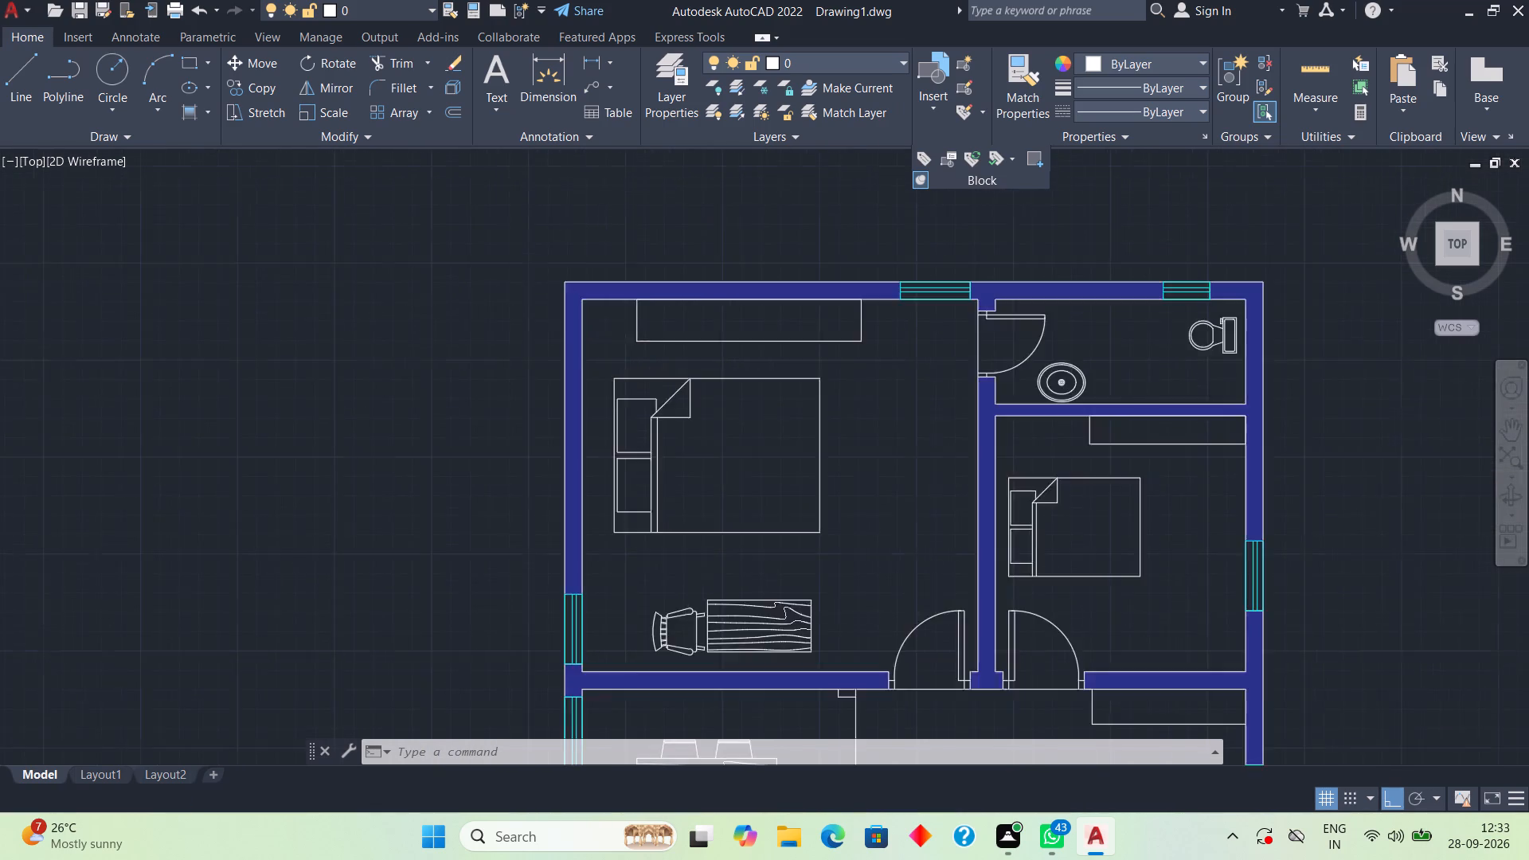
{"action": "scroll", "coordinate": [575, 330], "scroll_direction": "up", "scroll_amount": 1}
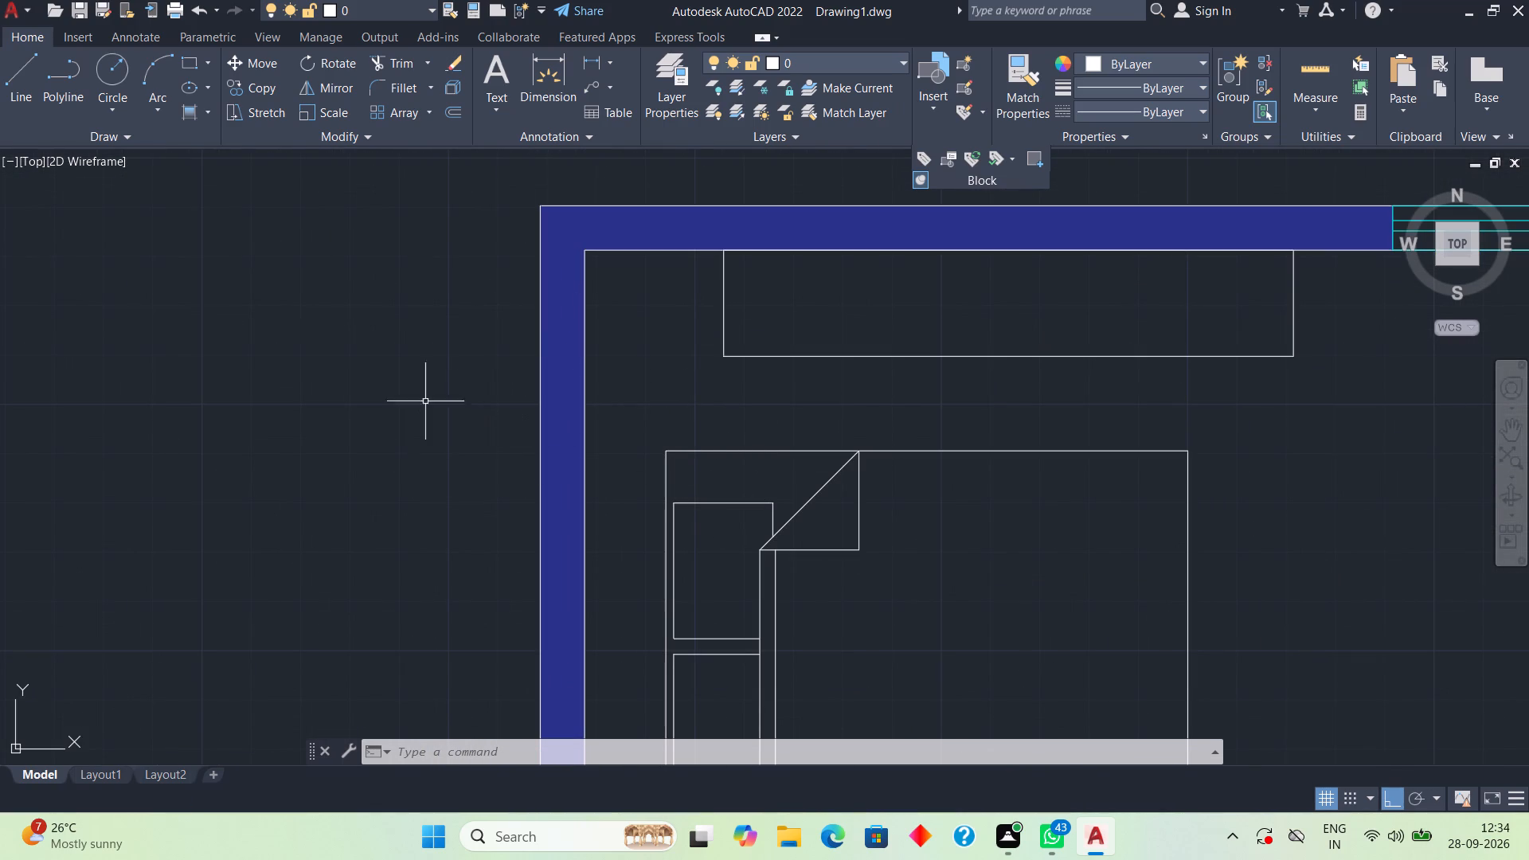
{"action": "middle_click_drag", "start_coordinate": [735, 463], "coordinate": [0, 0]}
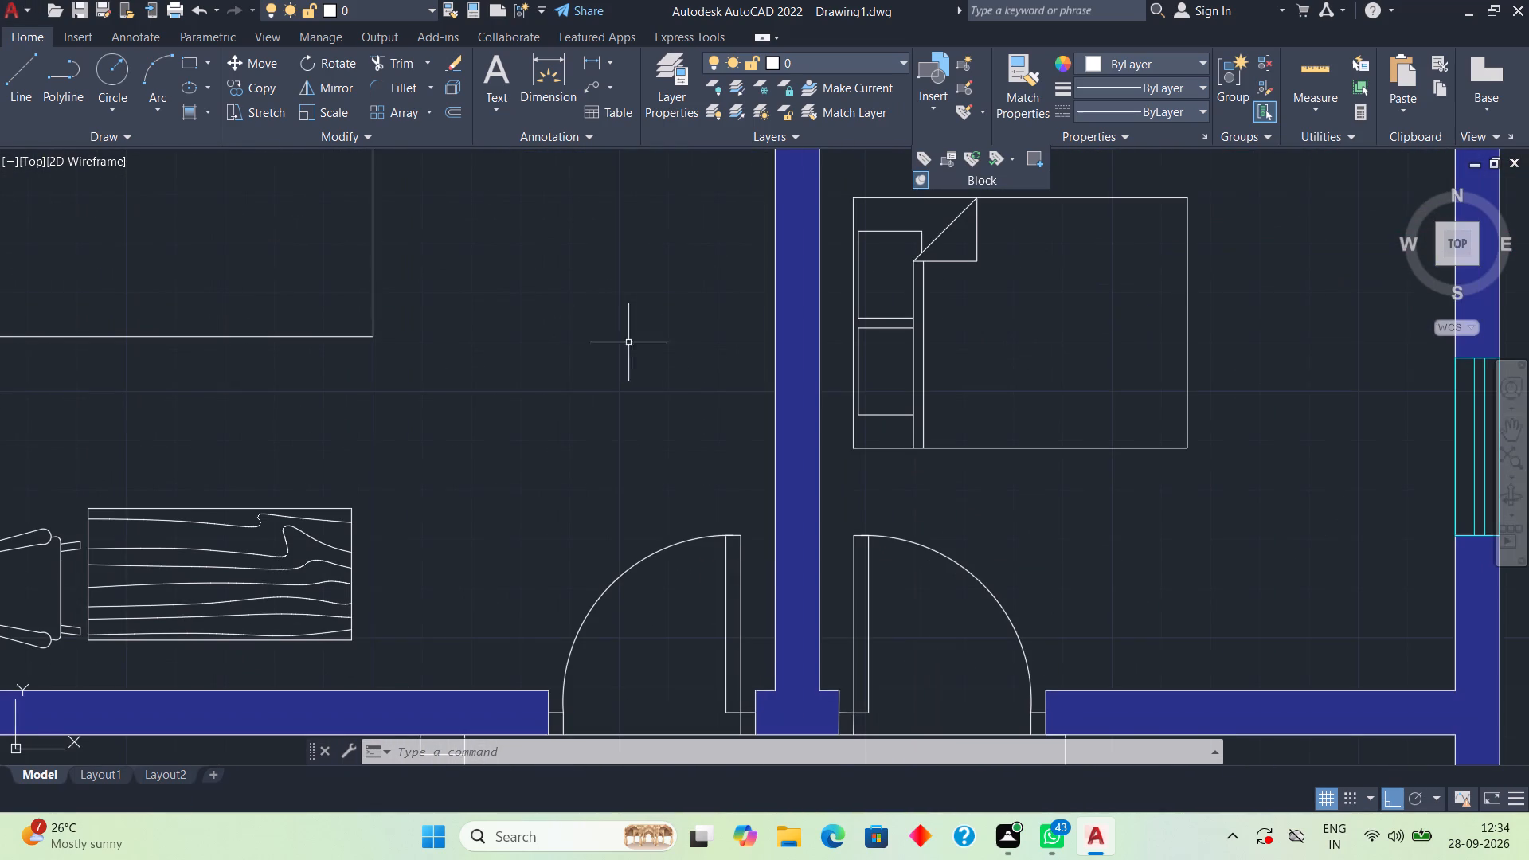
{"action": "middle_click_drag", "start_coordinate": [635, 346], "coordinate": [726, 538]}
{"action": "scroll", "coordinate": [724, 546], "scroll_direction": "down", "scroll_amount": 3}
{"action": "middle_click_drag", "start_coordinate": [784, 537], "coordinate": [789, 387]}
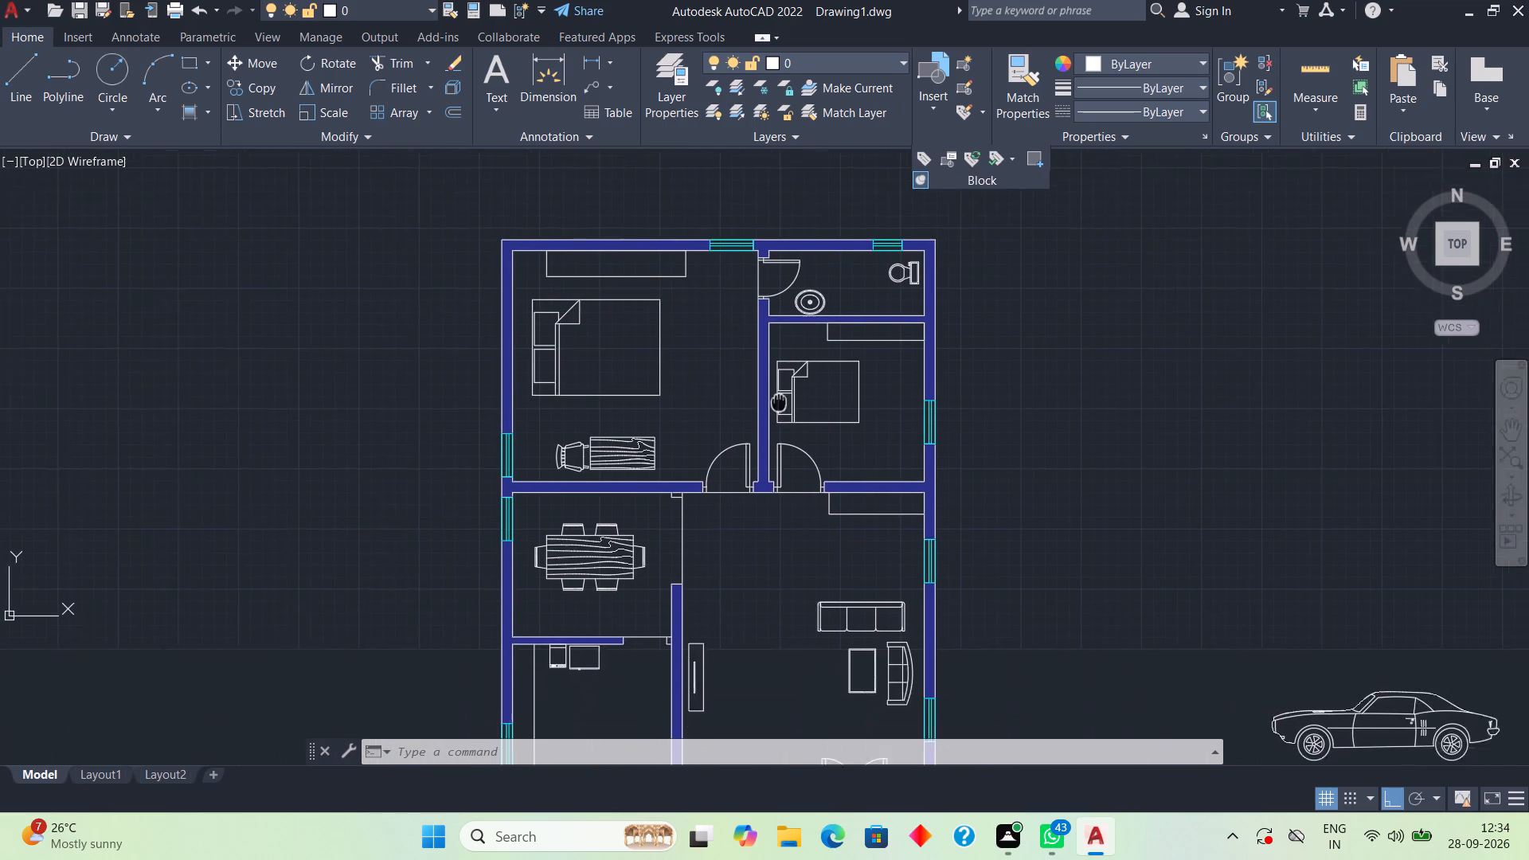
{"action": "middle_click_drag", "start_coordinate": [789, 387], "coordinate": [858, 350]}
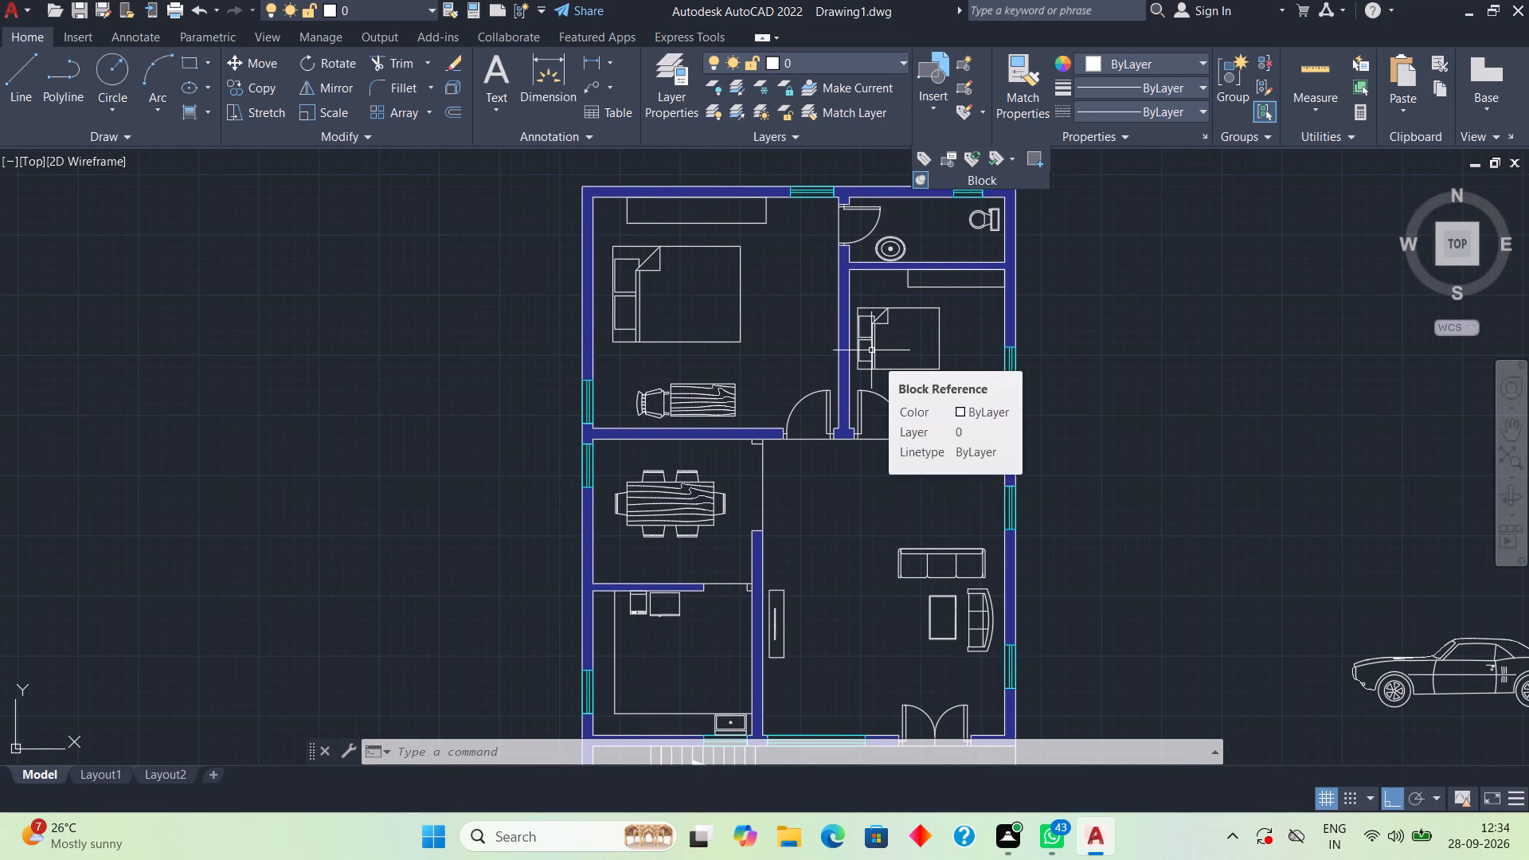
Copy the wooden desk from the large bedroom horizontally into the smaller bedroom, between the door and the outer wall.
{"action": "scroll", "coordinate": [1033, 432], "scroll_direction": "down", "scroll_amount": 1}
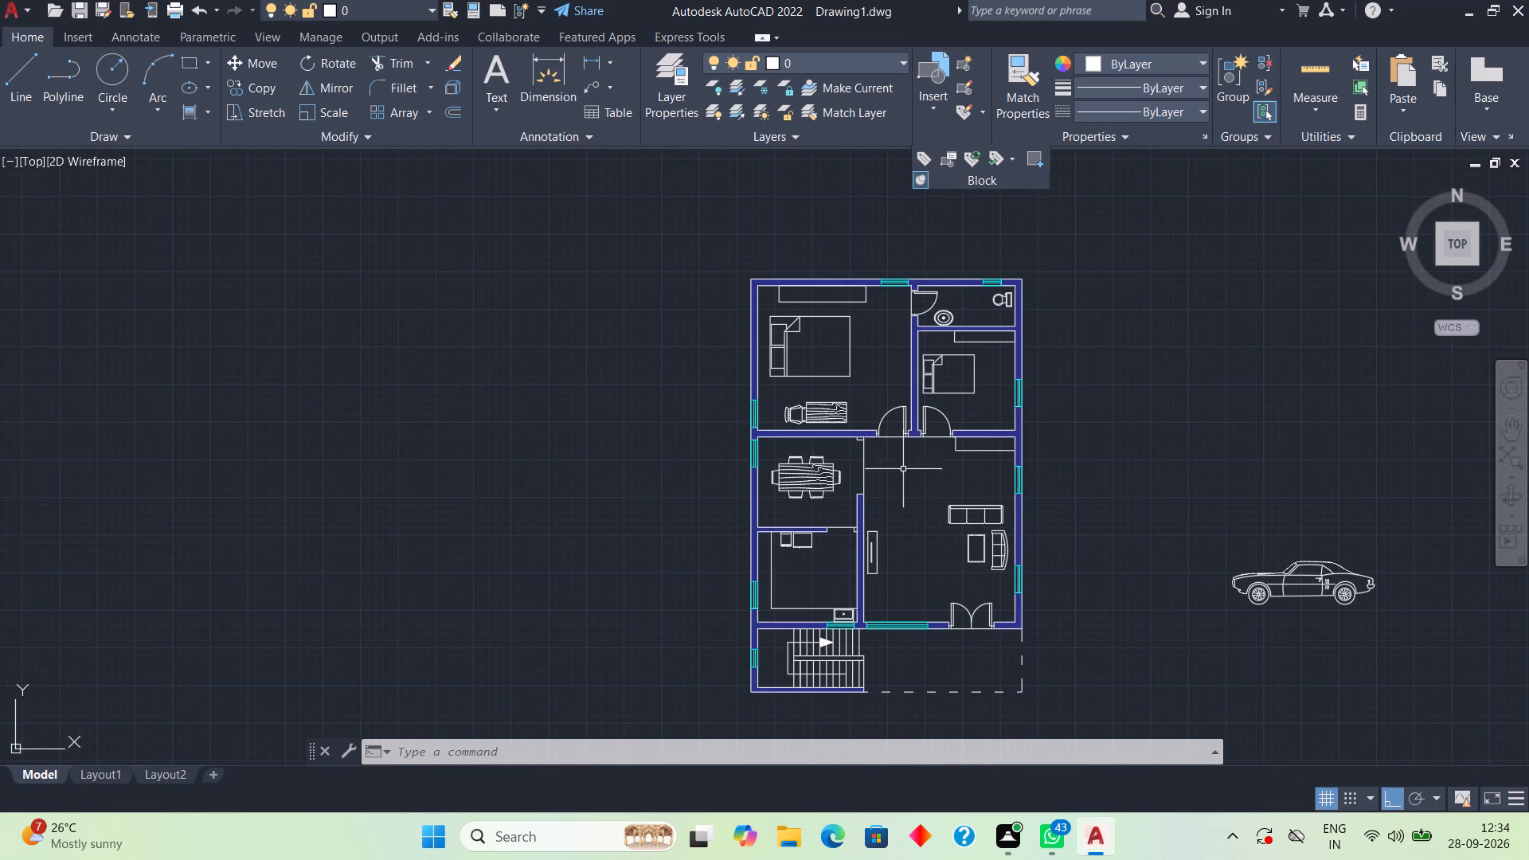
{"action": "left_click", "coordinate": [845, 419]}
{"action": "type", "text": "co"}
{"action": "key", "text": "space"}
{"action": "left_click", "coordinate": [854, 416]}
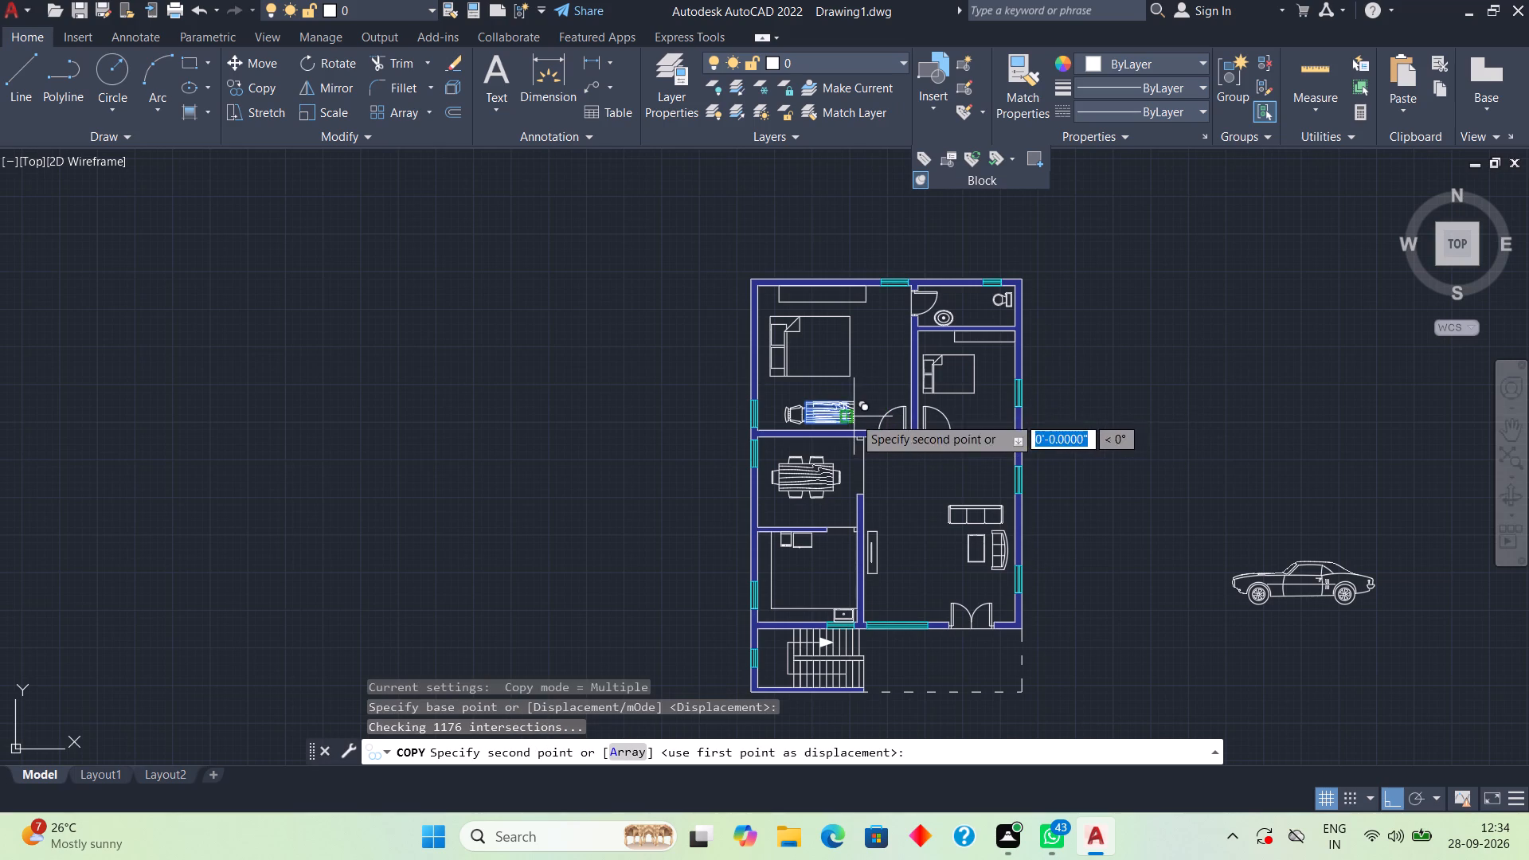
{"action": "left_click", "coordinate": [1003, 382]}
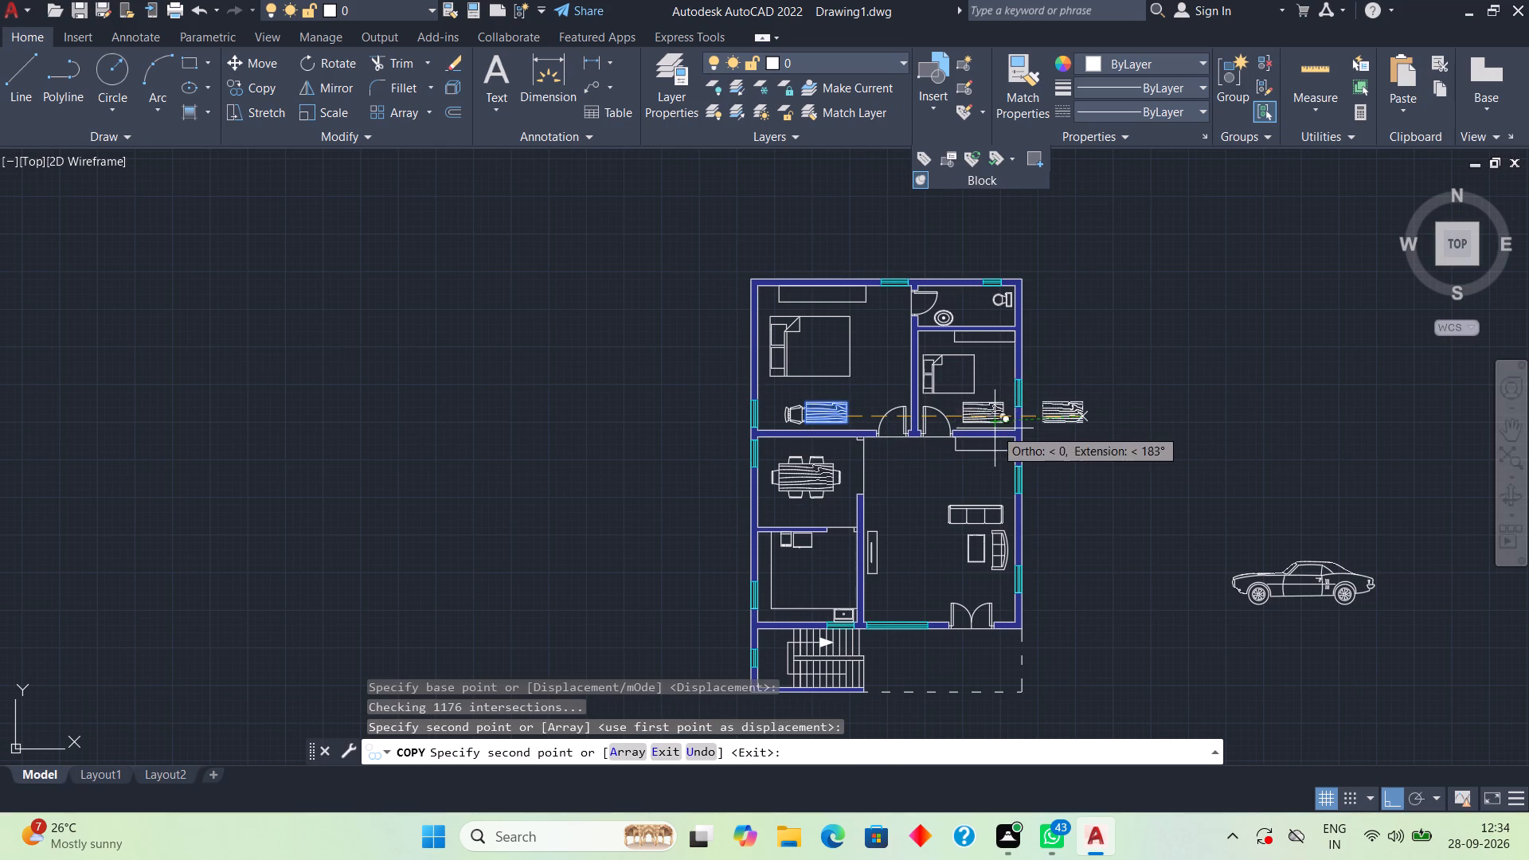
{"action": "key", "text": "space"}
Scale the copied desk down to roughly 60% about its lower corner nearest the outer wall.
{"action": "scroll", "coordinate": [995, 436], "scroll_direction": "up", "scroll_amount": 2}
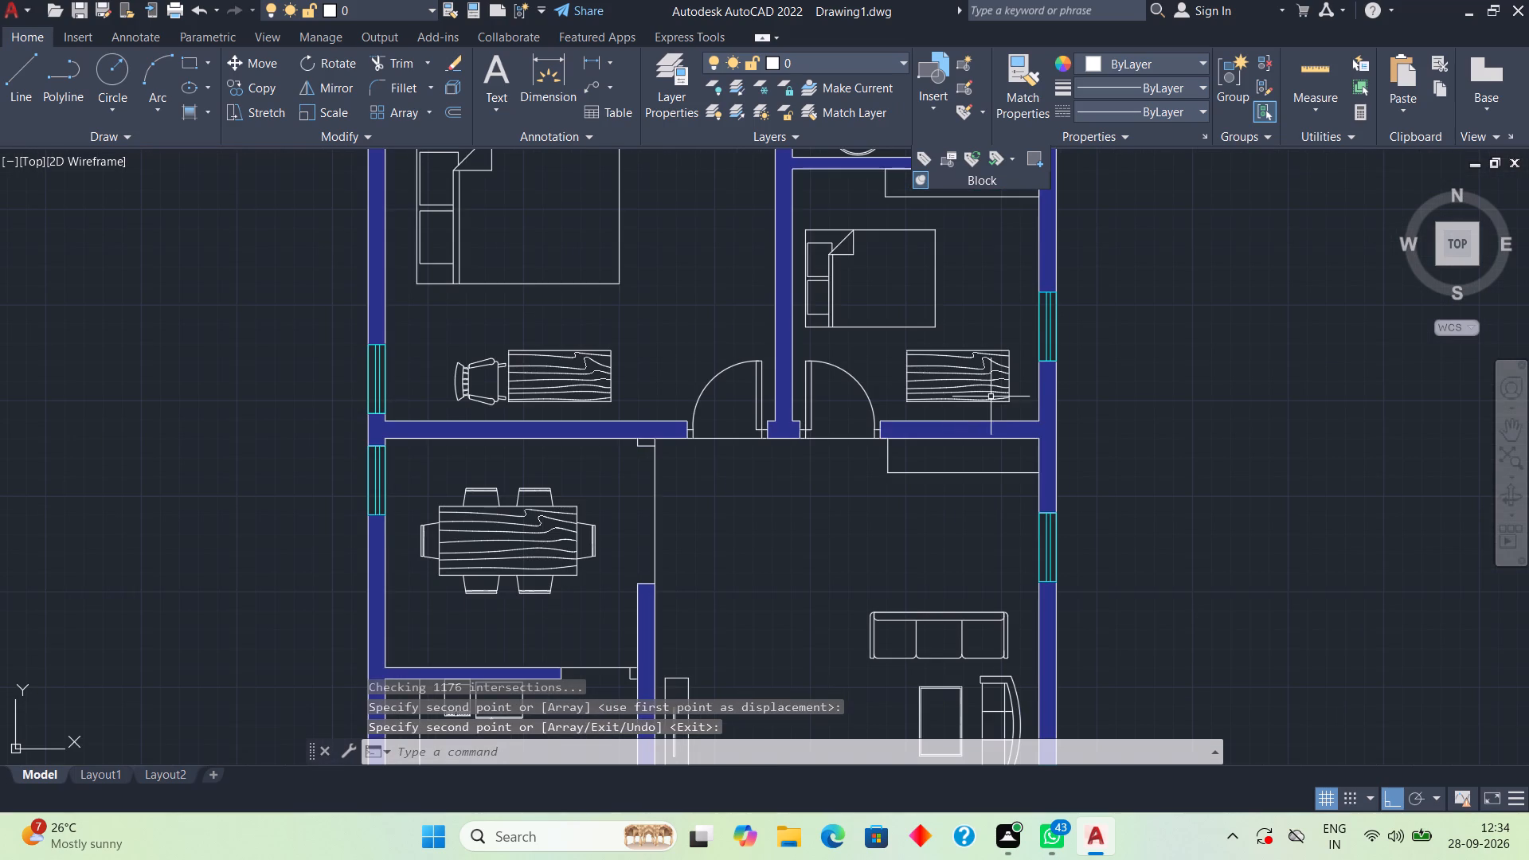
{"action": "left_click", "coordinate": [1005, 403]}
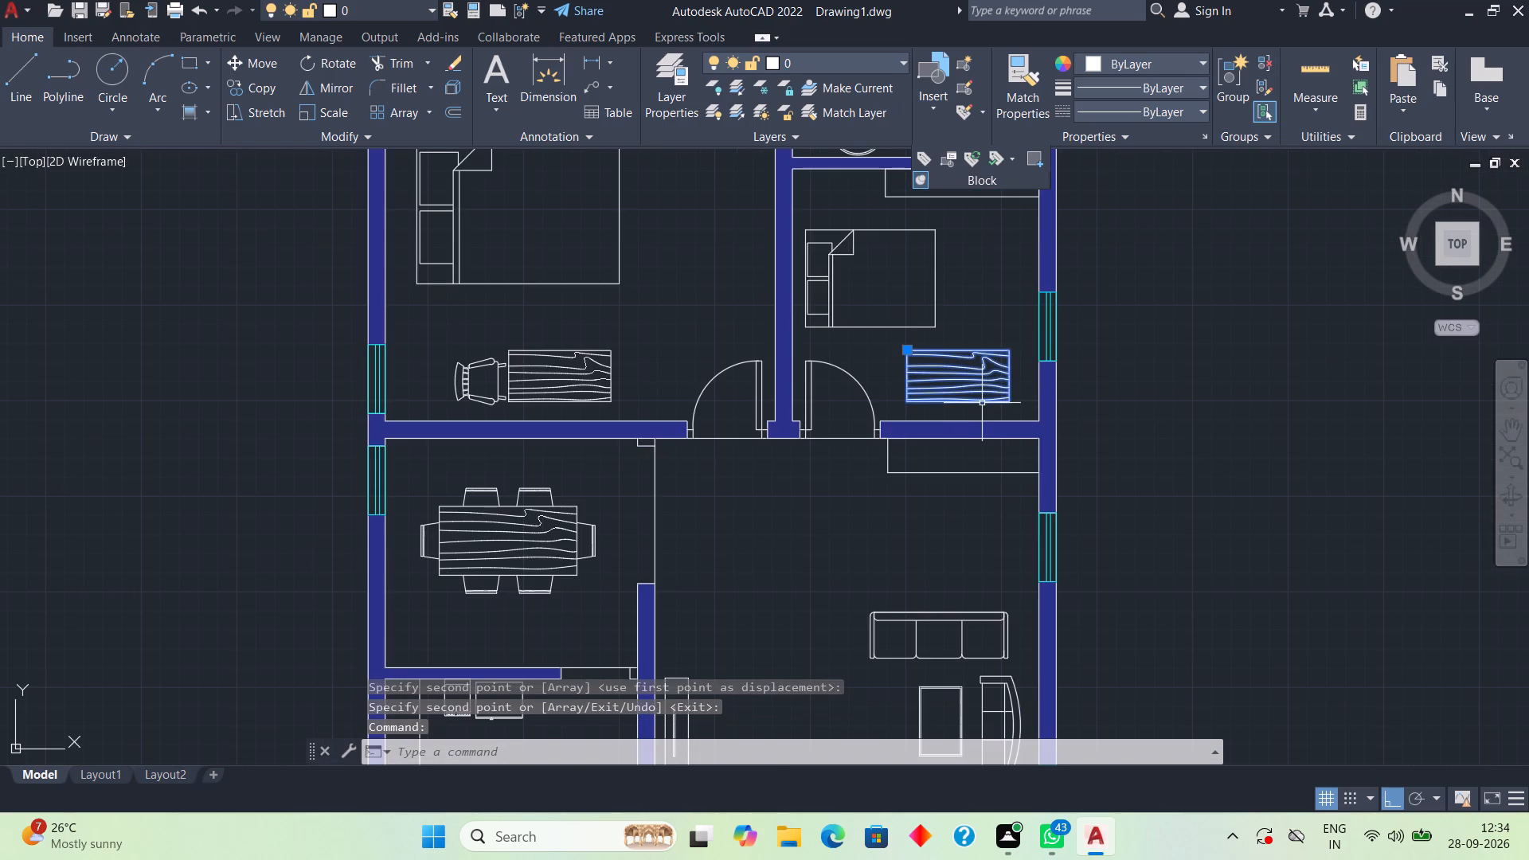
{"action": "type", "text": "sc"}
{"action": "key", "text": "space"}
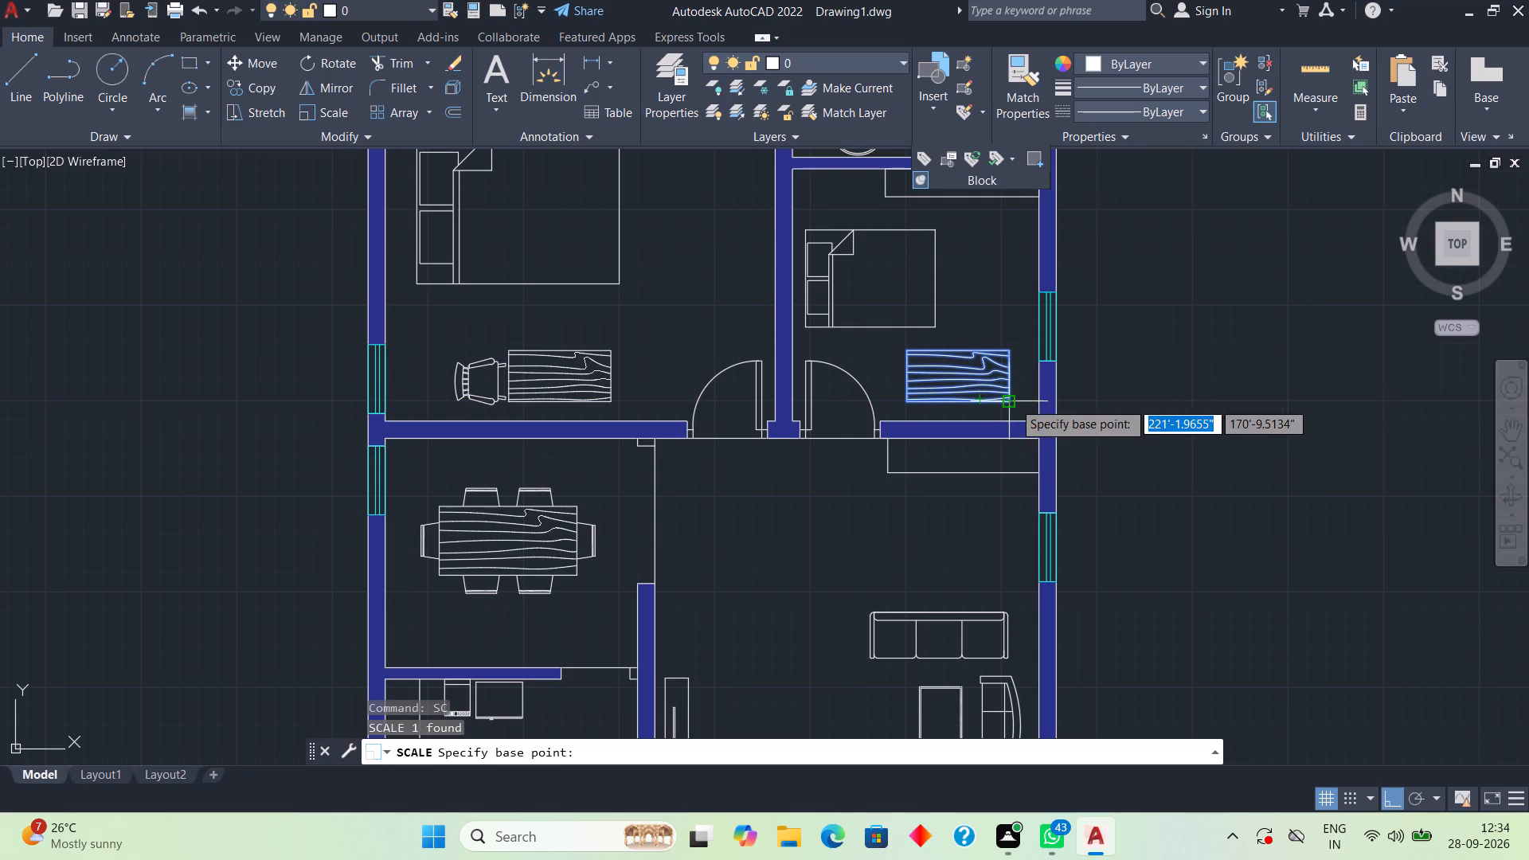
{"action": "left_click", "coordinate": [1012, 401]}
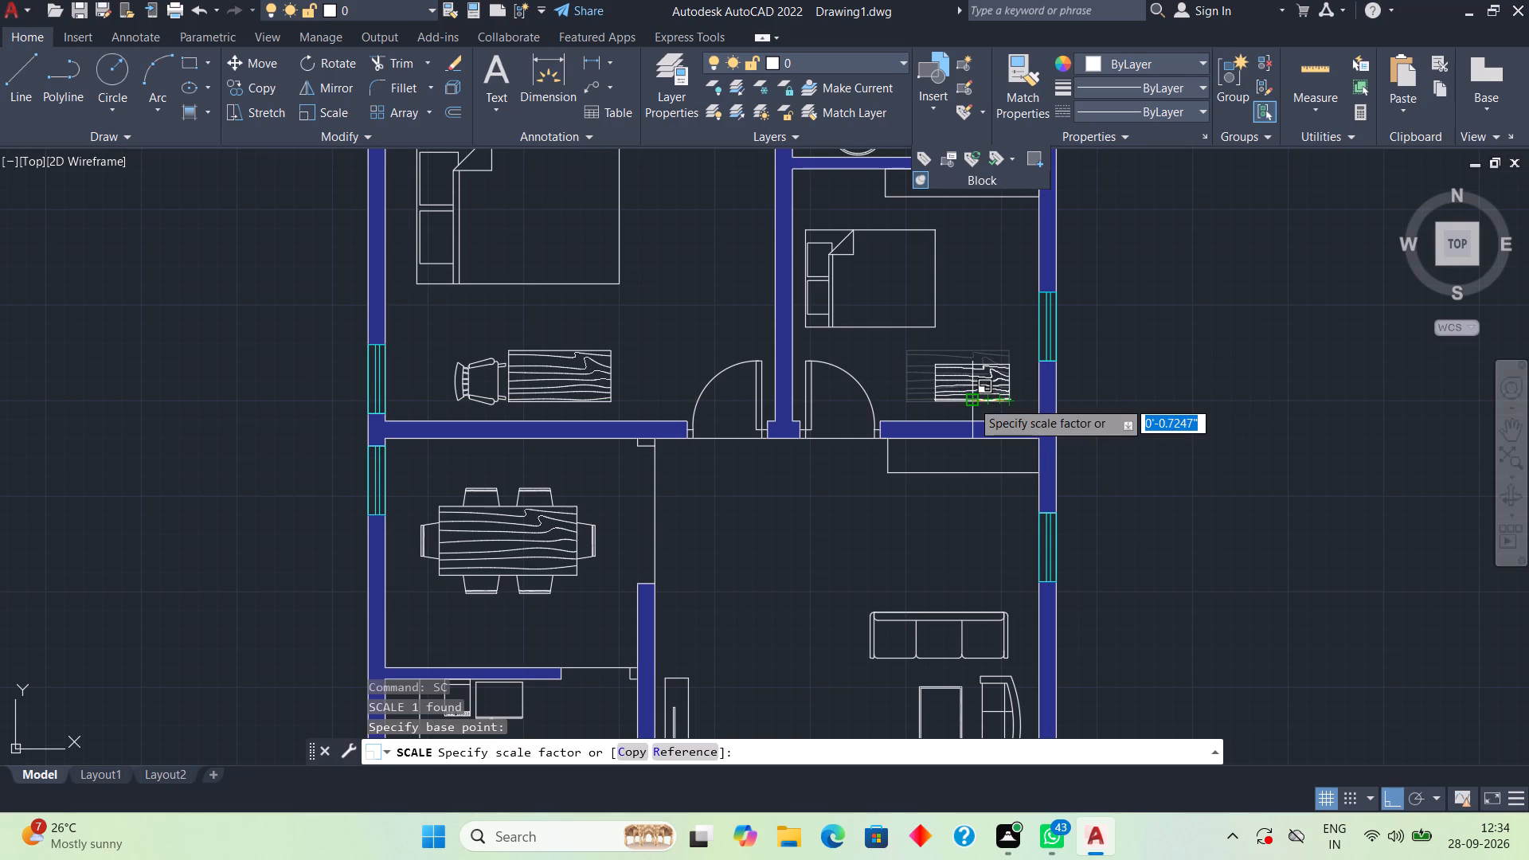
{"action": "left_click", "coordinate": [983, 401]}
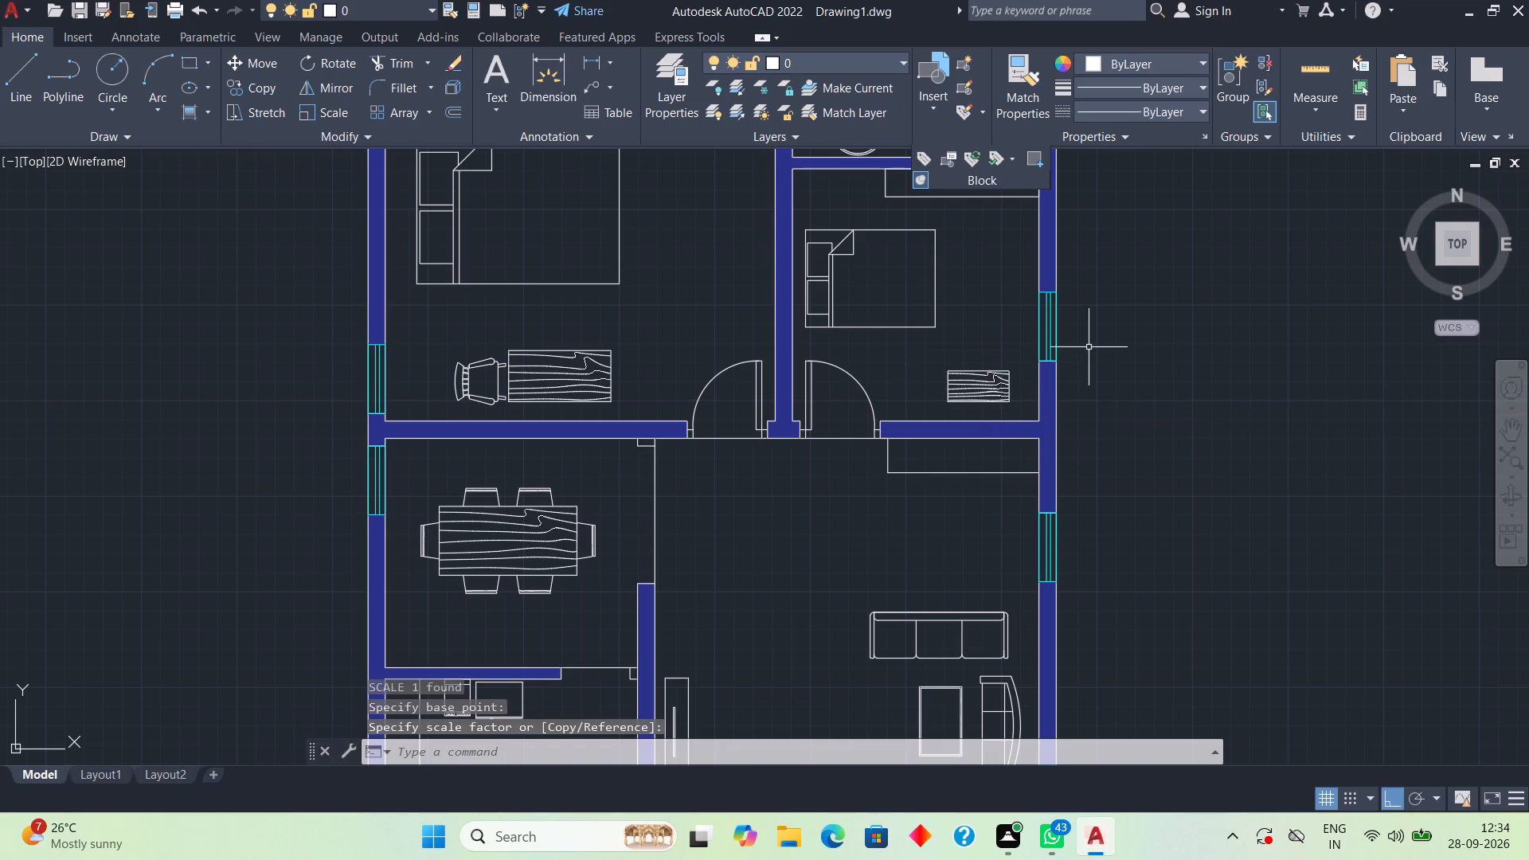
Switch the sports car block beside the plan to the Truck (Top) view.
{"action": "middle_click_drag", "start_coordinate": [1091, 334], "coordinate": [1082, 435]}
{"action": "scroll", "coordinate": [1082, 435], "scroll_direction": "down", "scroll_amount": 1}
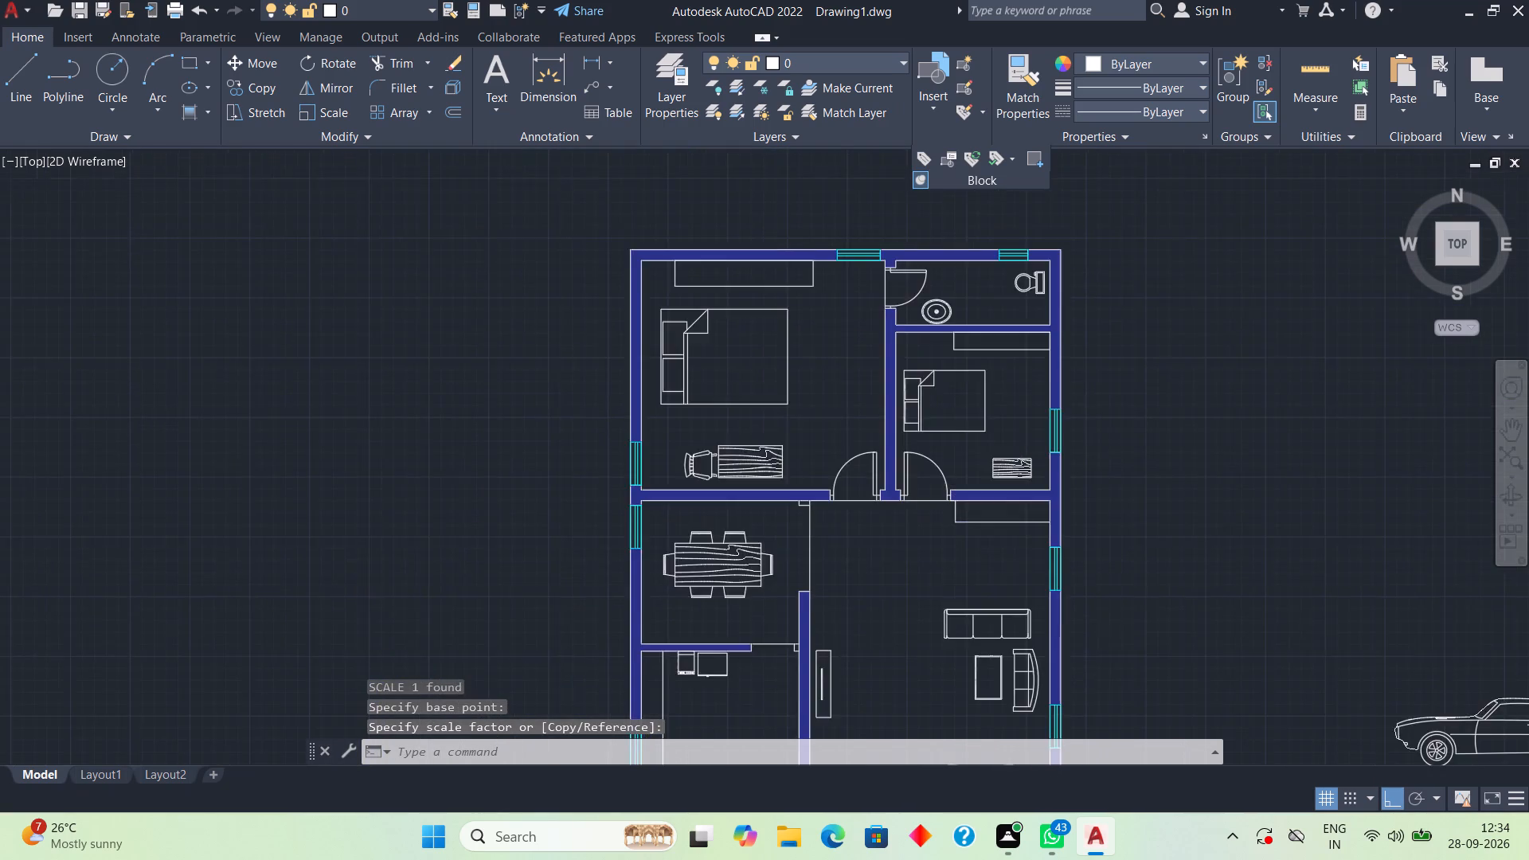
{"action": "scroll", "coordinate": [1082, 435], "scroll_direction": "down", "scroll_amount": 1}
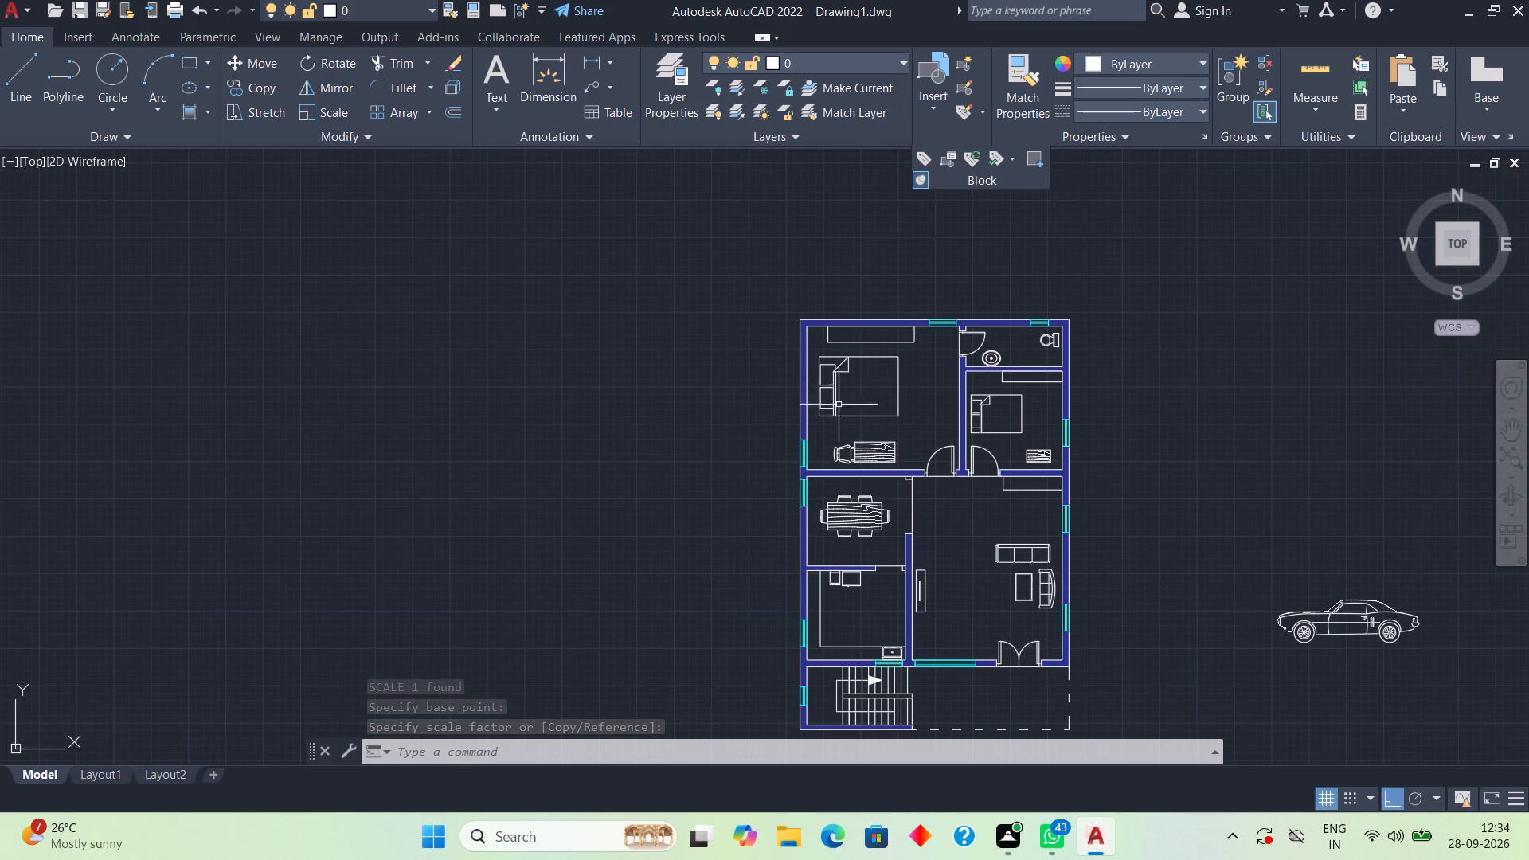
{"action": "middle_click_drag", "start_coordinate": [905, 440], "coordinate": [894, 369]}
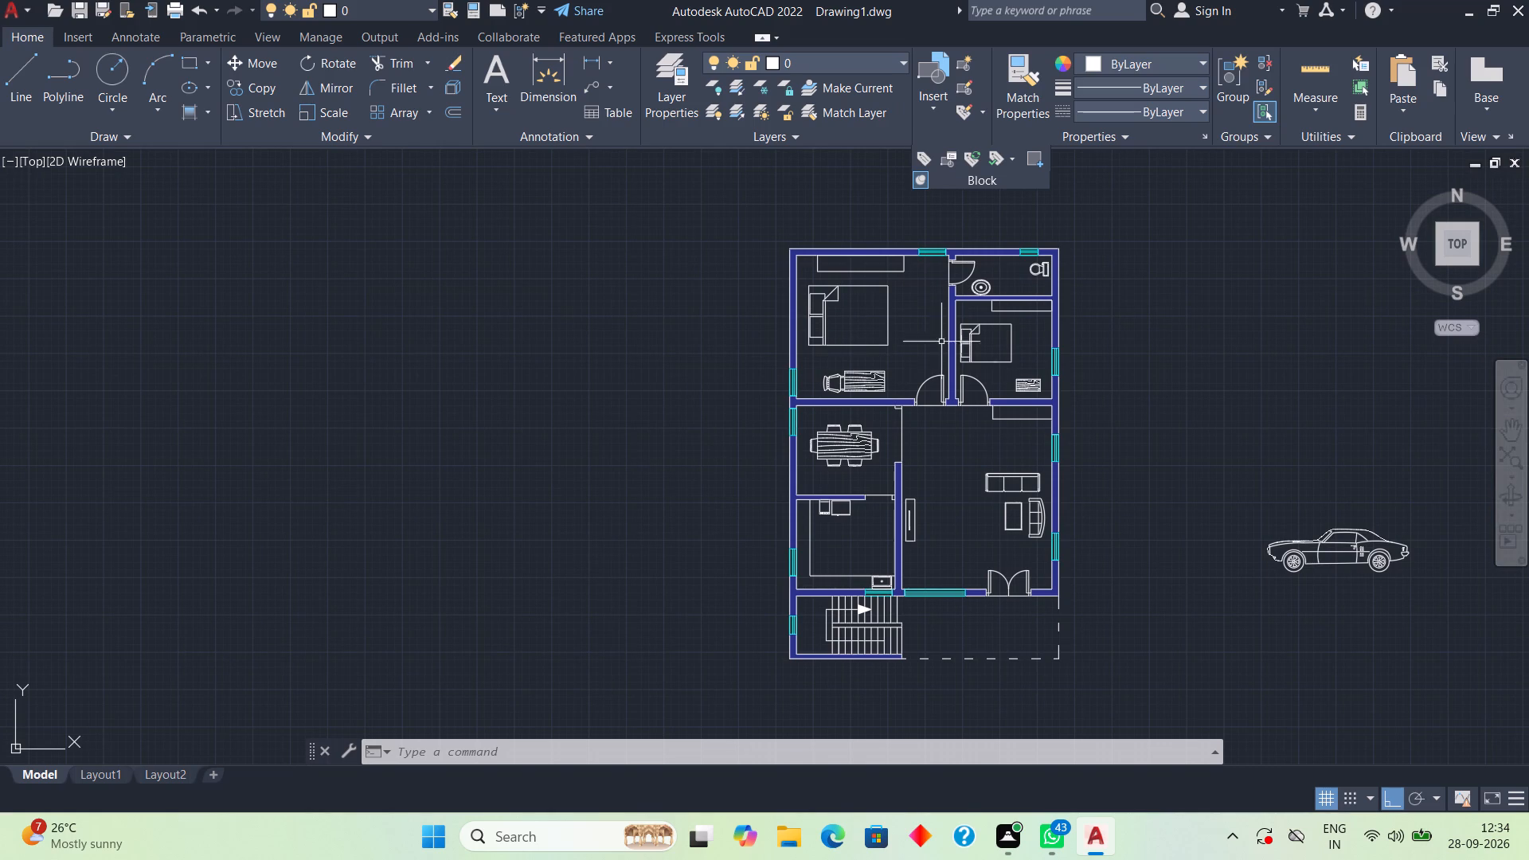
{"action": "left_click", "coordinate": [1352, 541]}
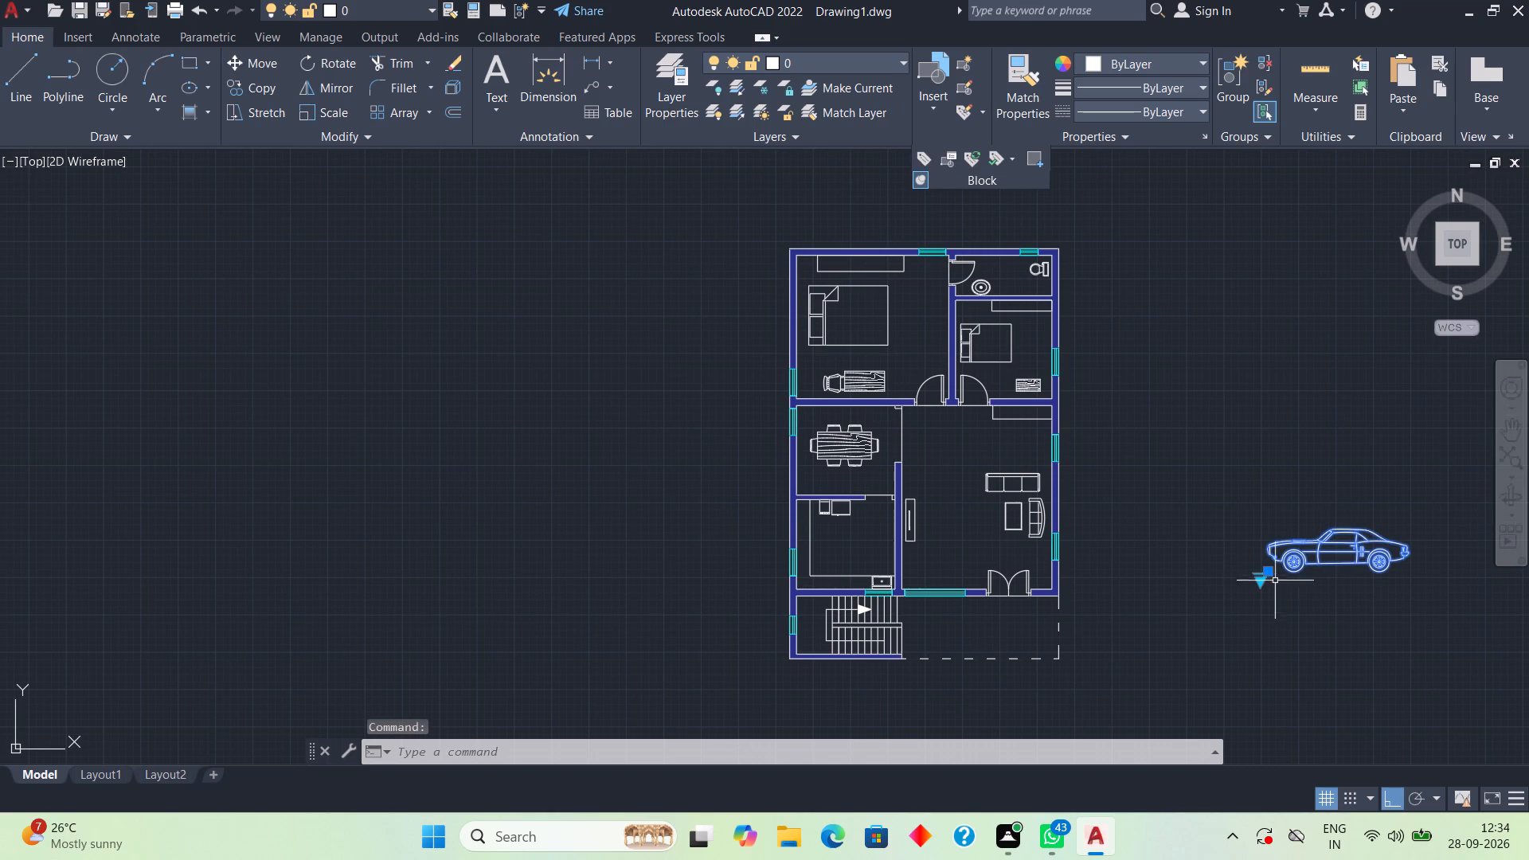
{"action": "left_click", "coordinate": [1261, 584]}
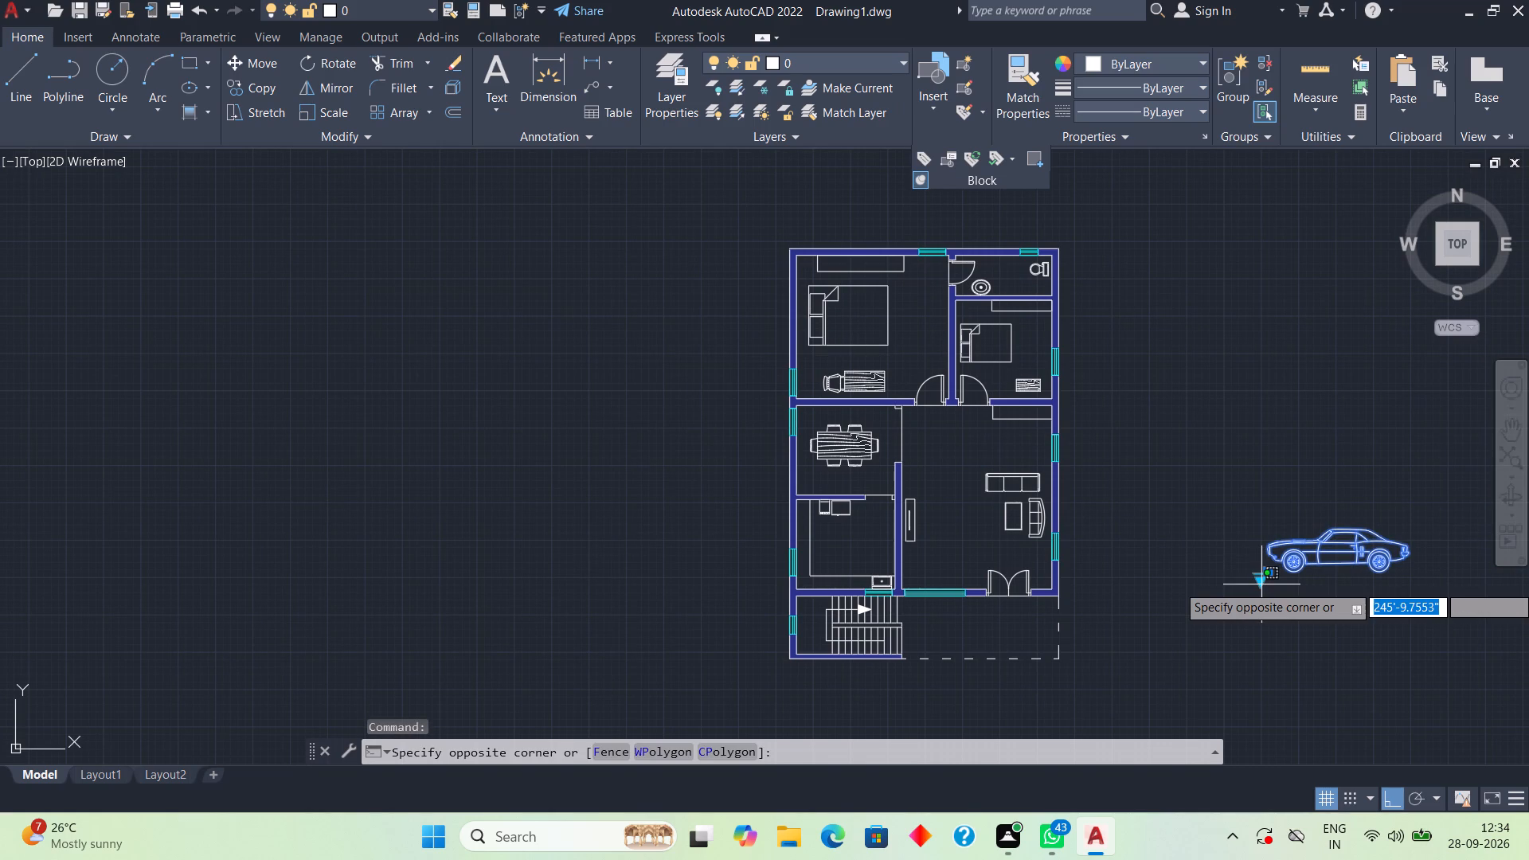
{"action": "left_click", "coordinate": [1261, 584]}
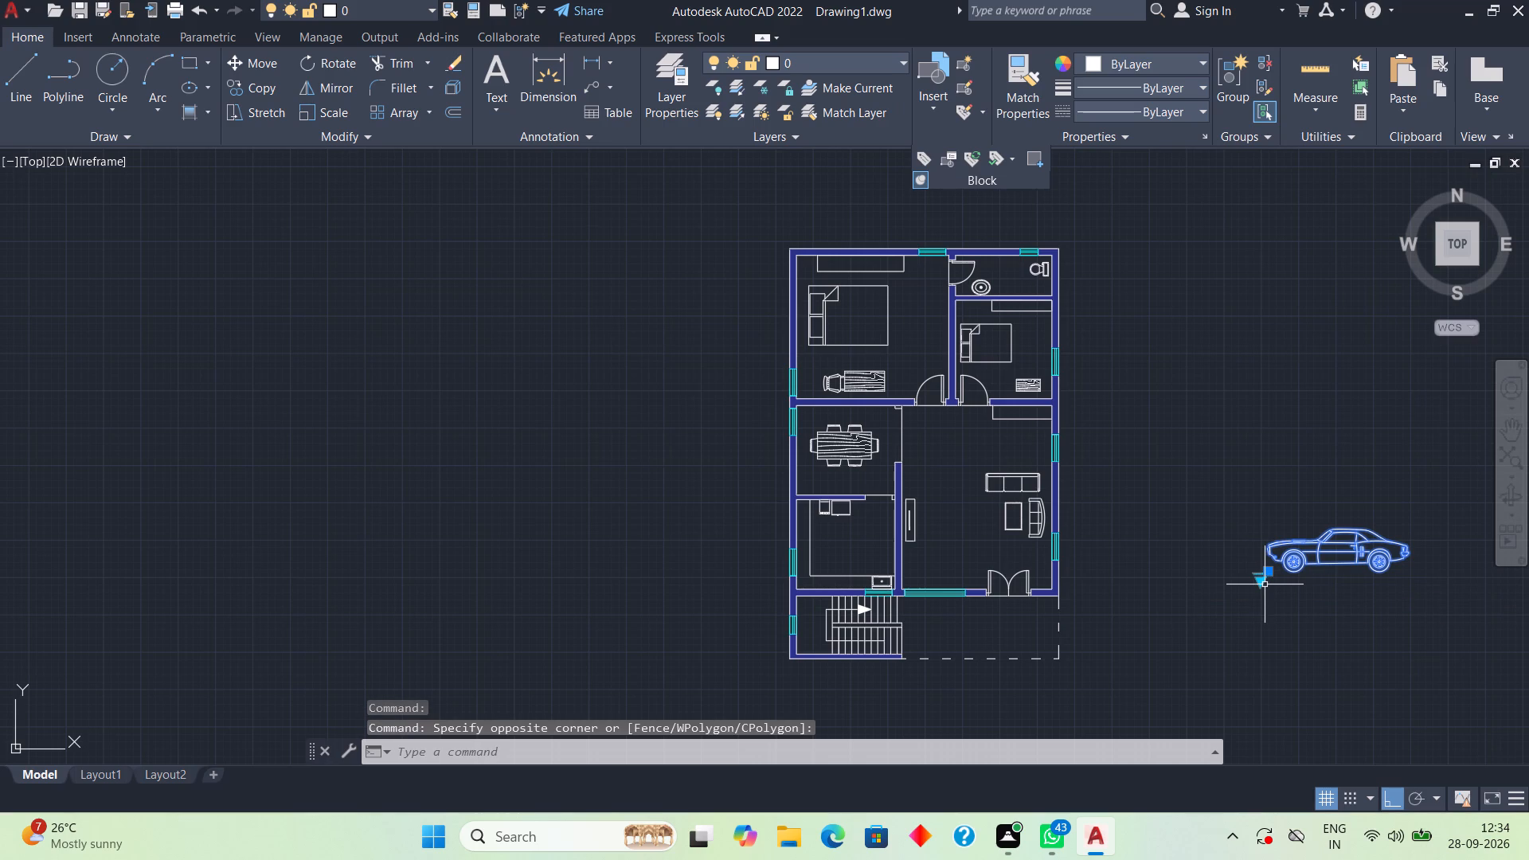
{"action": "left_click", "coordinate": [1259, 584]}
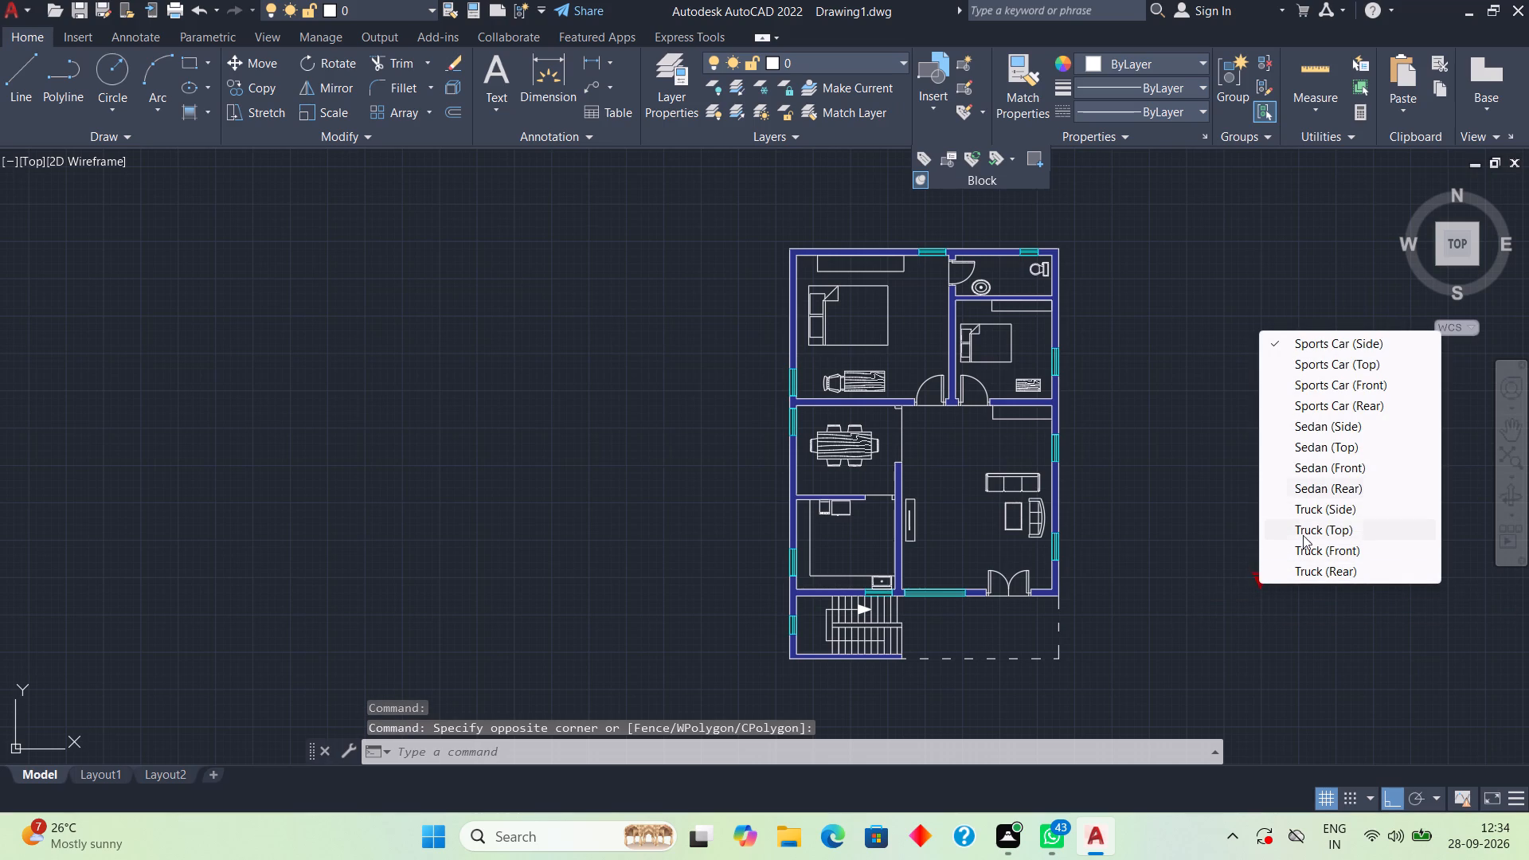
{"action": "left_click", "coordinate": [1311, 530]}
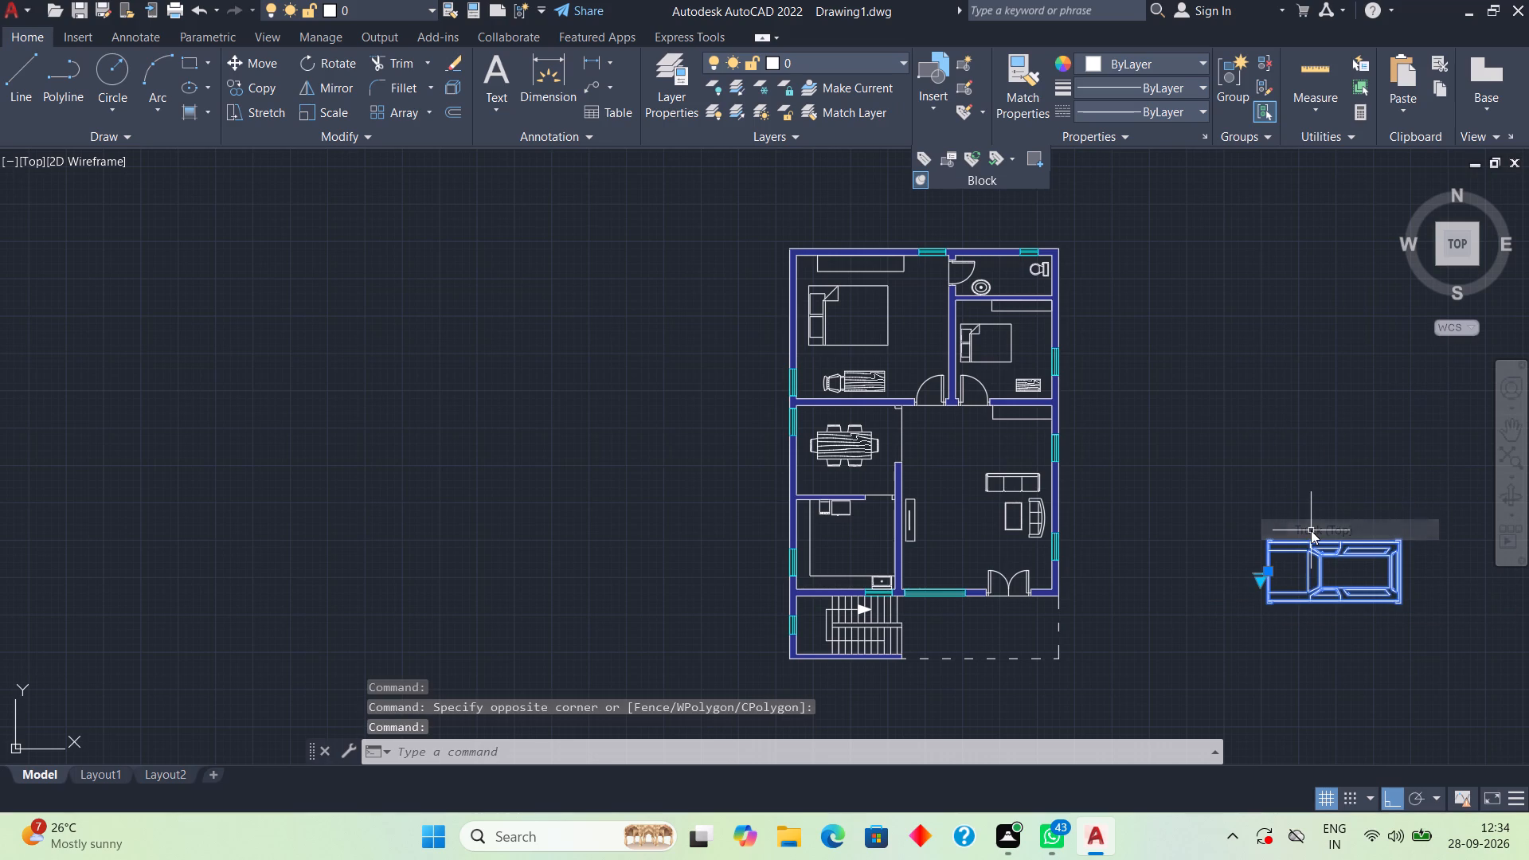
{"action": "left_click", "coordinate": [1249, 525]}
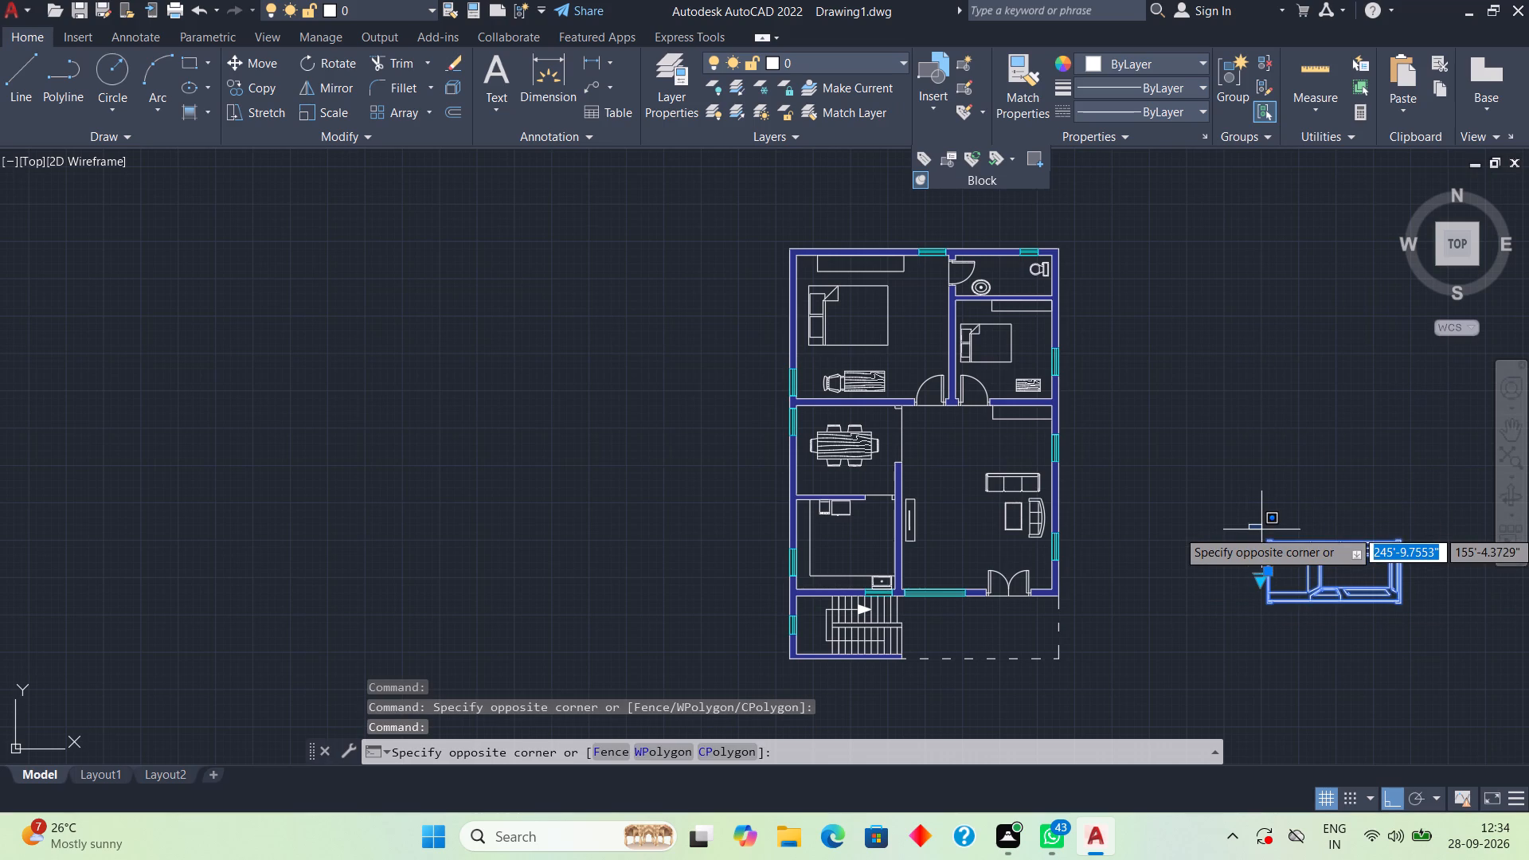
{"action": "key", "text": "space"}
{"action": "key", "text": "space"}
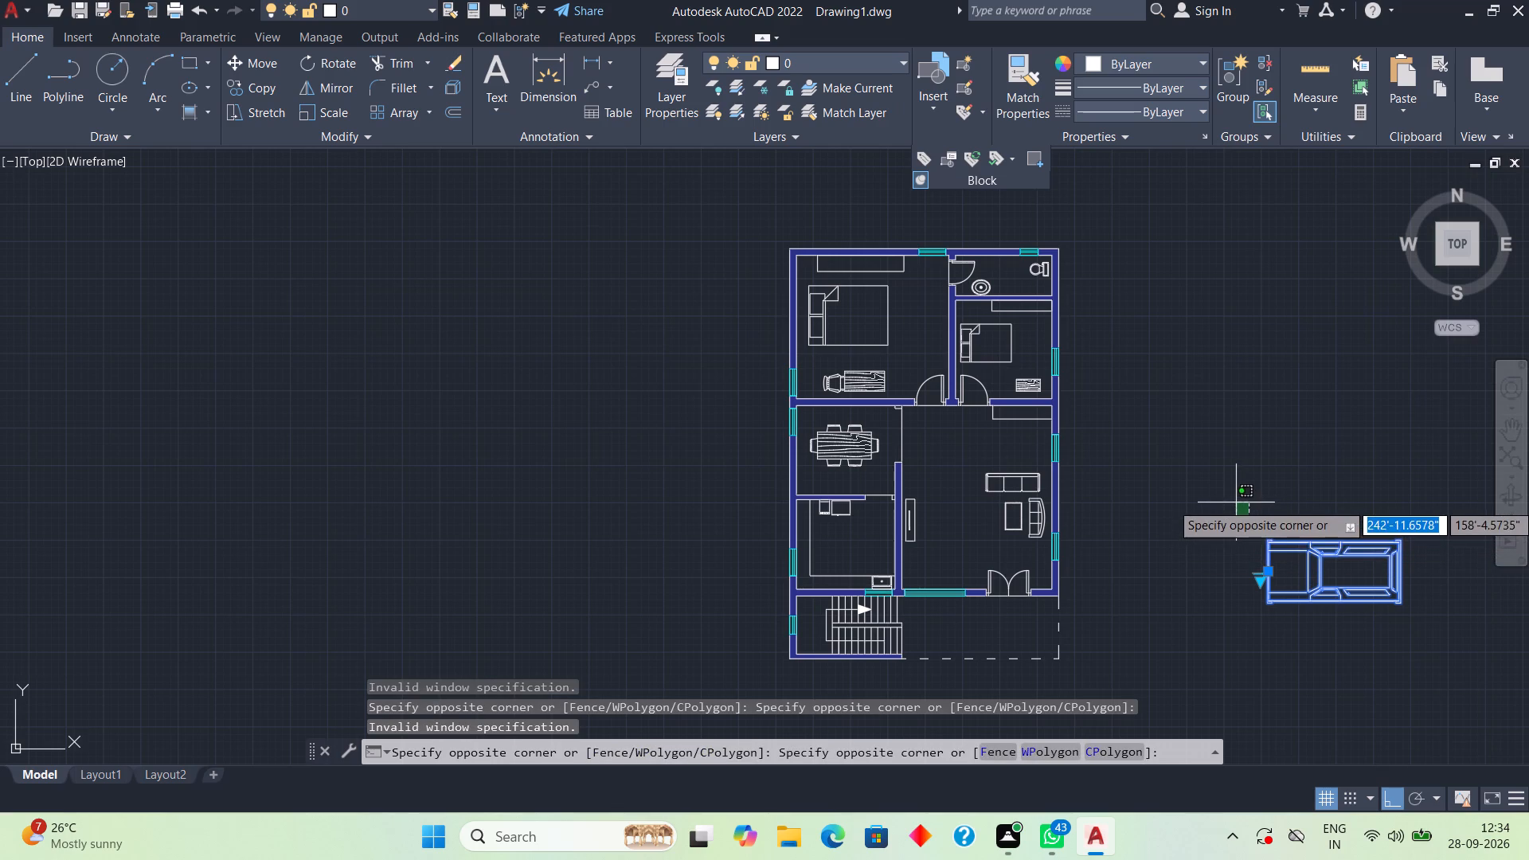
{"action": "key", "text": "Escape"}
{"action": "key", "text": "Escape"}
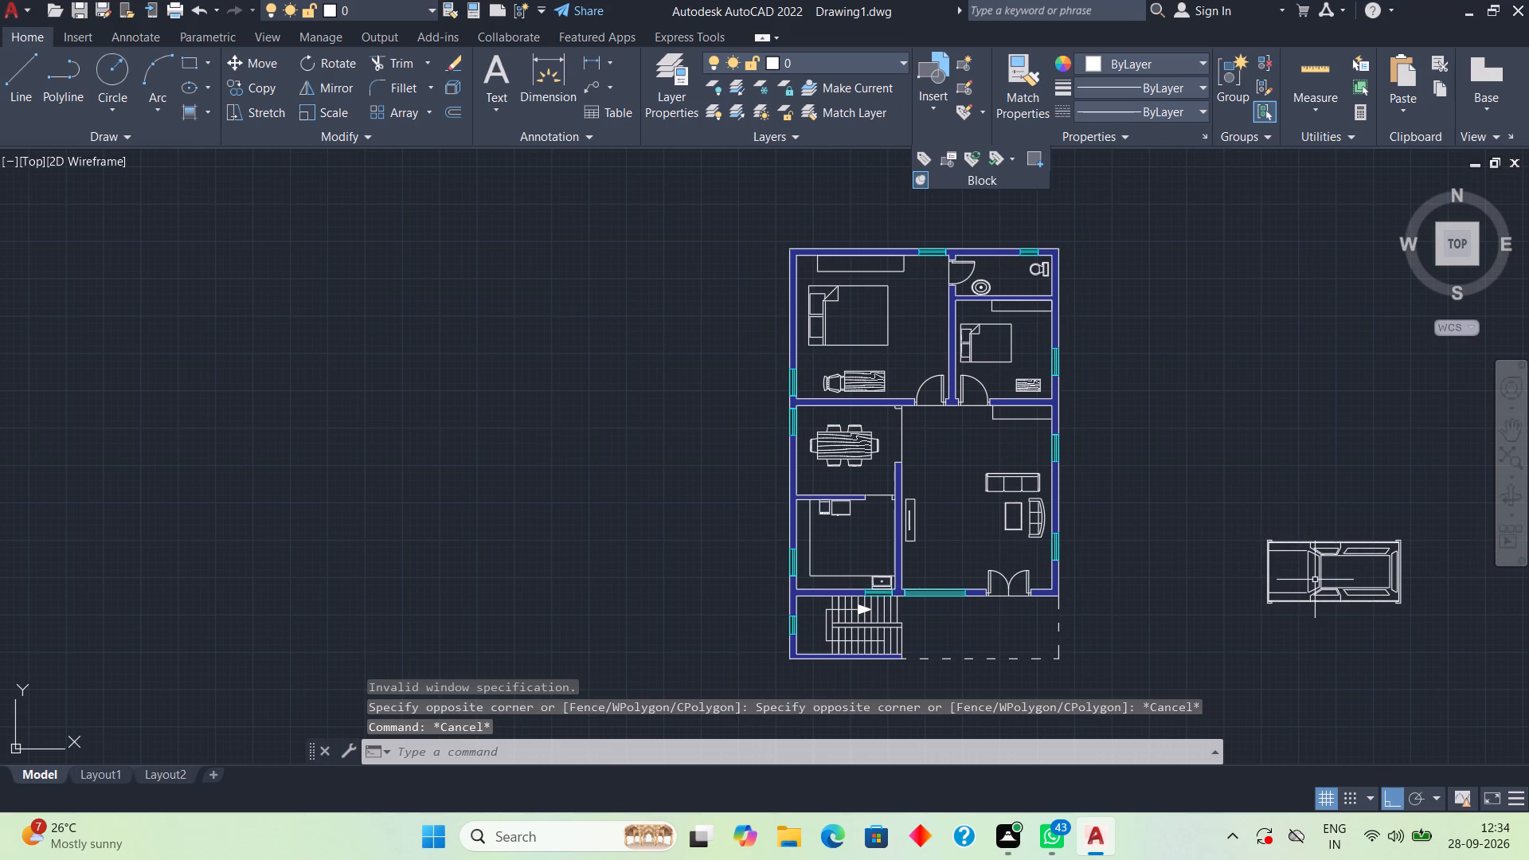
Move the truck block into the dashed parking area beside the staircase, in front of the main double door.
{"action": "left_click", "coordinate": [1315, 580]}
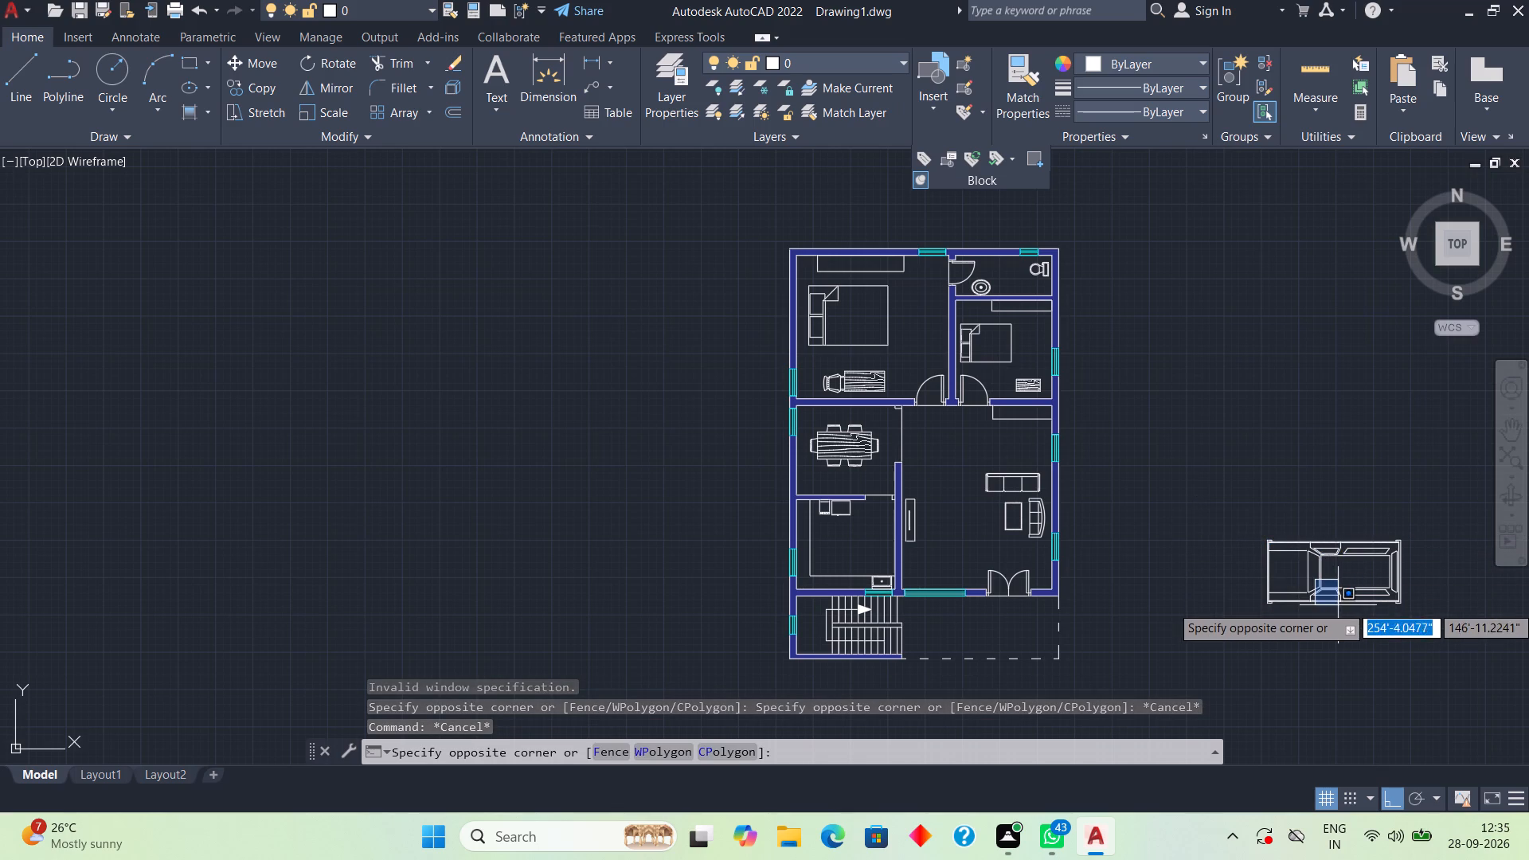
{"action": "left_click", "coordinate": [1339, 606]}
{"action": "left_click", "coordinate": [1346, 588]}
{"action": "left_click_drag", "start_coordinate": [1346, 588], "coordinate": [1008, 648]}
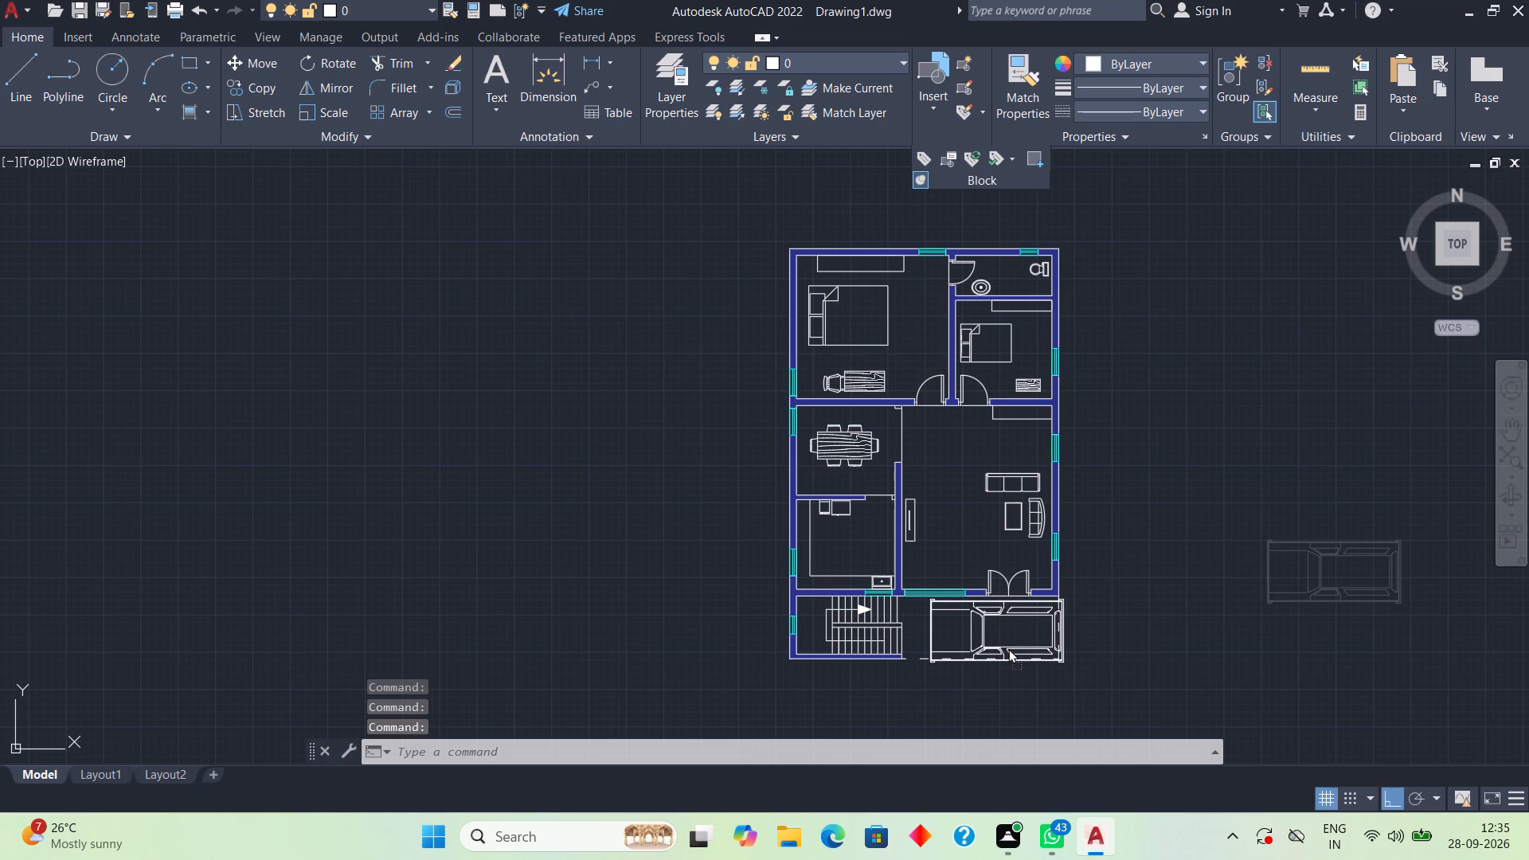
{"action": "left_click_drag", "start_coordinate": [1008, 648], "coordinate": [999, 648]}
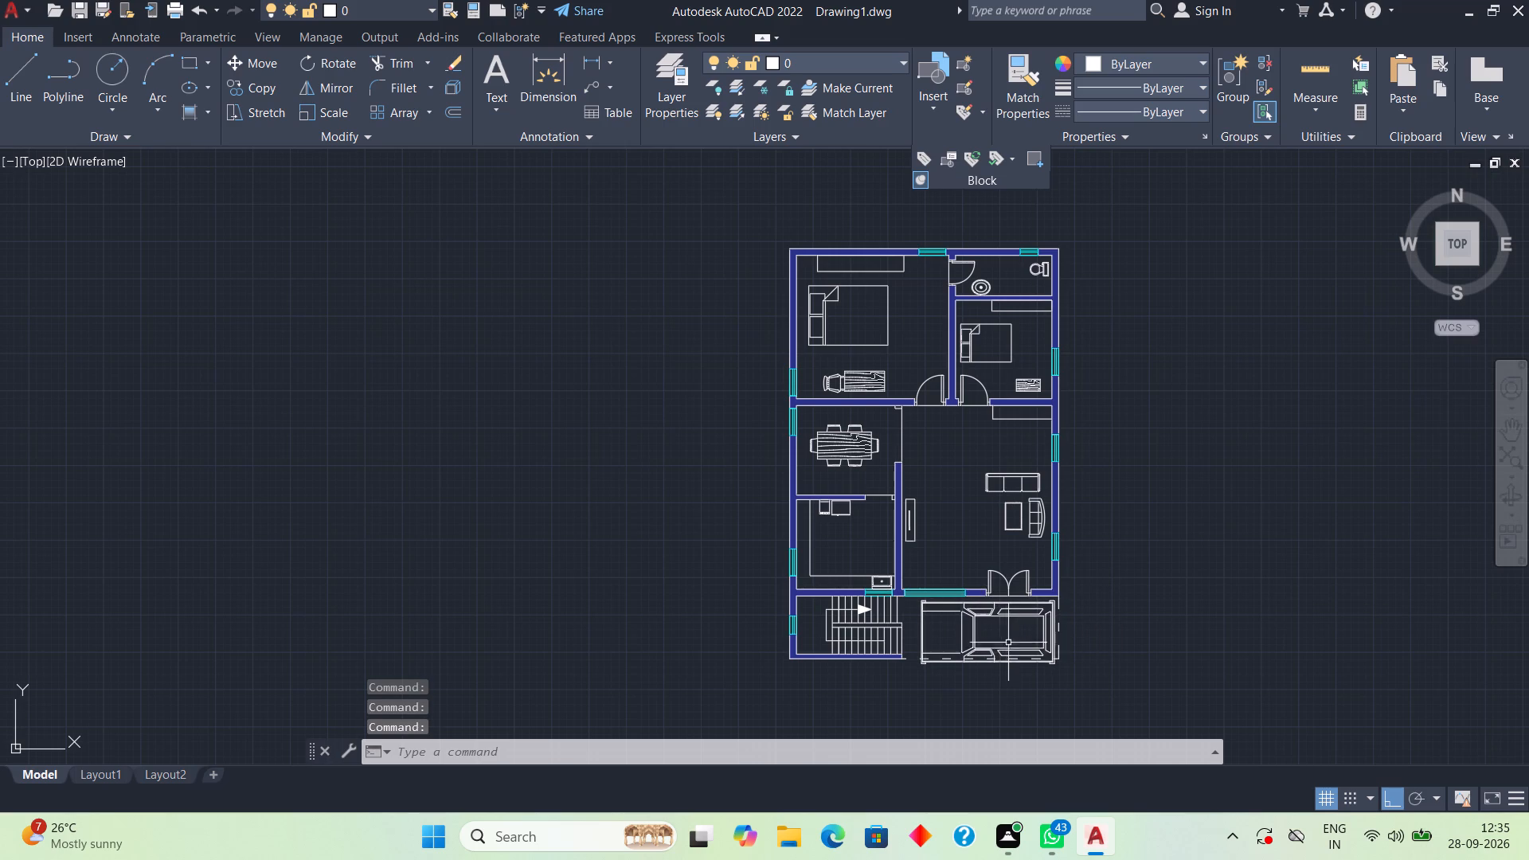
{"action": "scroll", "coordinate": [1012, 639], "scroll_direction": "up", "scroll_amount": 4}
{"action": "scroll", "coordinate": [1013, 627], "scroll_direction": "down", "scroll_amount": 1}
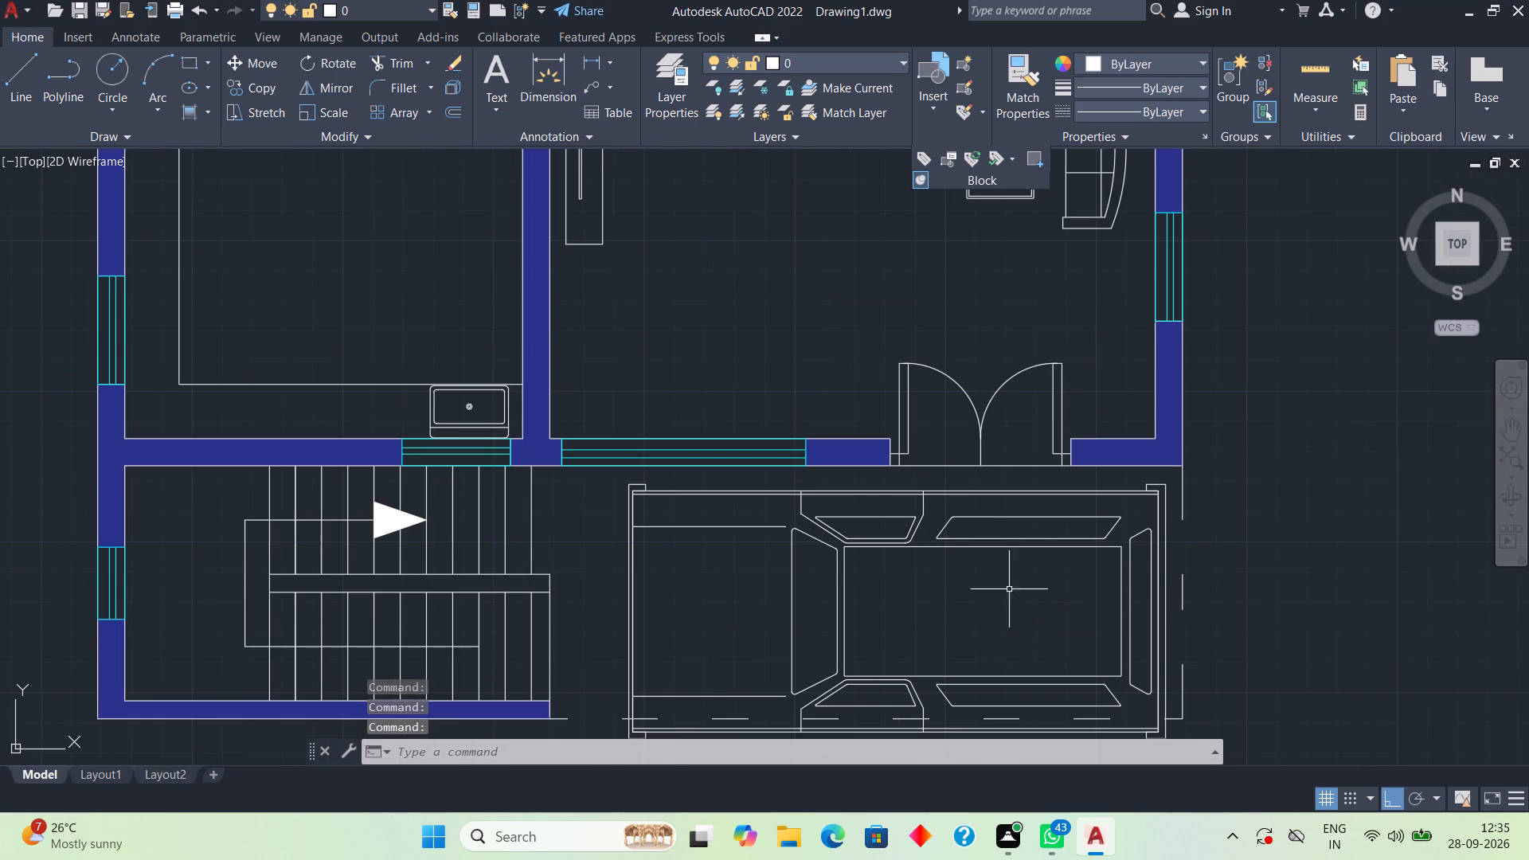
Scale the truck block down to about two thirds, based at the middle of its end farthest from the staircase.
{"action": "scroll", "coordinate": [956, 542], "scroll_direction": "down", "scroll_amount": 1}
{"action": "left_click", "coordinate": [894, 638]}
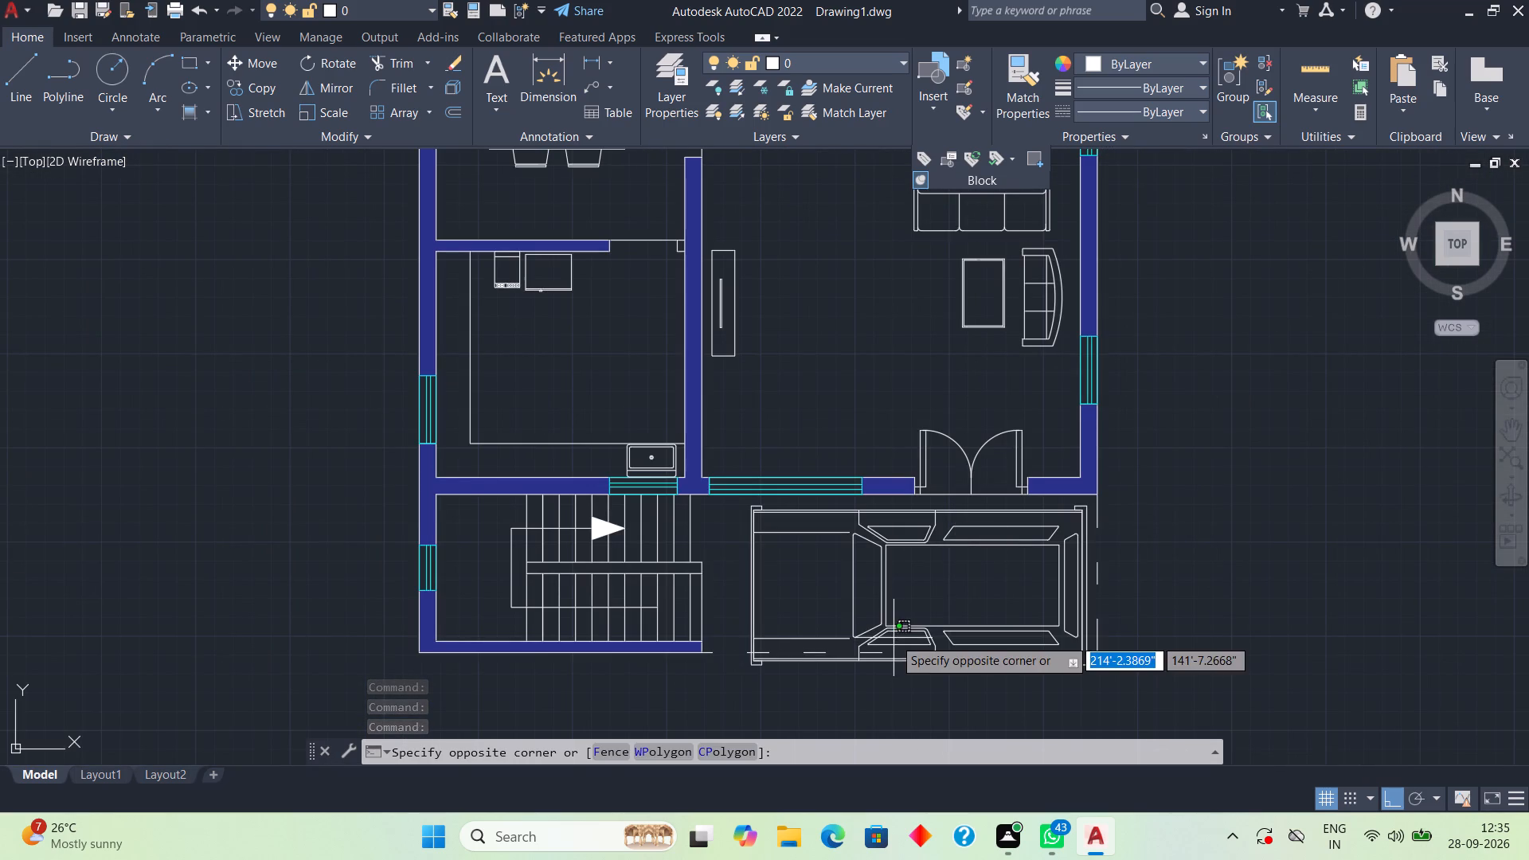
{"action": "left_click", "coordinate": [866, 621]}
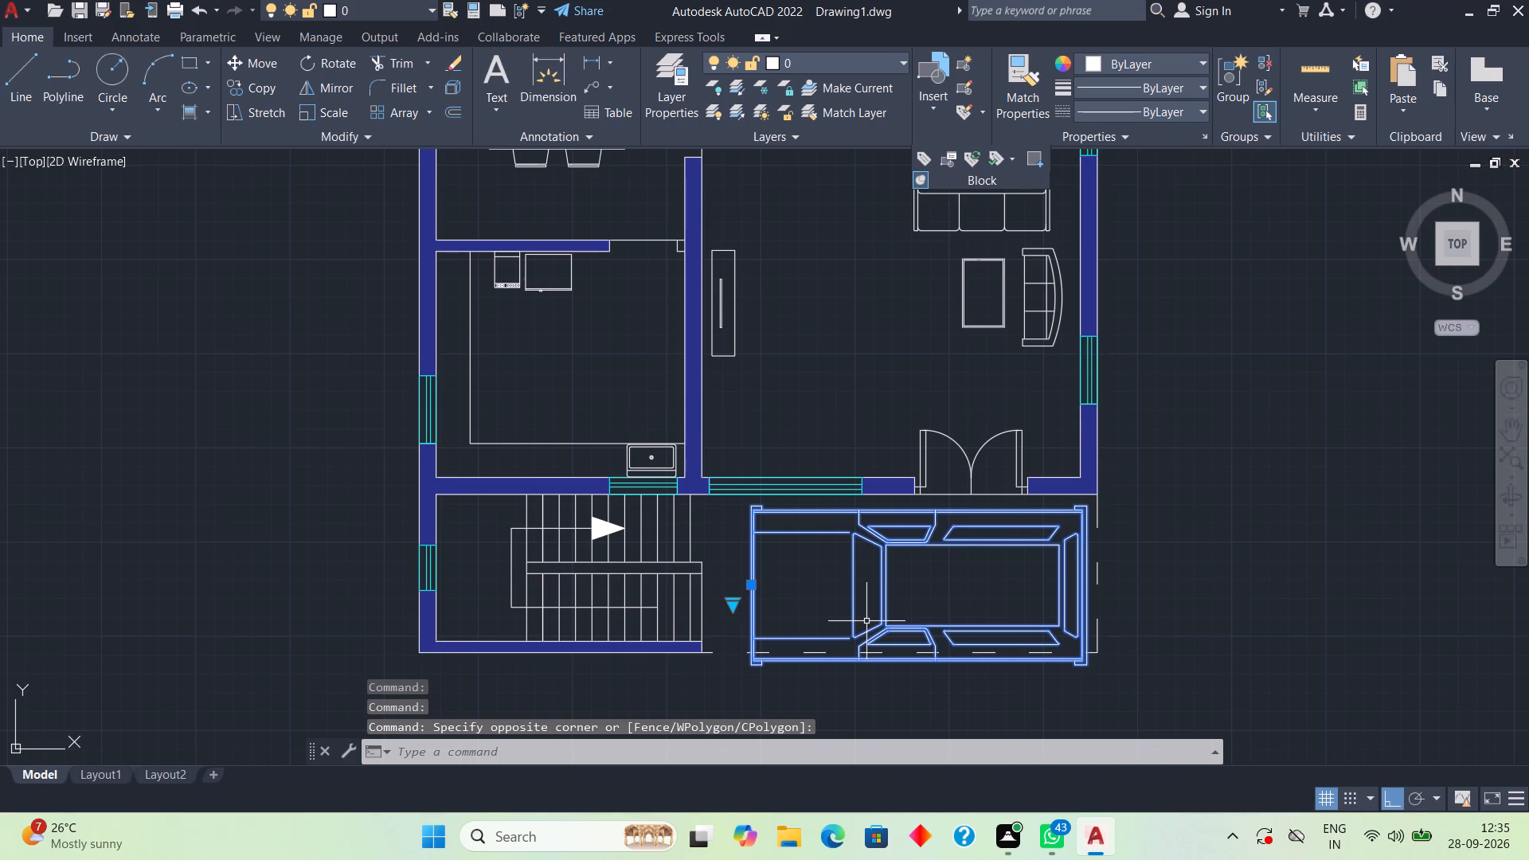
{"action": "type", "text": "sc"}
{"action": "key", "text": "space"}
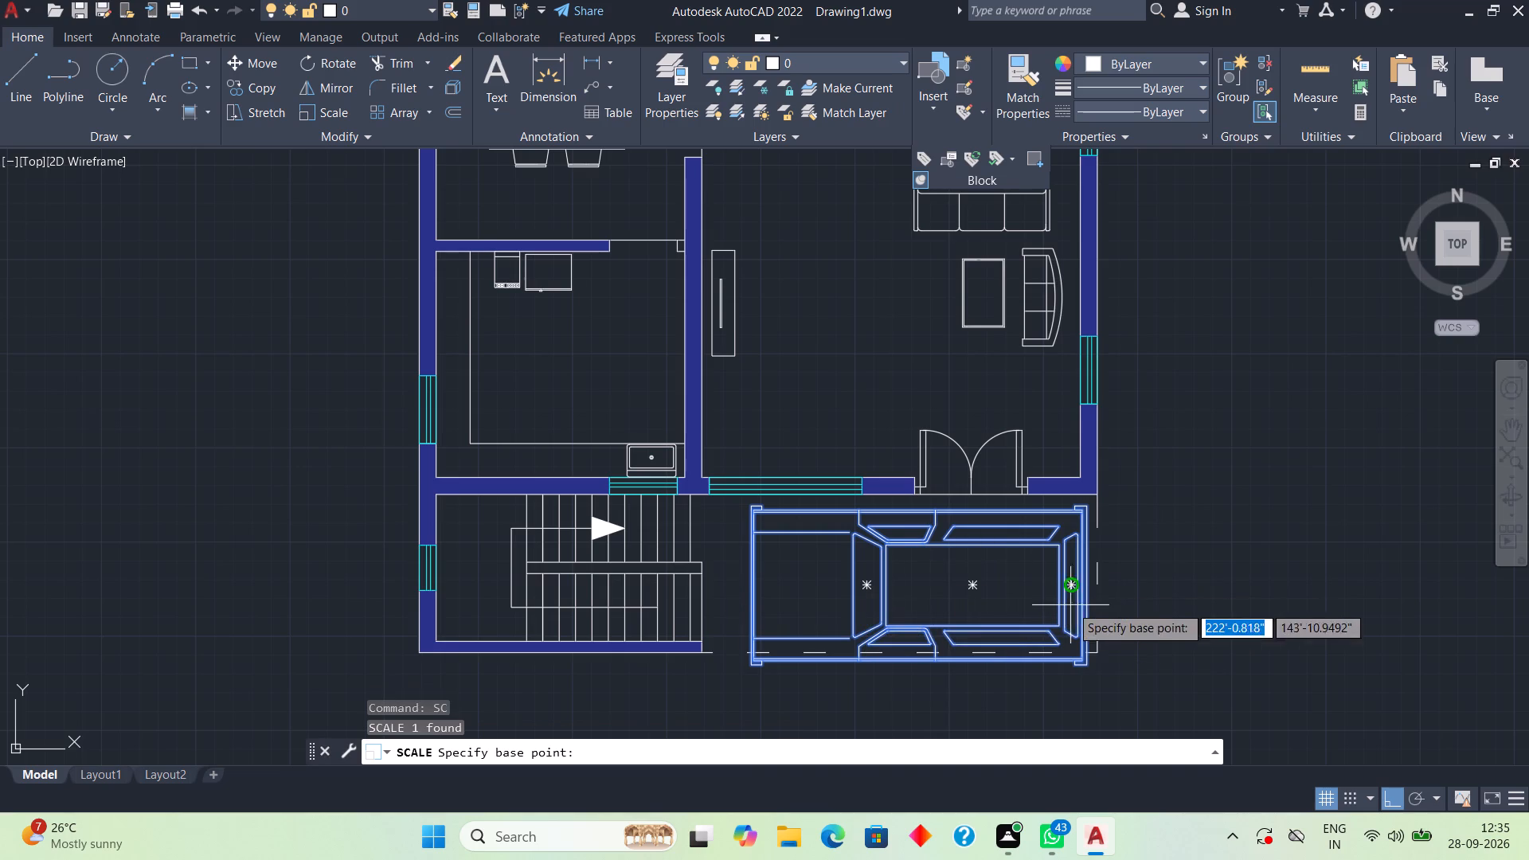
{"action": "left_click", "coordinate": [1070, 589]}
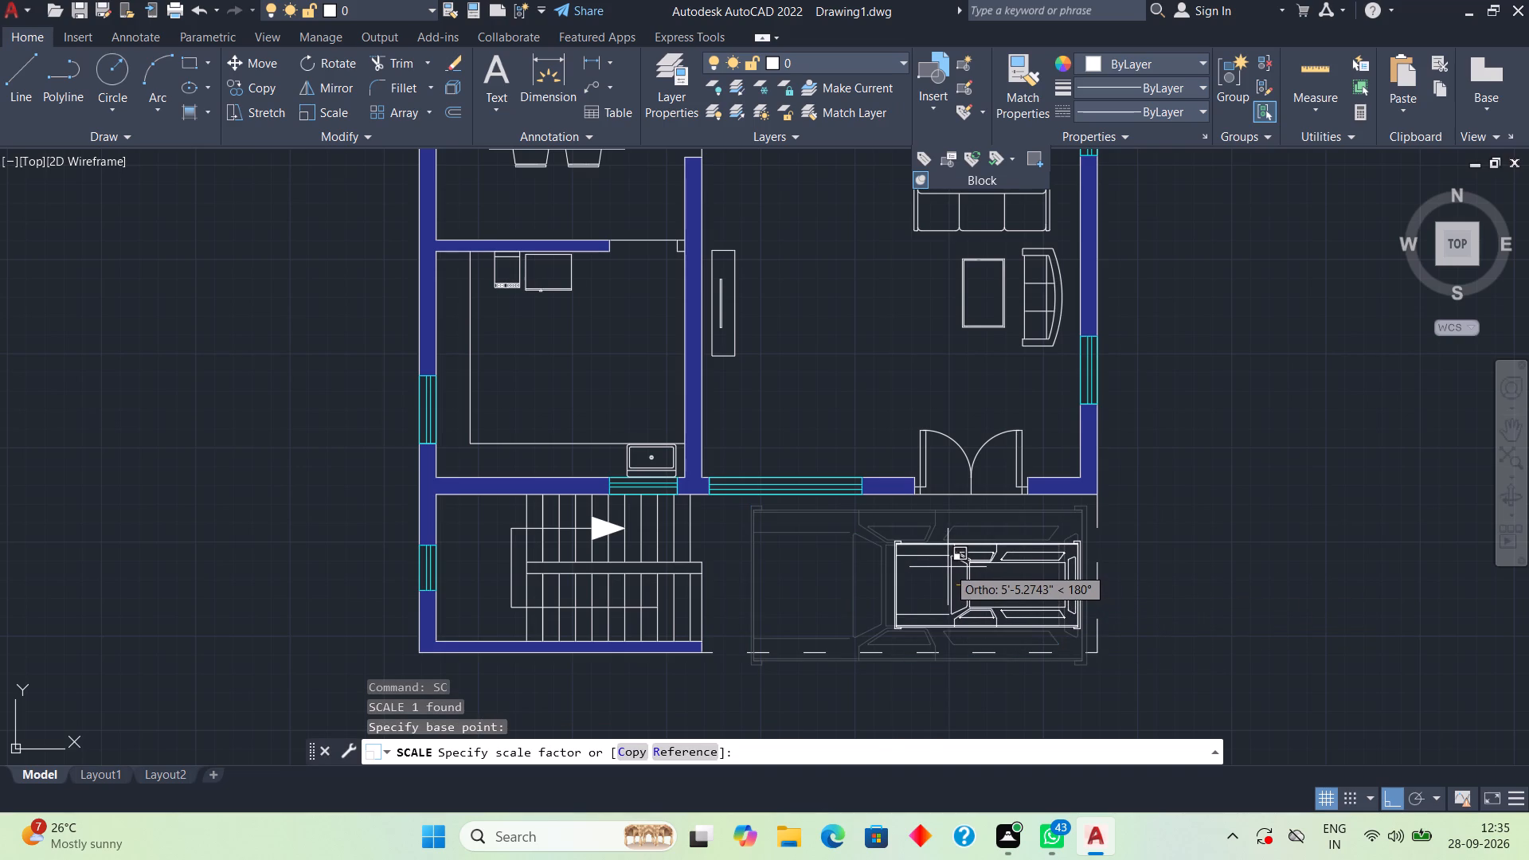
{"action": "left_click", "coordinate": [921, 569]}
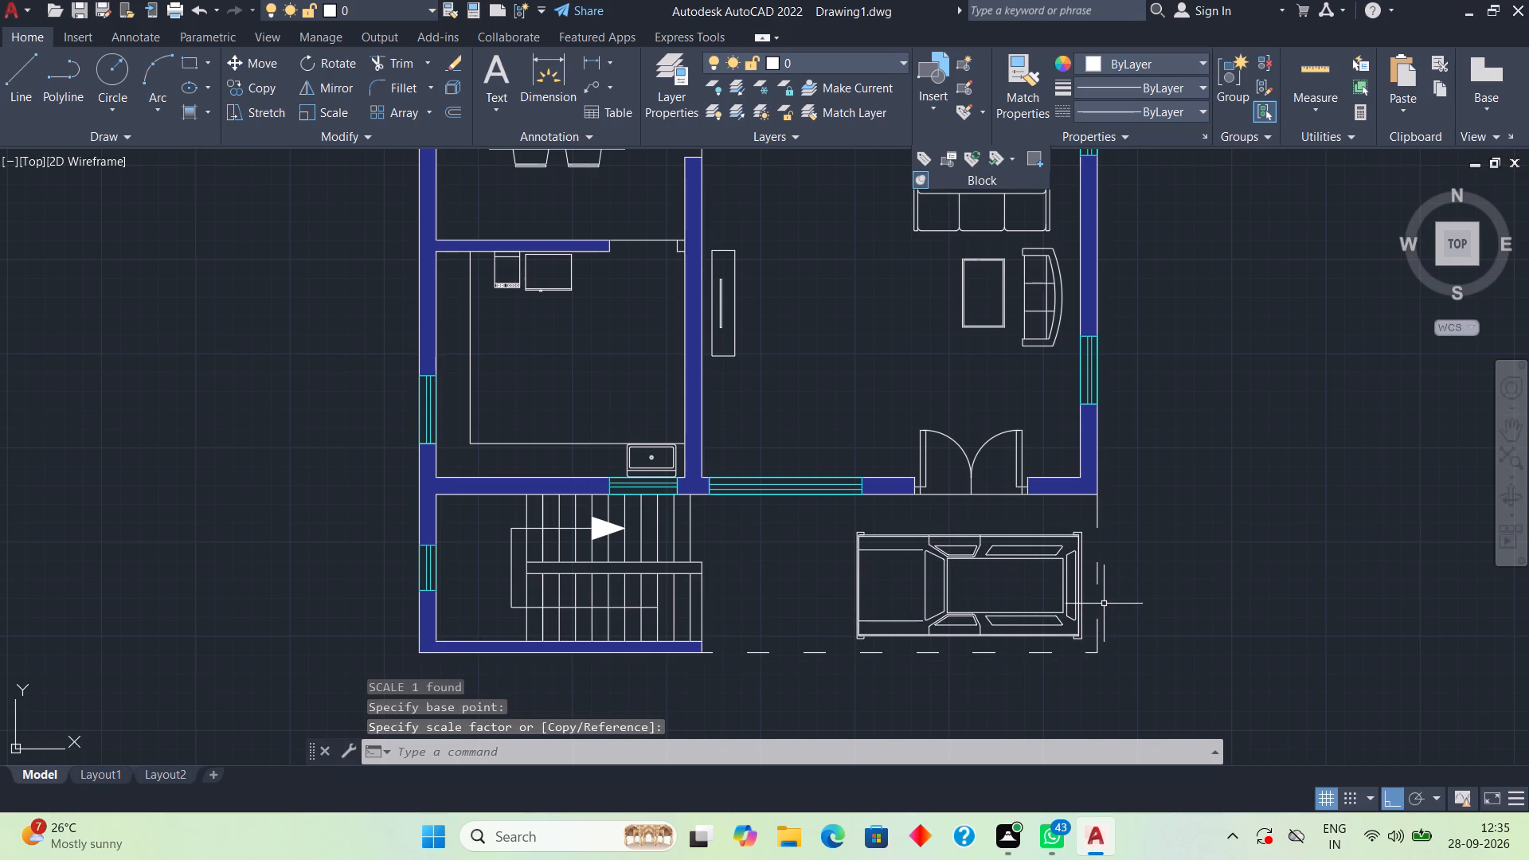
Switch the truck block in the parking area to the Sedan (Top) view.
{"action": "left_click", "coordinate": [1076, 595]}
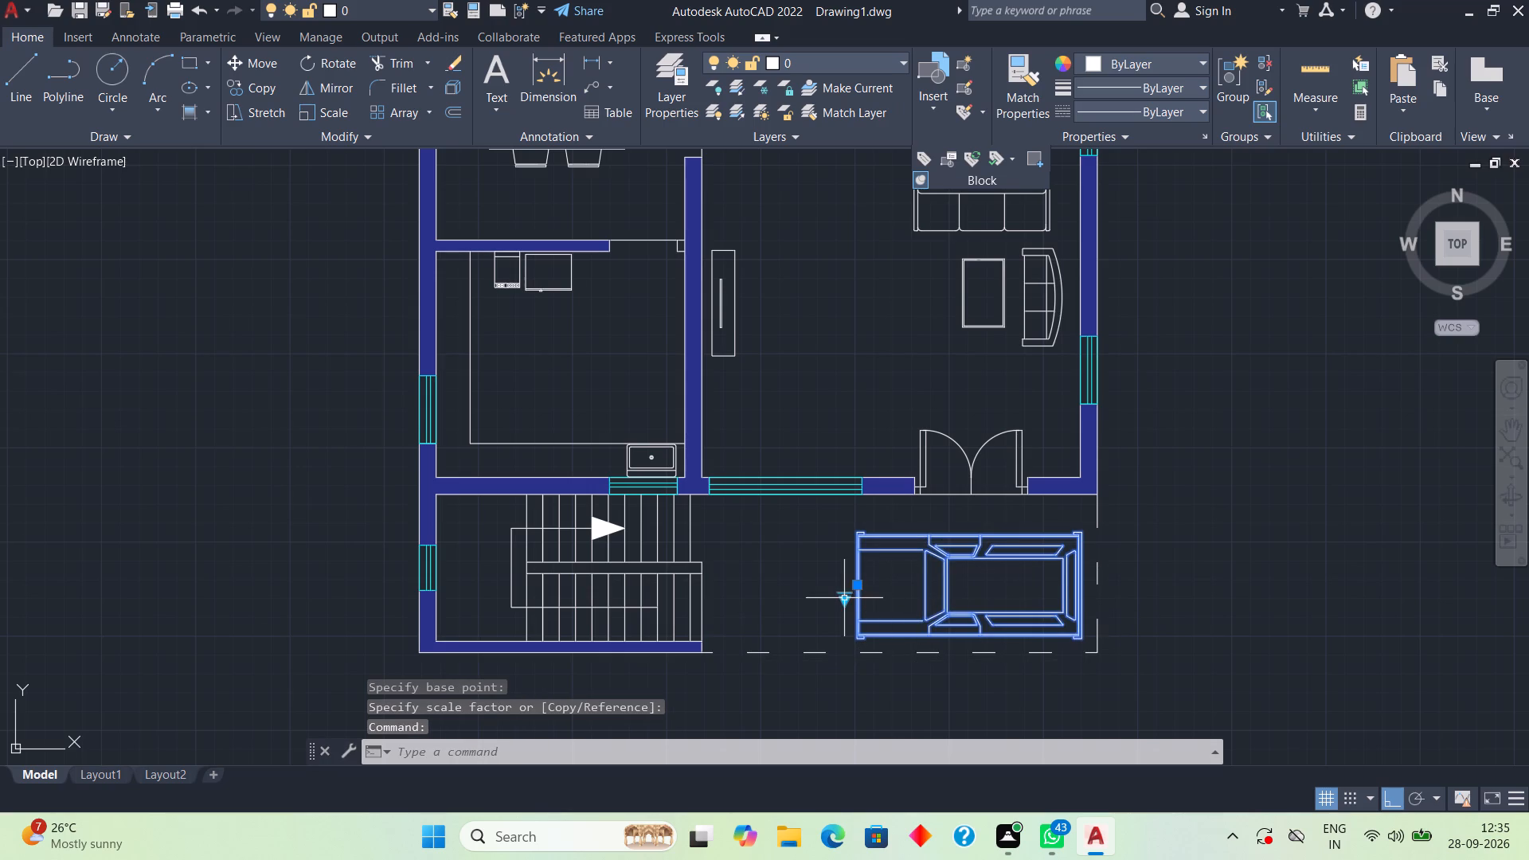
{"action": "left_click", "coordinate": [844, 597]}
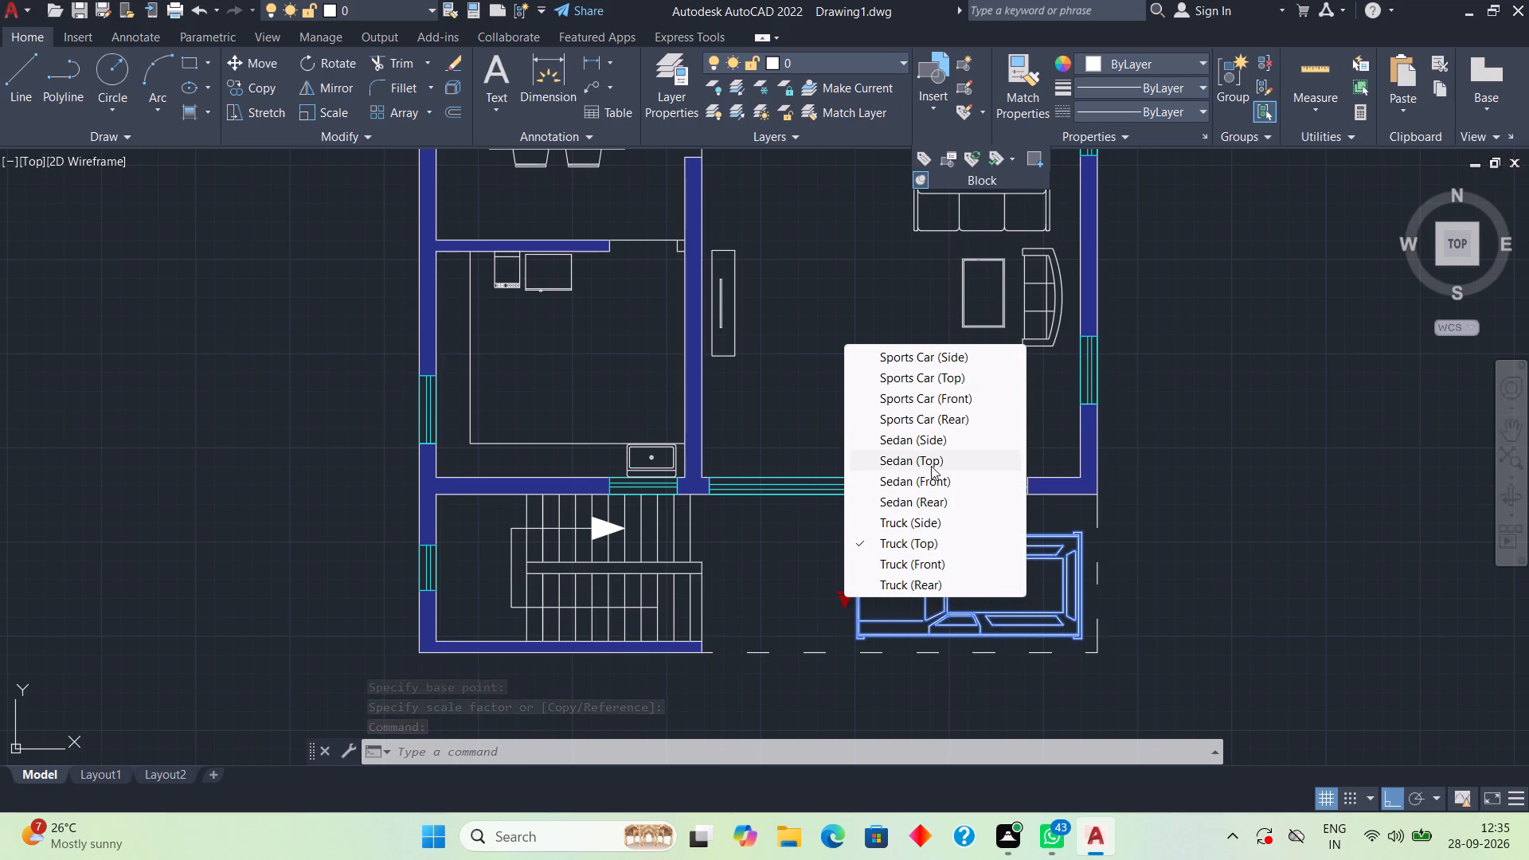
{"action": "left_click", "coordinate": [931, 466]}
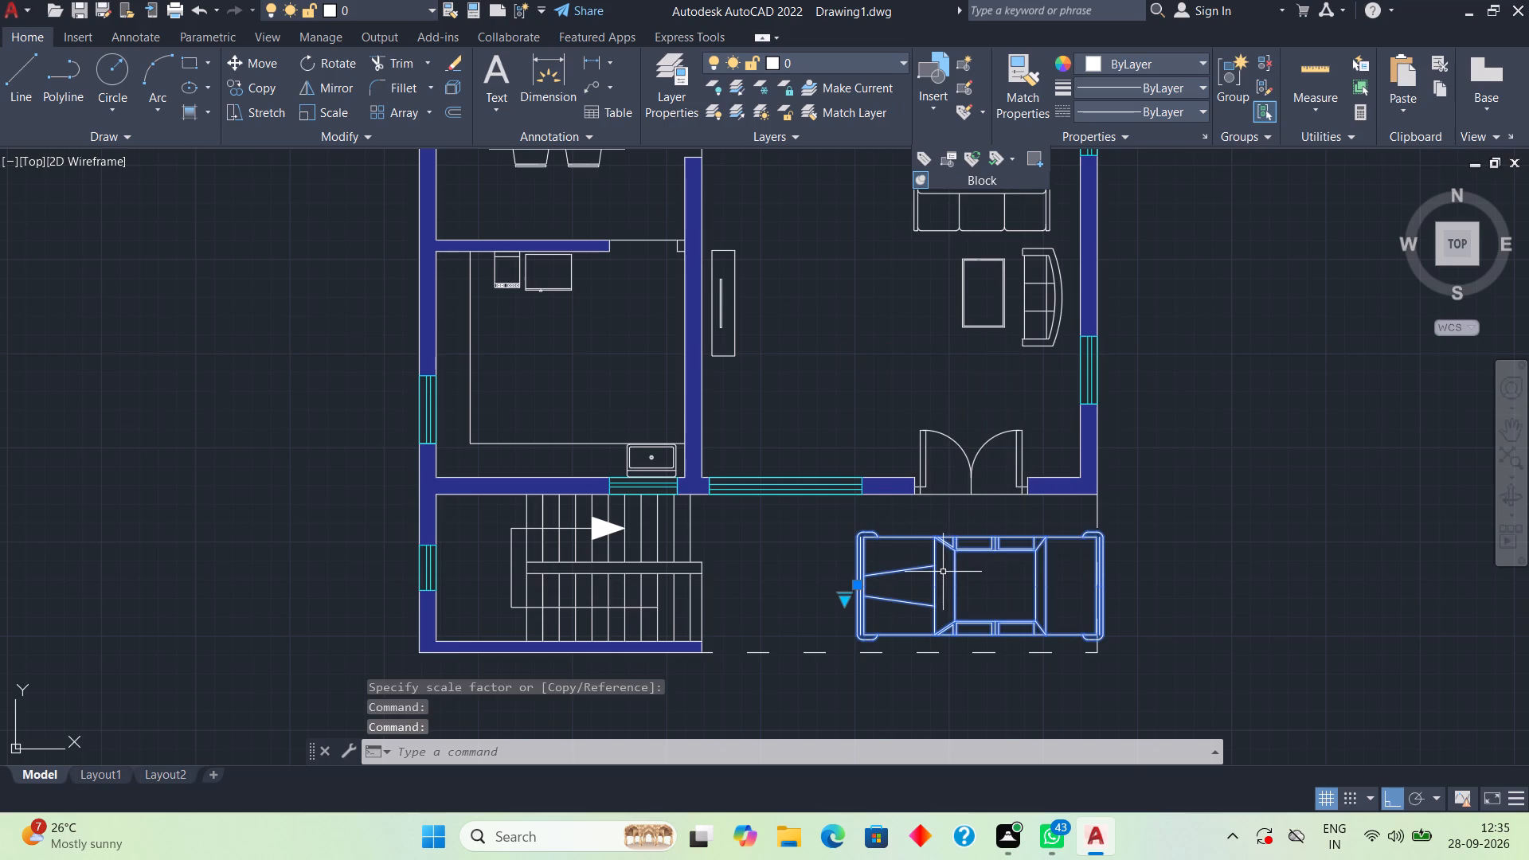
Move the sedan block horizontally toward the staircase by about 5'-9".
{"action": "left_click", "coordinate": [943, 572]}
{"action": "key", "text": "space"}
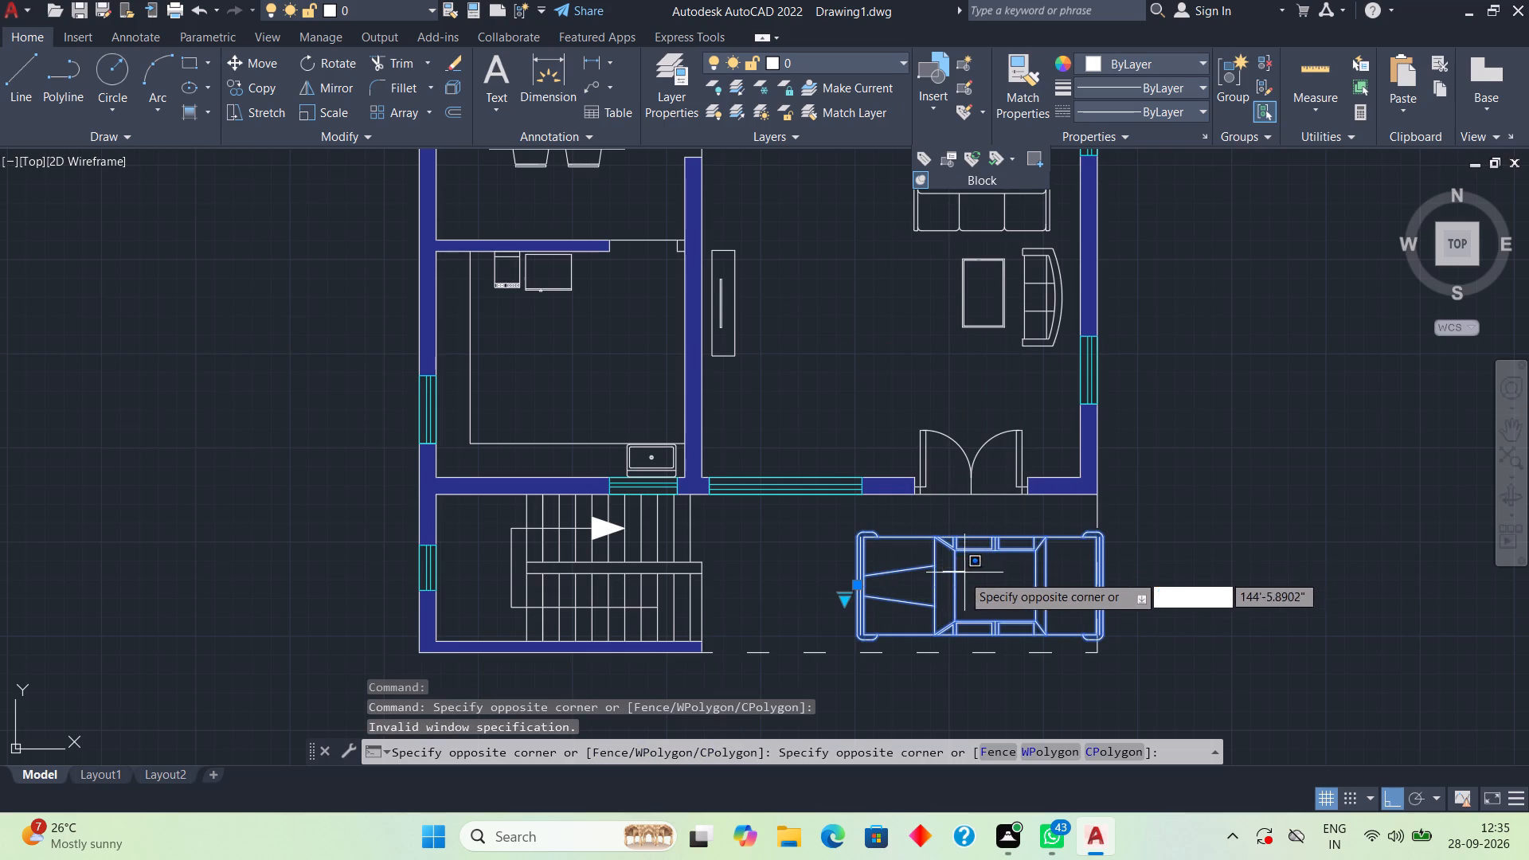
{"action": "key", "text": "m"}
{"action": "key", "text": "space"}
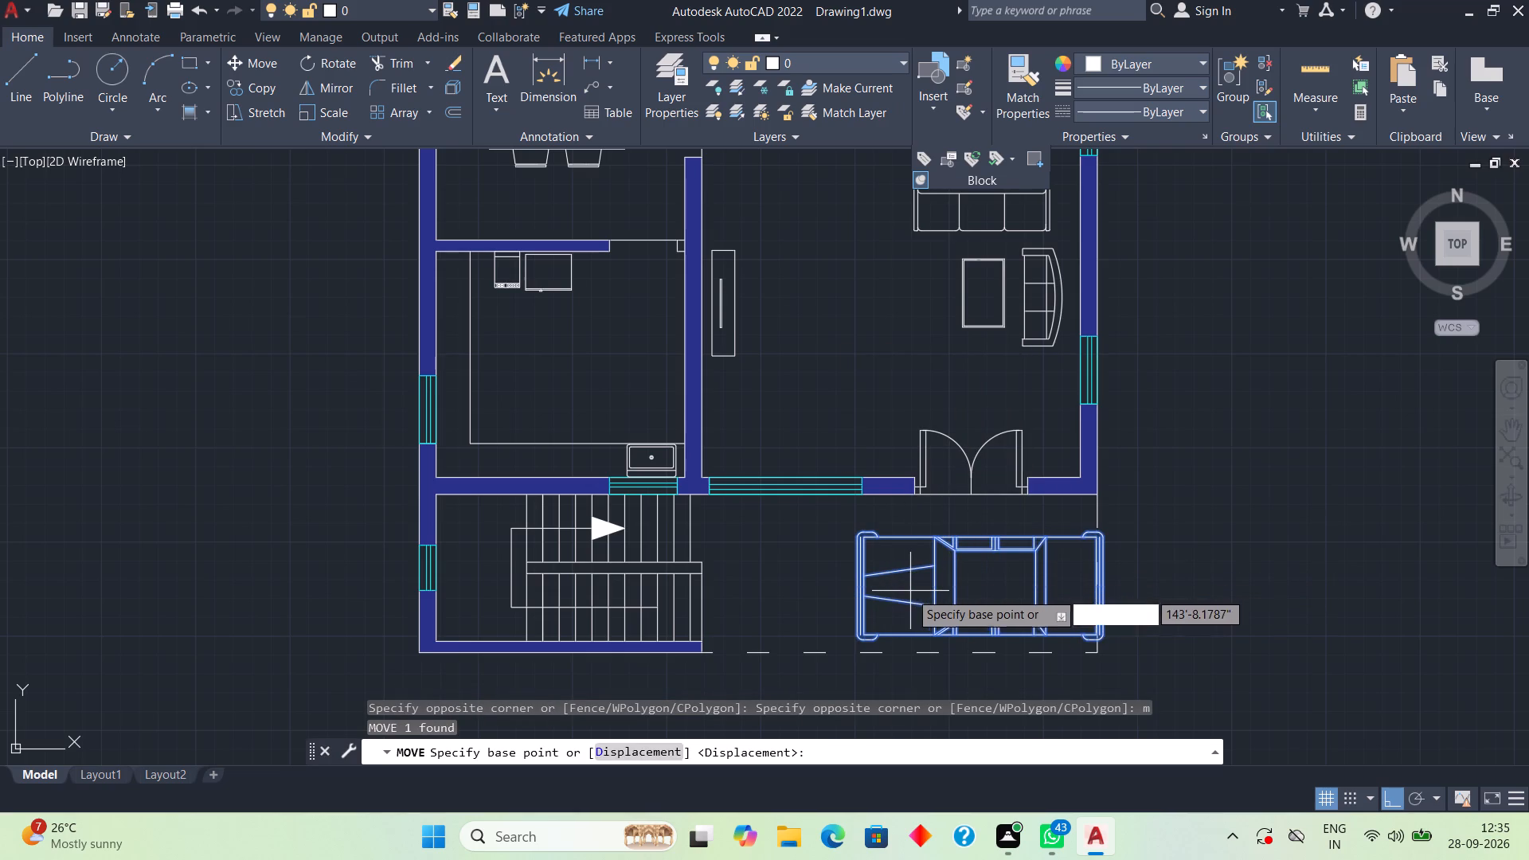
{"action": "left_click", "coordinate": [865, 591]}
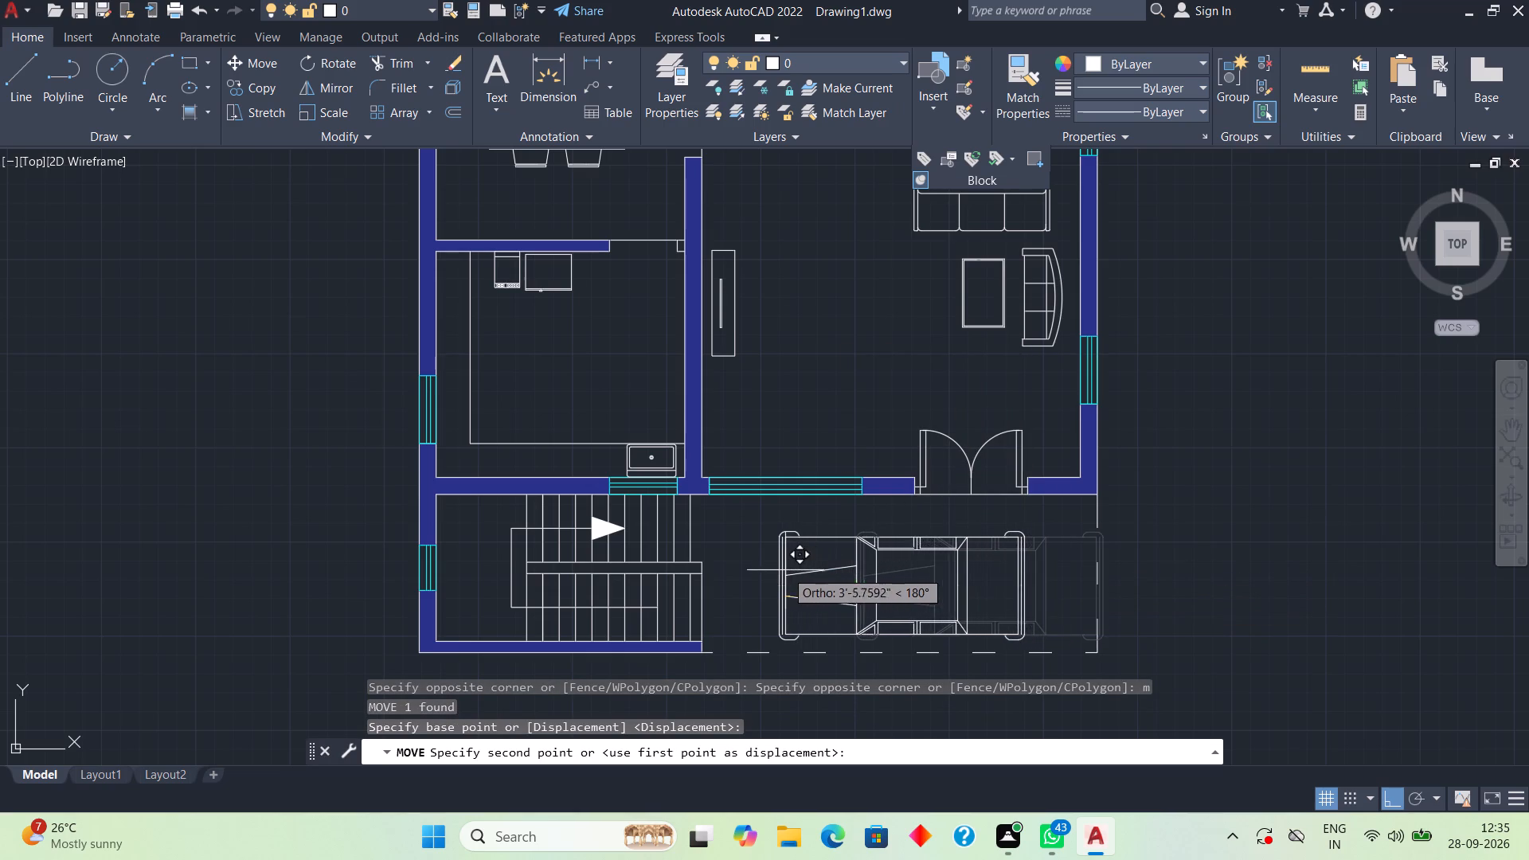
{"action": "left_click", "coordinate": [734, 537]}
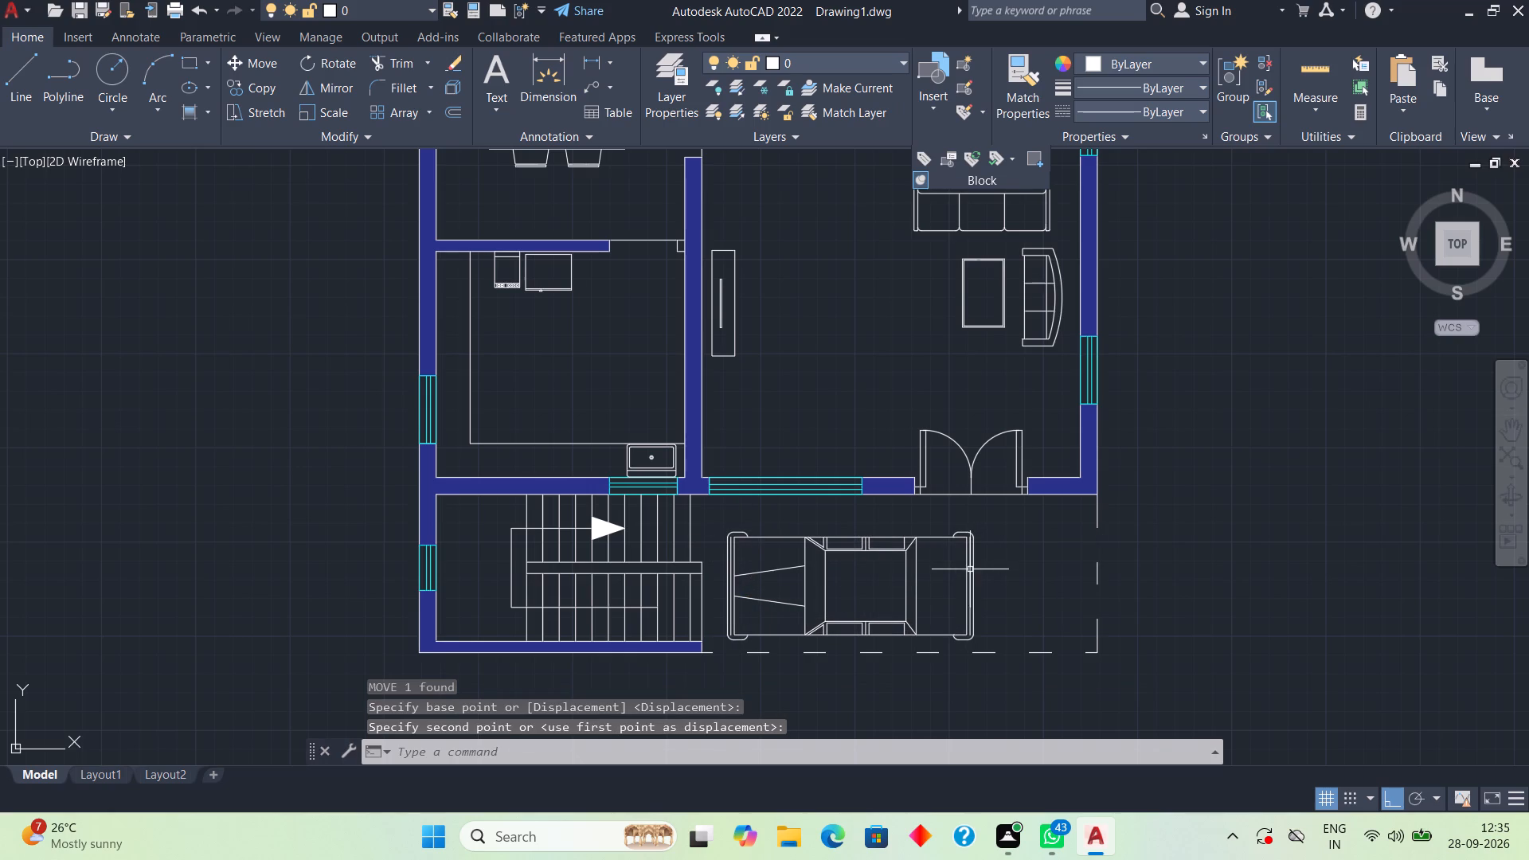
Rescale the sedan block by a factor of about 1 about the midpoint of its end nearest the staircase.
{"action": "left_click", "coordinate": [972, 569]}
{"action": "type", "text": "sc"}
{"action": "key", "text": "space"}
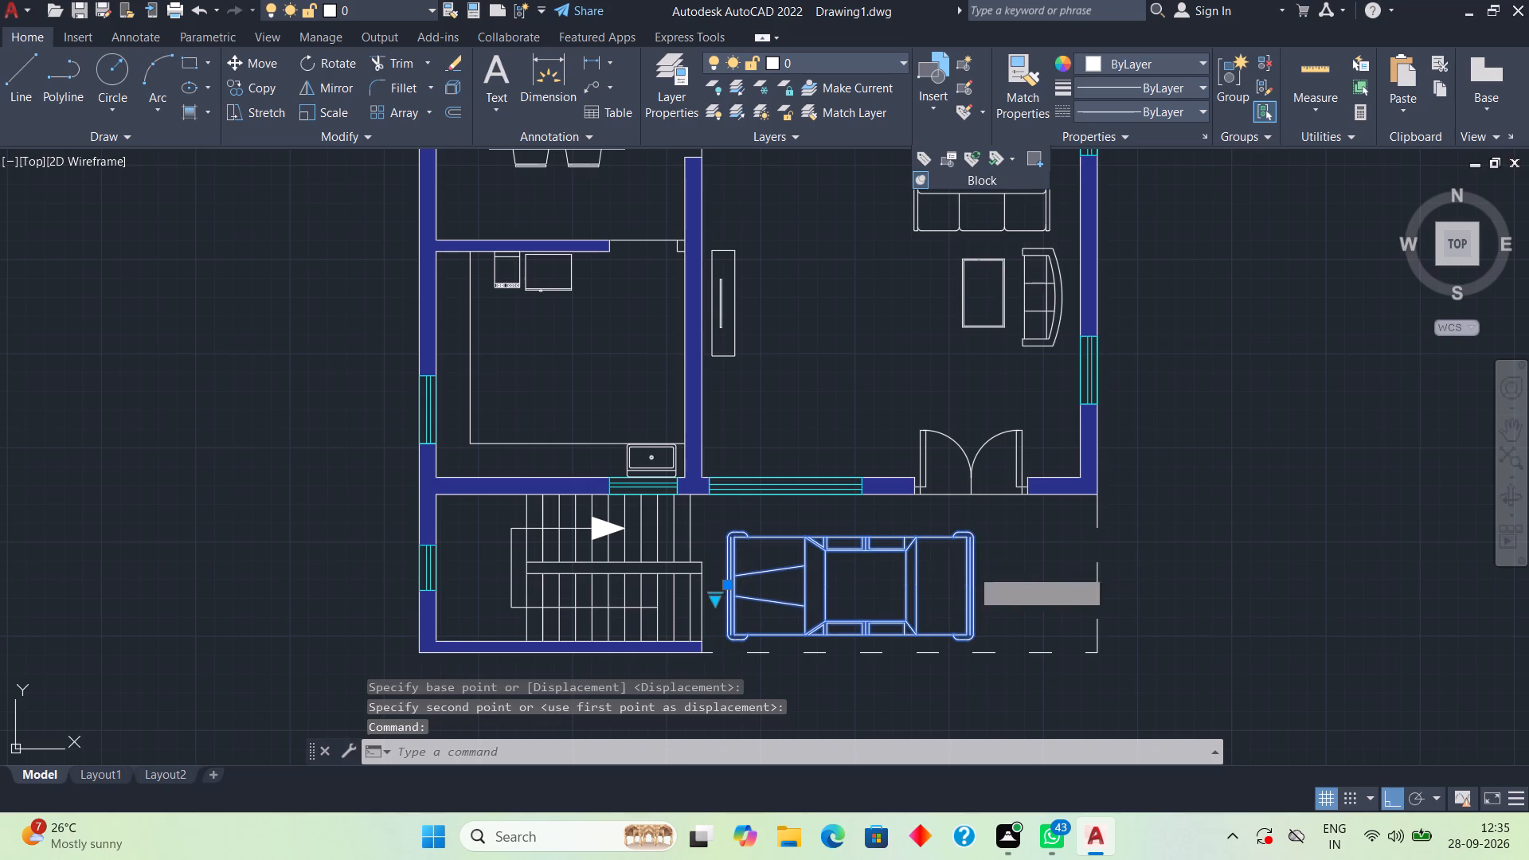
{"action": "left_click", "coordinate": [723, 589]}
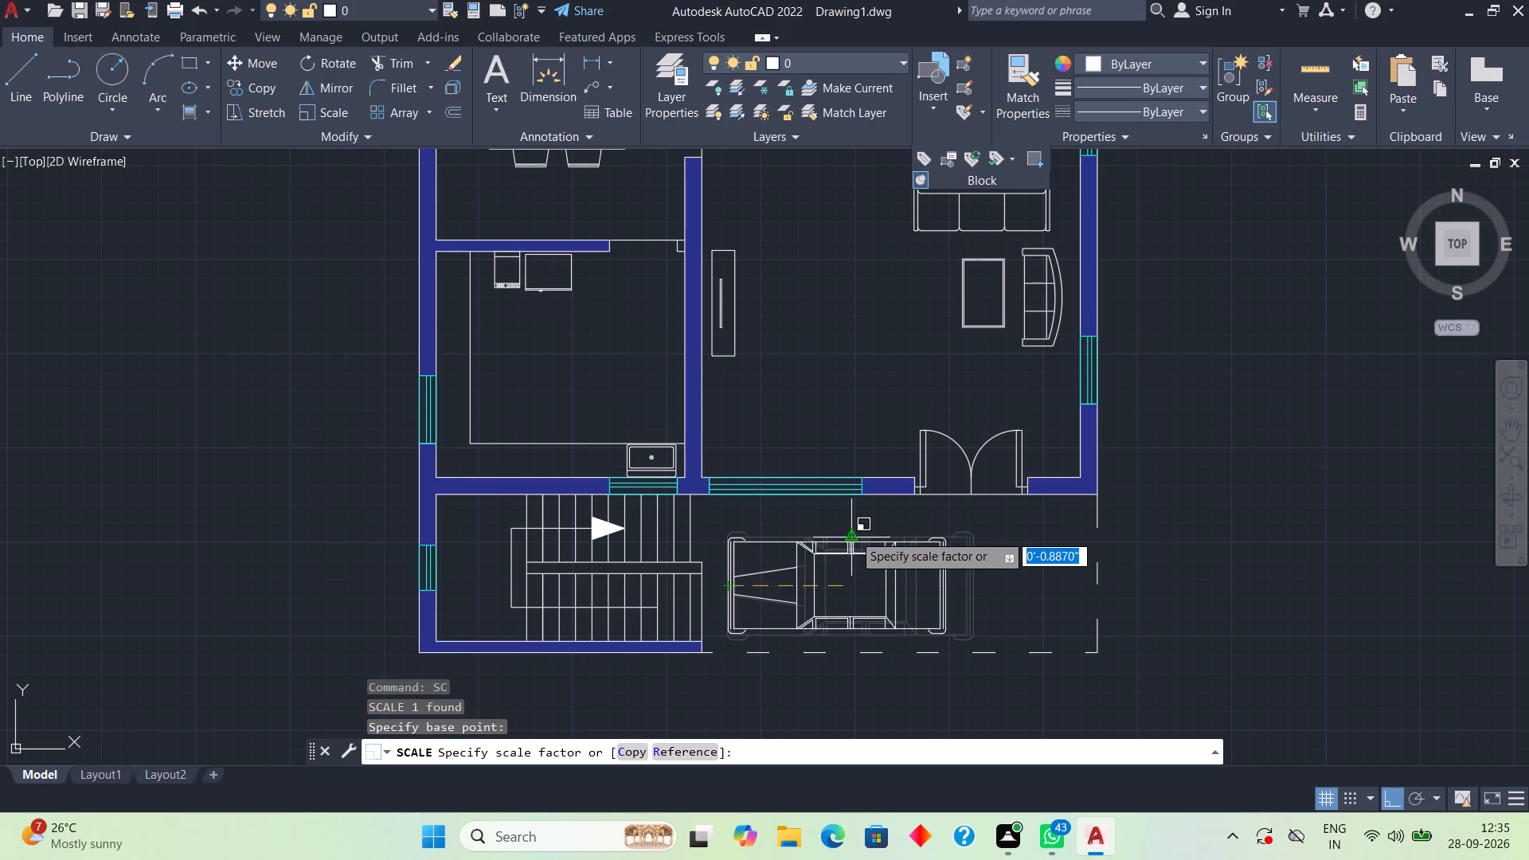
{"action": "left_click", "coordinate": [873, 539]}
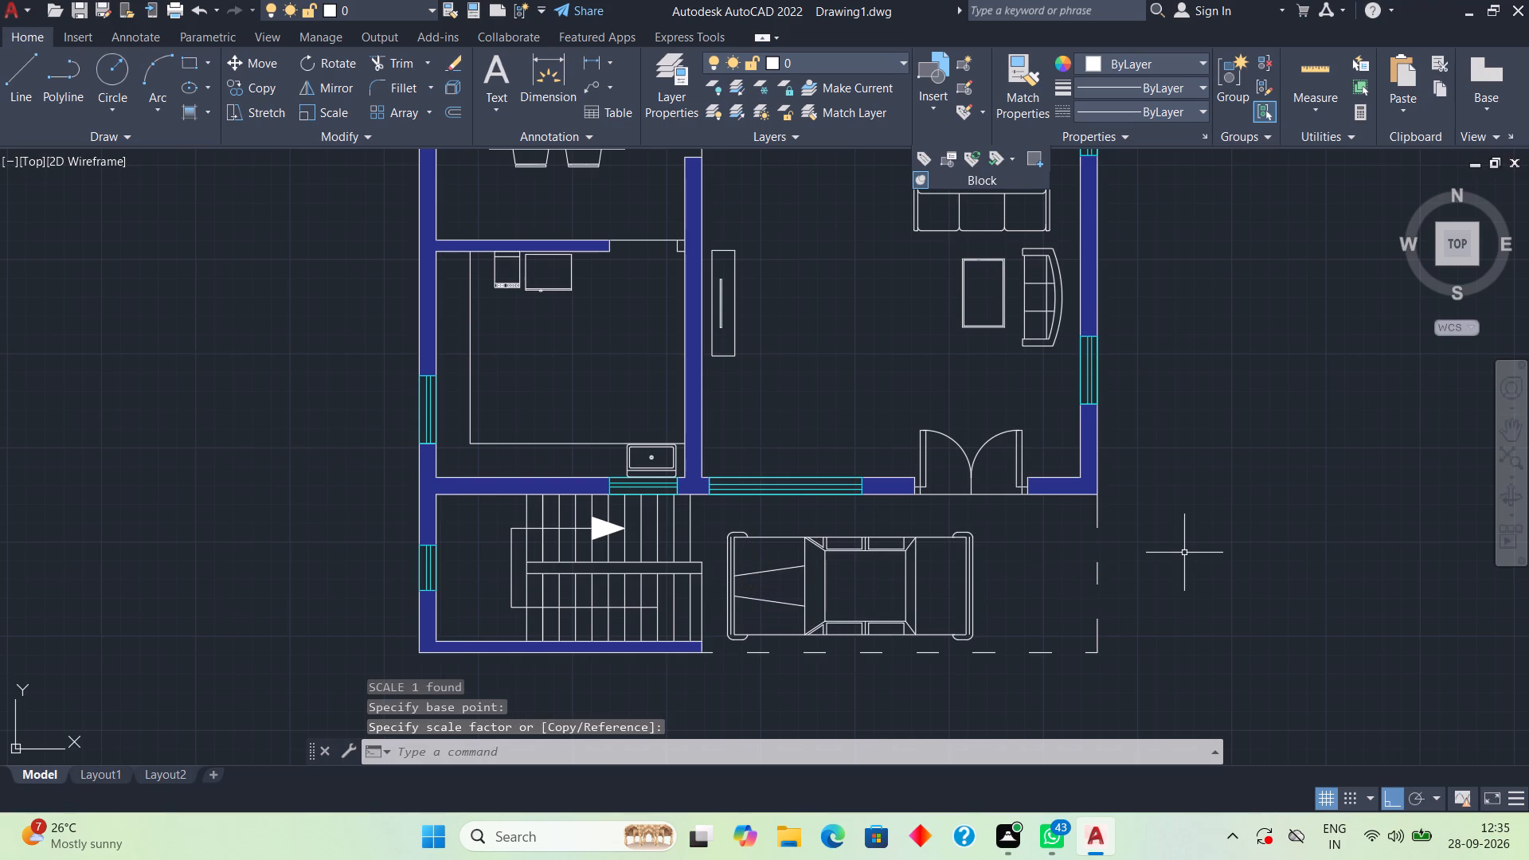
Rotate the three-seat sofa lying outside the plan 90° counterclockwise about its upper corner nearest the house.
{"action": "middle_click_drag", "start_coordinate": [1019, 571], "coordinate": [854, 453]}
{"action": "middle_click_drag", "start_coordinate": [792, 451], "coordinate": [784, 553]}
{"action": "scroll", "coordinate": [784, 553], "scroll_direction": "down", "scroll_amount": 2}
{"action": "middle_click_drag", "start_coordinate": [836, 528], "coordinate": [910, 601]}
{"action": "scroll", "coordinate": [839, 530], "scroll_direction": "down", "scroll_amount": 1}
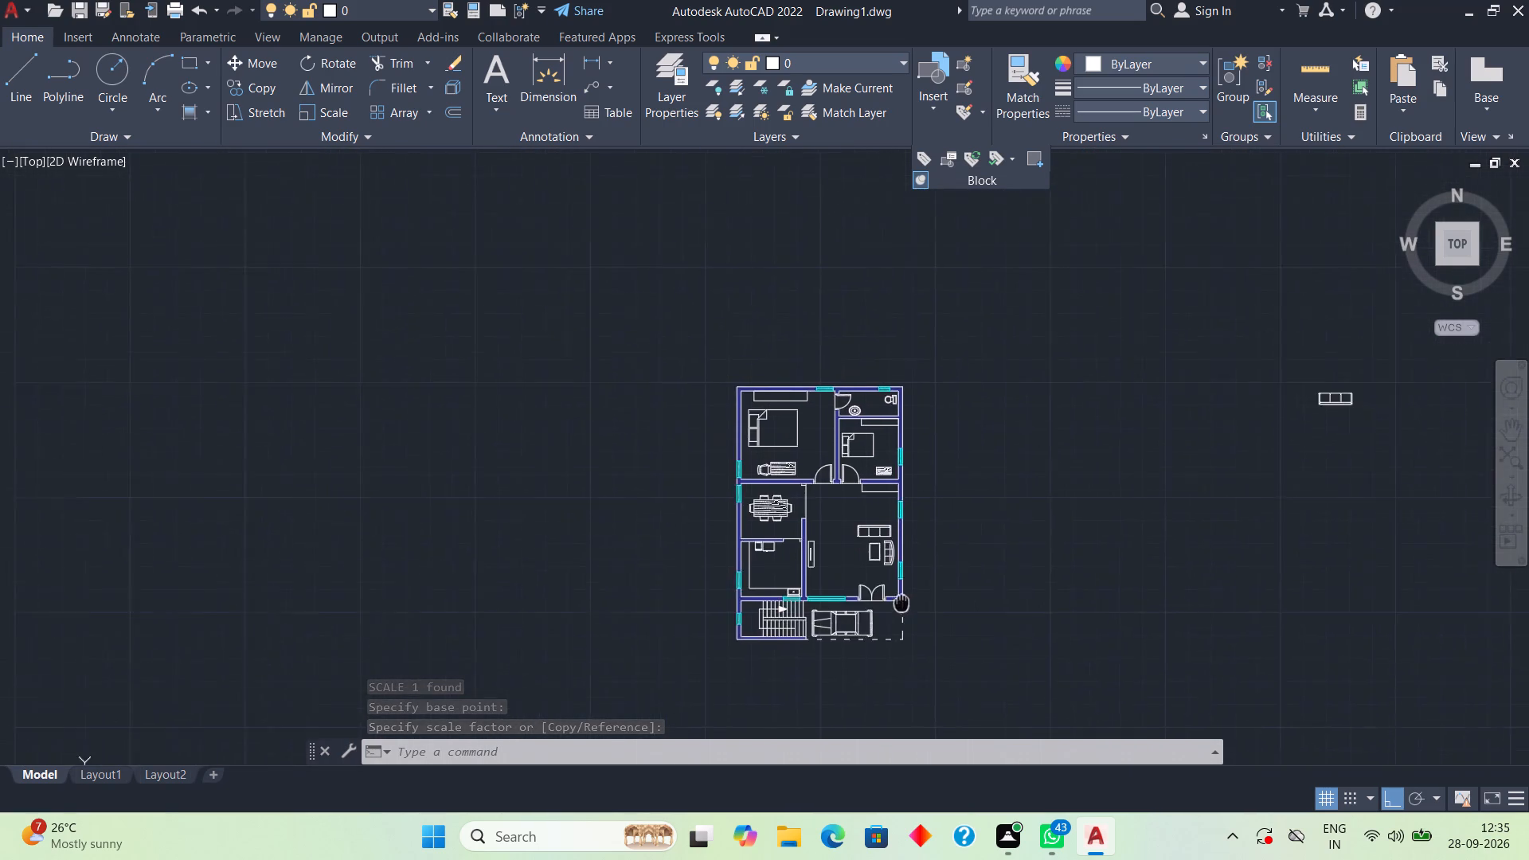
{"action": "middle_click_drag", "start_coordinate": [910, 601], "coordinate": [1065, 572]}
{"action": "middle_click_drag", "start_coordinate": [1114, 558], "coordinate": [883, 561]}
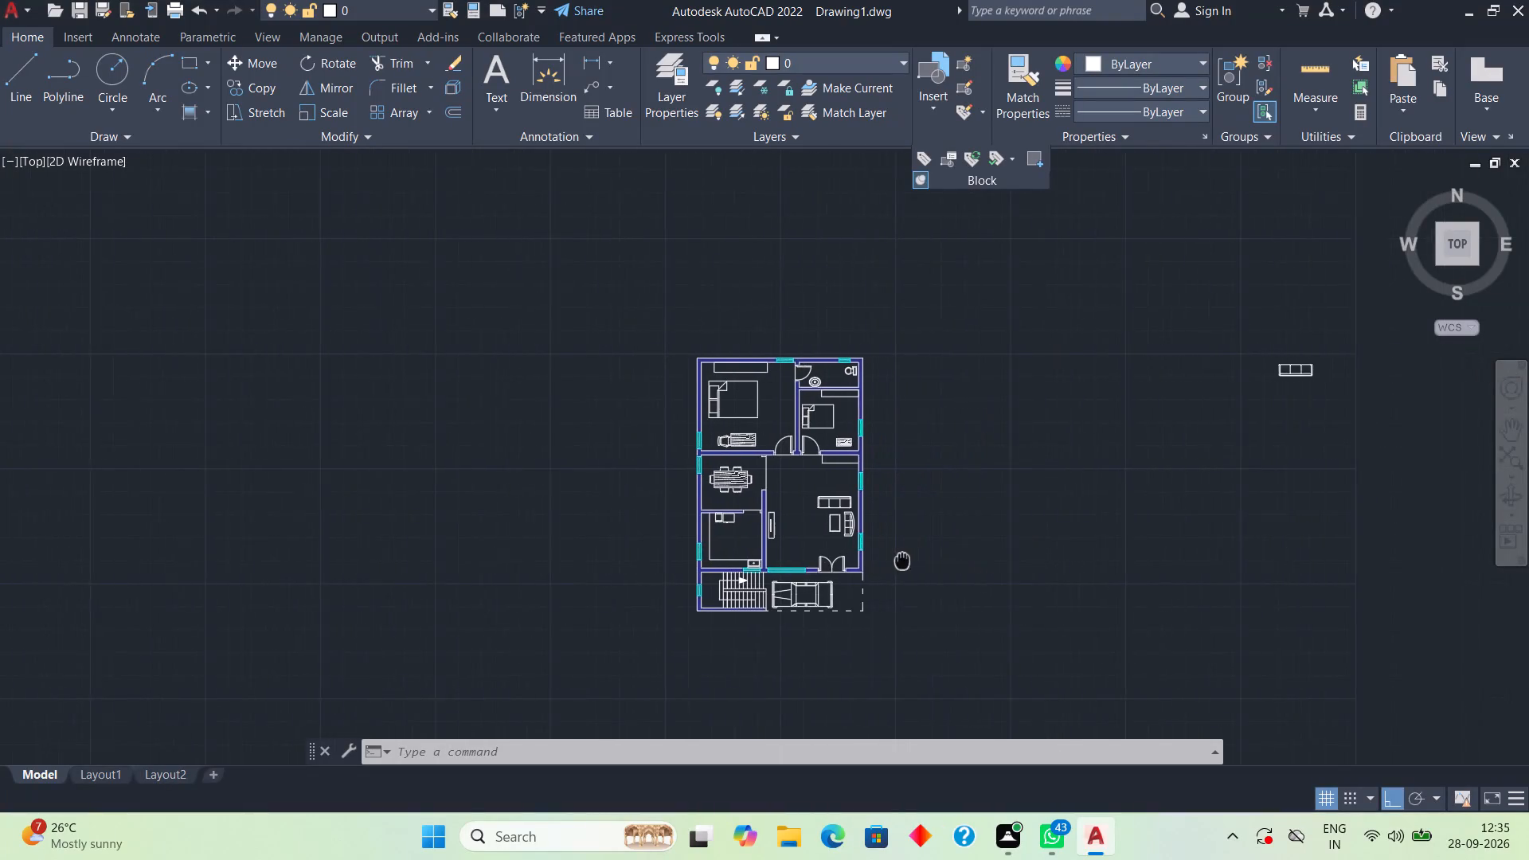
{"action": "middle_click_drag", "start_coordinate": [883, 561], "coordinate": [843, 577]}
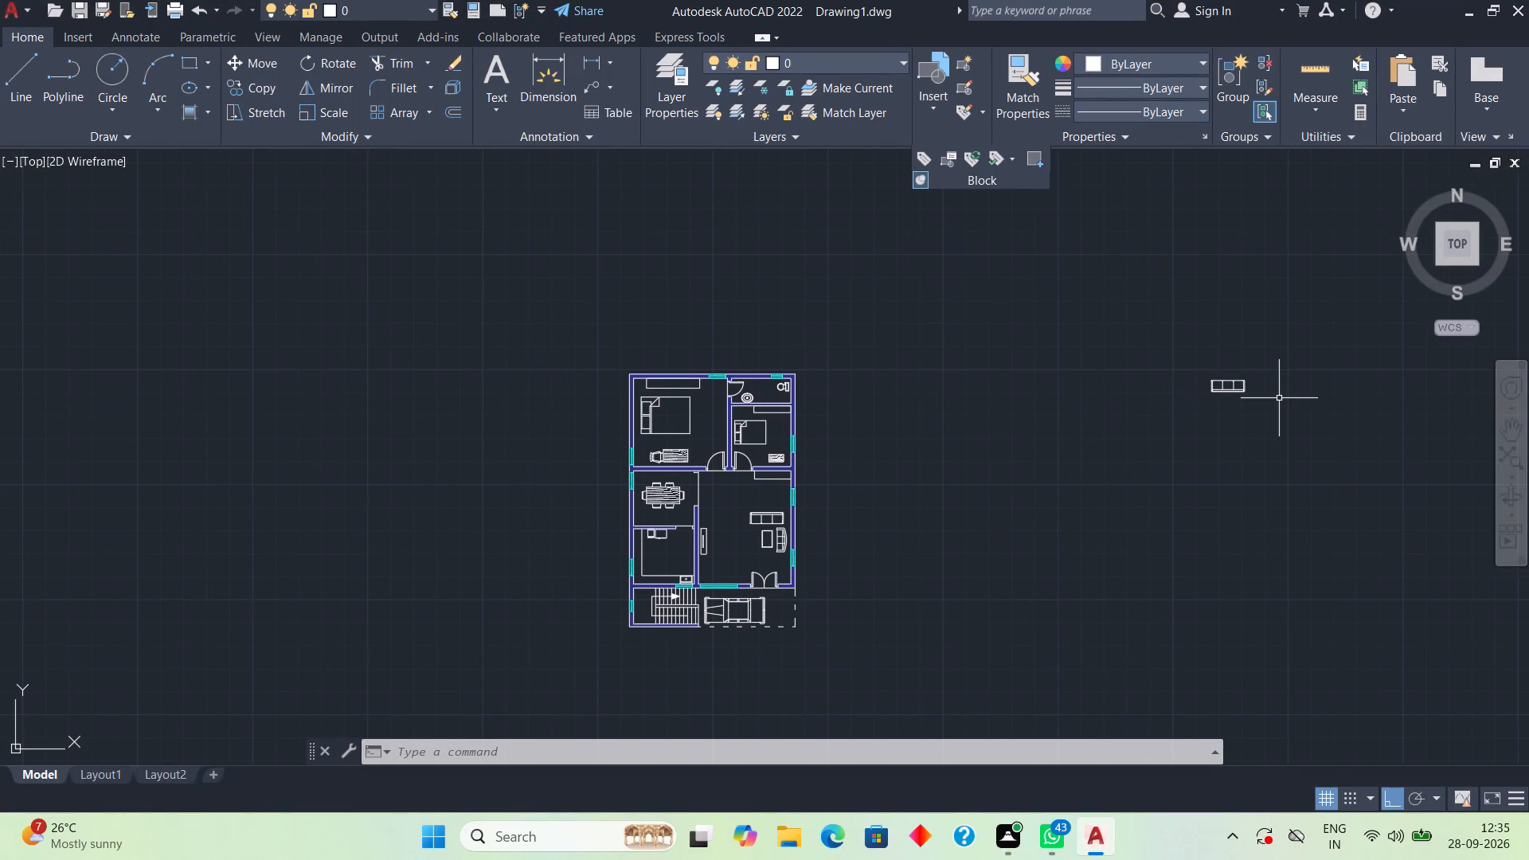
{"action": "scroll", "coordinate": [1280, 398], "scroll_direction": "up", "scroll_amount": 2}
{"action": "left_click", "coordinate": [1158, 378]}
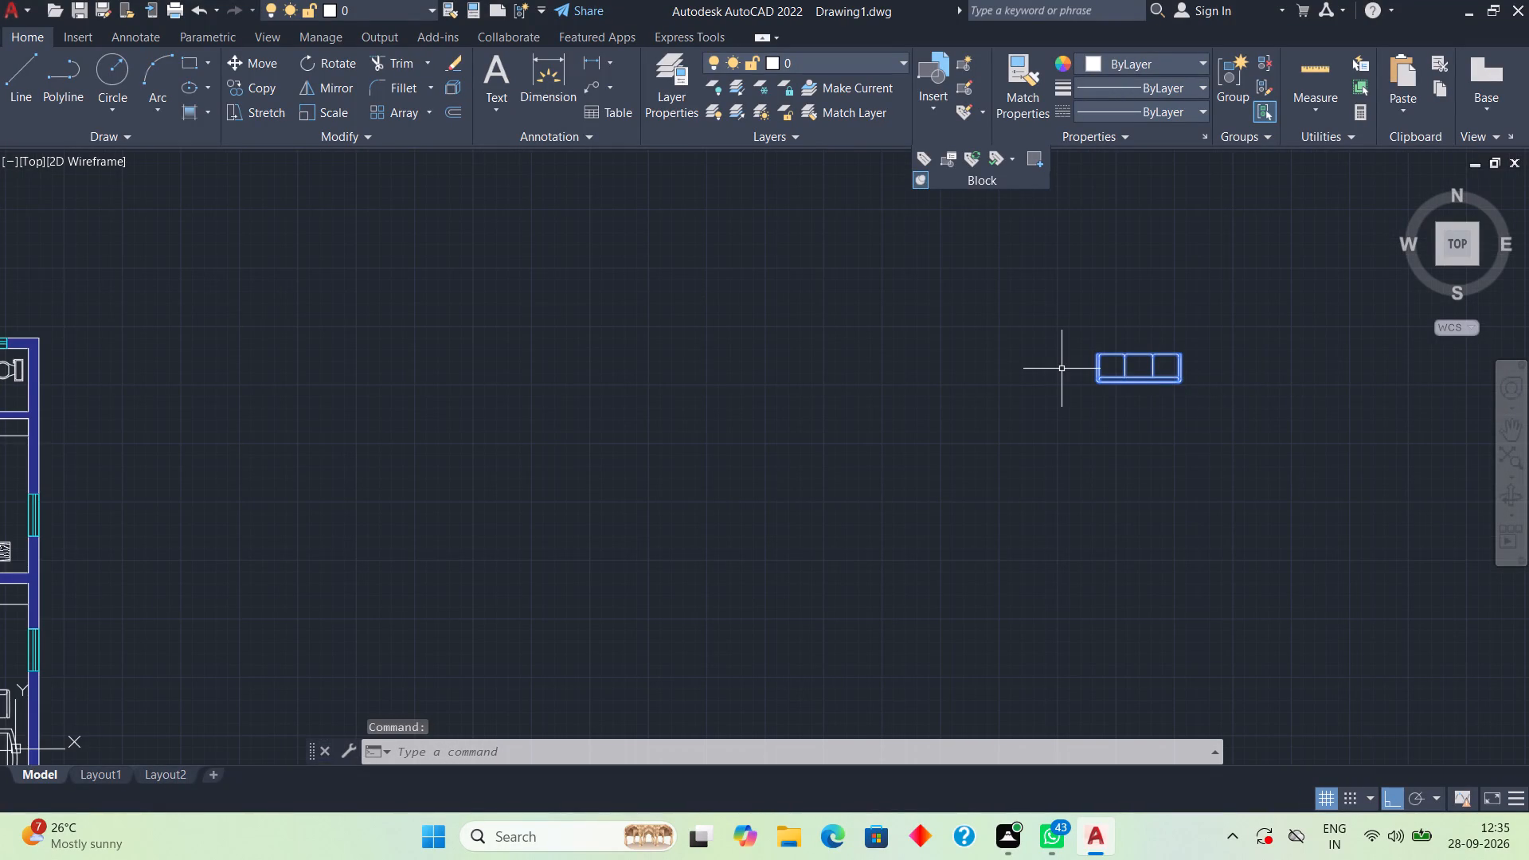
{"action": "type", "text": "ro"}
{"action": "key", "text": "space"}
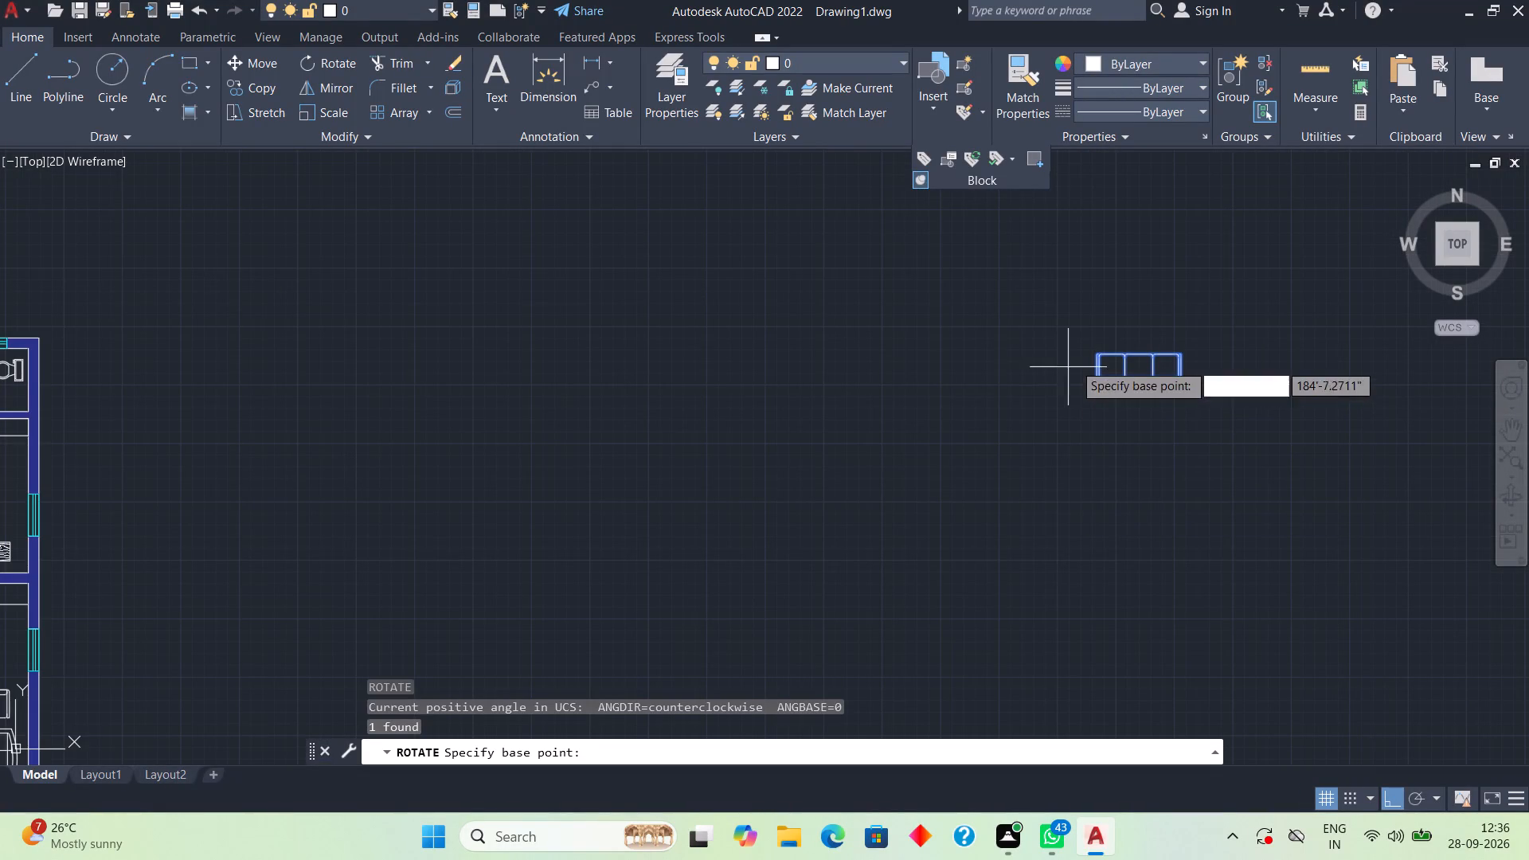
{"action": "left_click", "coordinate": [1092, 351]}
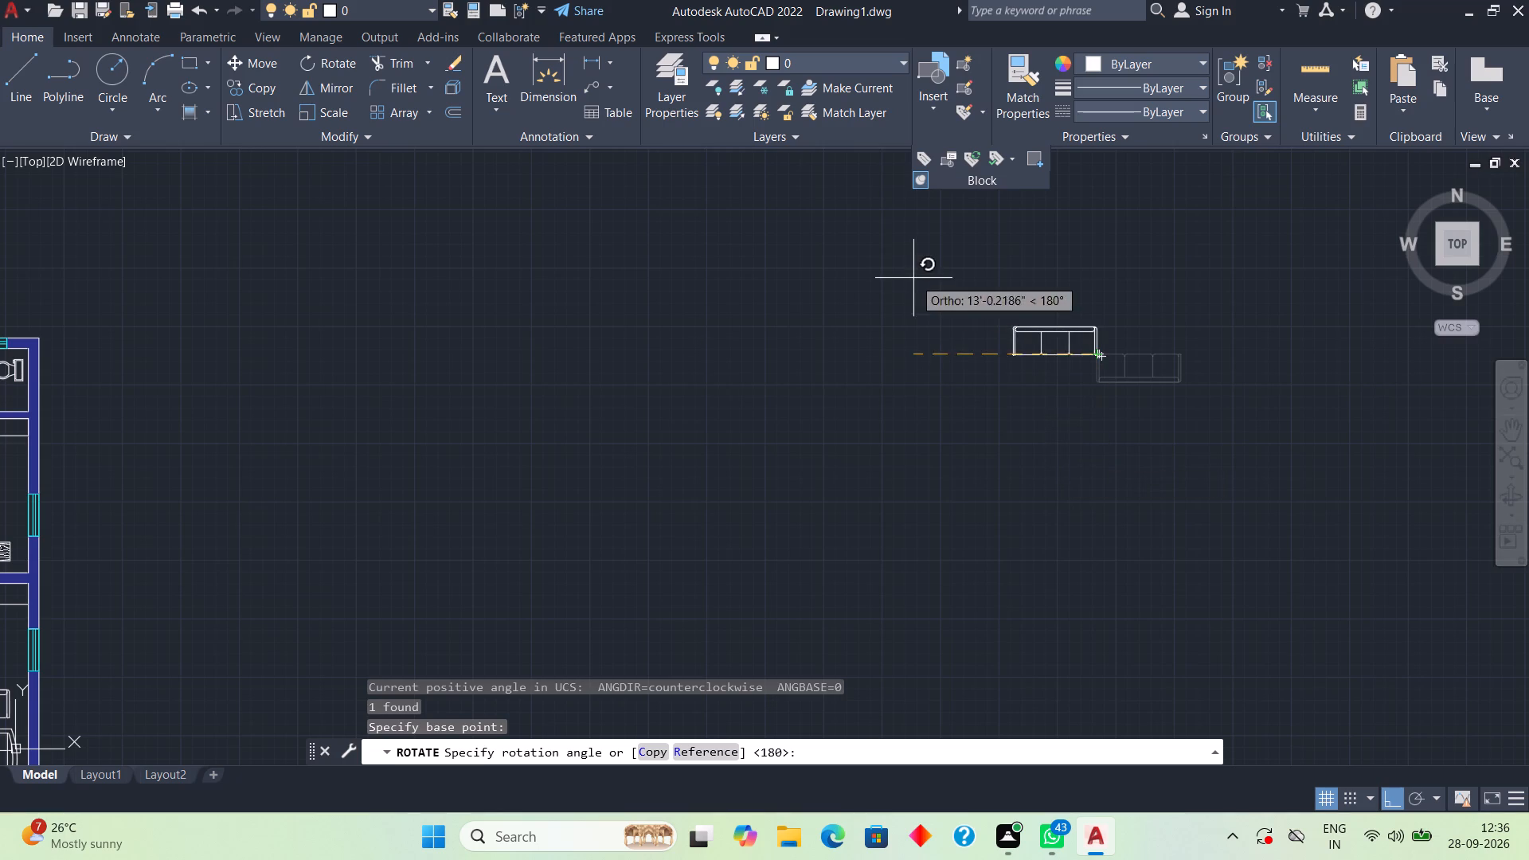
{"action": "left_click", "coordinate": [996, 205]}
Move the rotated sofa into the large bedroom, opposite the bed and beside the wall shared with the smaller bedroom.
{"action": "middle_click_drag", "start_coordinate": [1081, 336], "coordinate": [1084, 340]}
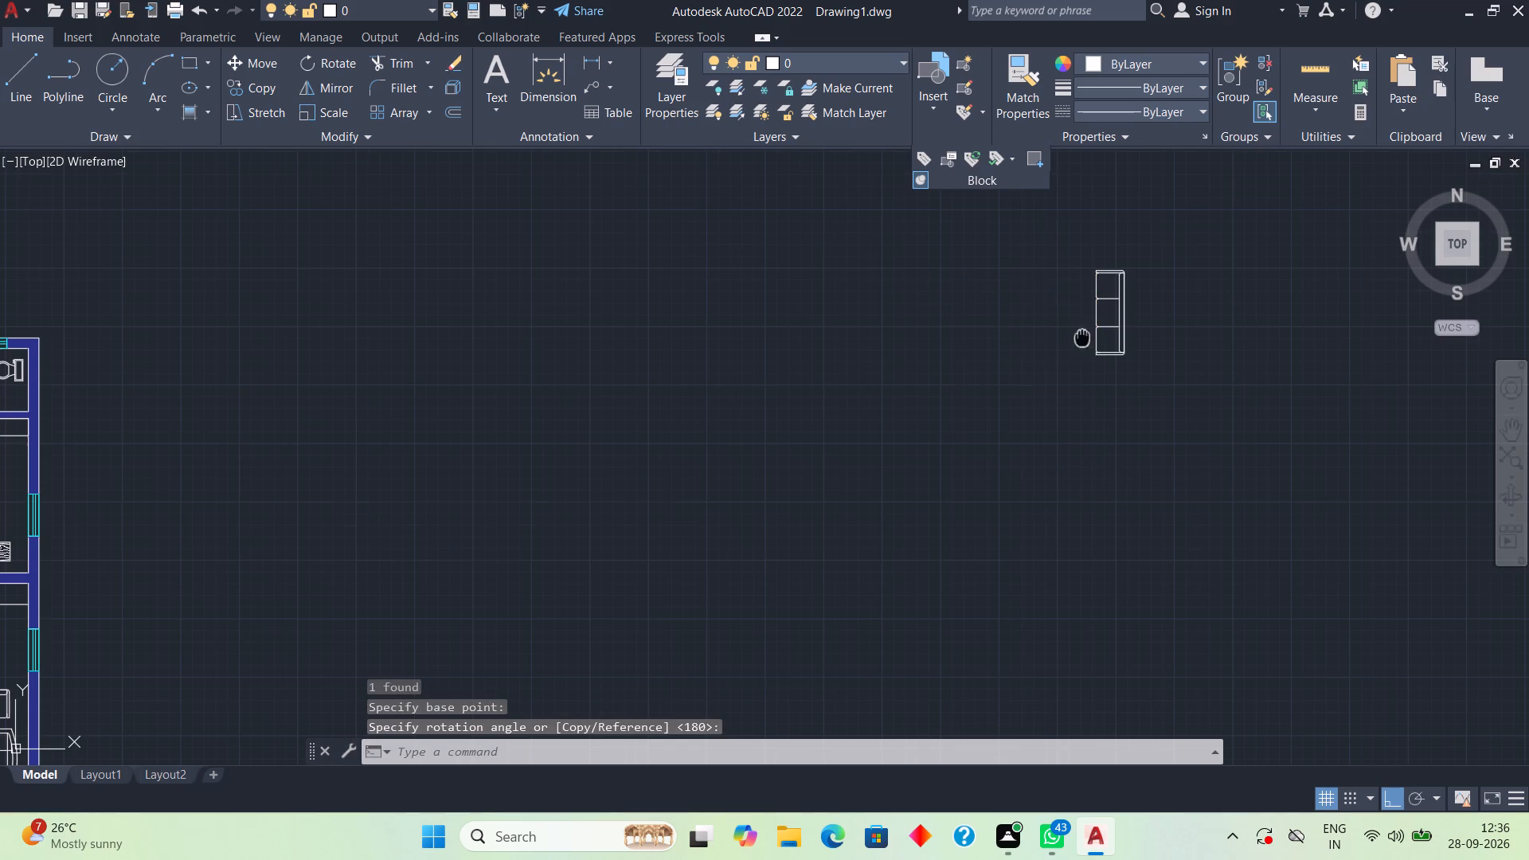
{"action": "middle_click_drag", "start_coordinate": [1084, 340], "coordinate": [1323, 397]}
{"action": "scroll", "coordinate": [1323, 397], "scroll_direction": "down", "scroll_amount": 1}
{"action": "left_click", "coordinate": [1350, 394]}
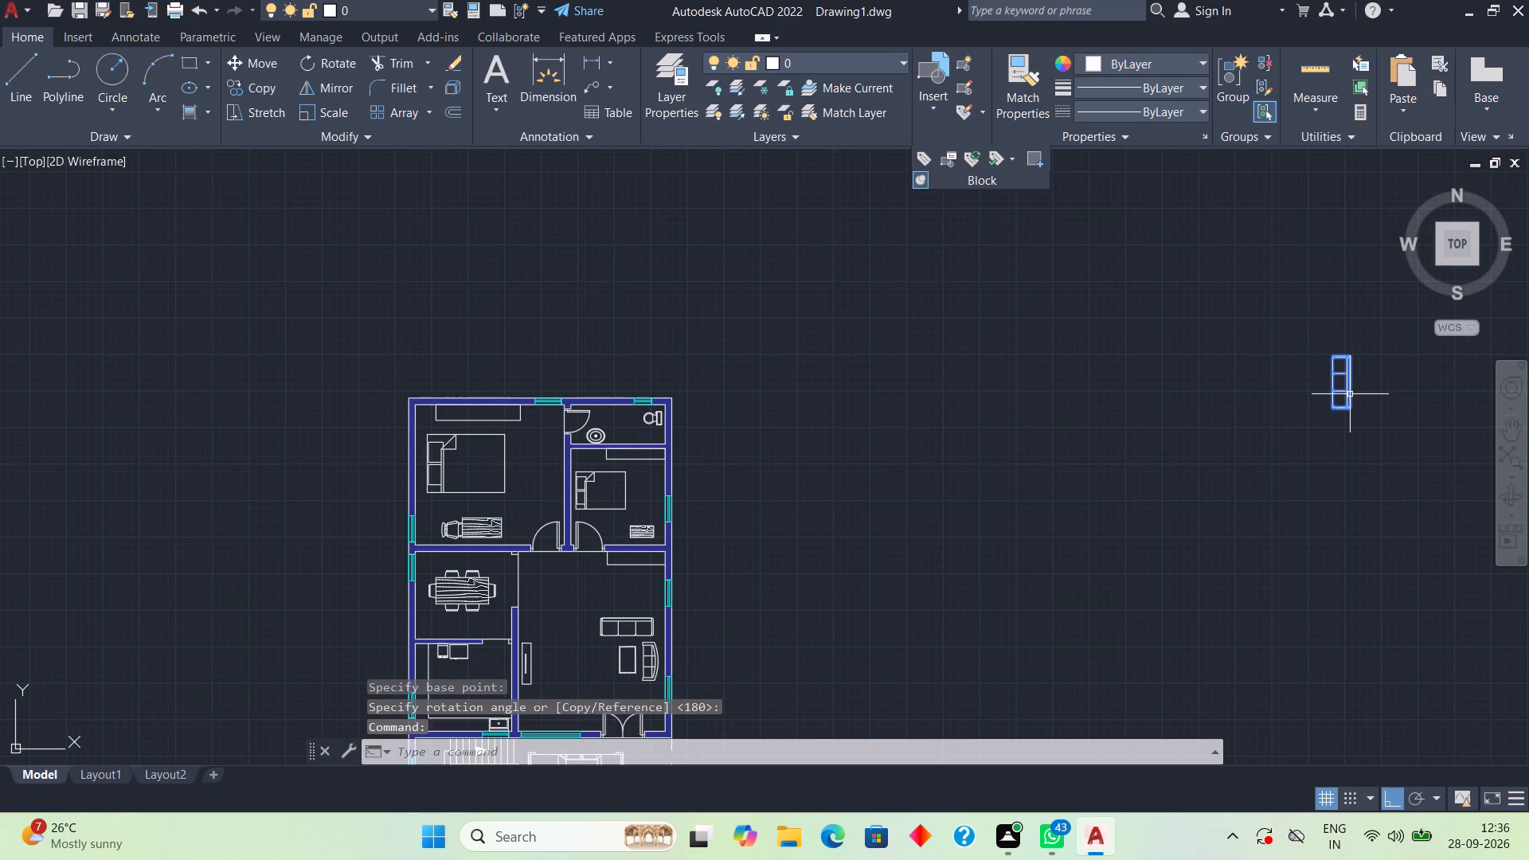
{"action": "left_click_drag", "start_coordinate": [1345, 393], "coordinate": [585, 492]}
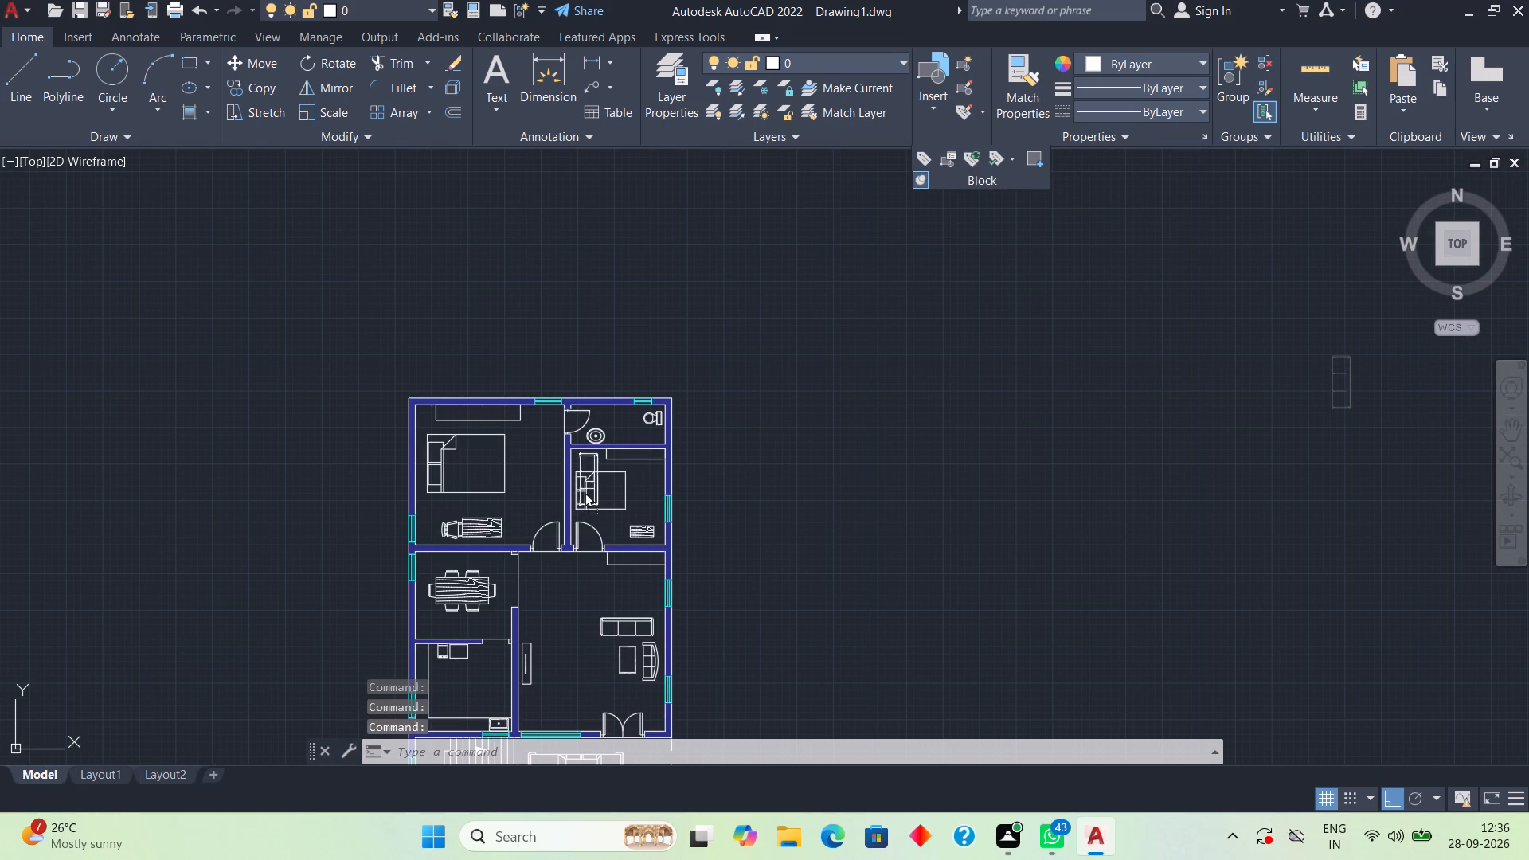
{"action": "left_click_drag", "start_coordinate": [585, 492], "coordinate": [553, 476]}
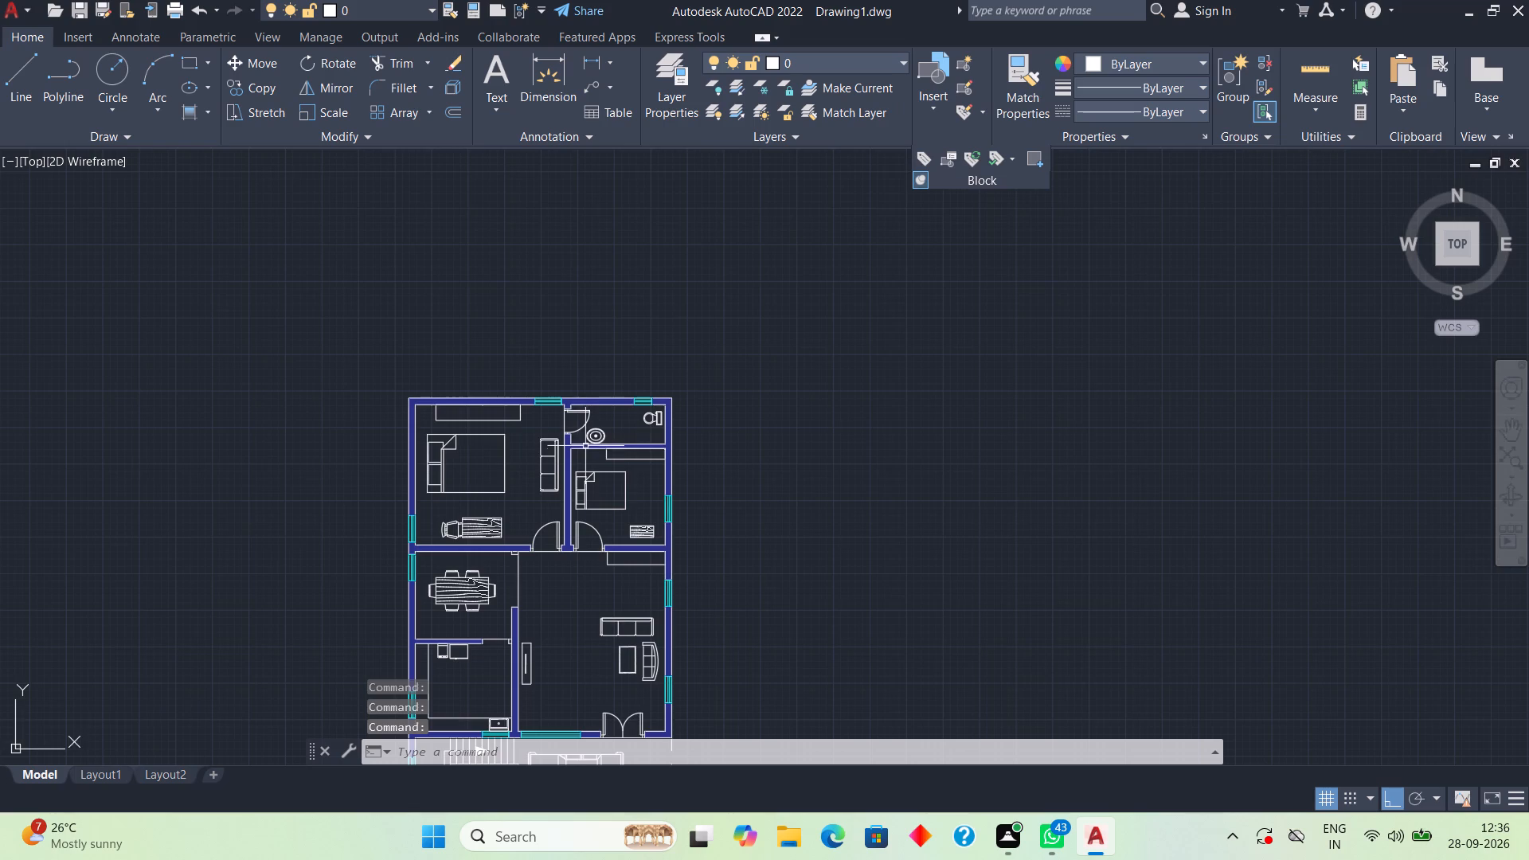
Nudge the sofa in the large bedroom slightly closer to the shared wall and toward the bedroom door.
{"action": "middle_click_drag", "start_coordinate": [585, 450], "coordinate": [787, 364]}
{"action": "scroll", "coordinate": [754, 369], "scroll_direction": "up", "scroll_amount": 2}
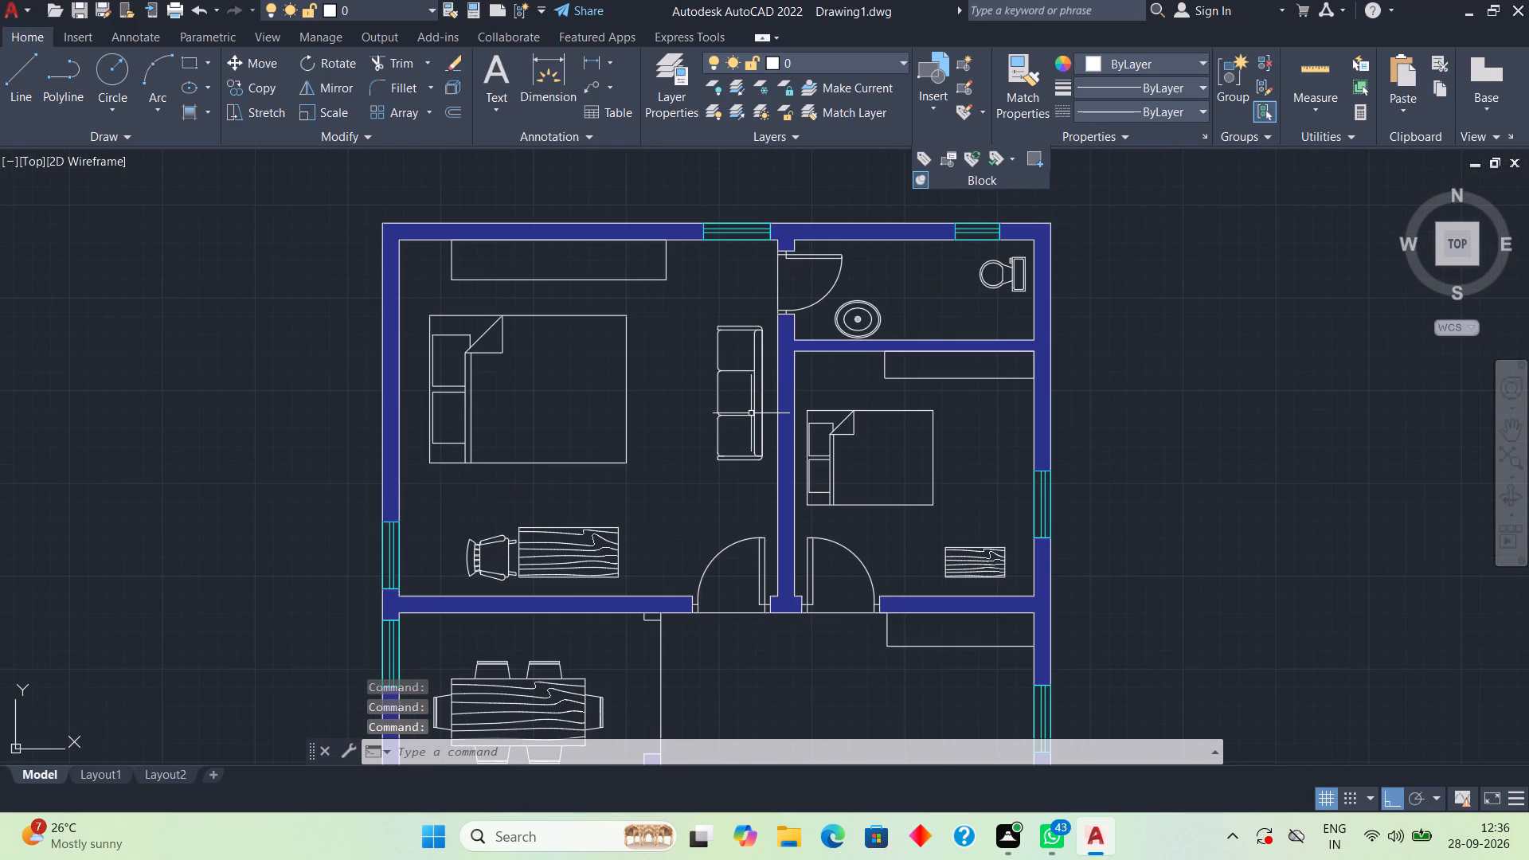
{"action": "middle_click_drag", "start_coordinate": [751, 413], "coordinate": [767, 452]}
{"action": "left_click", "coordinate": [774, 452]}
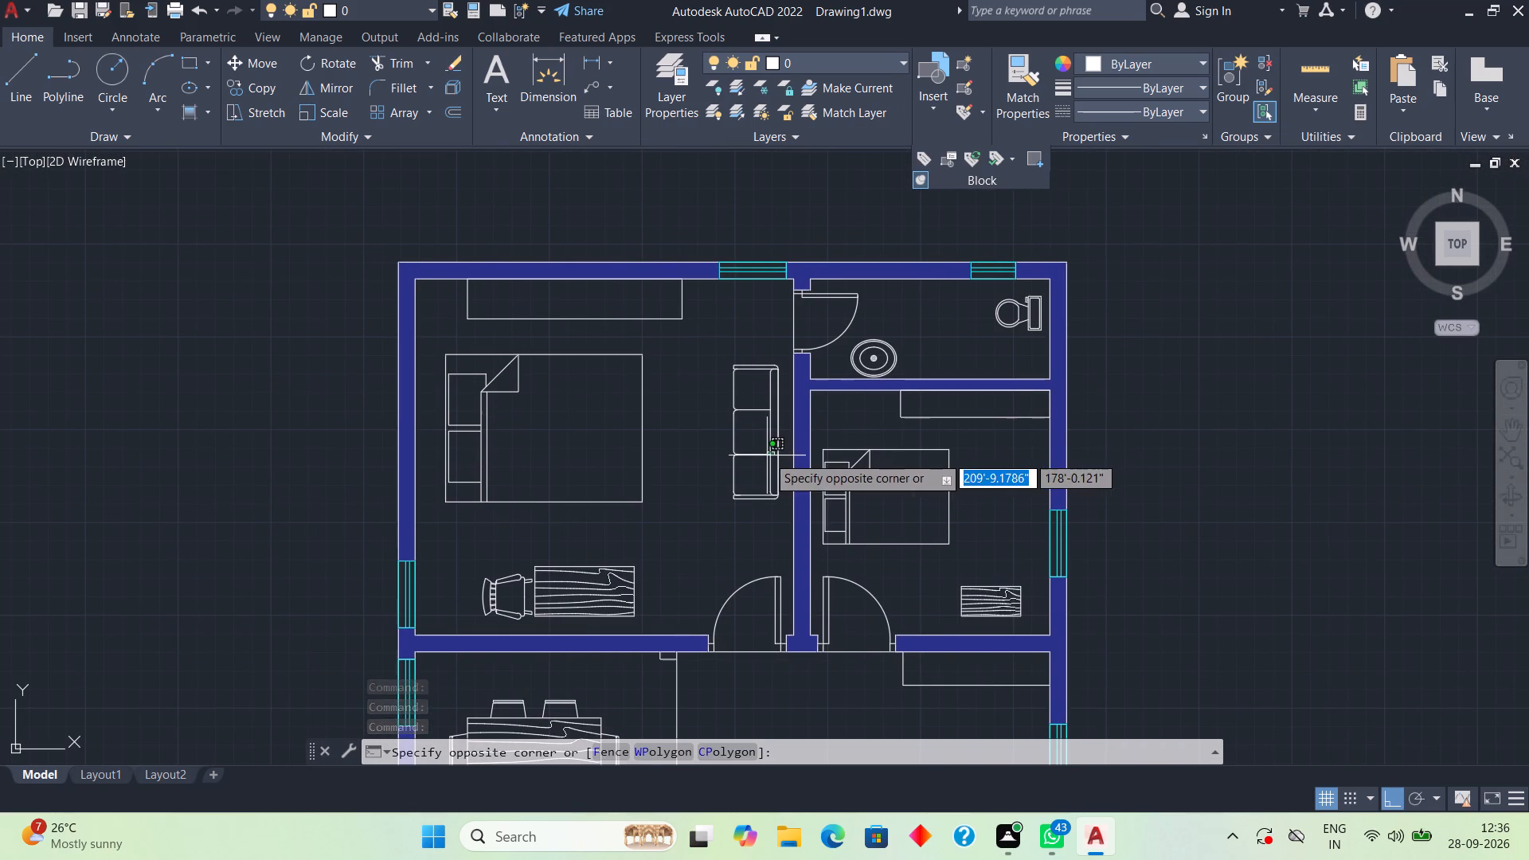
{"action": "left_click", "coordinate": [767, 455]}
{"action": "left_click_drag", "start_coordinate": [767, 455], "coordinate": [773, 487]}
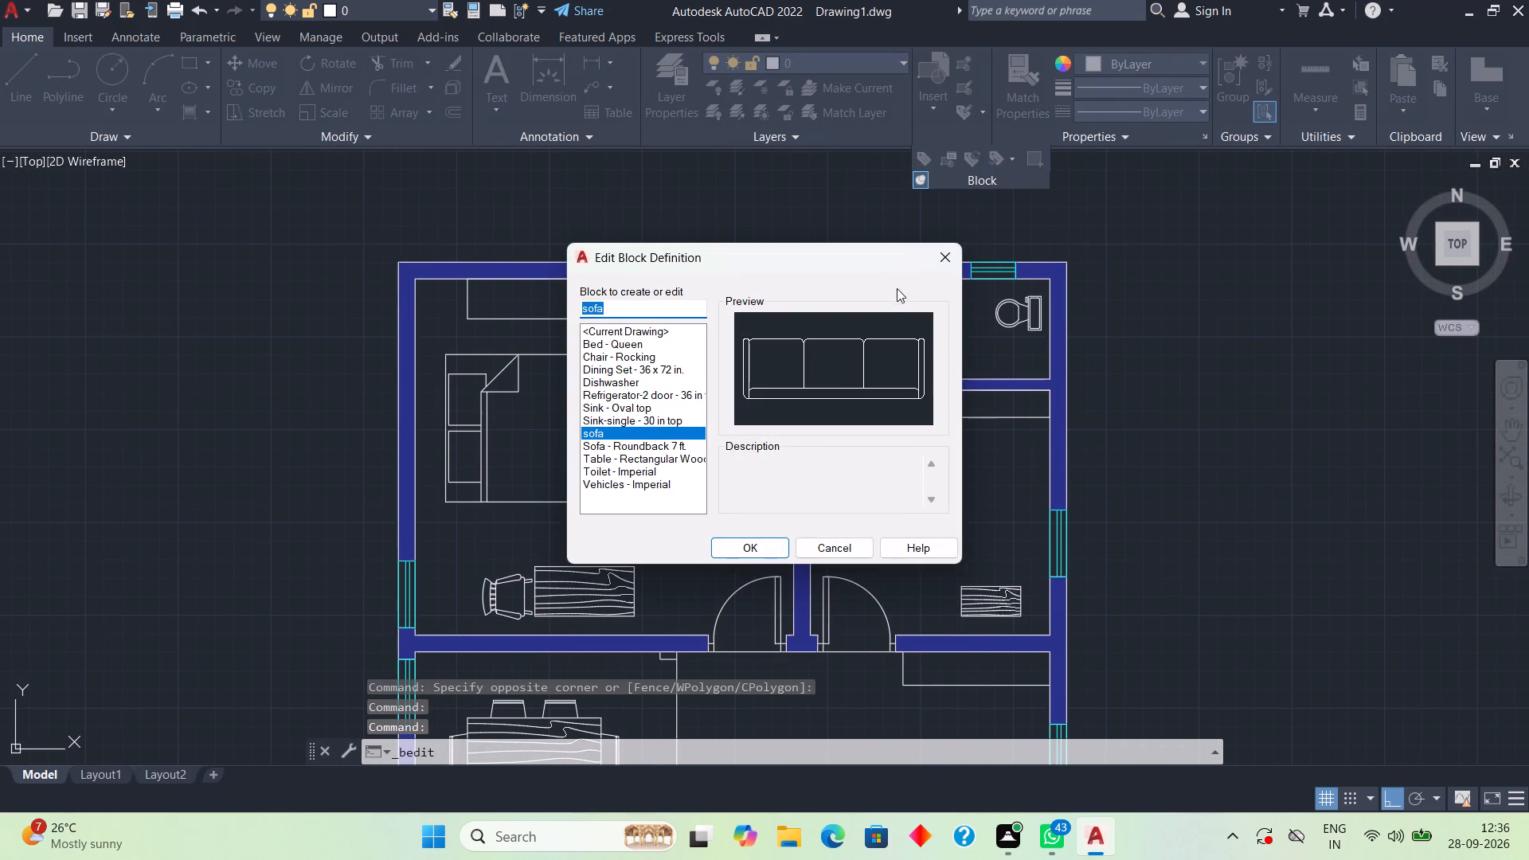
{"action": "left_click", "coordinate": [952, 256]}
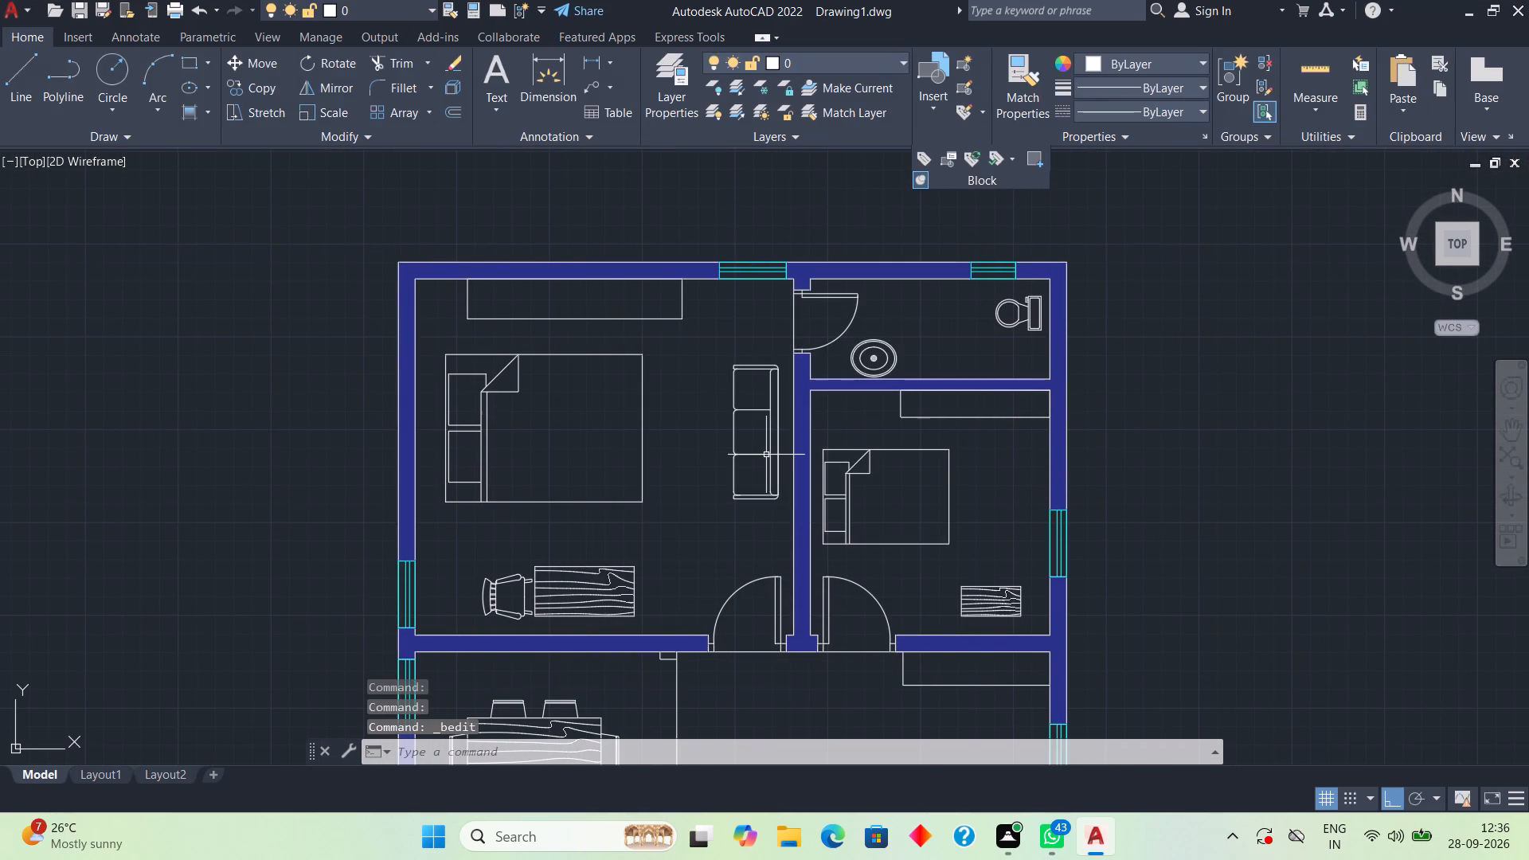
{"action": "left_click_drag", "start_coordinate": [766, 455], "coordinate": [780, 498]}
{"action": "left_click", "coordinate": [776, 496]}
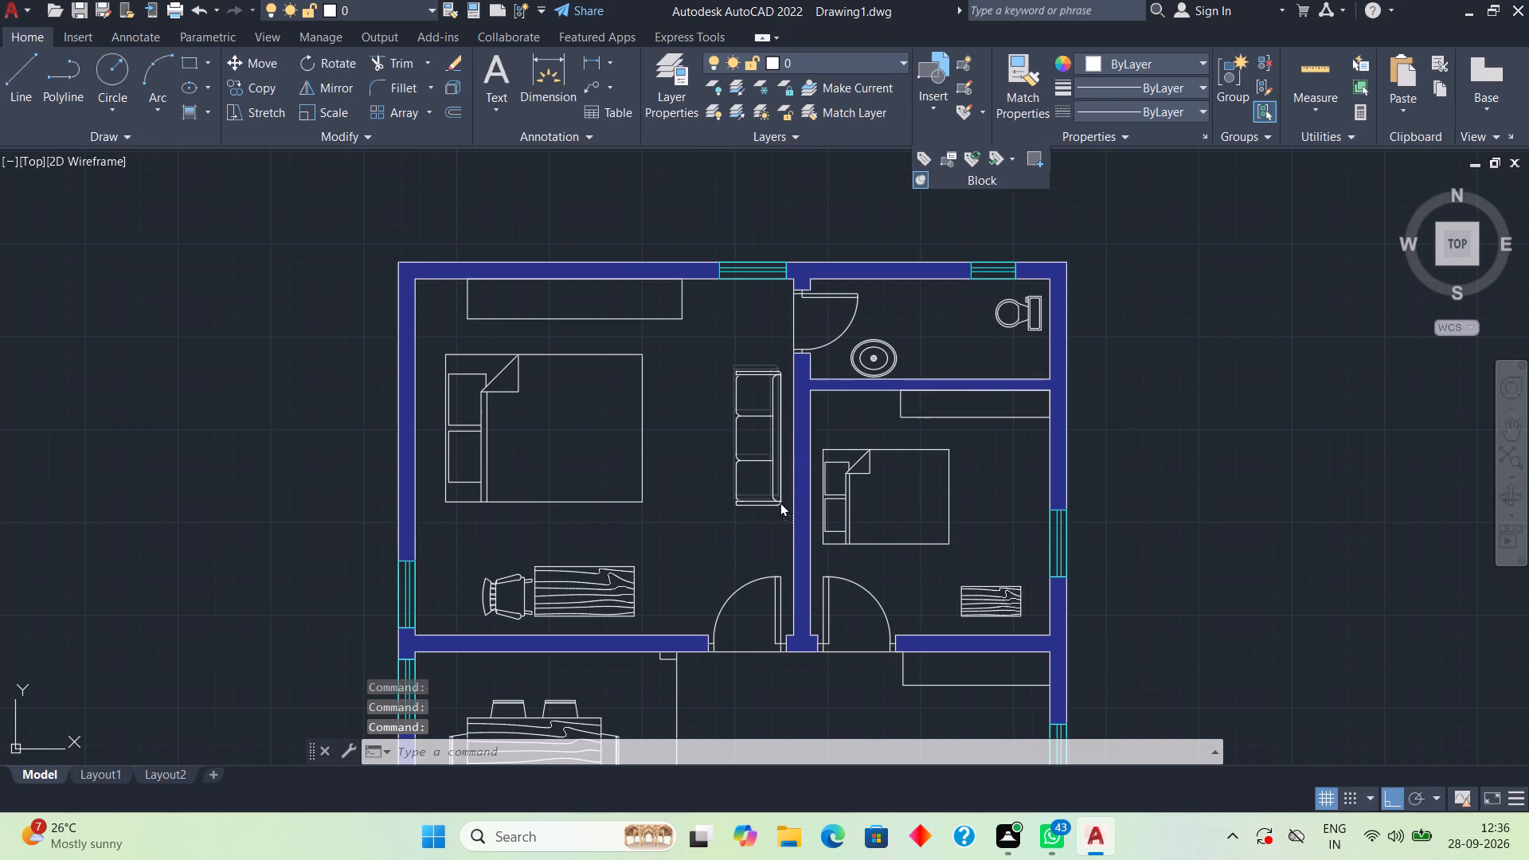
{"action": "left_click", "coordinate": [780, 501]}
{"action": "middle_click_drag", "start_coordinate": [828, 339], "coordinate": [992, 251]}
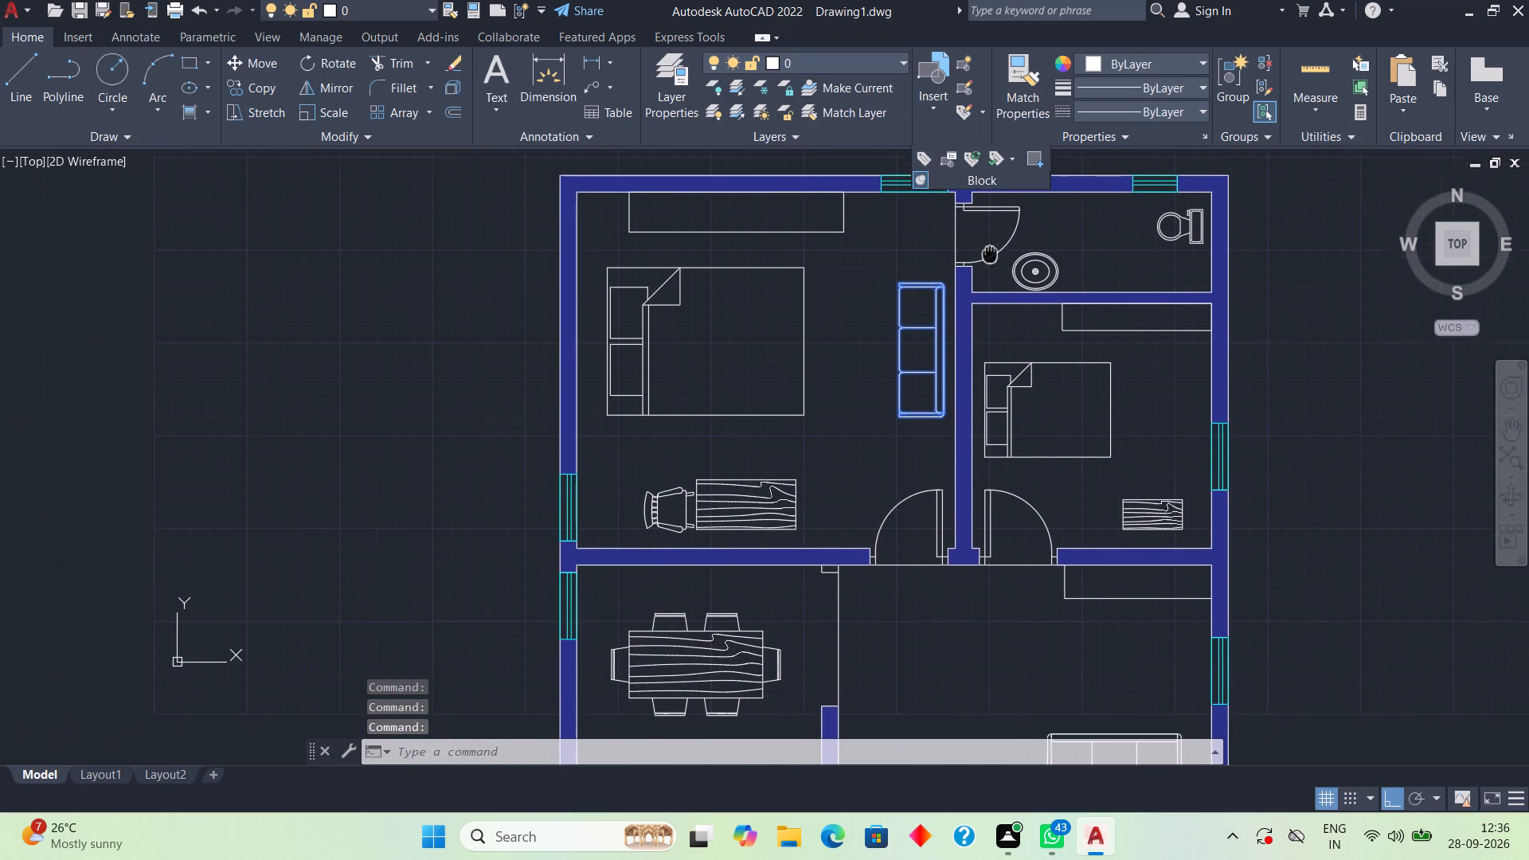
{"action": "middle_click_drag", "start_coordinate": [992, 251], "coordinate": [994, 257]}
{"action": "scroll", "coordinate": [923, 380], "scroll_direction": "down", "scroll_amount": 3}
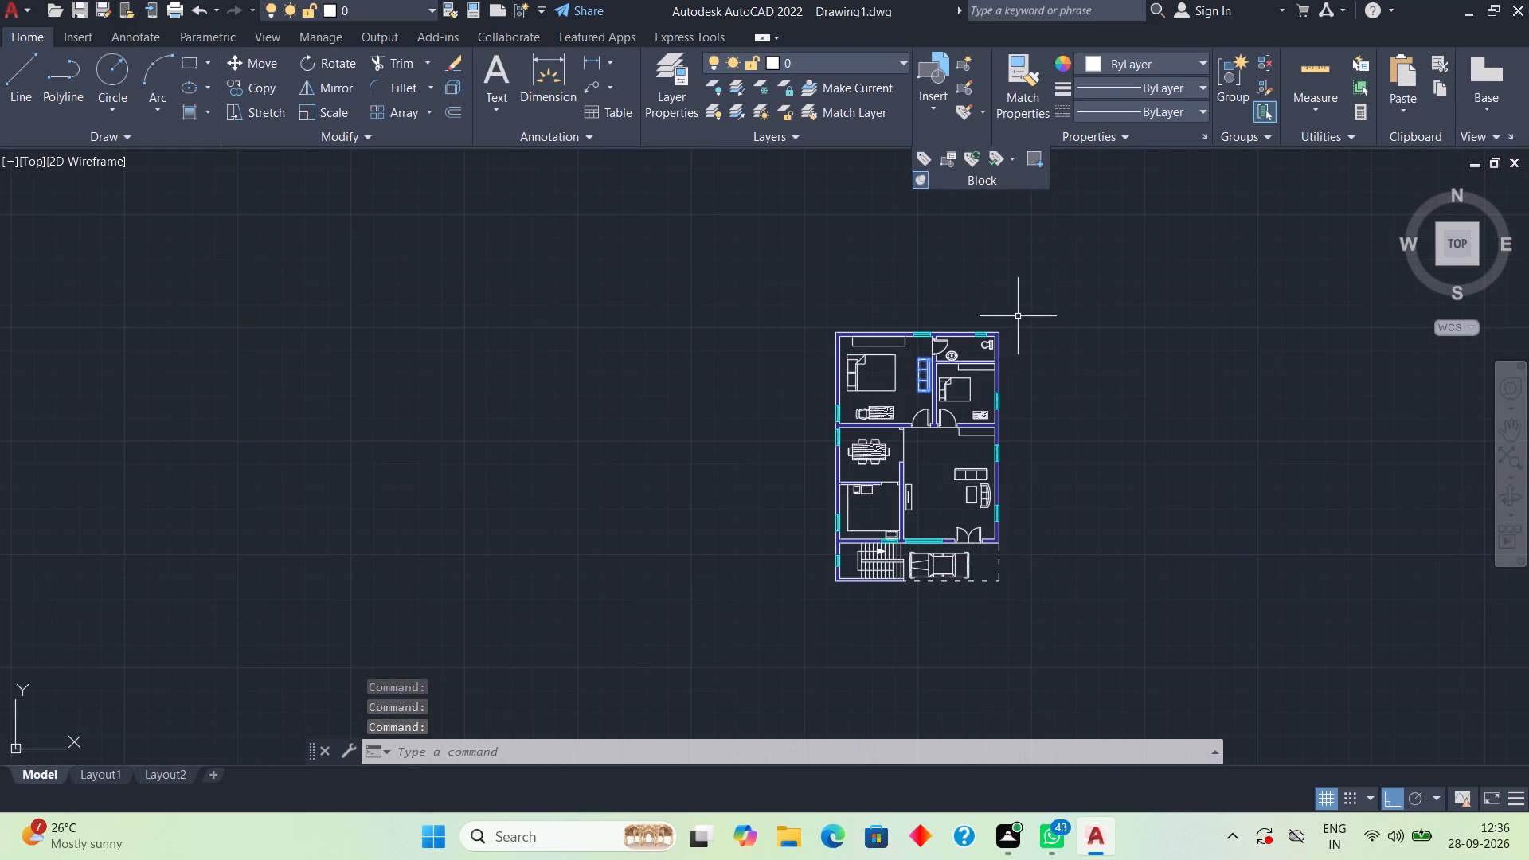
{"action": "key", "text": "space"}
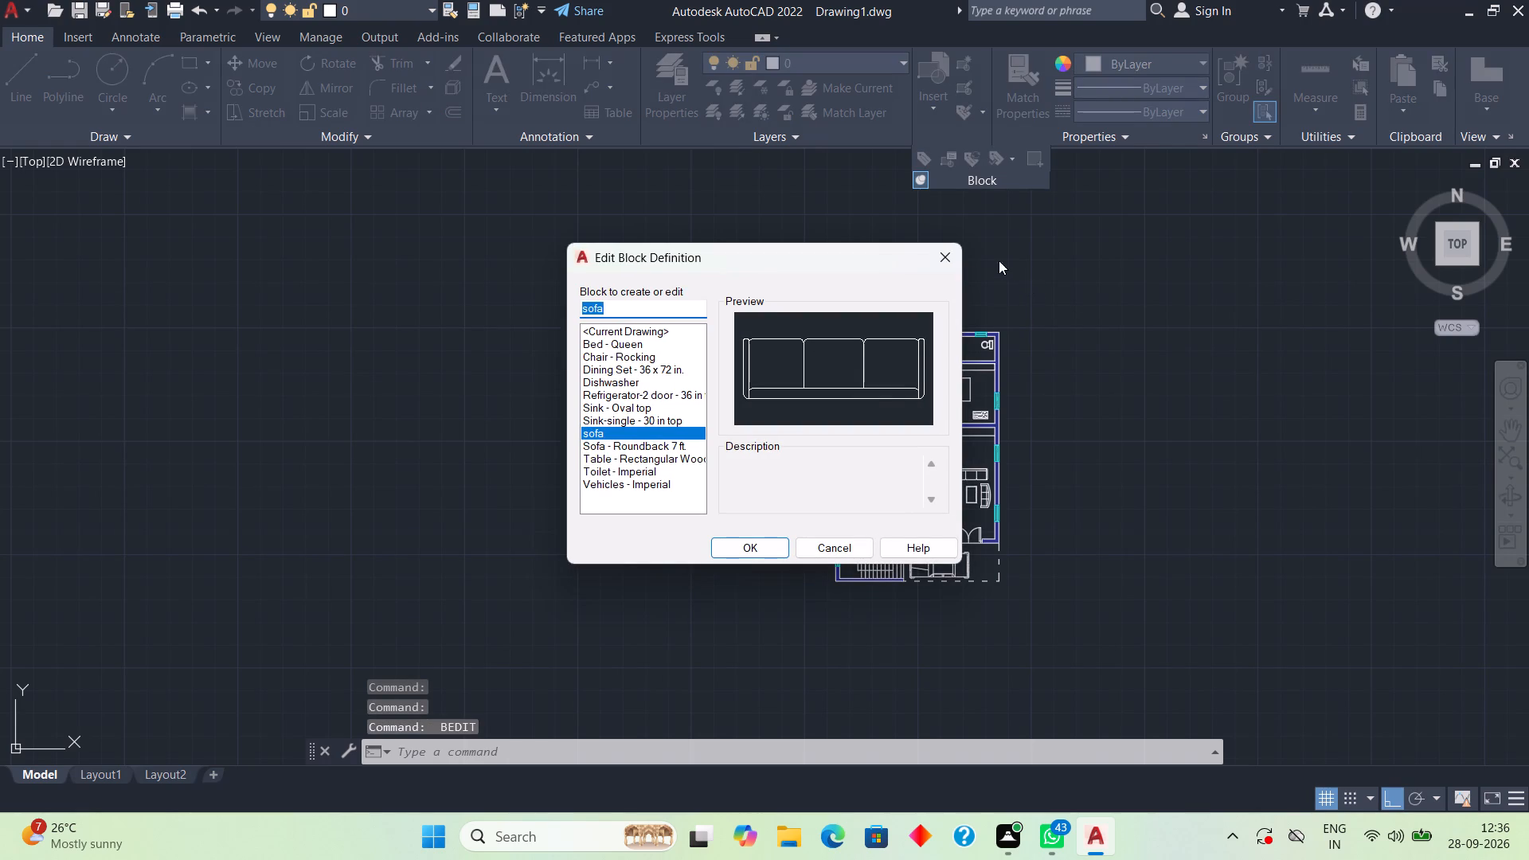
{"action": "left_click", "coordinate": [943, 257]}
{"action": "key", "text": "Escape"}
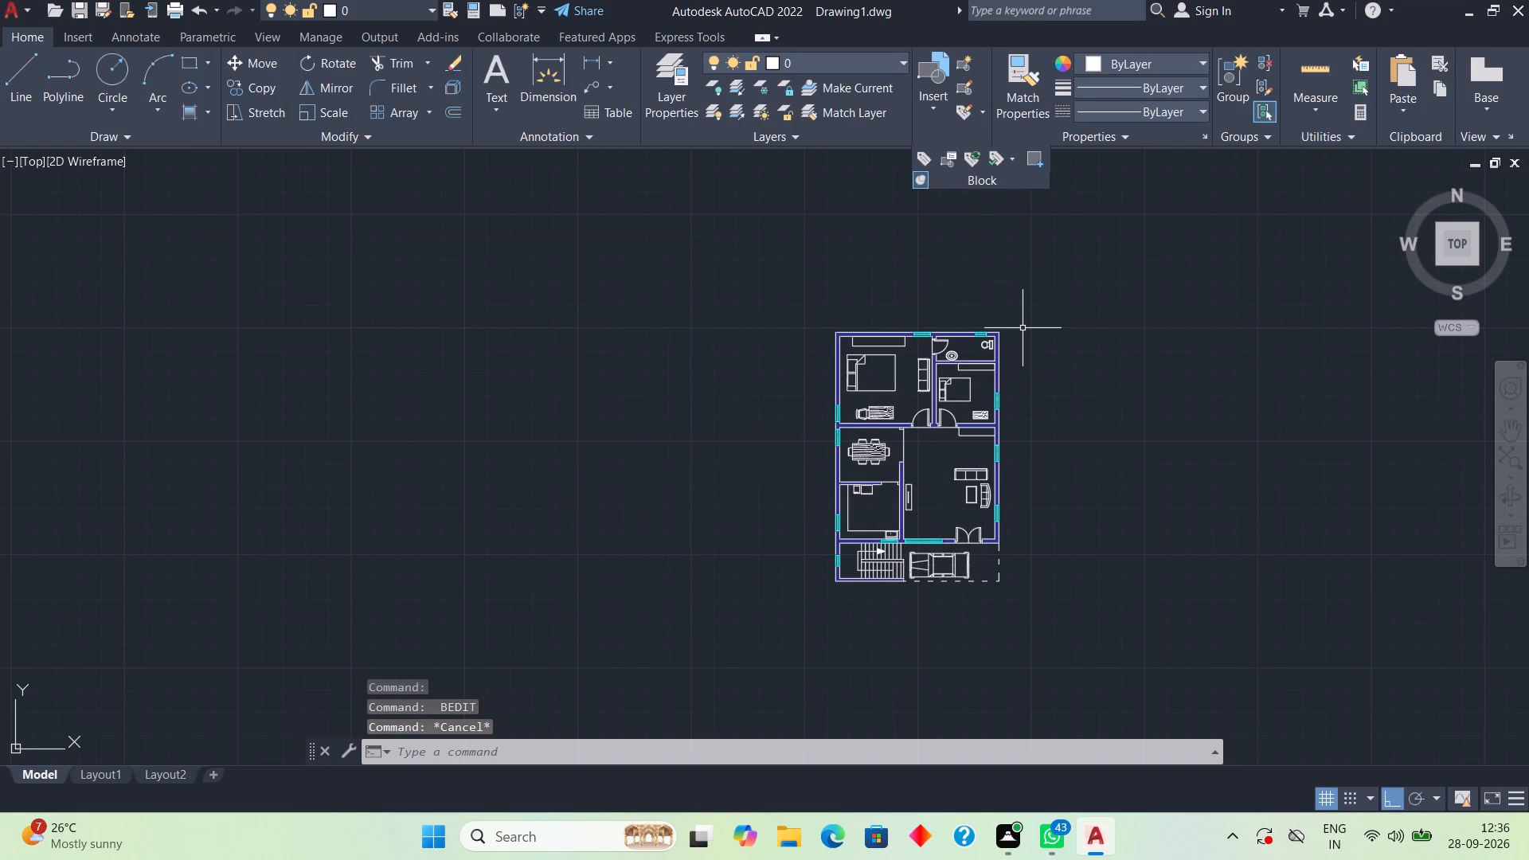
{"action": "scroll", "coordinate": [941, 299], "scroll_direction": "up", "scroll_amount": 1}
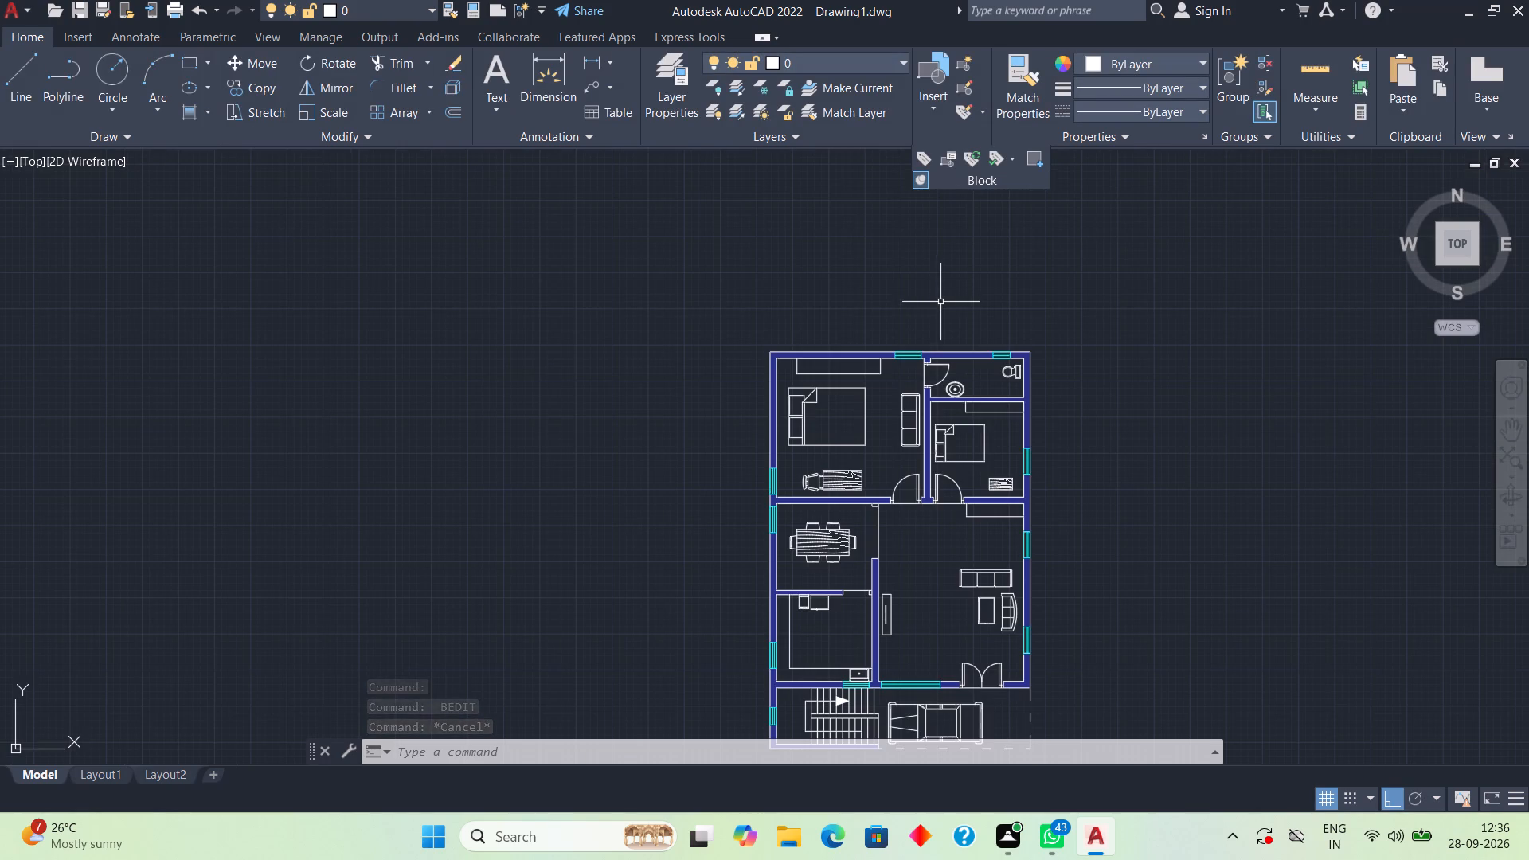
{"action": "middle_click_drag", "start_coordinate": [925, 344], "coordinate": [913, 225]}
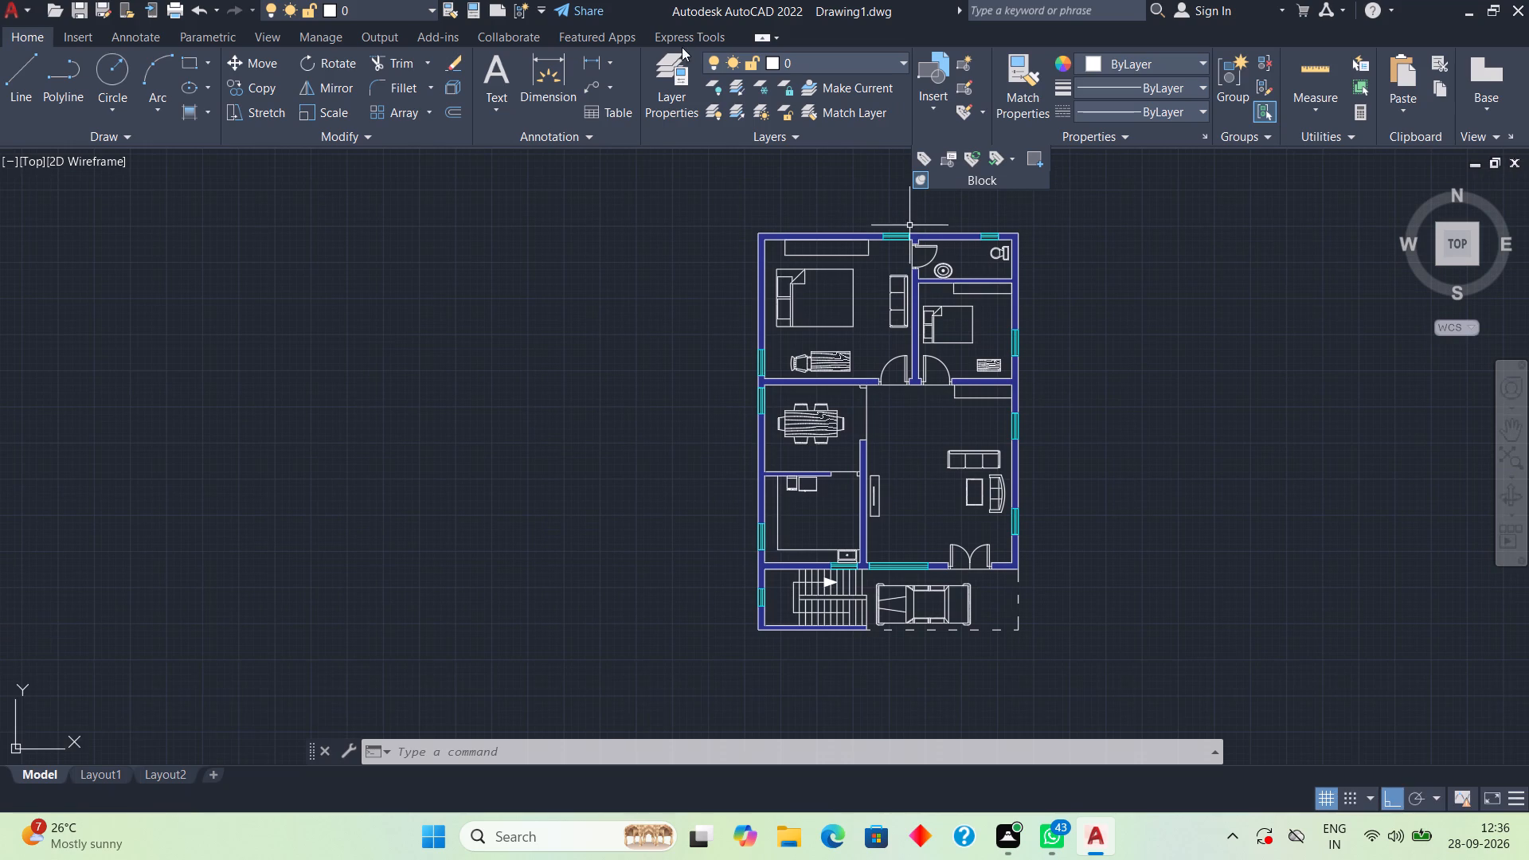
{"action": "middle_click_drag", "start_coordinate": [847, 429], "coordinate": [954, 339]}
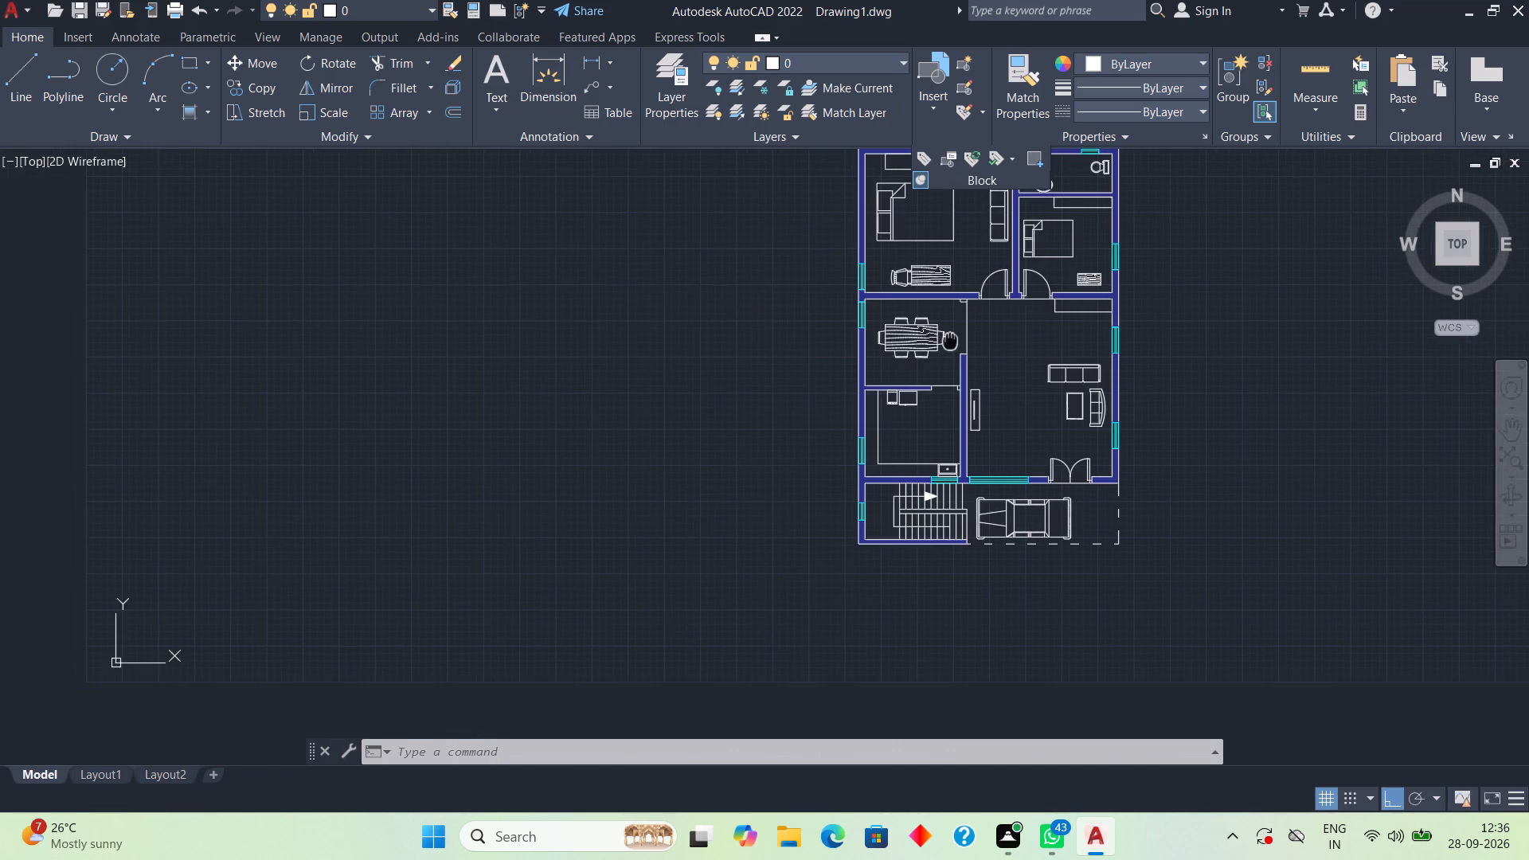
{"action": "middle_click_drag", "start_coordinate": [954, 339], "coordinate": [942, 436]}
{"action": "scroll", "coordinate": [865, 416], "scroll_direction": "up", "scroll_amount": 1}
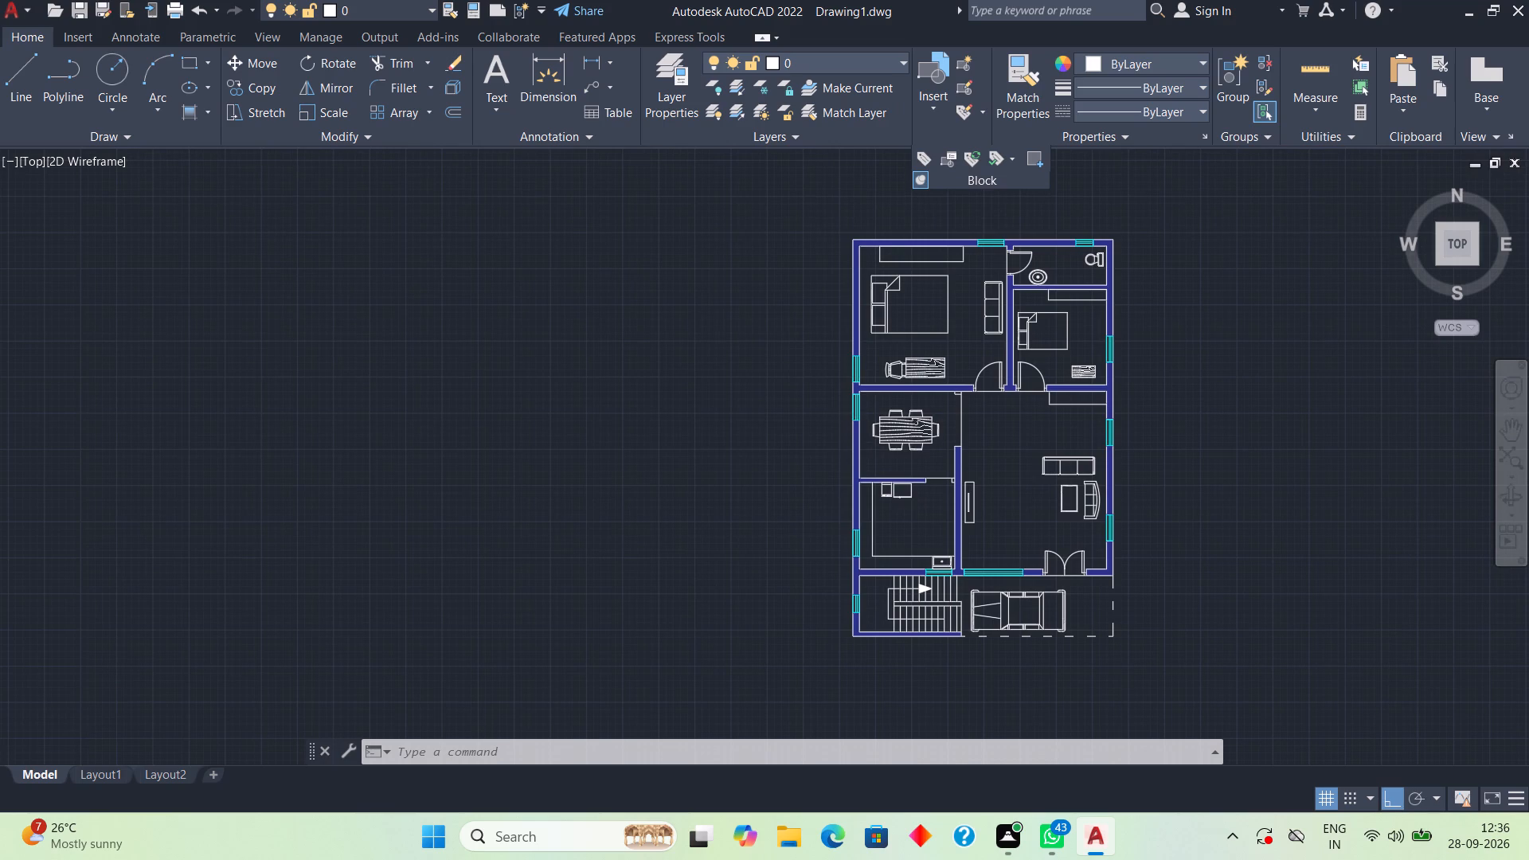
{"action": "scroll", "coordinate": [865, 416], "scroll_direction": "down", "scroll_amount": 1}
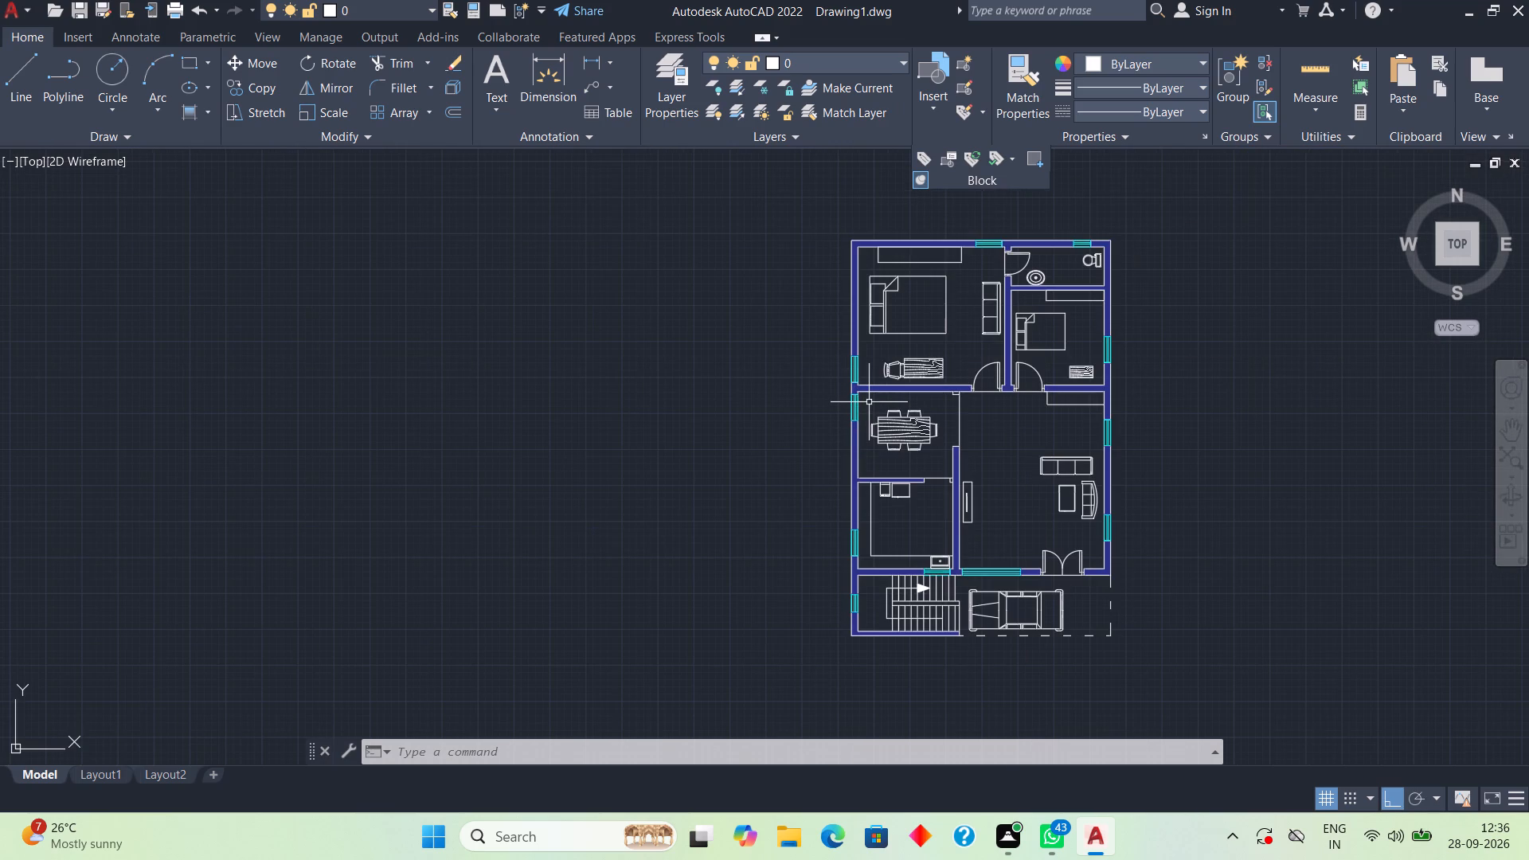
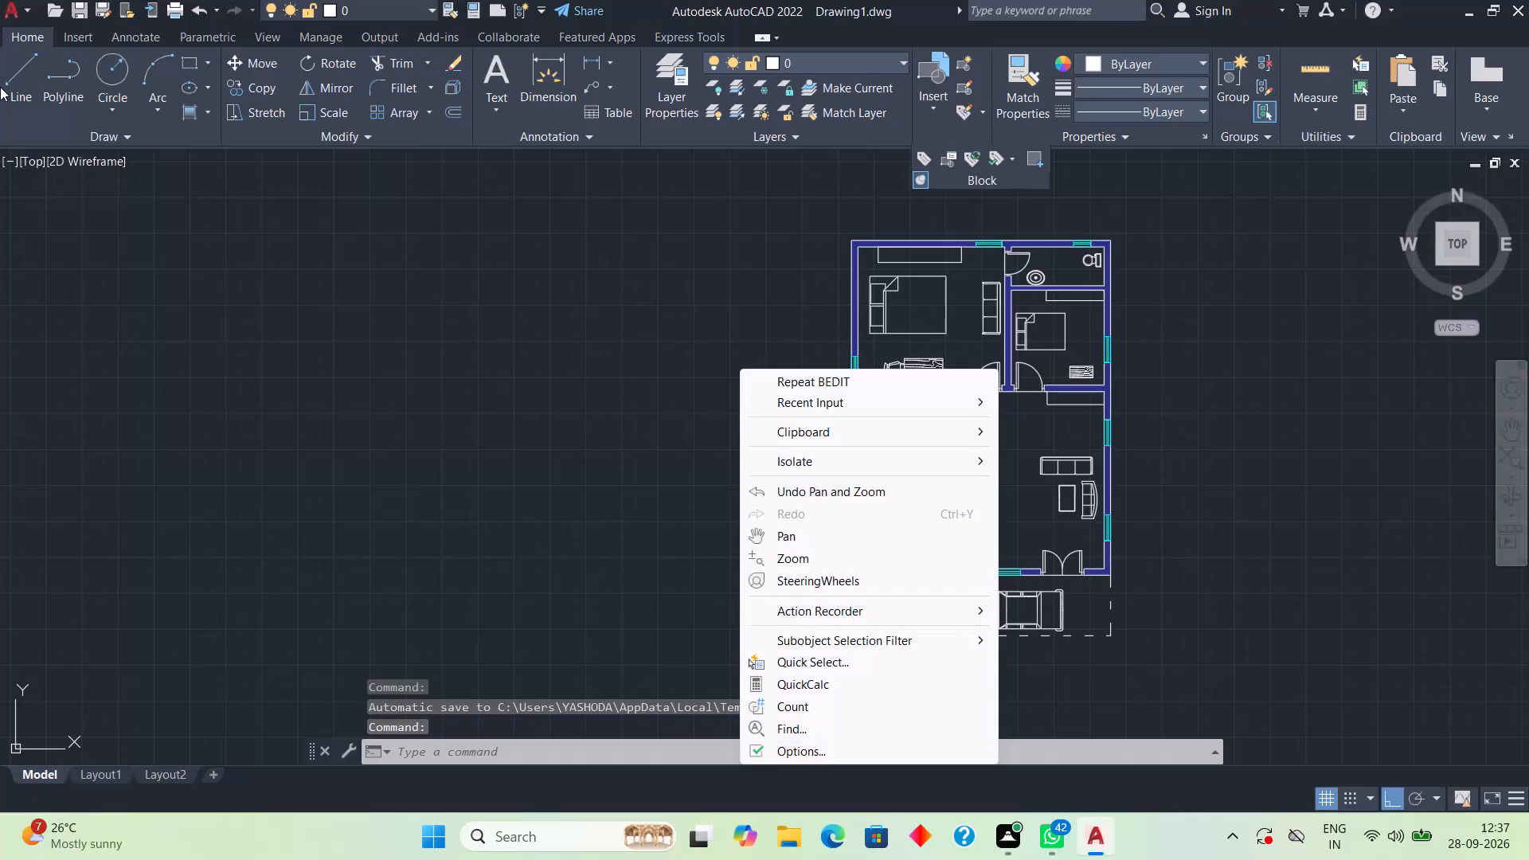
Draw a rectangle about 2'-8" by 1'-2" on the kitchen counter strip beside the sink, along the wall shared with the staircase.
{"action": "left_click", "coordinate": [704, 227]}
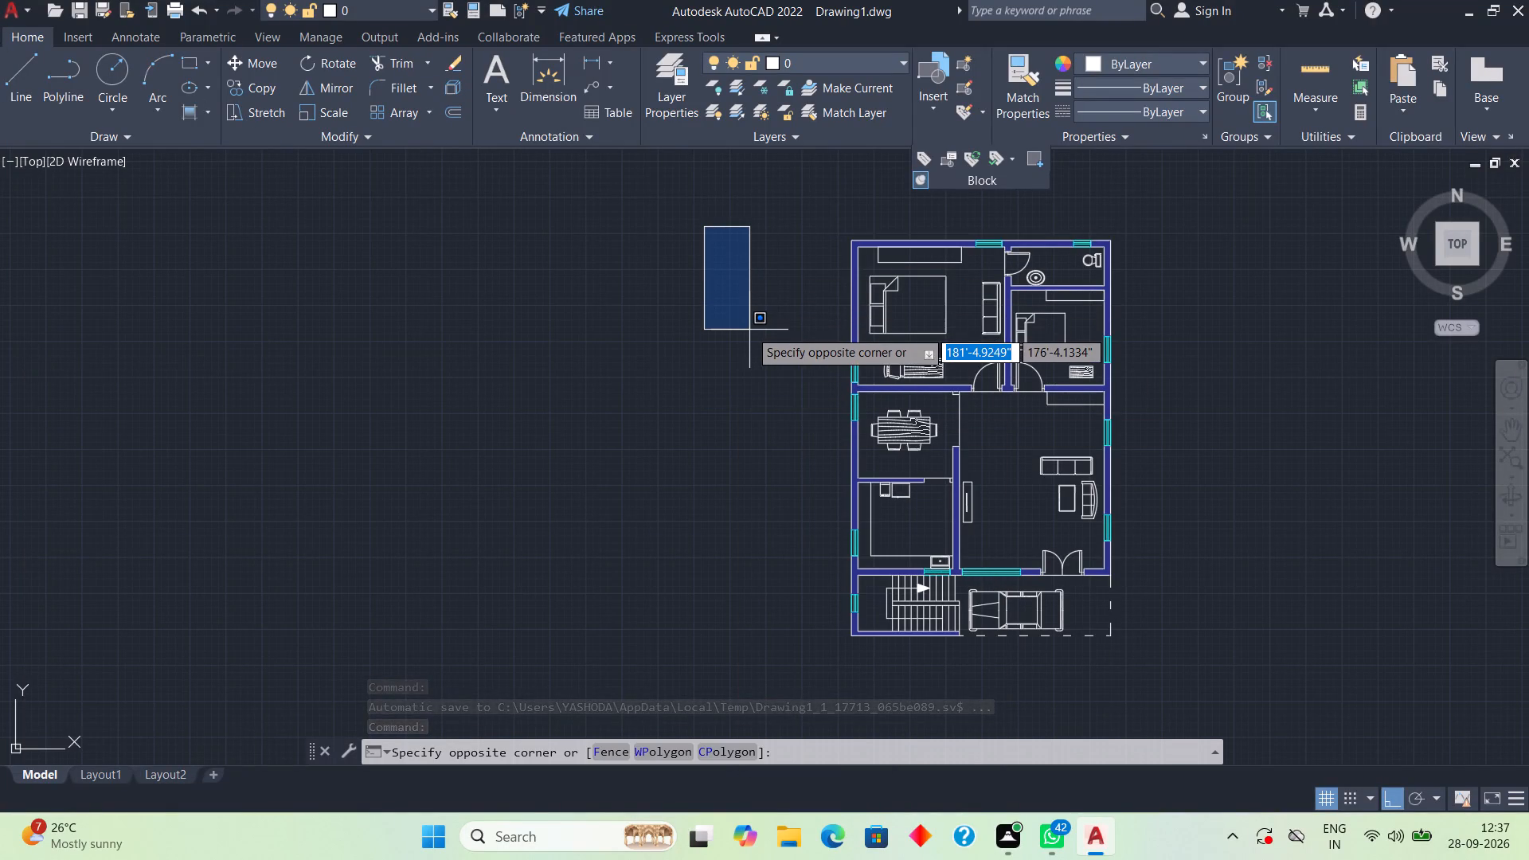
{"action": "key", "text": "Escape"}
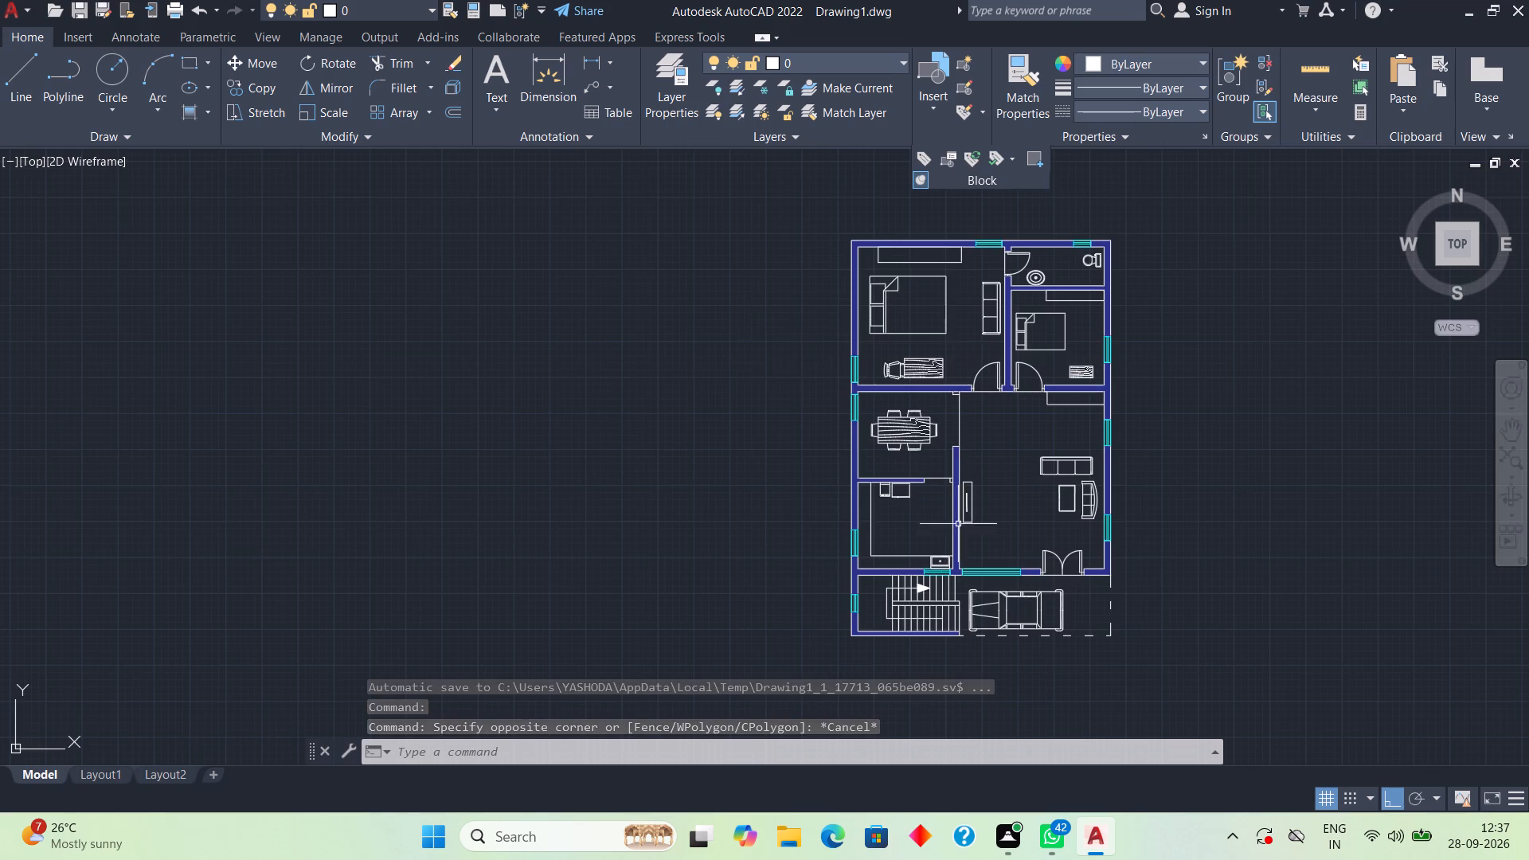
{"action": "scroll", "coordinate": [960, 529], "scroll_direction": "up", "scroll_amount": 1}
{"action": "scroll", "coordinate": [806, 573], "scroll_direction": "up", "scroll_amount": 4}
{"action": "middle_click_drag", "start_coordinate": [834, 581], "coordinate": [730, 399]}
{"action": "scroll", "coordinate": [730, 399], "scroll_direction": "up", "scroll_amount": 1}
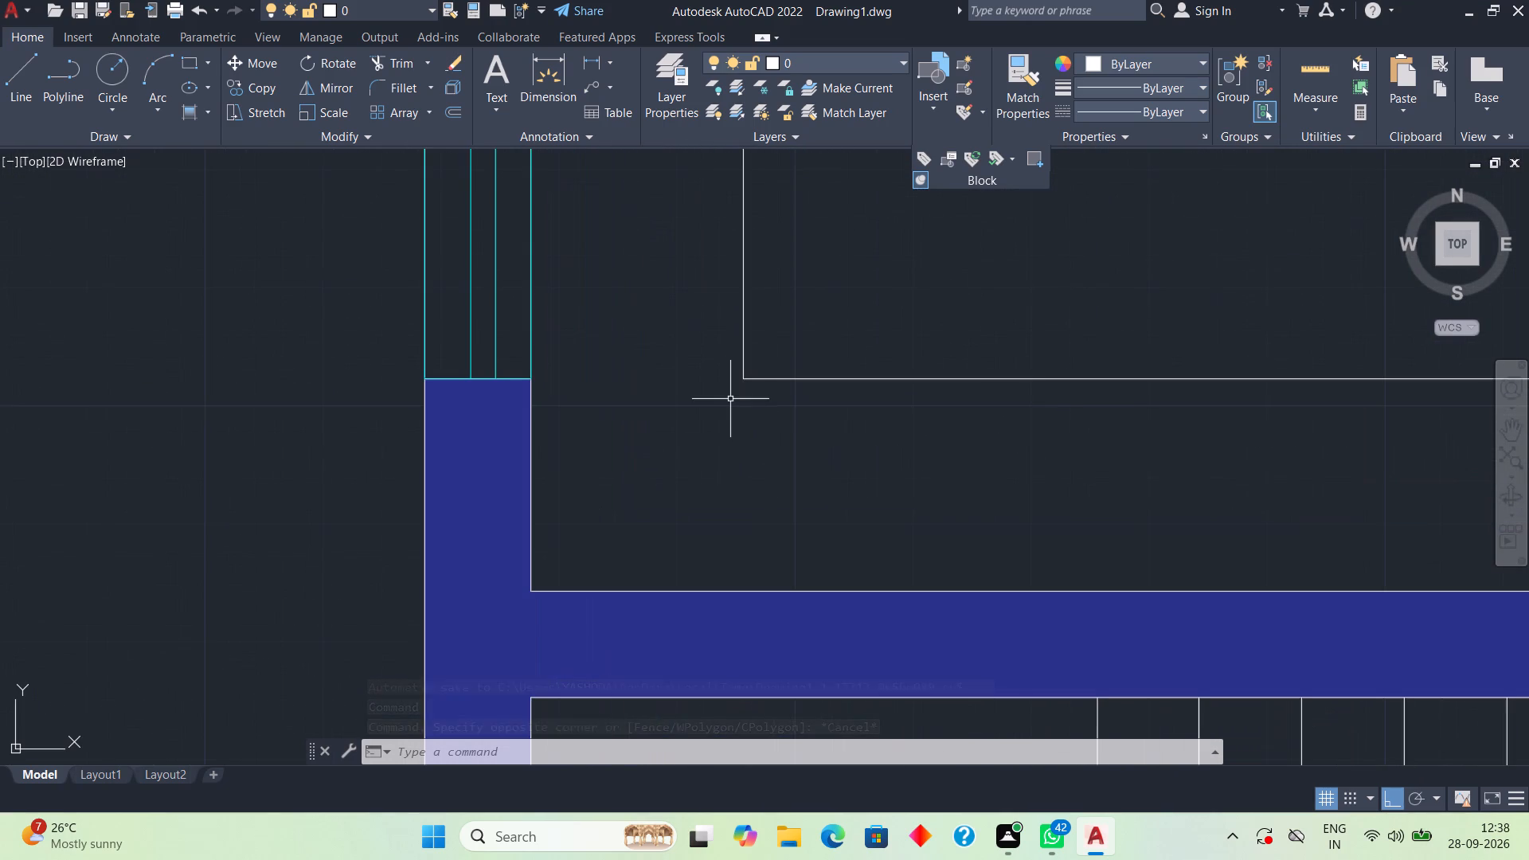
{"action": "middle_click_drag", "start_coordinate": [753, 413], "coordinate": [295, 393]}
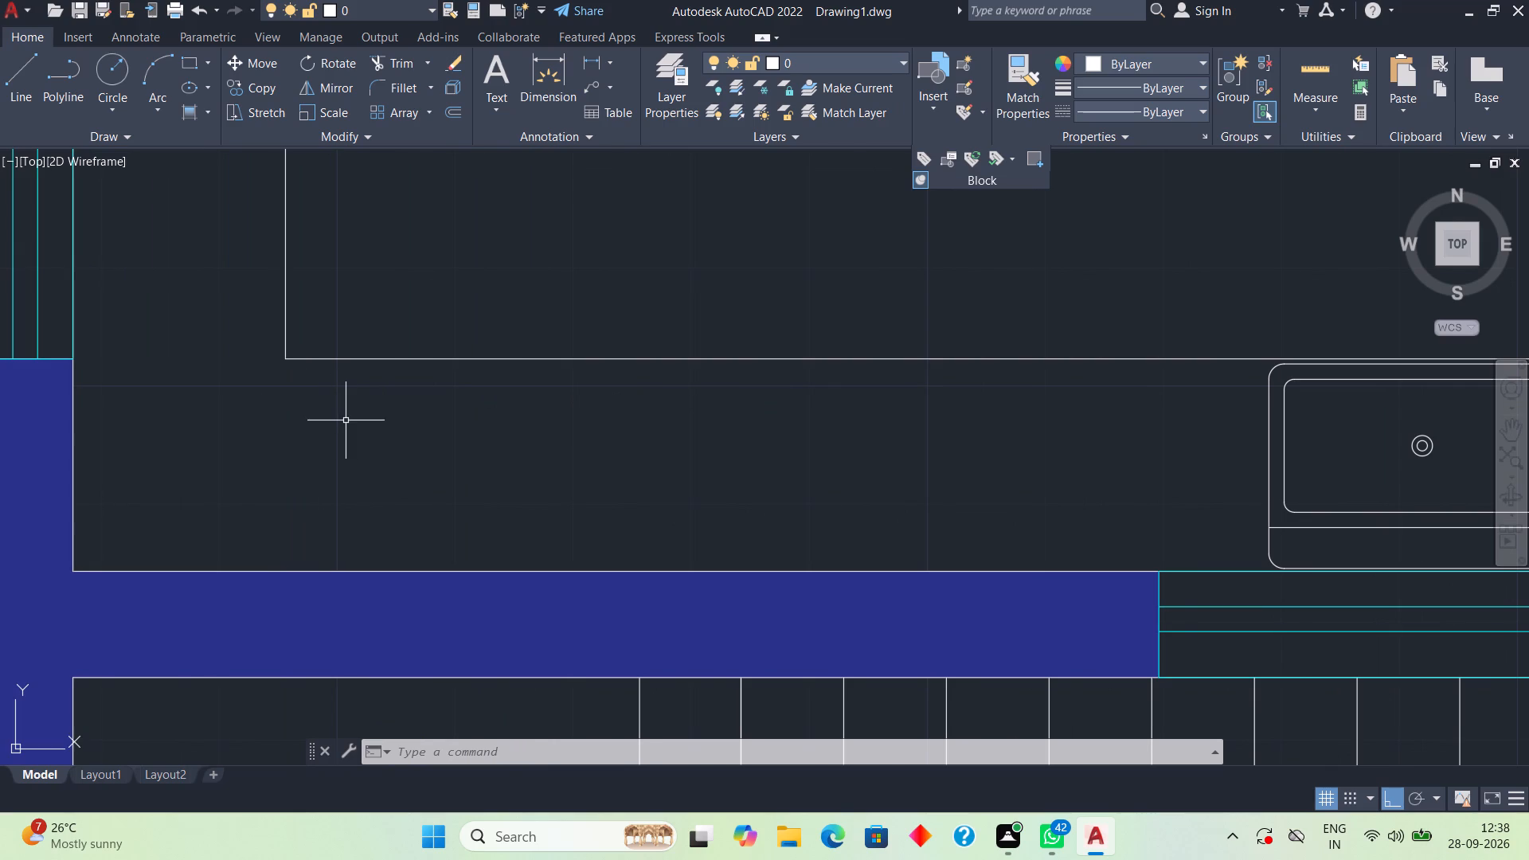
{"action": "key", "text": "r"}
{"action": "key", "text": "e"}
{"action": "type", "text": "c"}
{"action": "key", "text": "space"}
{"action": "left_click", "coordinate": [588, 378]}
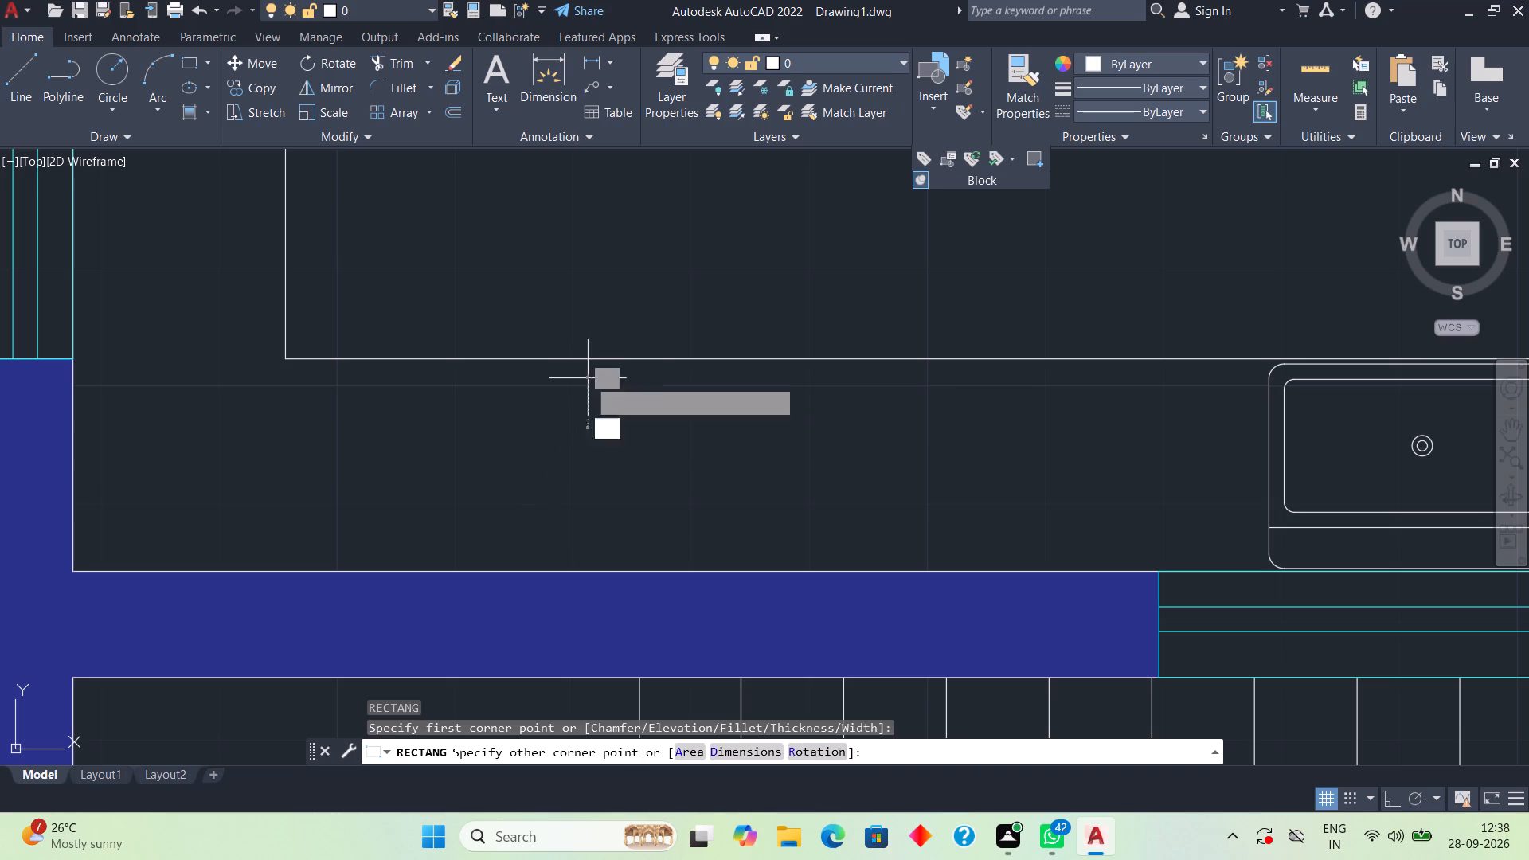
{"action": "left_click", "coordinate": [971, 545]}
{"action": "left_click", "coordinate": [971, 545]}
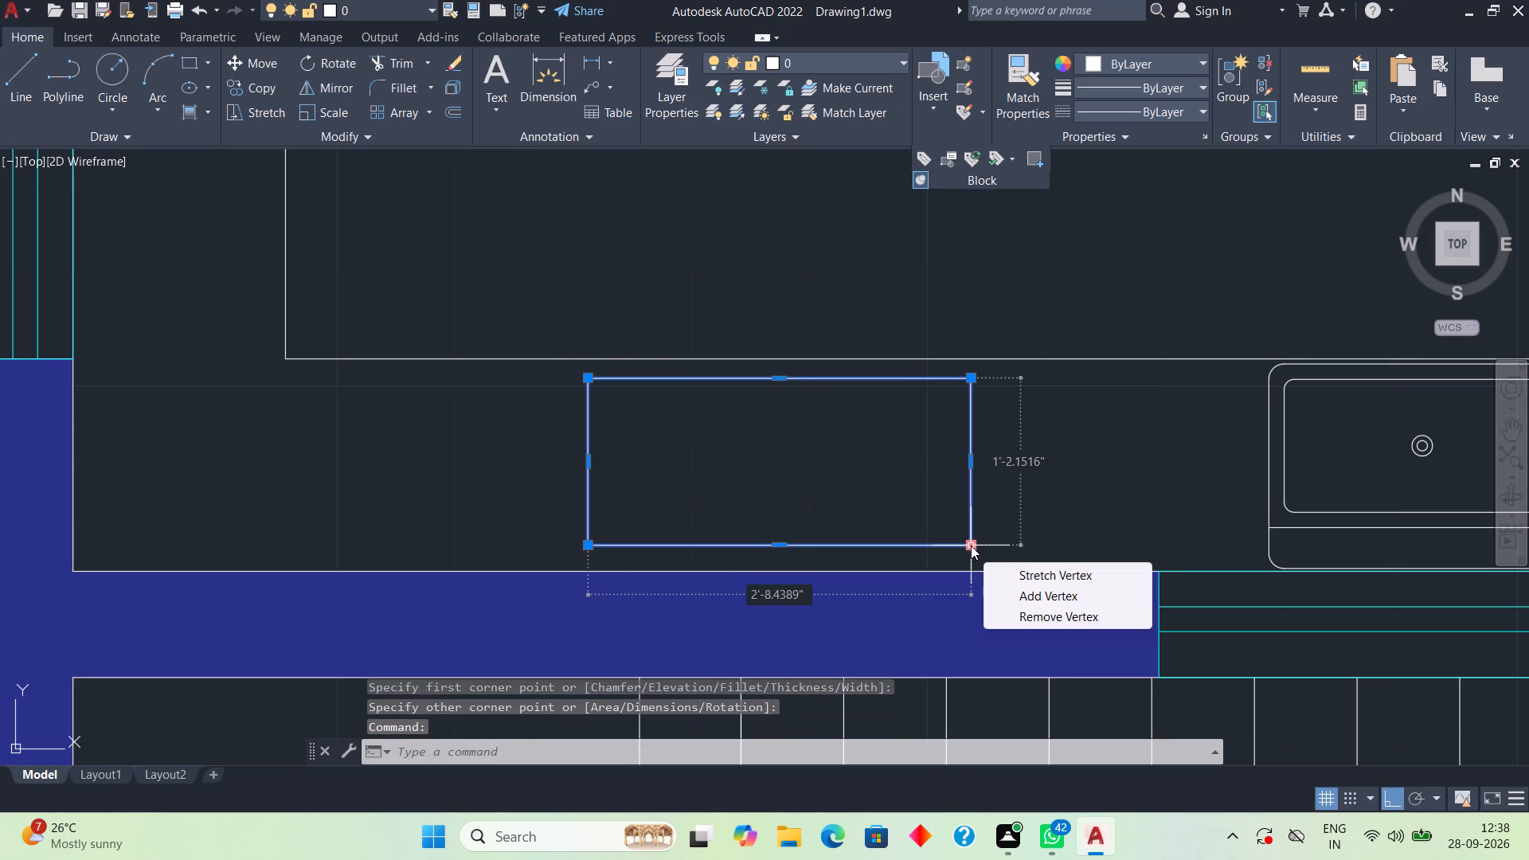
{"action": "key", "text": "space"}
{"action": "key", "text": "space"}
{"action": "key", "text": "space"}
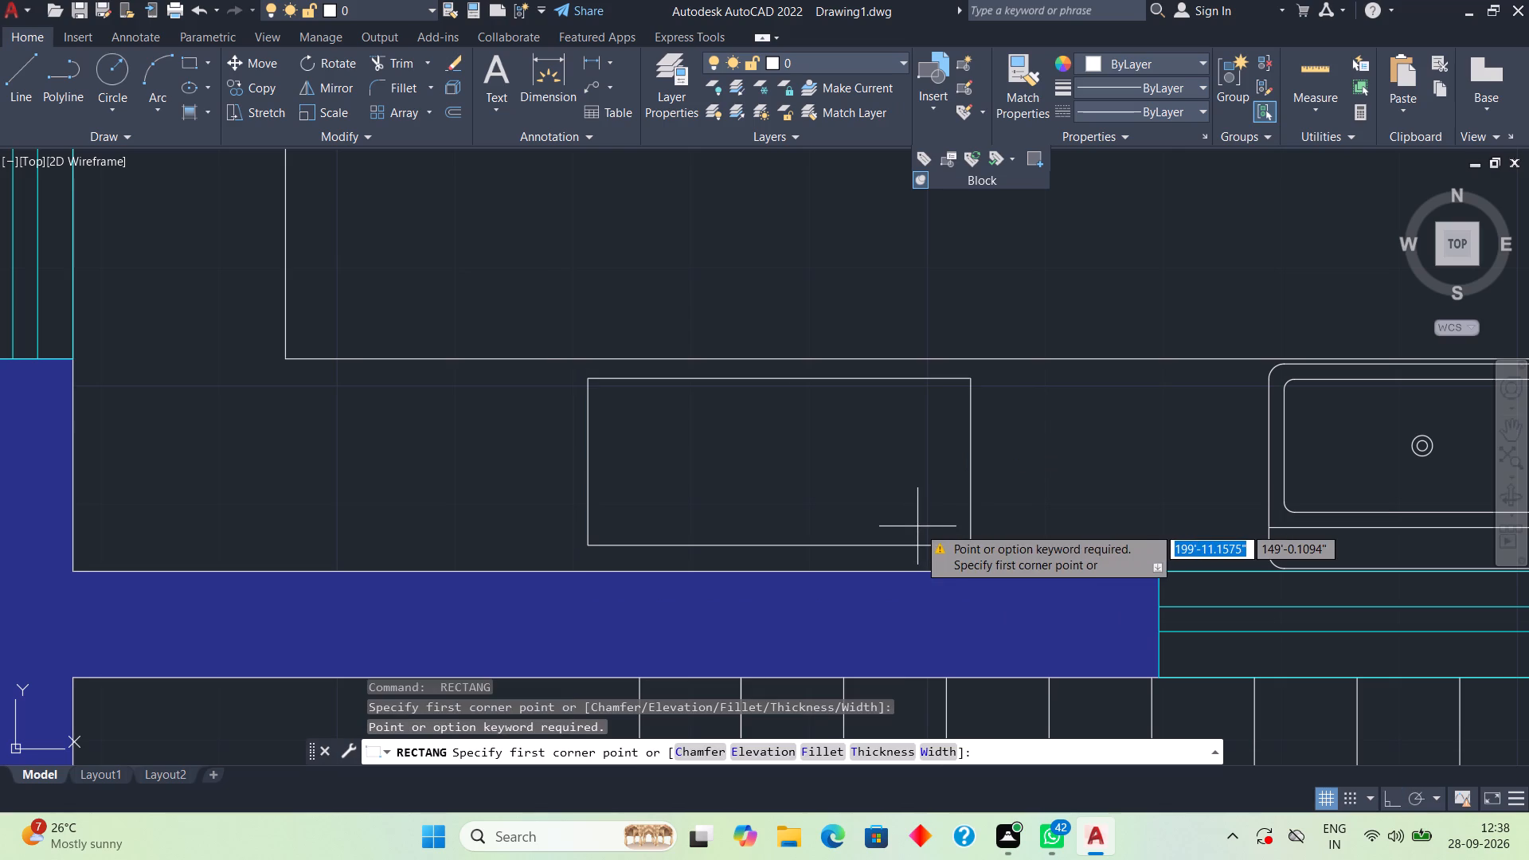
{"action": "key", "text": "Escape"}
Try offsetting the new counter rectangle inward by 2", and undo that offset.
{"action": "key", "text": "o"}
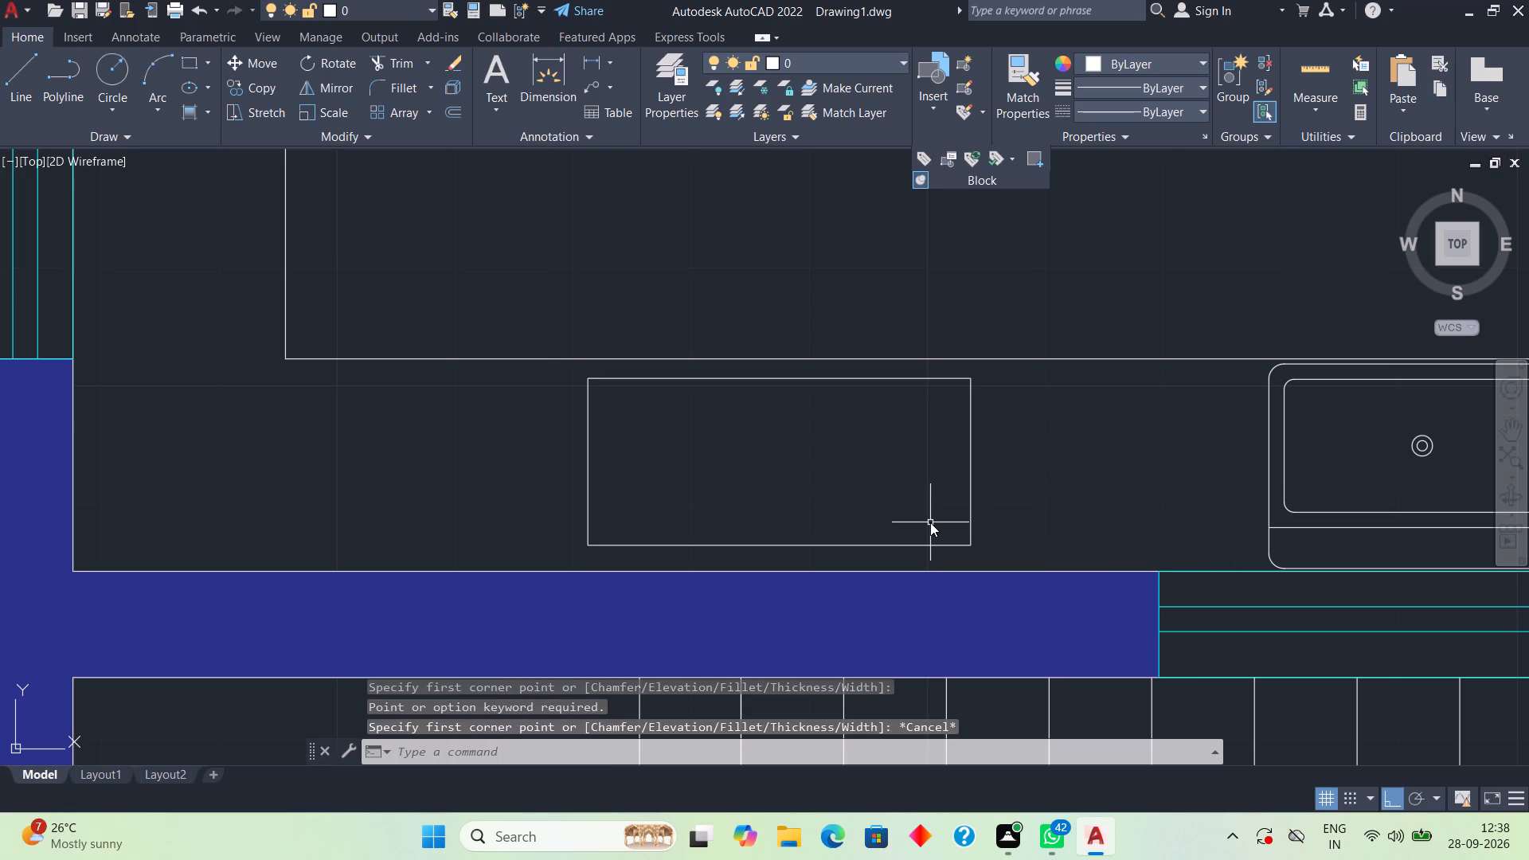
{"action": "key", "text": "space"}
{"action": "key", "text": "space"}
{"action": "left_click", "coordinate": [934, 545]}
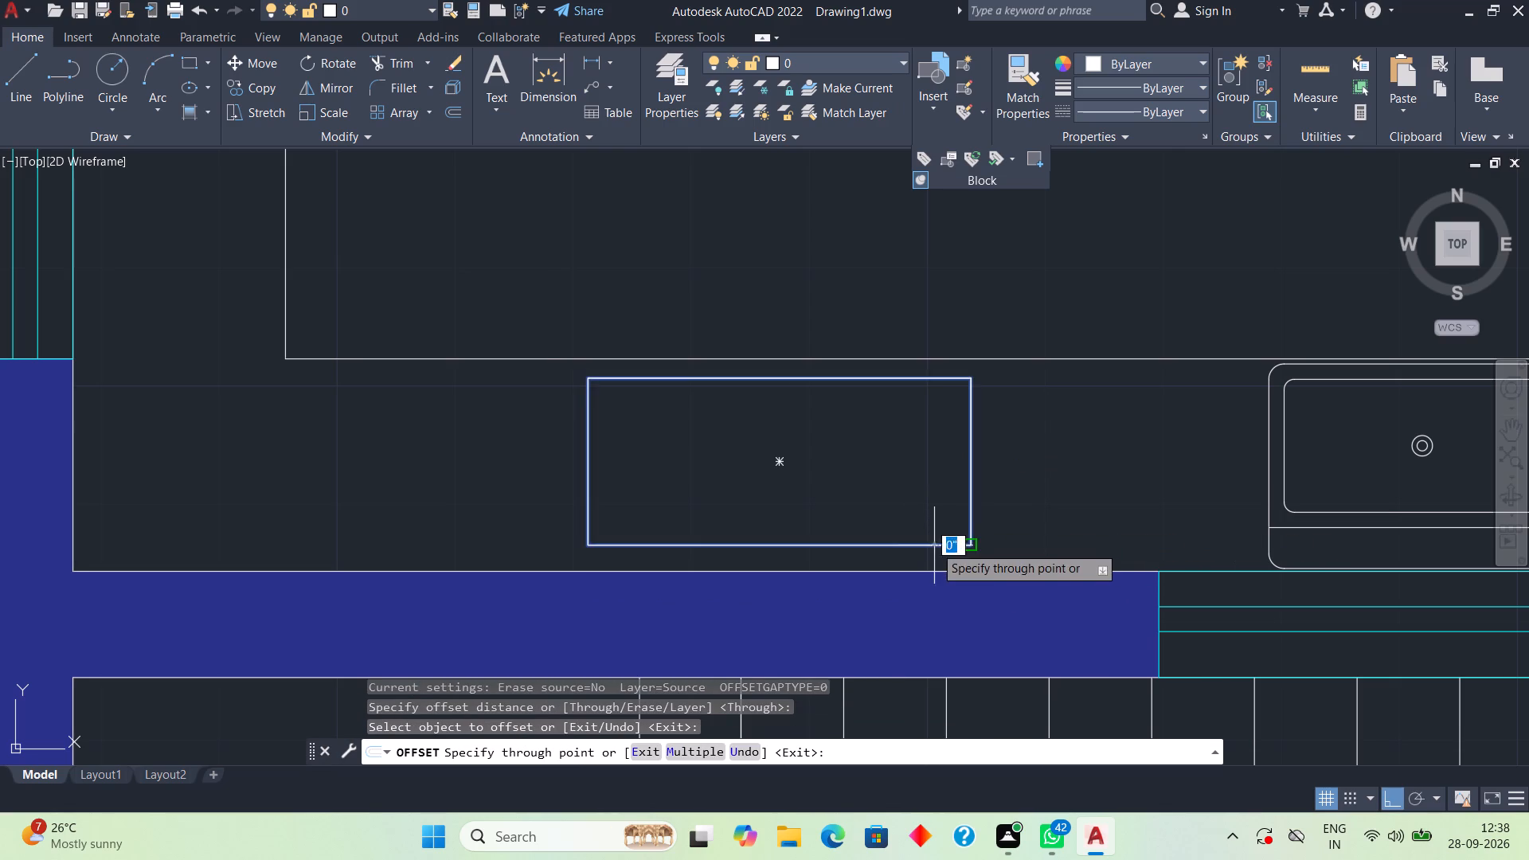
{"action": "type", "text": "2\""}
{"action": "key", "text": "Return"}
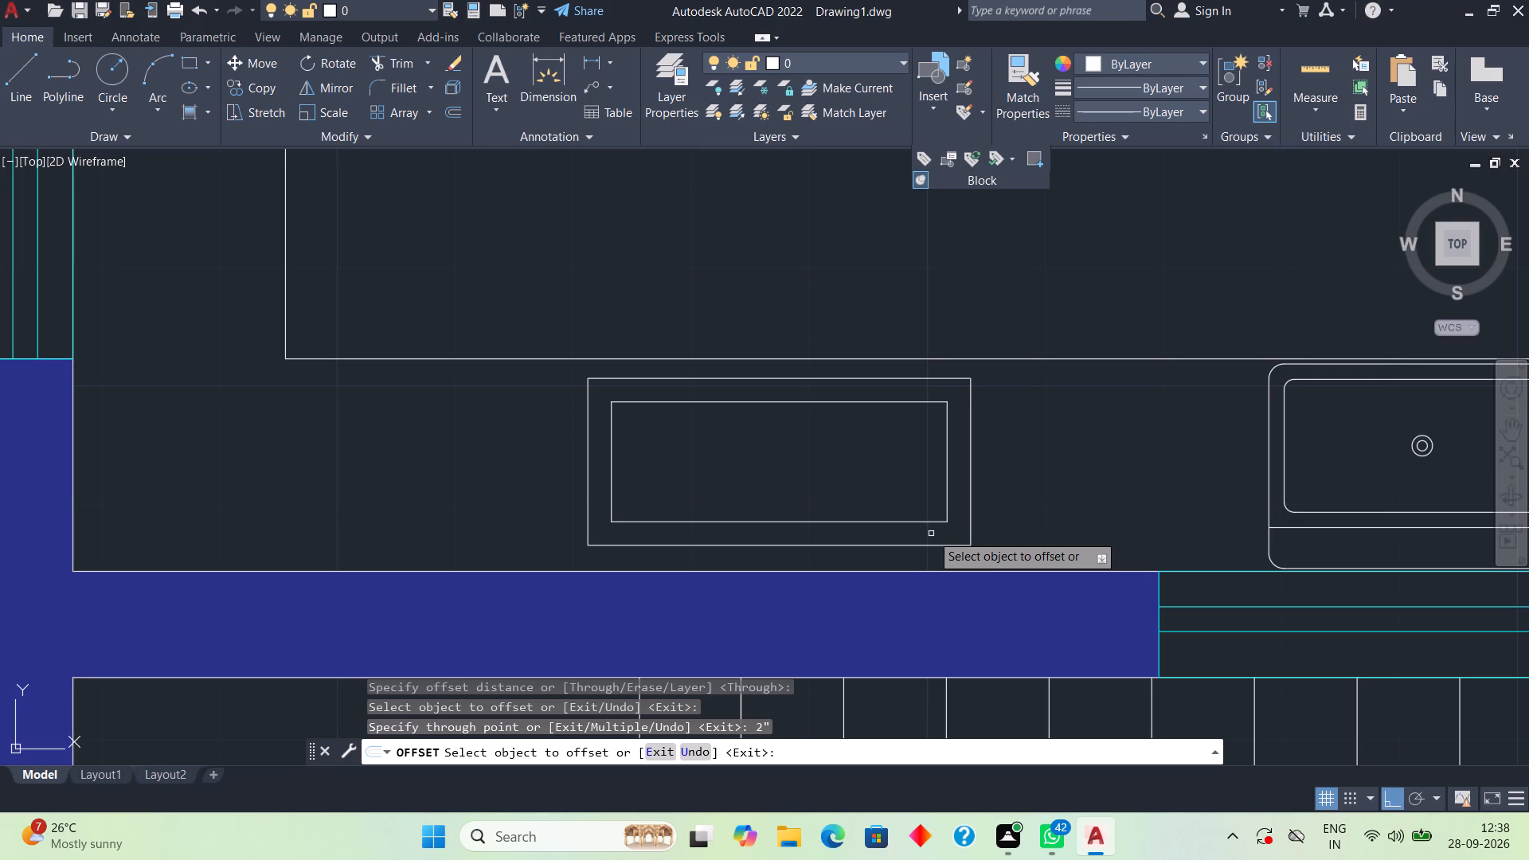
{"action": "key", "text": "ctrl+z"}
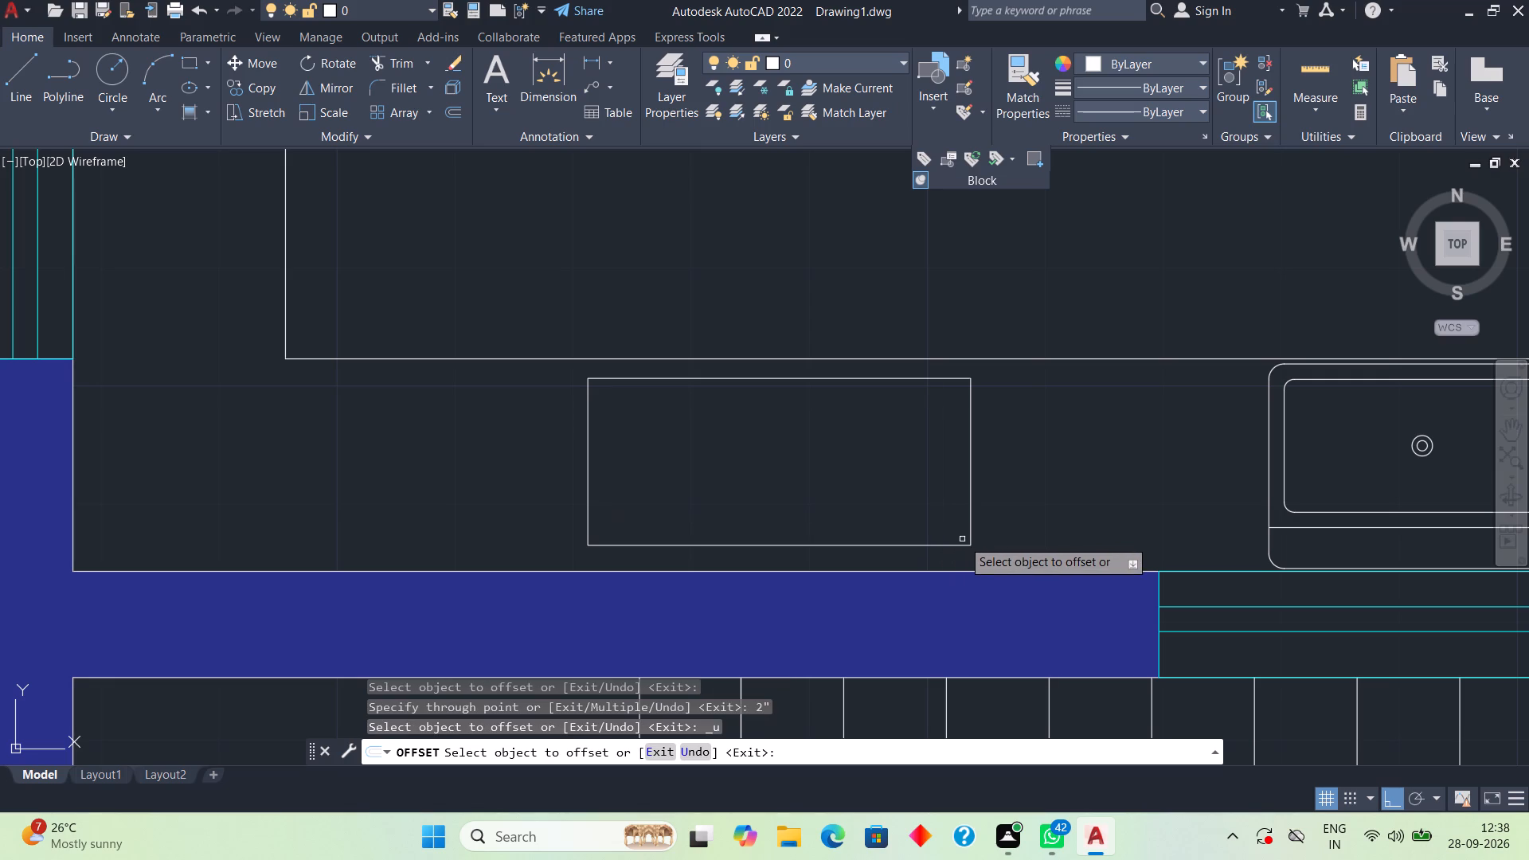
Offset the counter rectangle outward by 1" to form a border around it.
{"action": "left_click", "coordinate": [969, 545]}
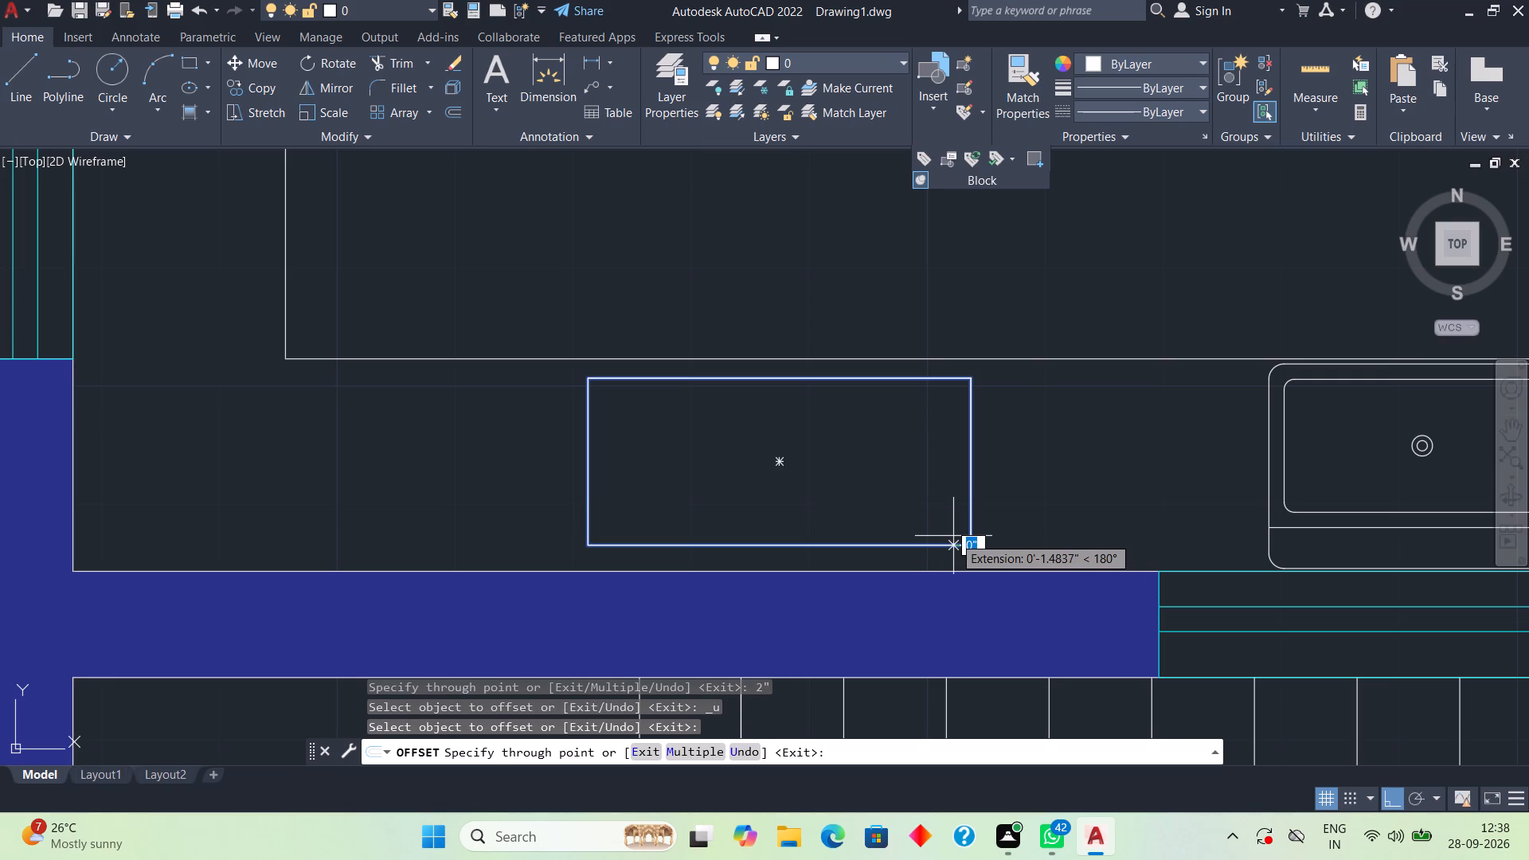
{"action": "type", "text": "1\""}
{"action": "key", "text": "Return"}
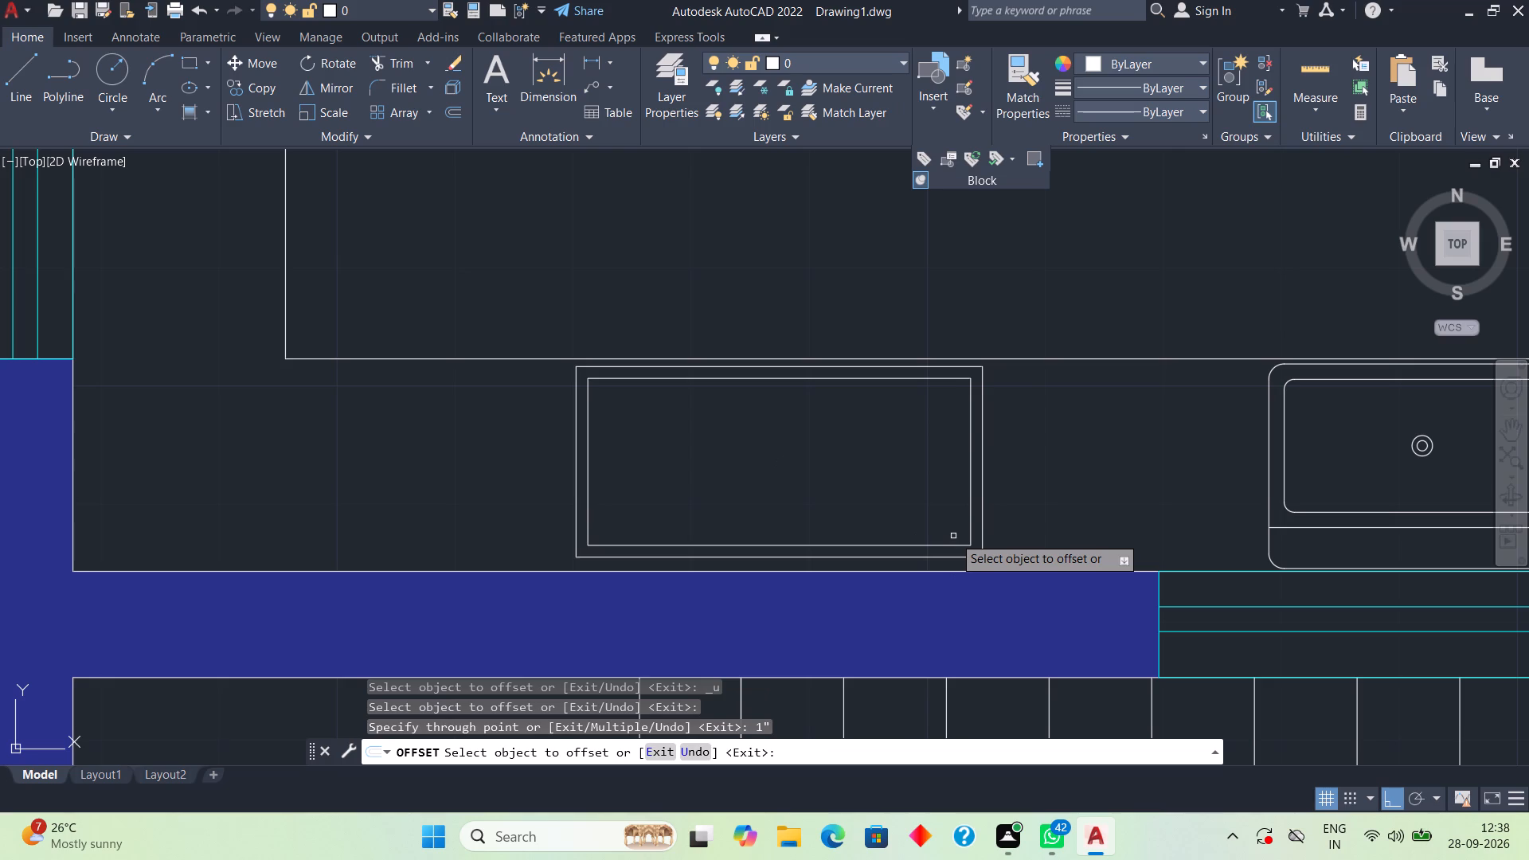
{"action": "scroll", "coordinate": [953, 536], "scroll_direction": "down", "scroll_amount": 1}
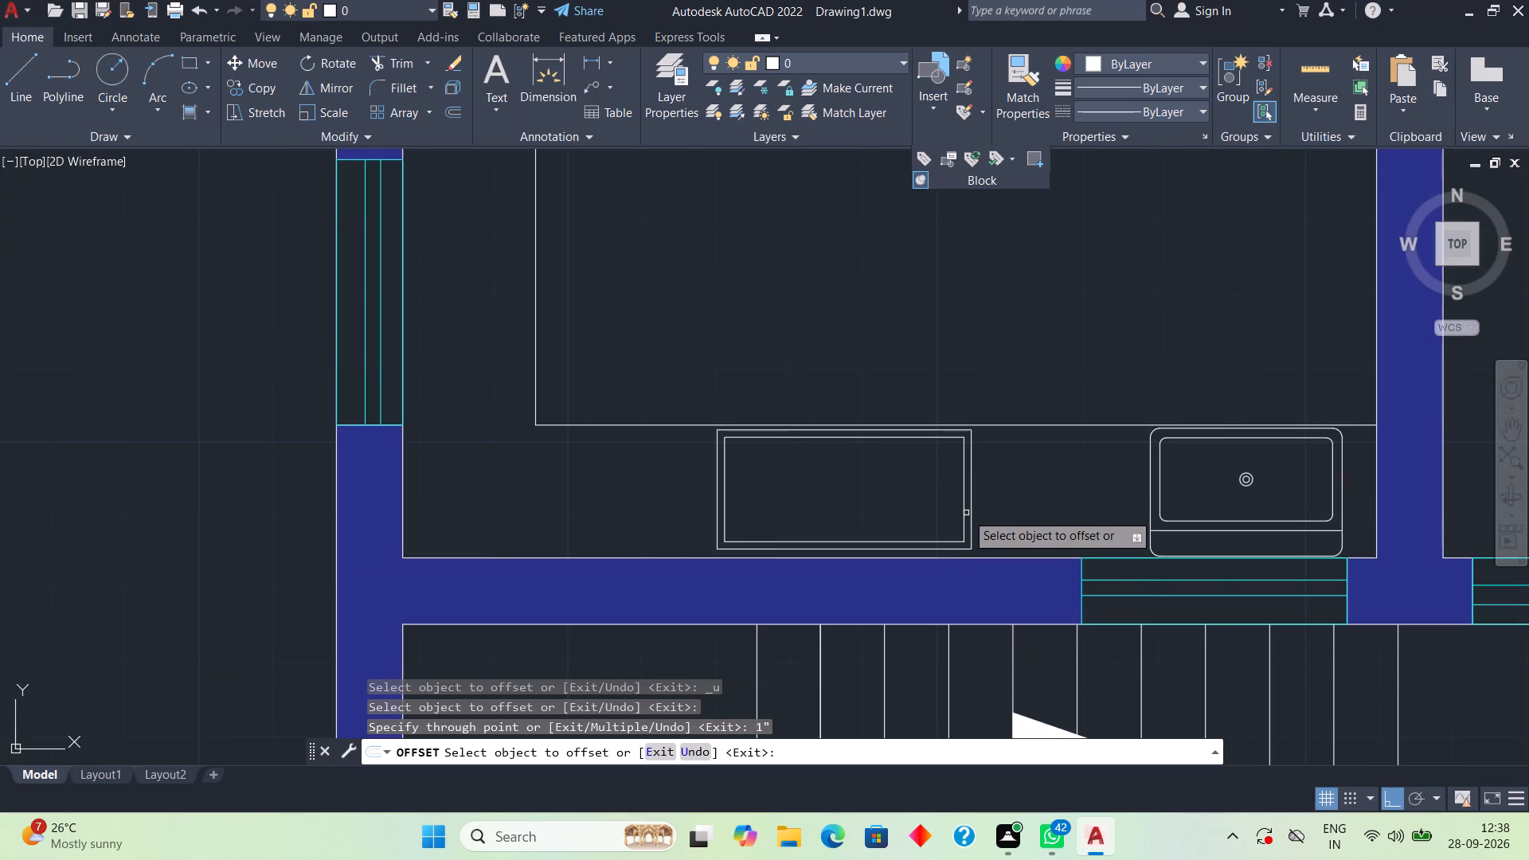
{"action": "key", "text": "space"}
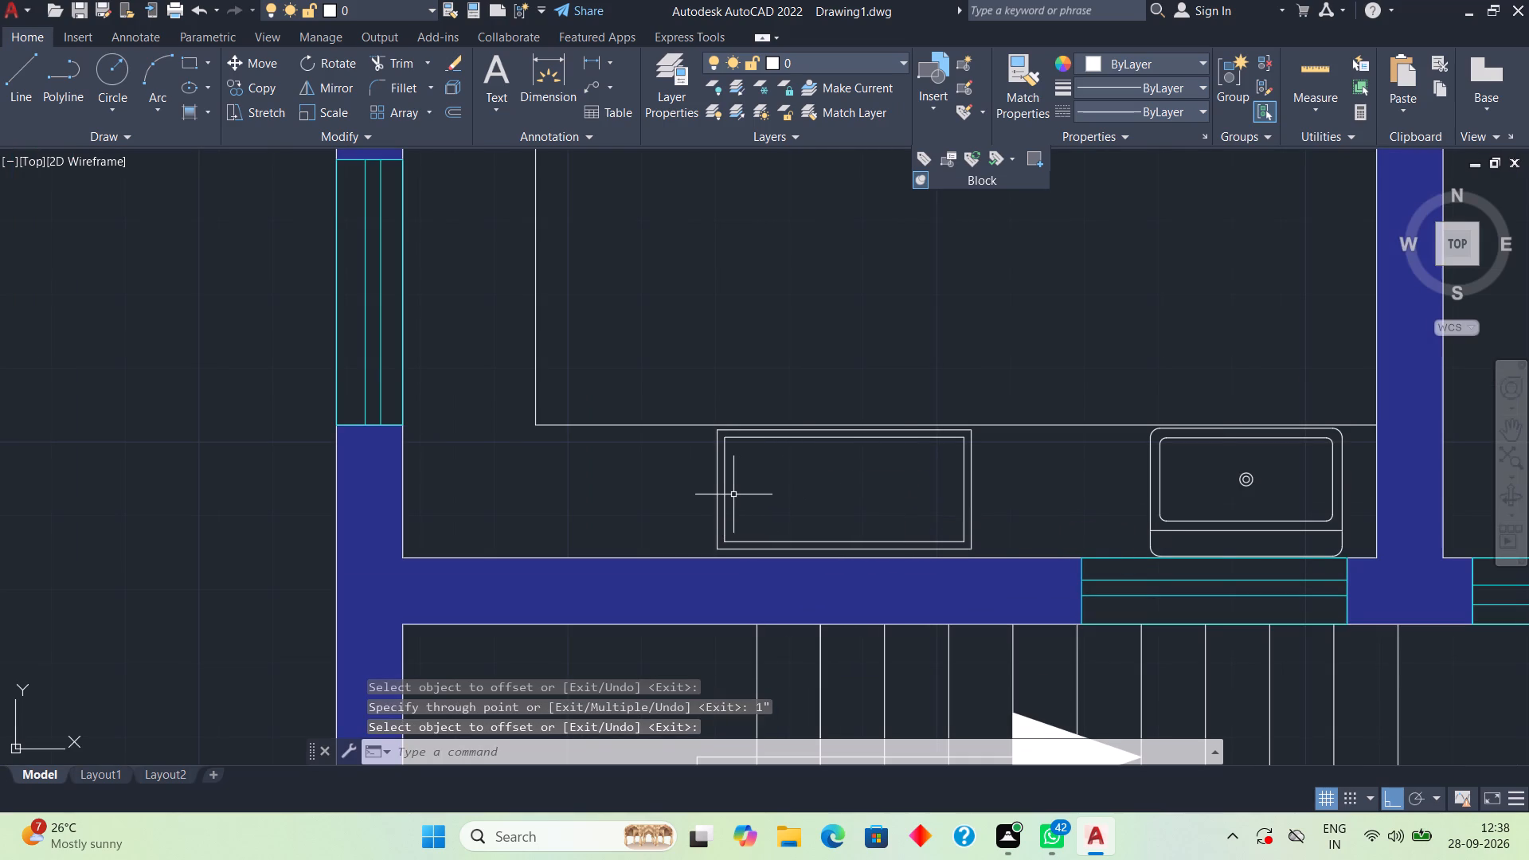
Draw a horizontal line across the inner counter rectangle between the midpoints of its two short sides.
{"action": "type", "text": "l"}
{"action": "key", "text": "space"}
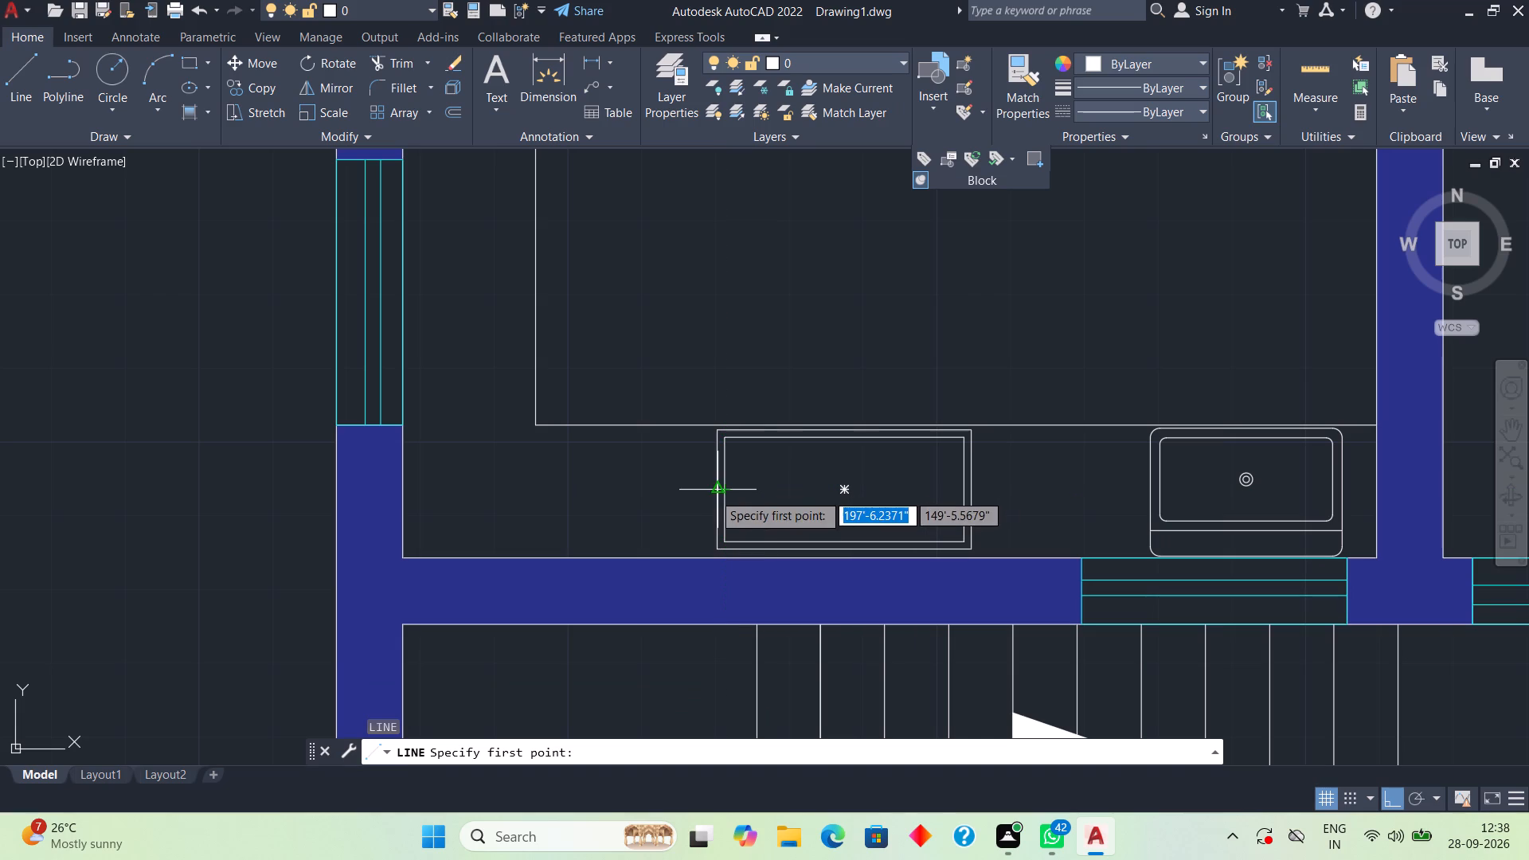
{"action": "left_click", "coordinate": [725, 487]}
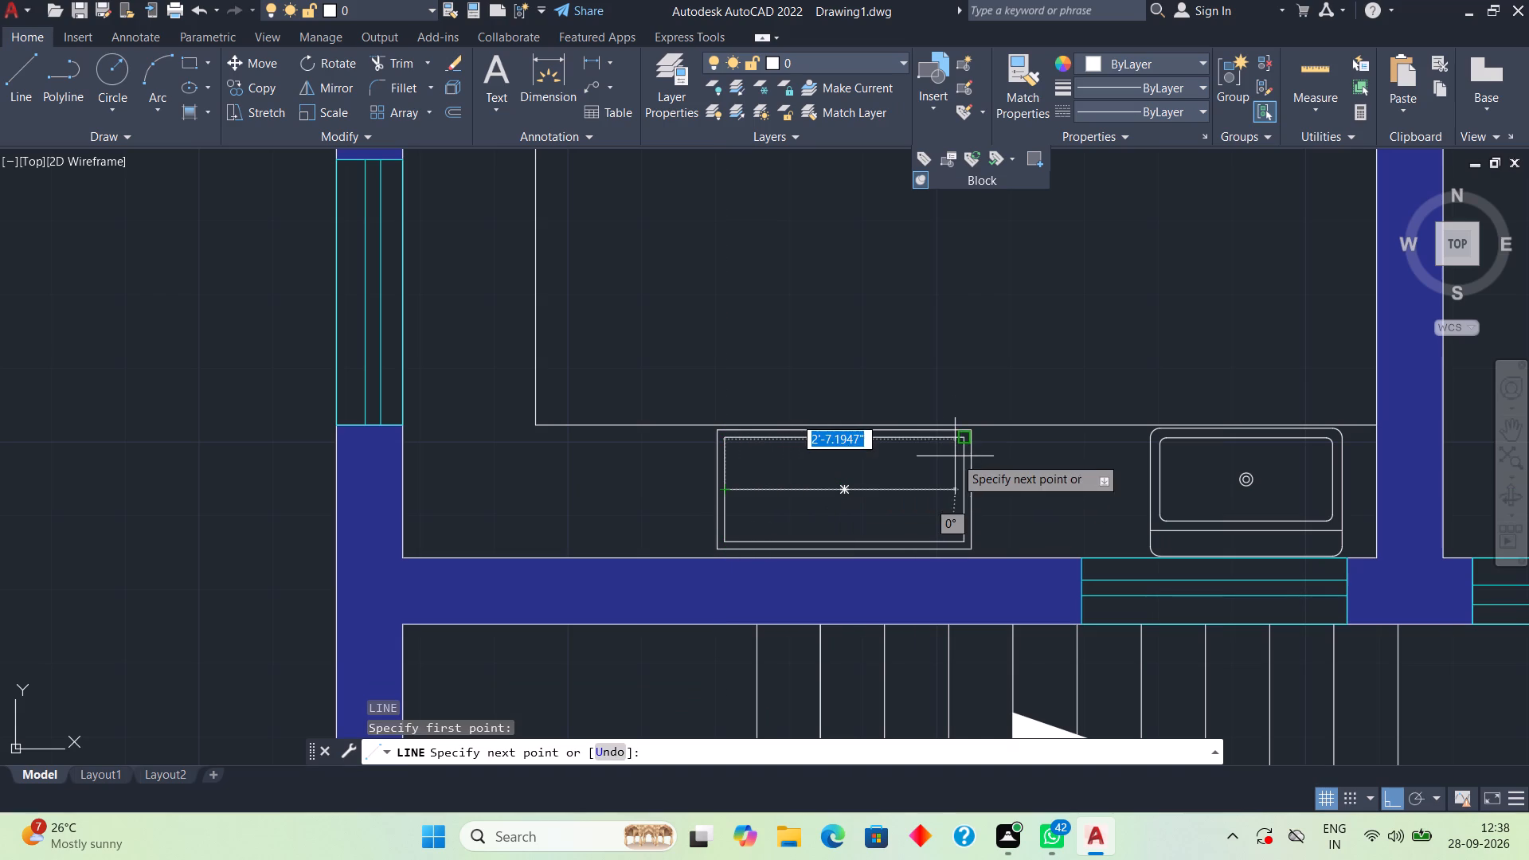
{"action": "left_click", "coordinate": [955, 490]}
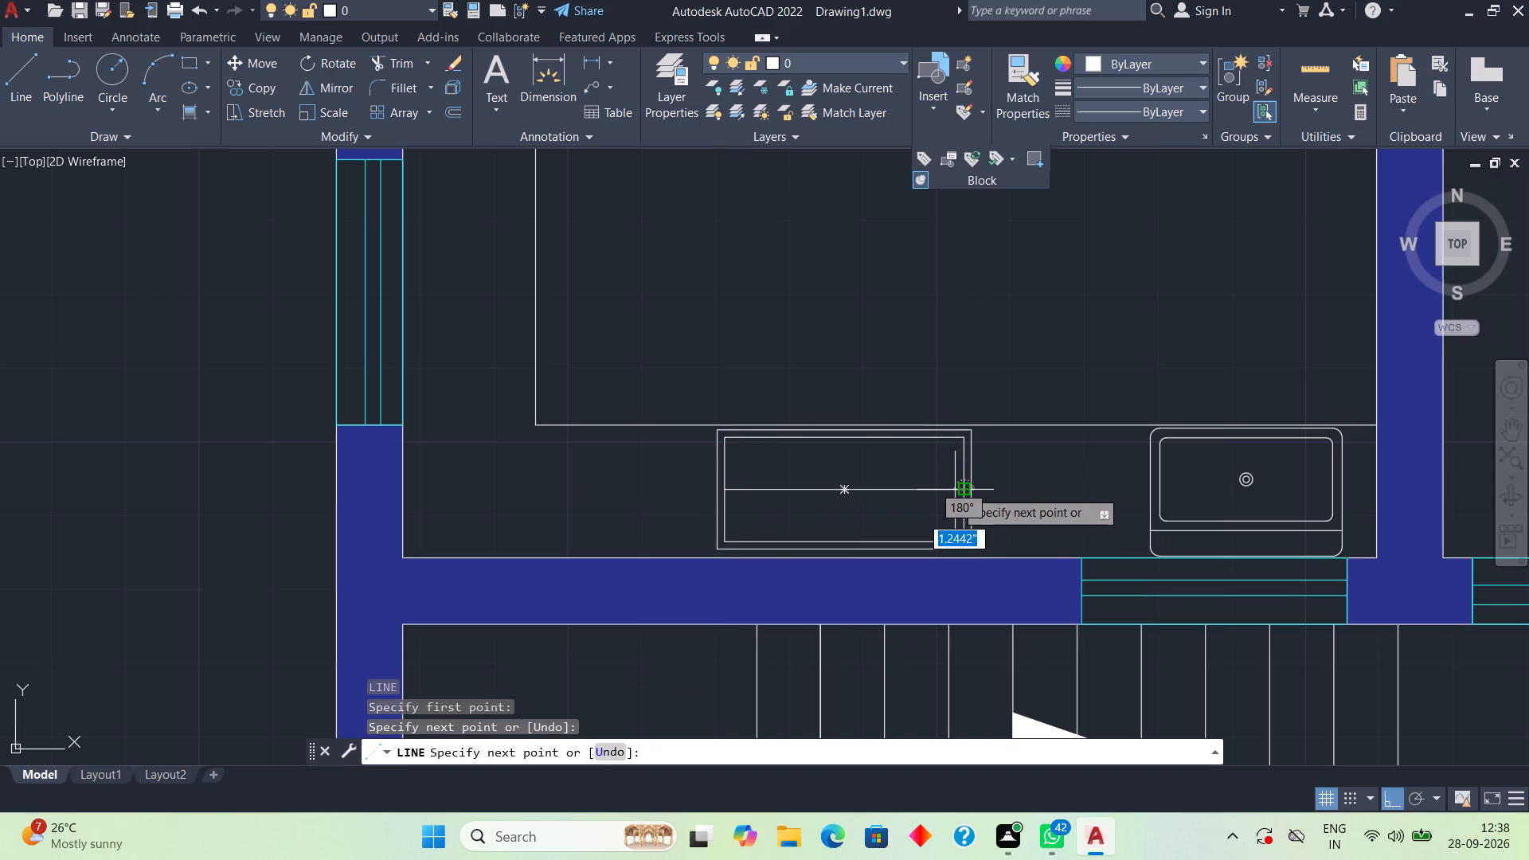
{"action": "key", "text": "space"}
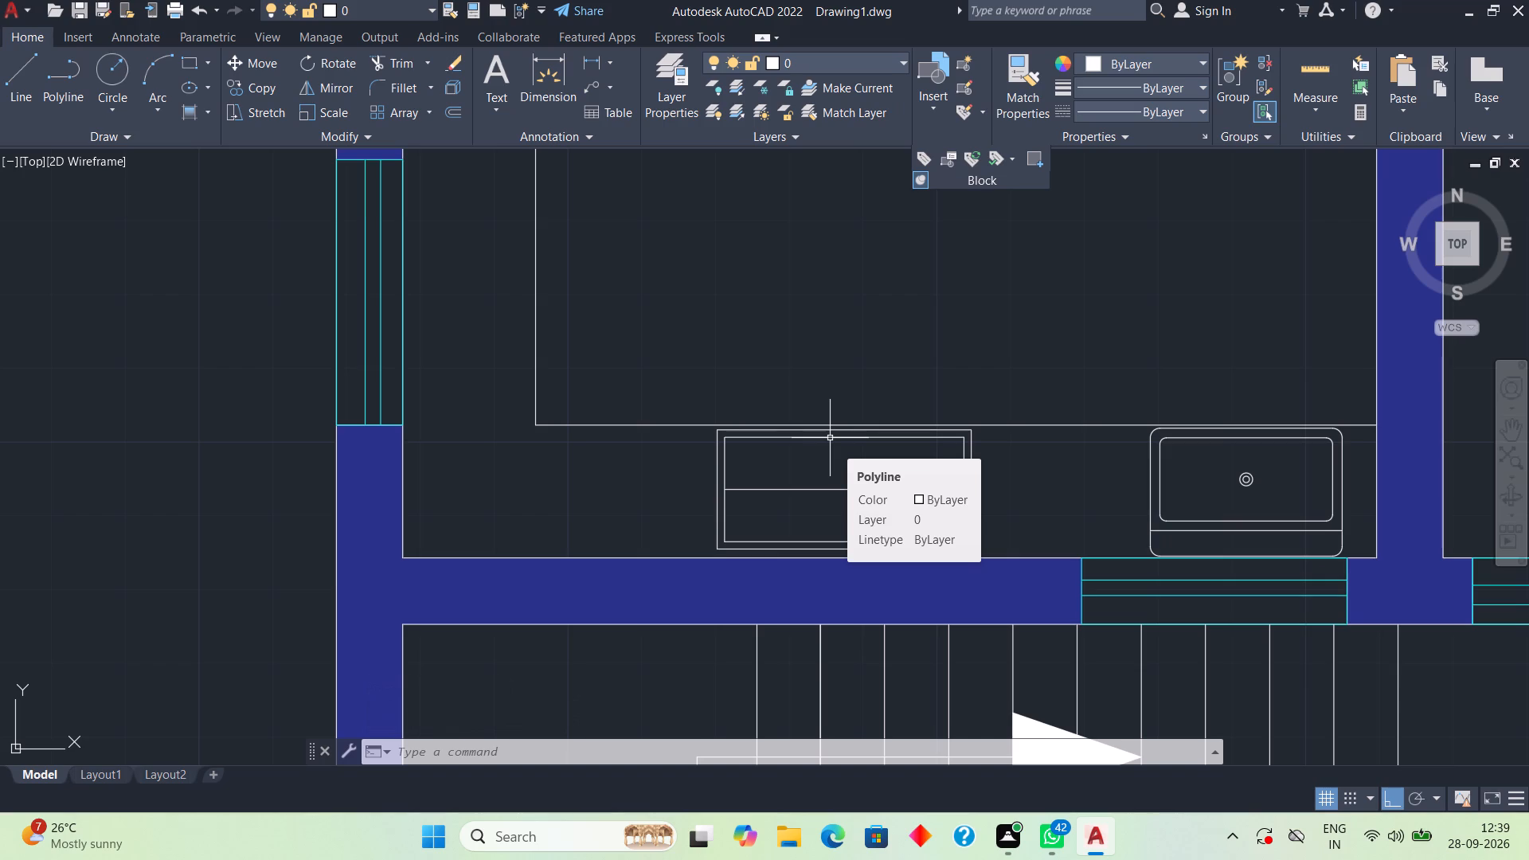
Draw a vertical line across the inner counter rectangle between the midpoints of its two long sides.
{"action": "type", "text": "l"}
{"action": "key", "text": "space"}
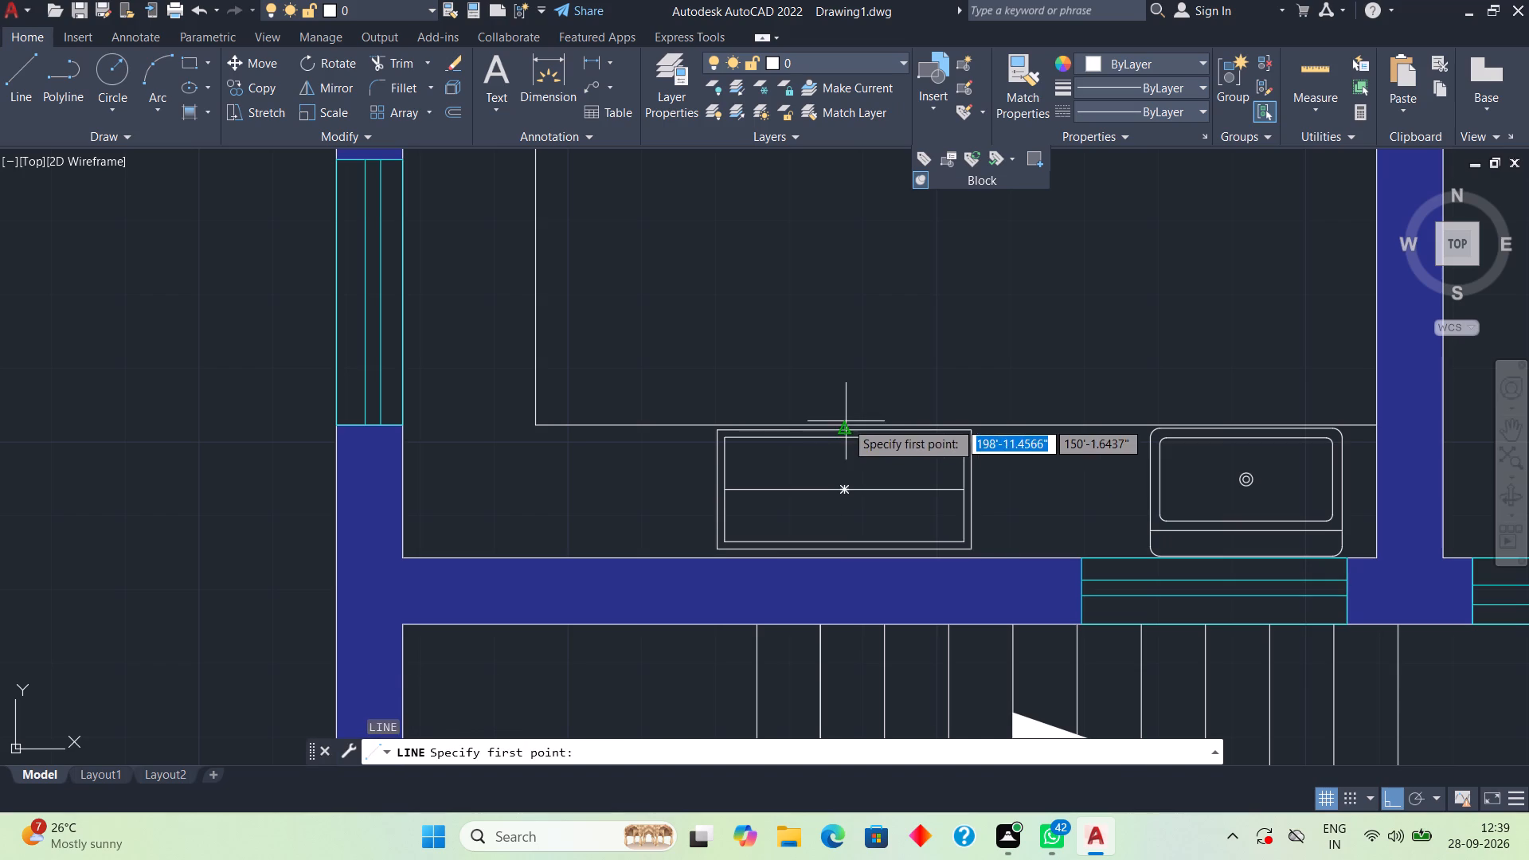
{"action": "left_click", "coordinate": [841, 436]}
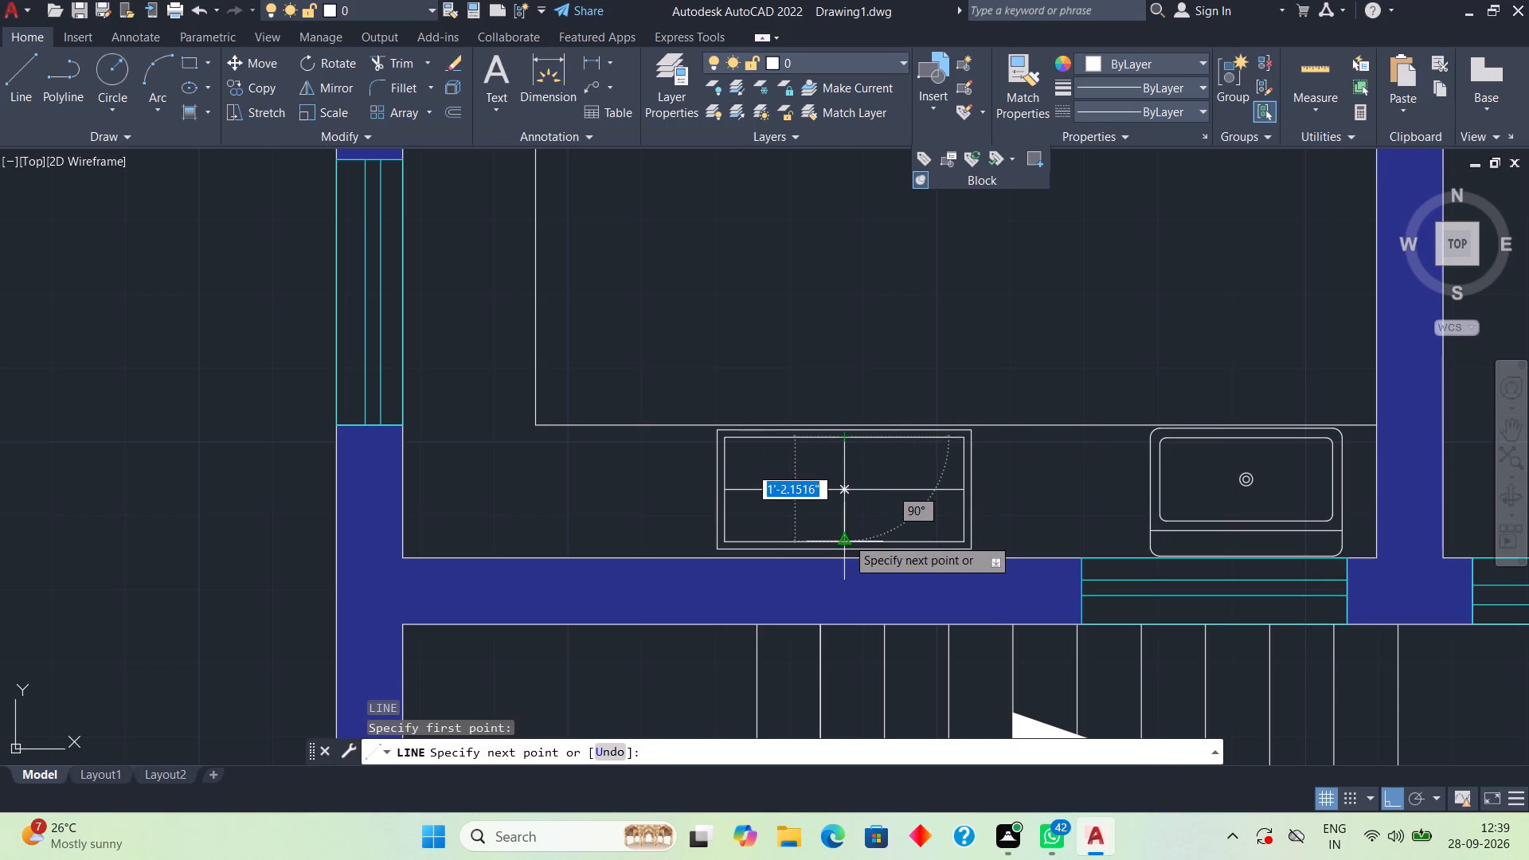
{"action": "left_click", "coordinate": [847, 537]}
{"action": "key", "text": "space"}
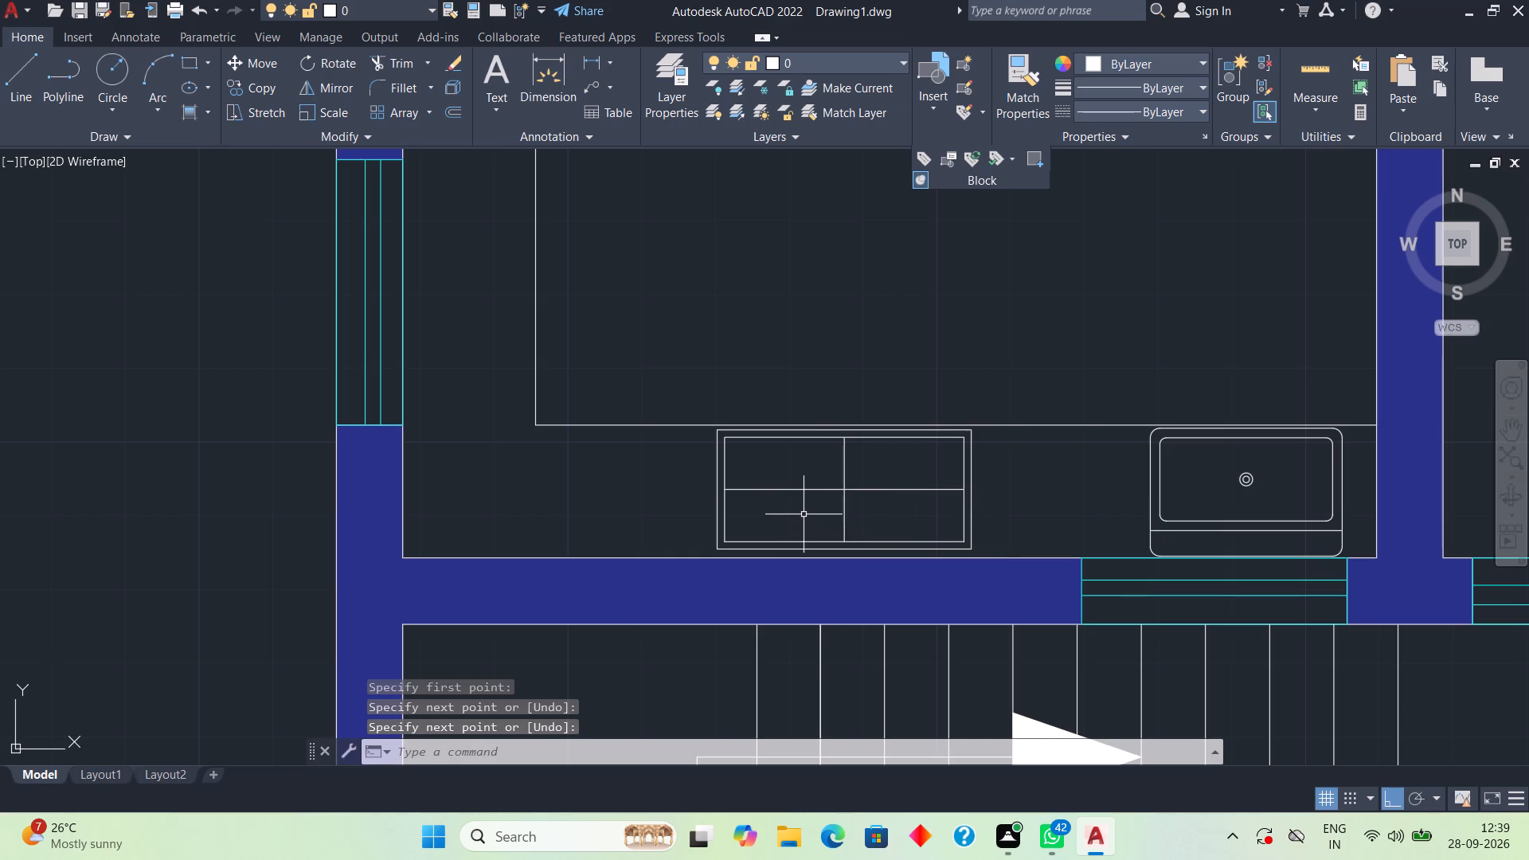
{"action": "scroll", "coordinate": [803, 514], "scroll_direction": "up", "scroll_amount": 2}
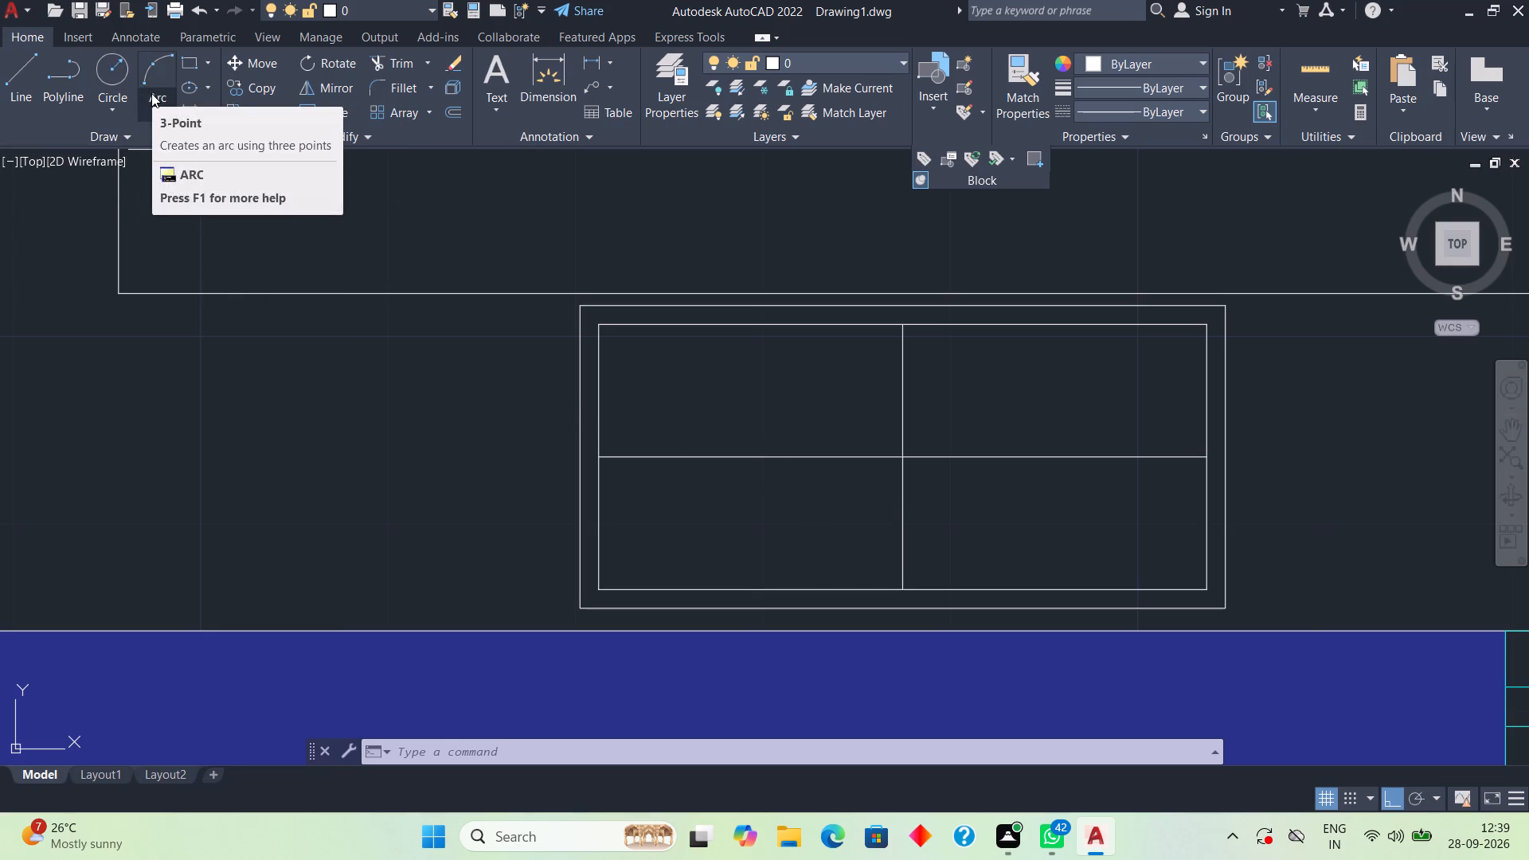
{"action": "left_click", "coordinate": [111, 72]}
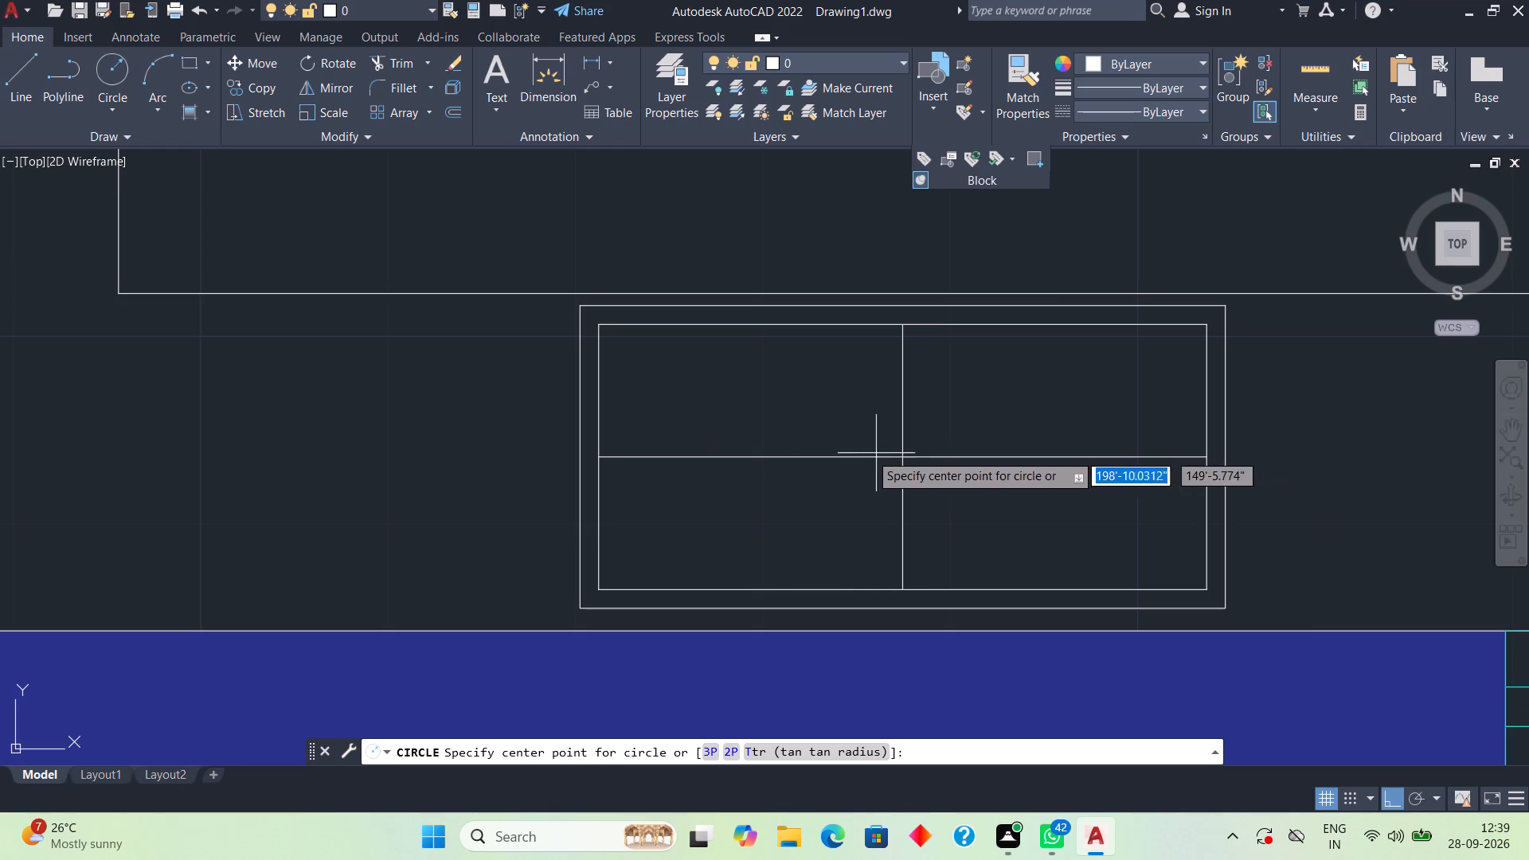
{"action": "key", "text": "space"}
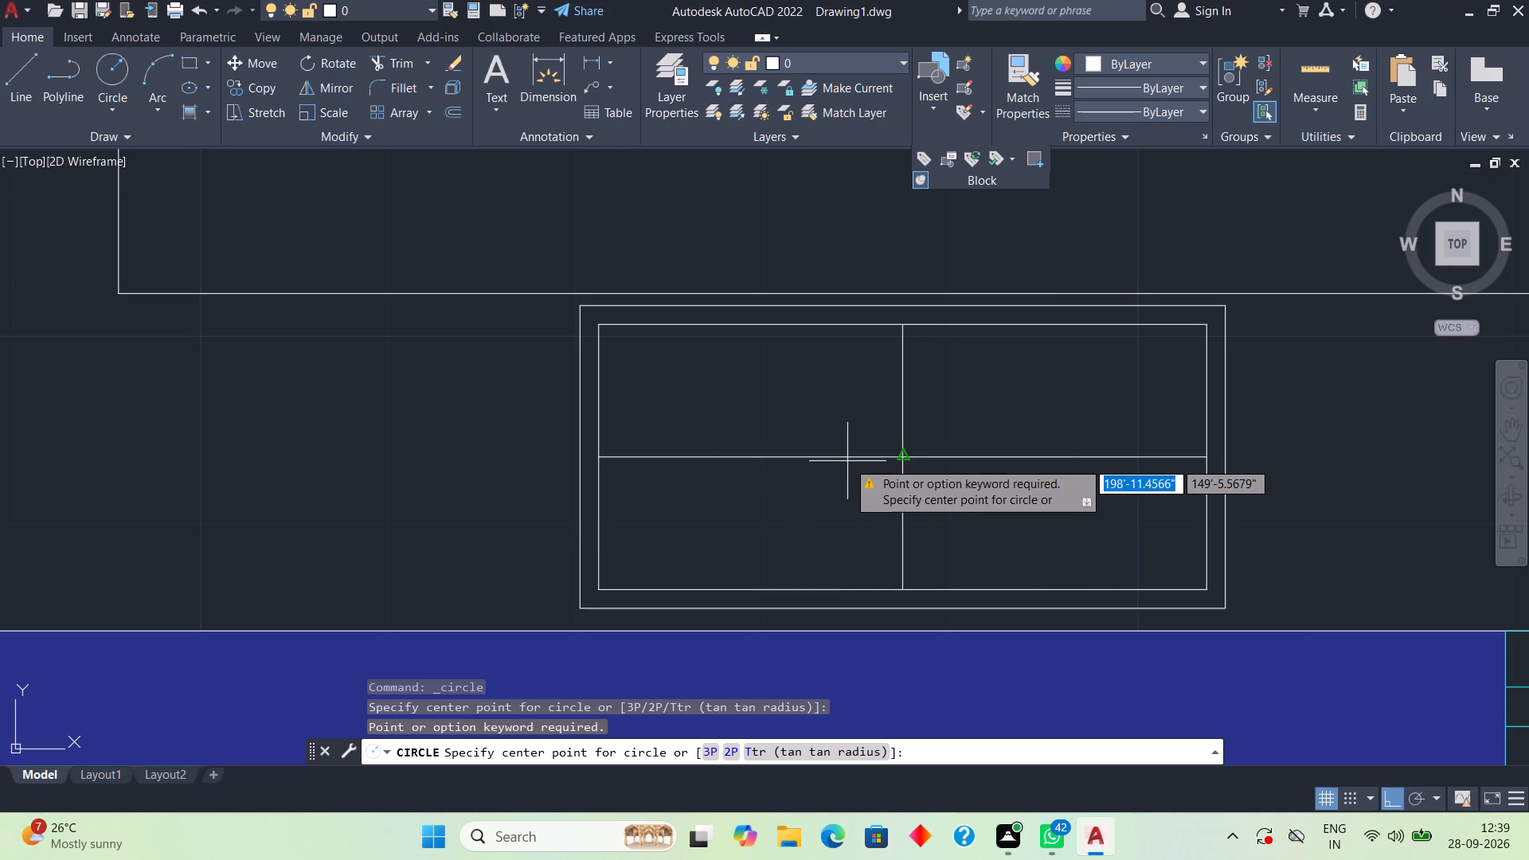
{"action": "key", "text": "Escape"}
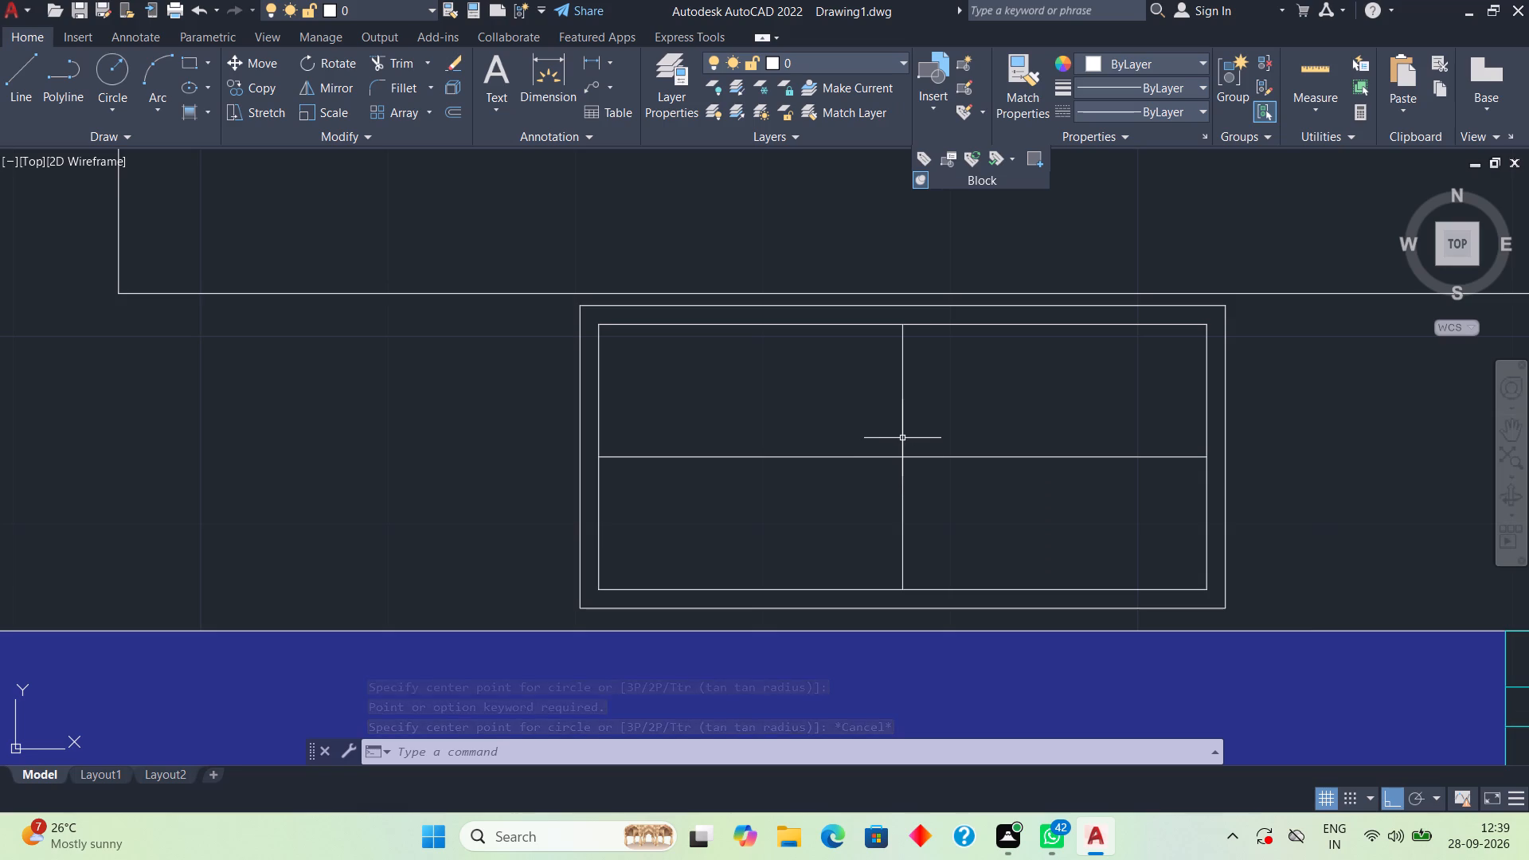
Offset the rectangle's vertical centre line by 1" toward the side away from the sink.
{"action": "scroll", "coordinate": [902, 436], "scroll_direction": "up", "scroll_amount": 1}
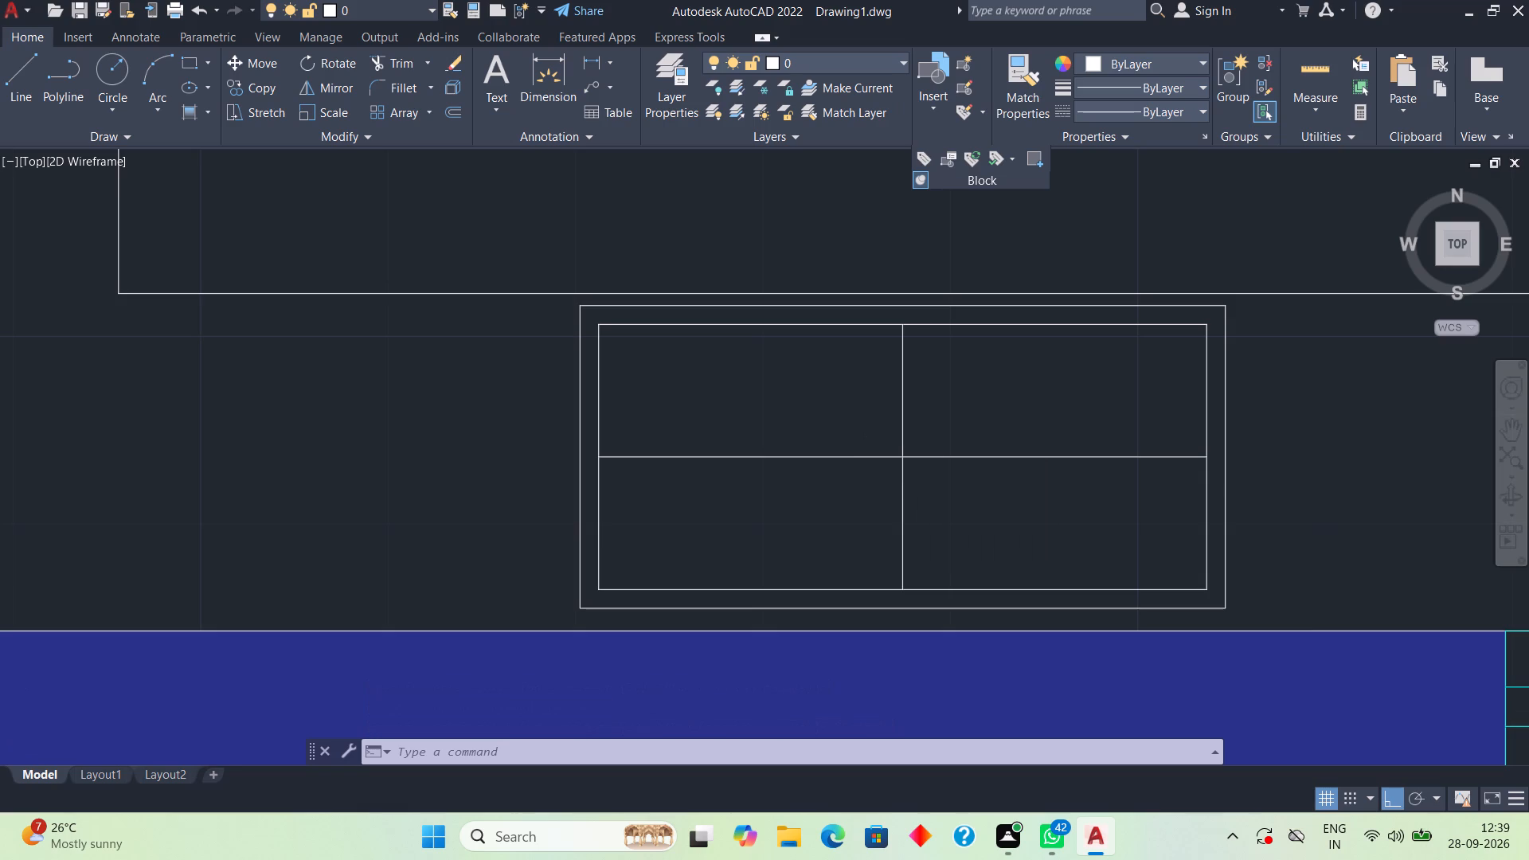
{"action": "left_click", "coordinate": [902, 436]}
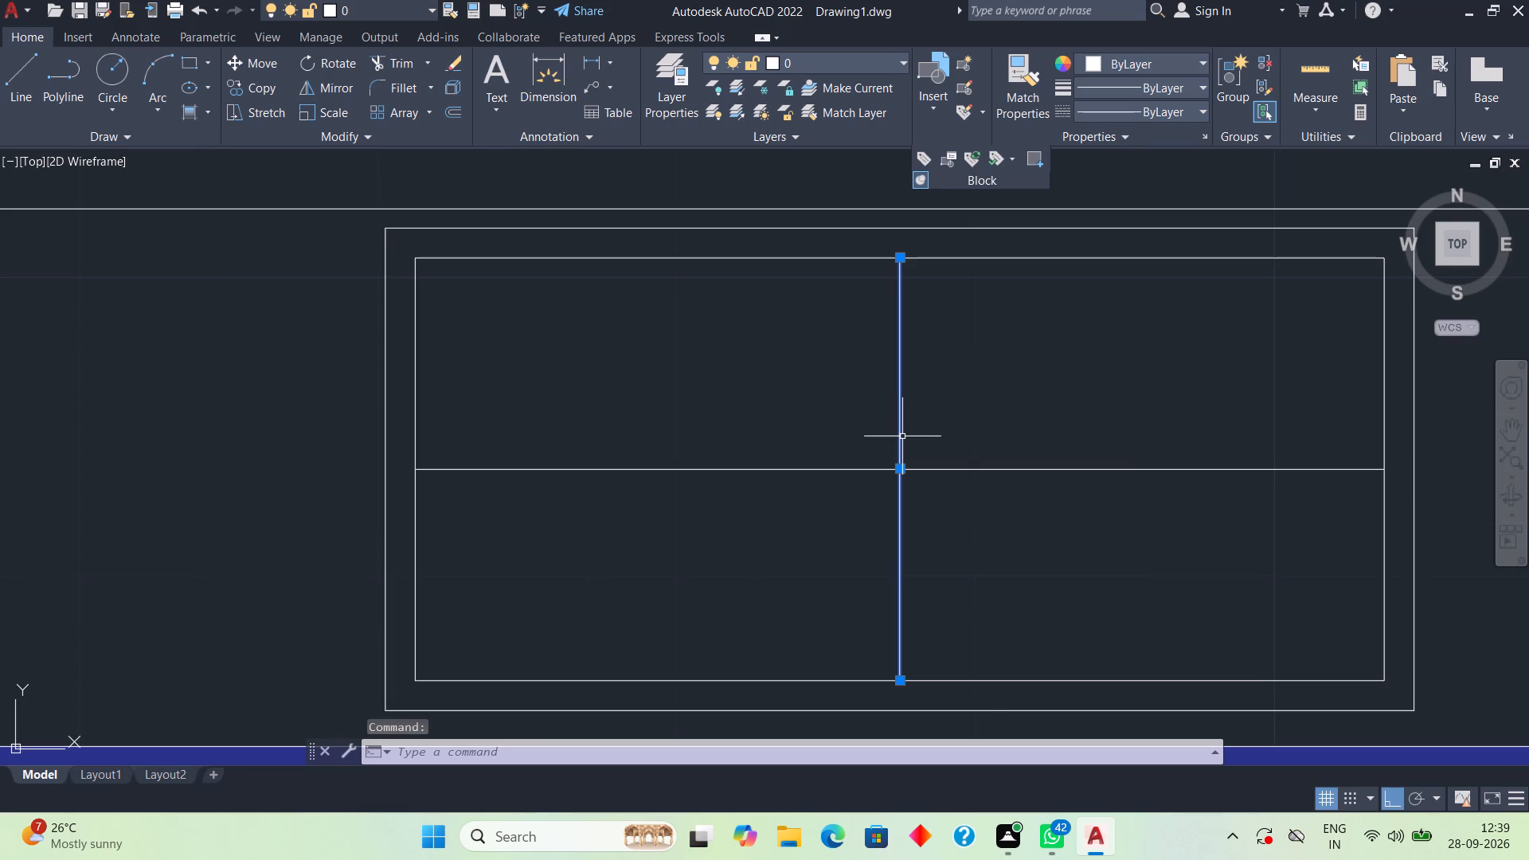
{"action": "type", "text": "o"}
{"action": "key", "text": "space"}
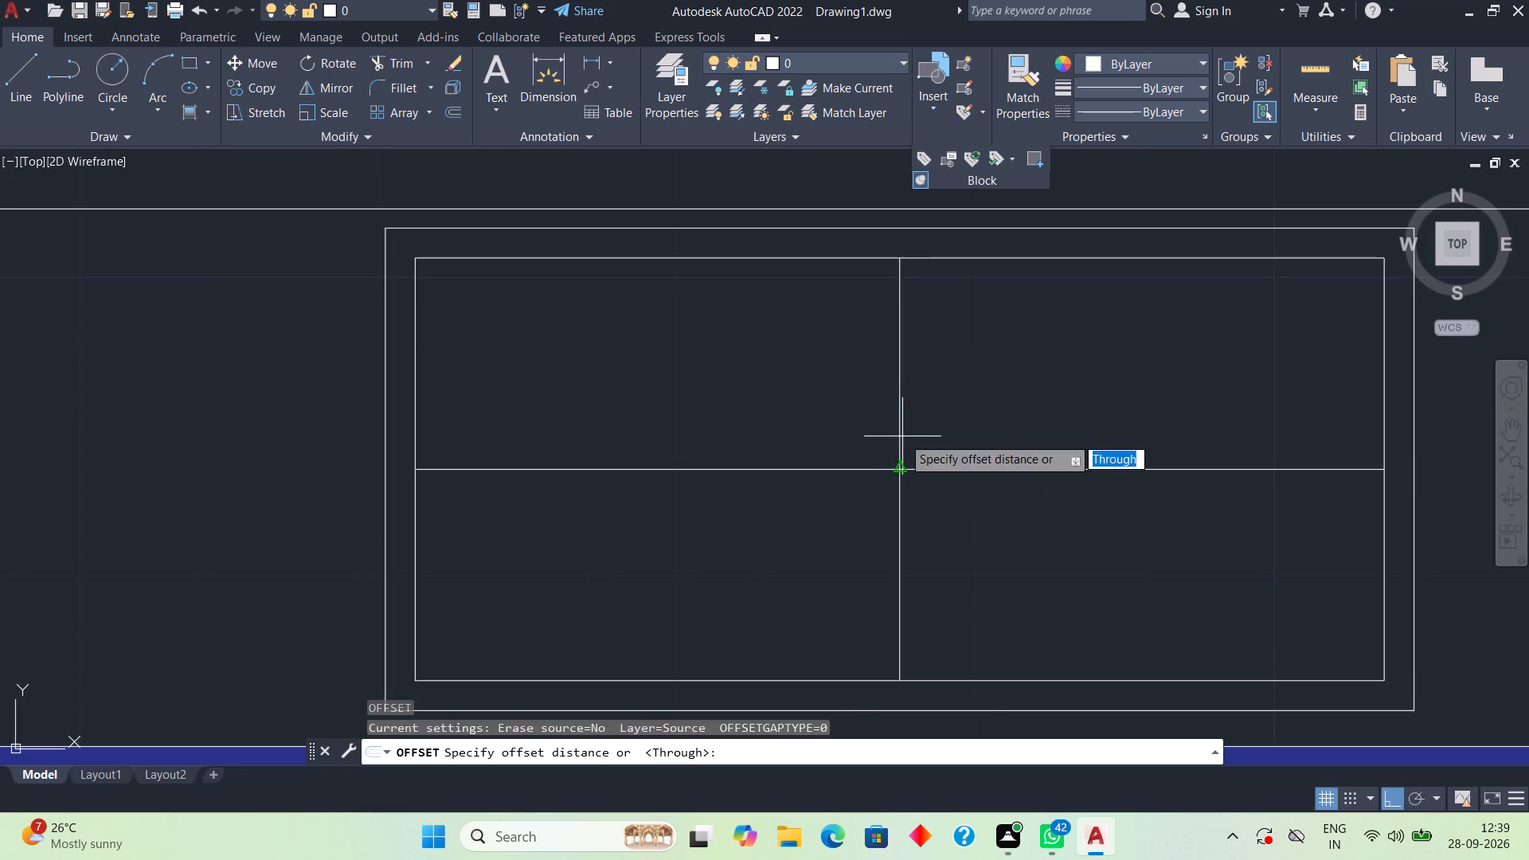
{"action": "key", "text": "space"}
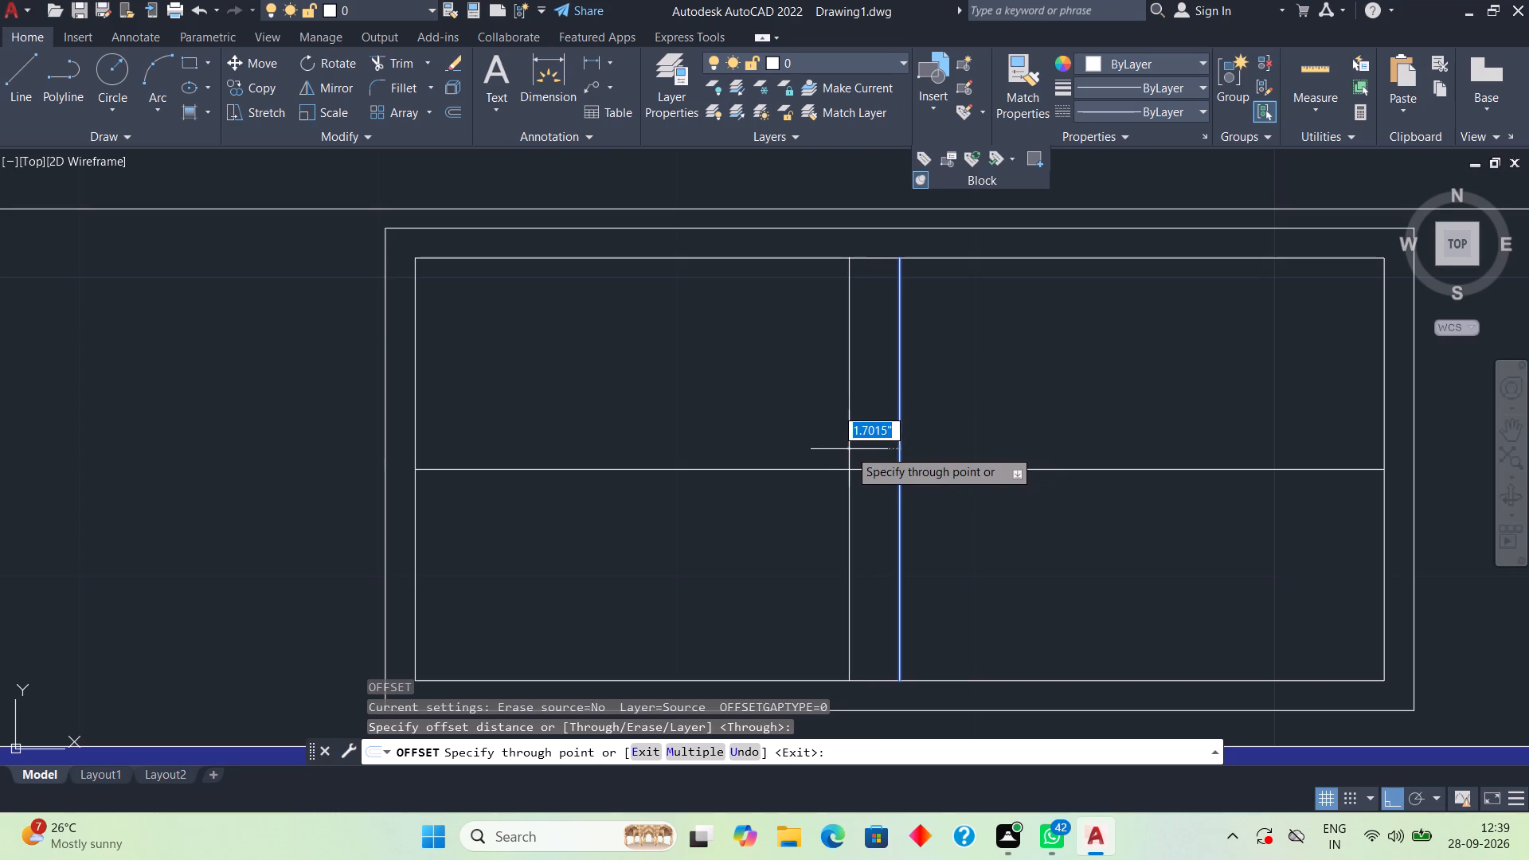
{"action": "type", "text": "1\""}
{"action": "key", "text": "Return"}
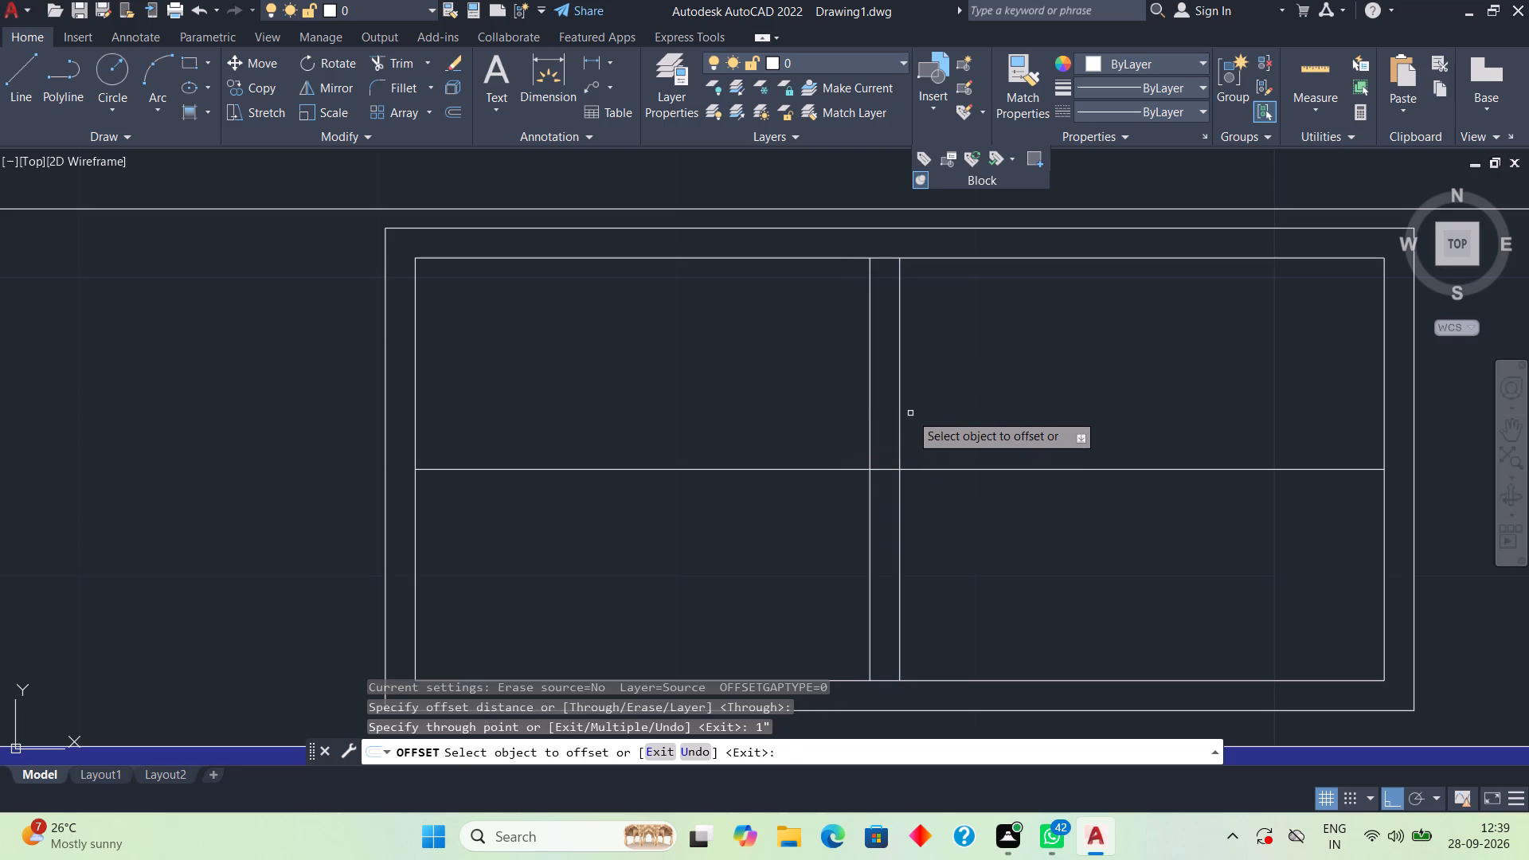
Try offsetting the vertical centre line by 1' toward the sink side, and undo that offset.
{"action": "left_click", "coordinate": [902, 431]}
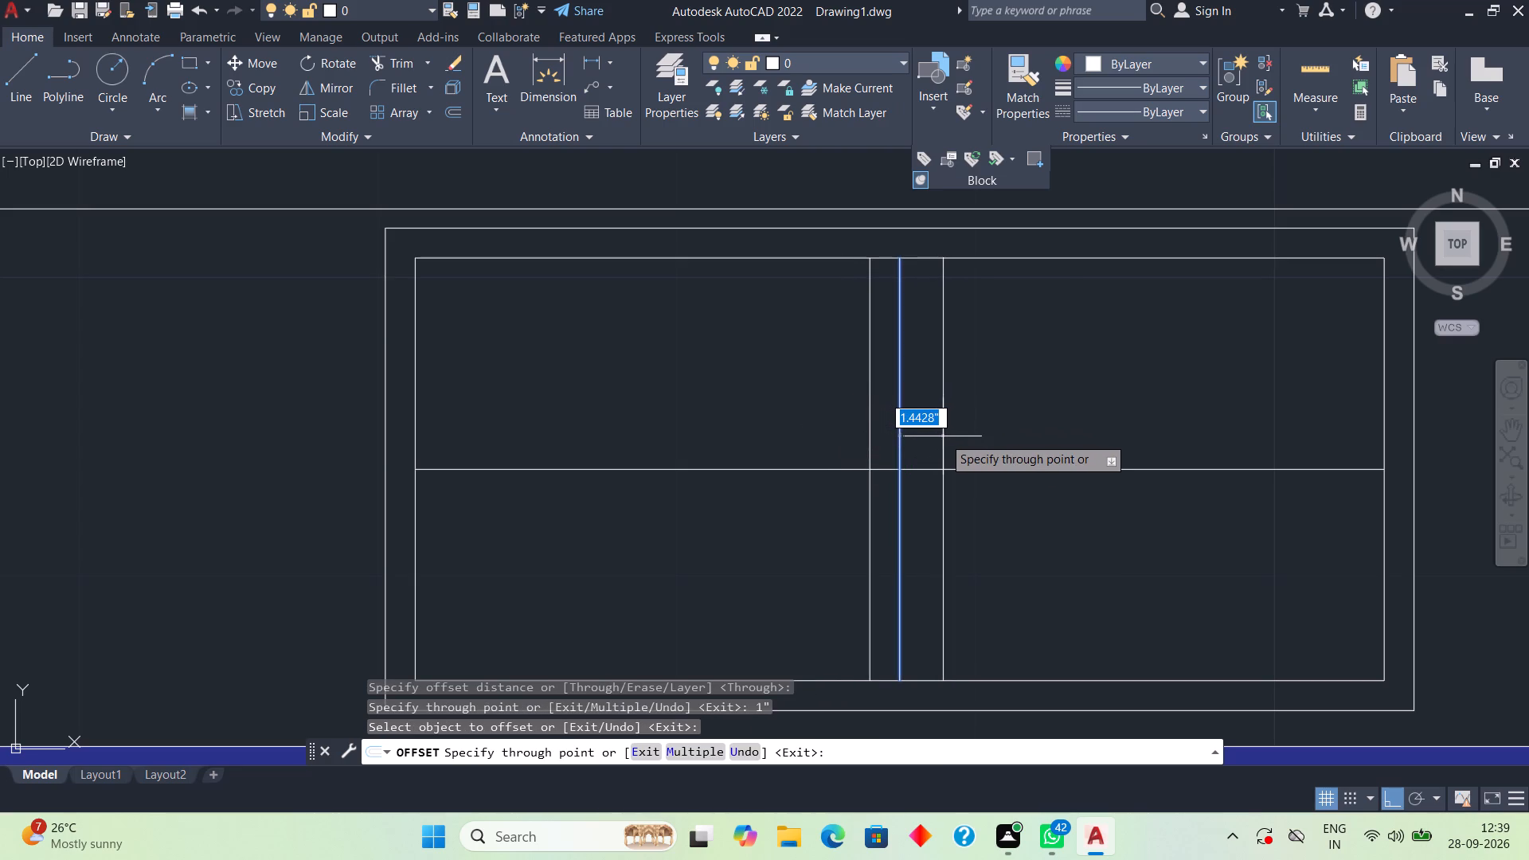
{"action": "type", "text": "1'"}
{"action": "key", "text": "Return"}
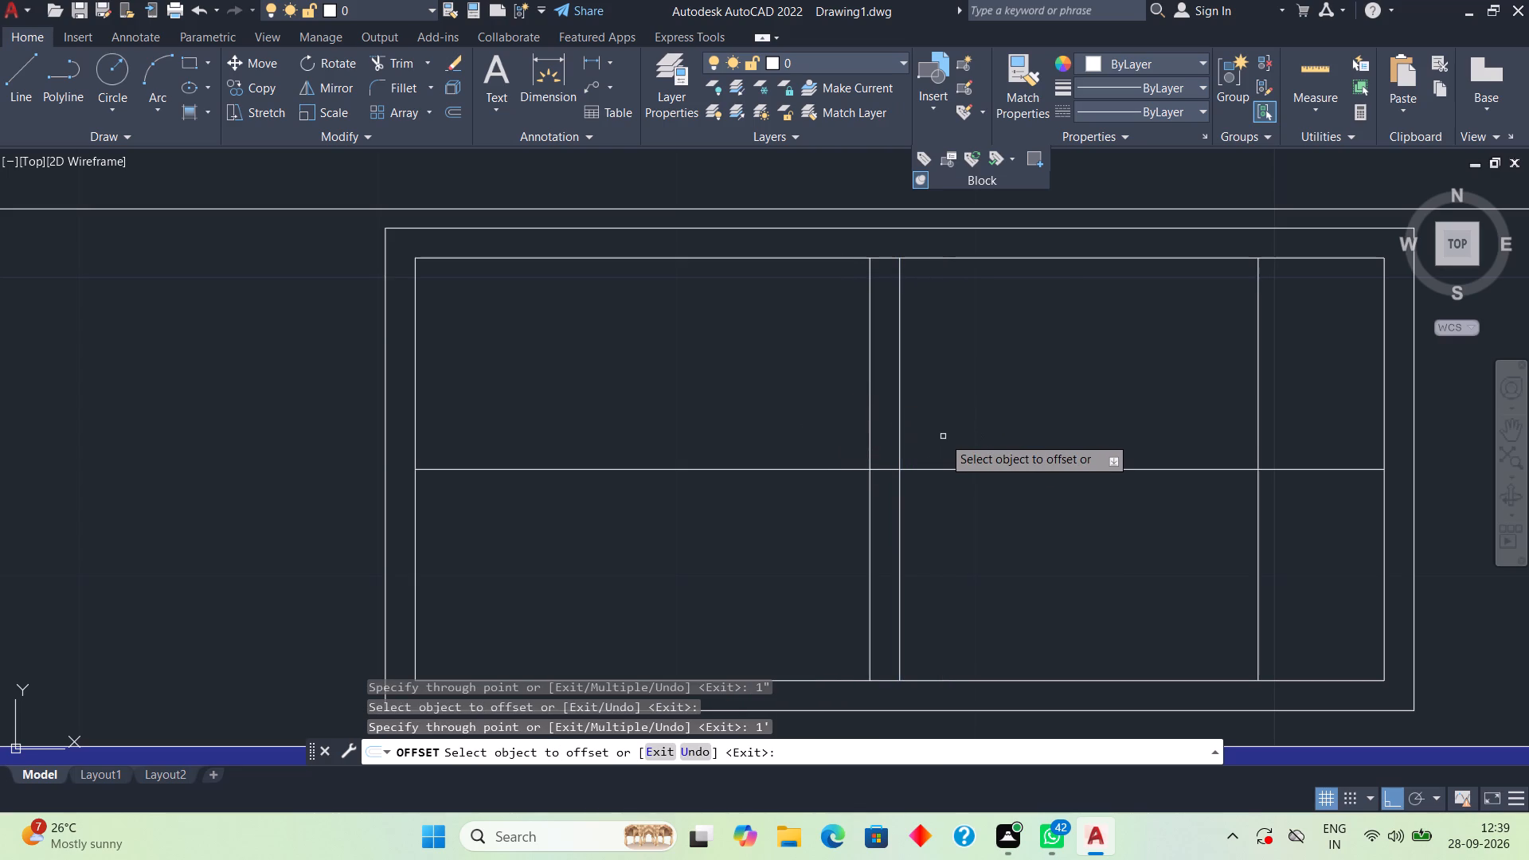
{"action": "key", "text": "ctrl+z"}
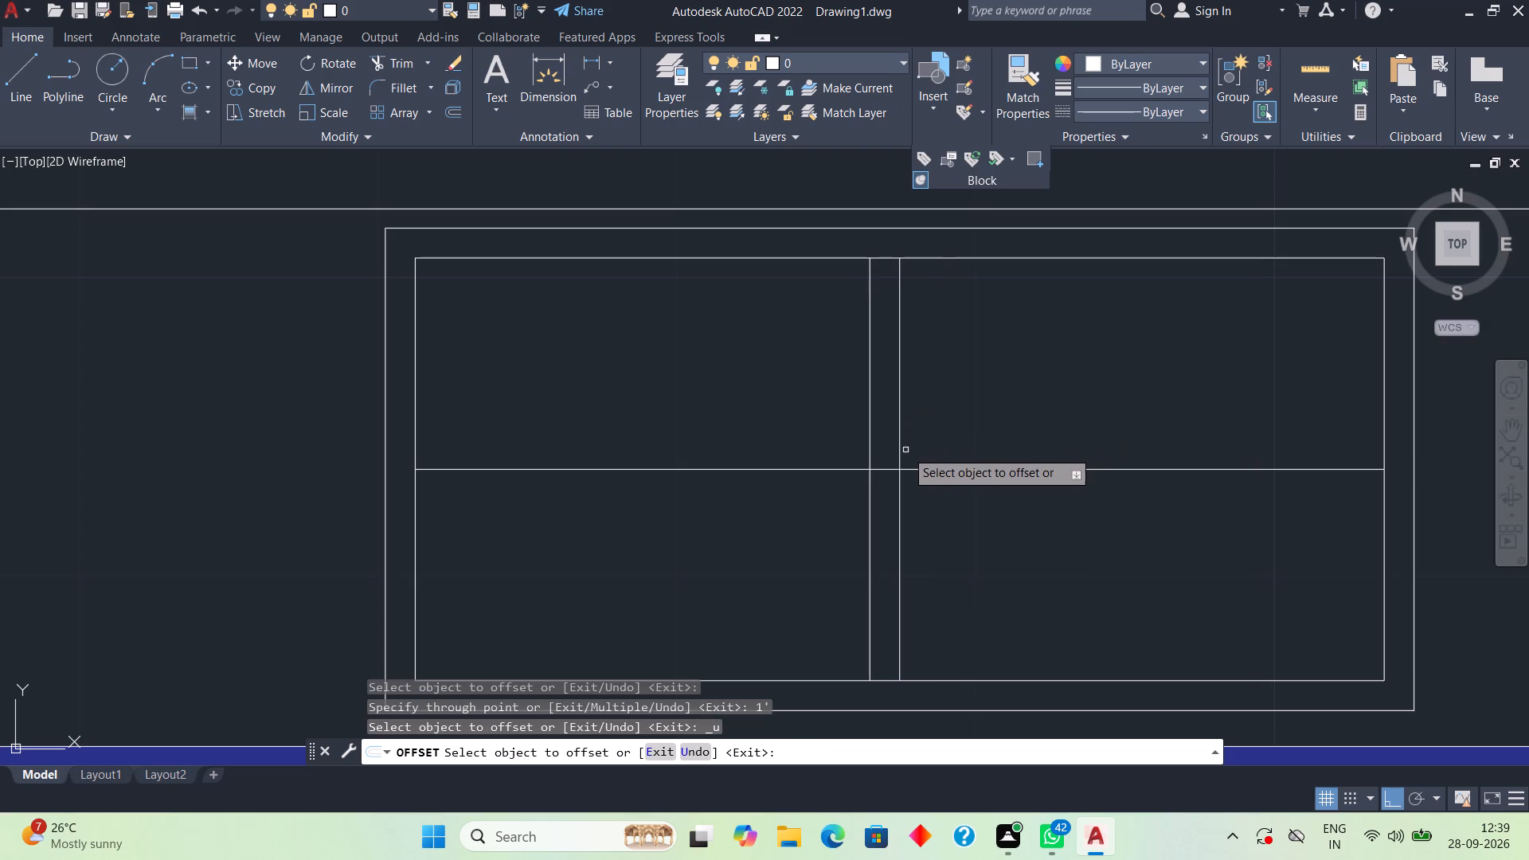
Offset the rectangle's vertical centre line by 1" toward the sink side.
{"action": "left_click", "coordinate": [898, 459]}
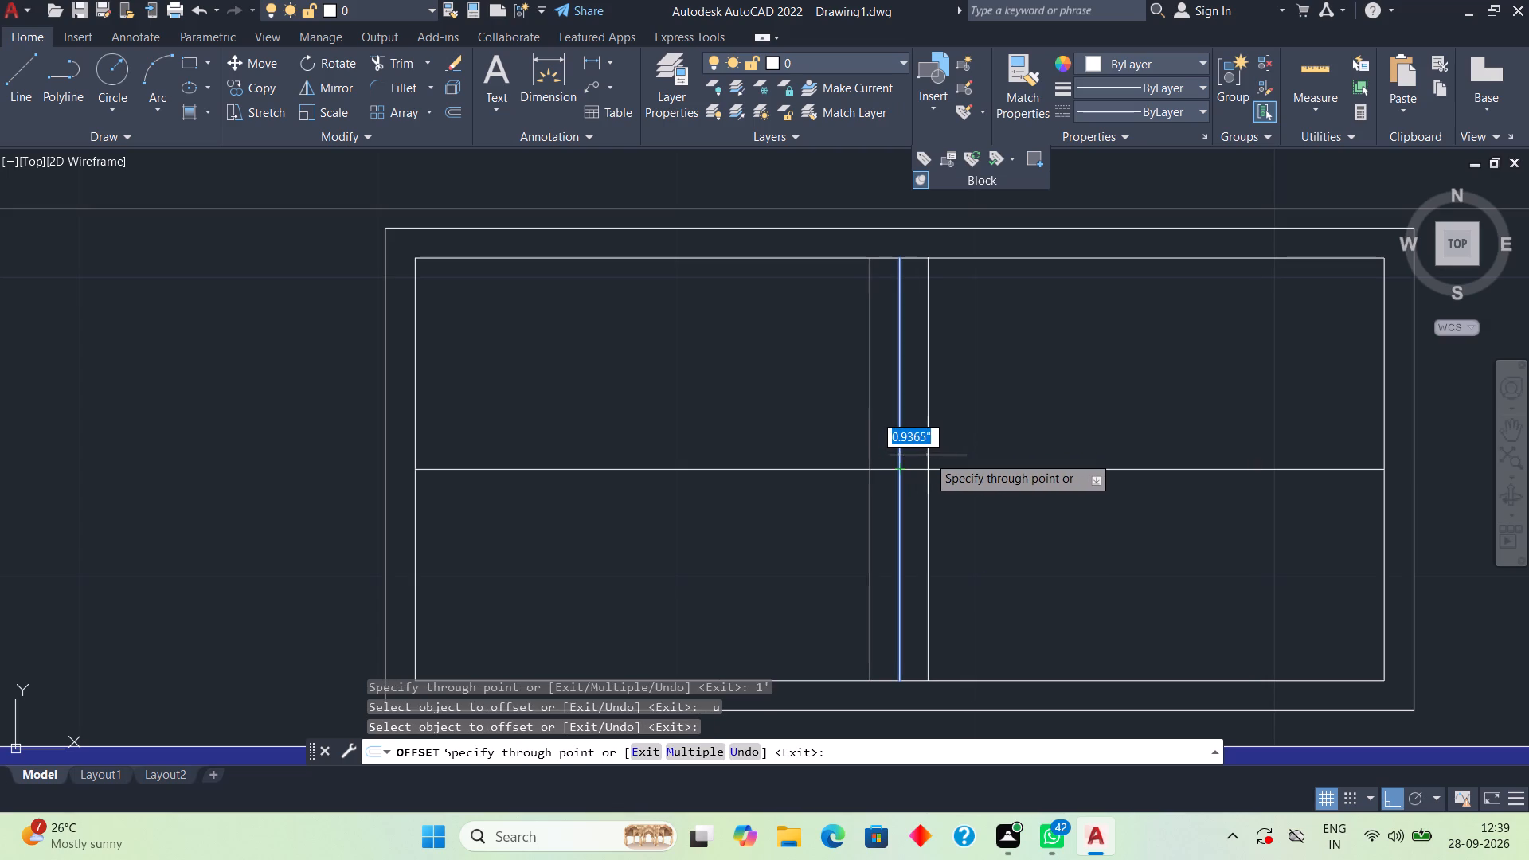
{"action": "type", "text": "1\""}
{"action": "key", "text": "Return"}
{"action": "key", "text": "space"}
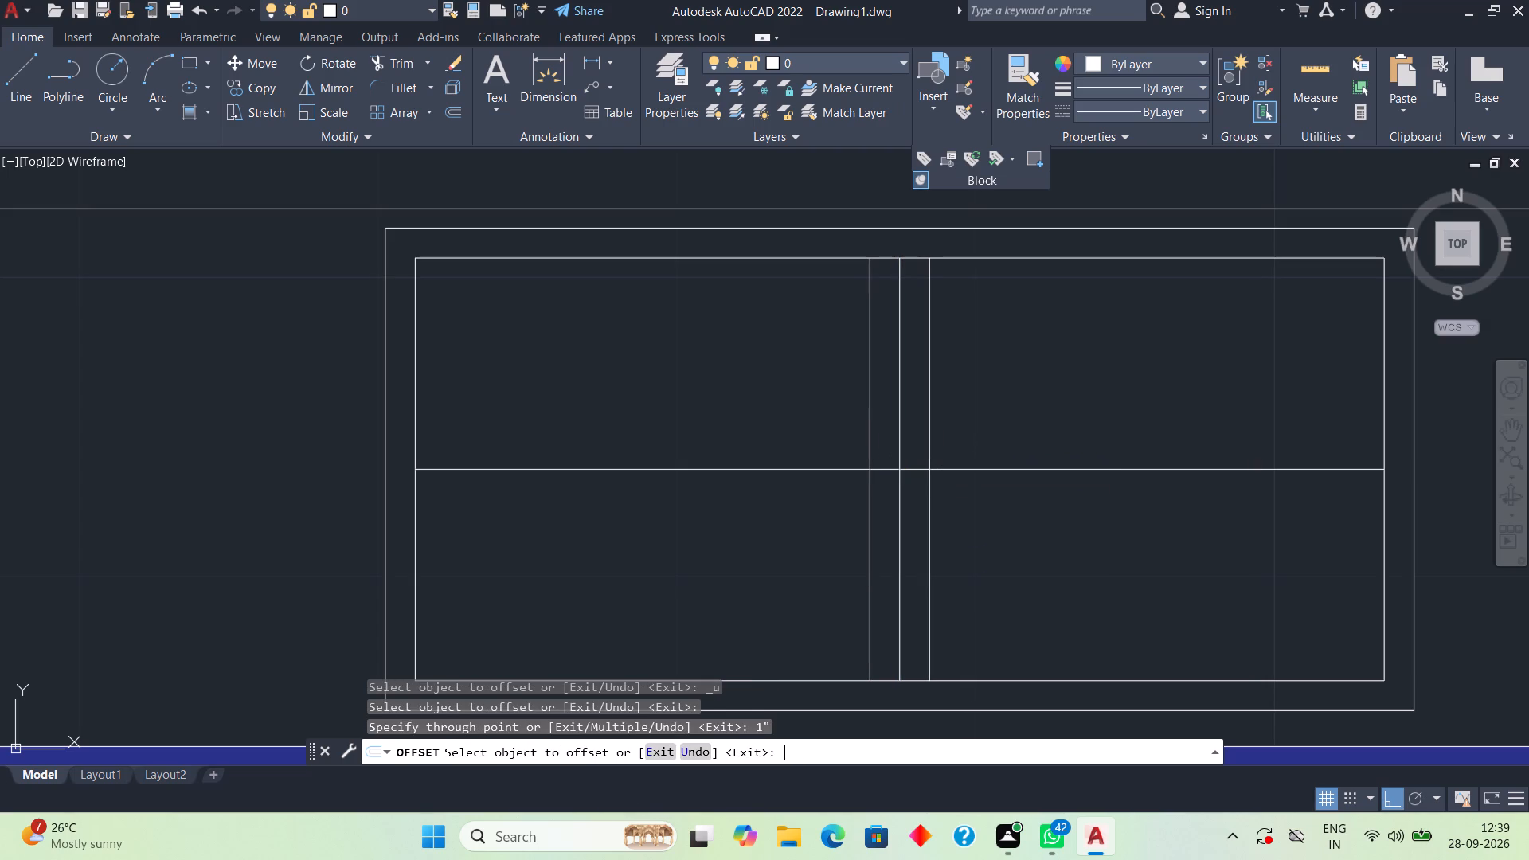
Trim away the horizontal centre line where it crosses the strip between the two offset vertical lines.
{"action": "type", "text": "tr"}
{"action": "key", "text": "space"}
{"action": "key", "text": "space"}
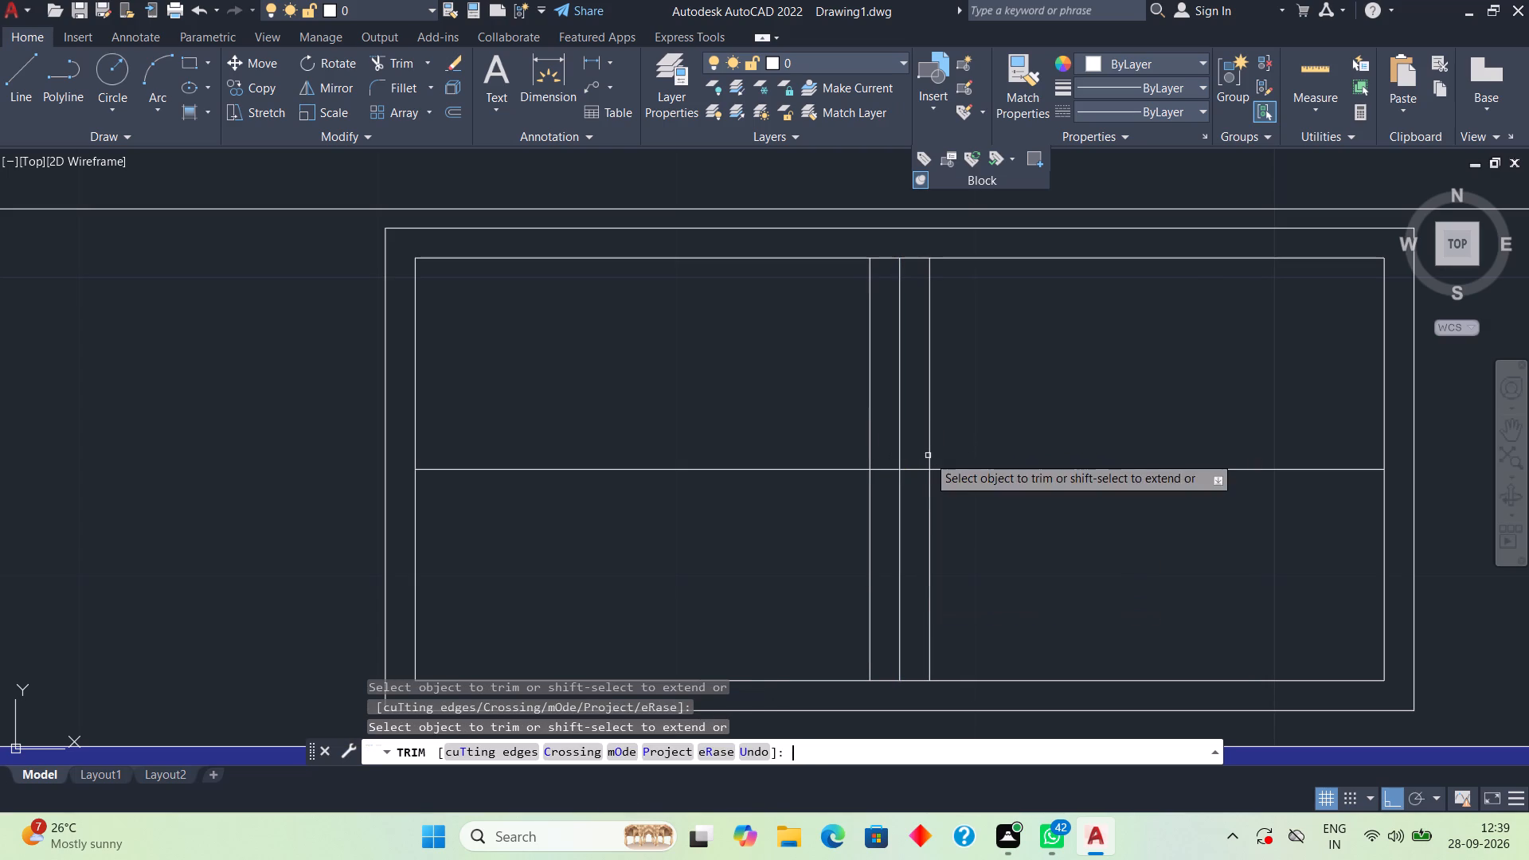
{"action": "left_click", "coordinate": [905, 467]}
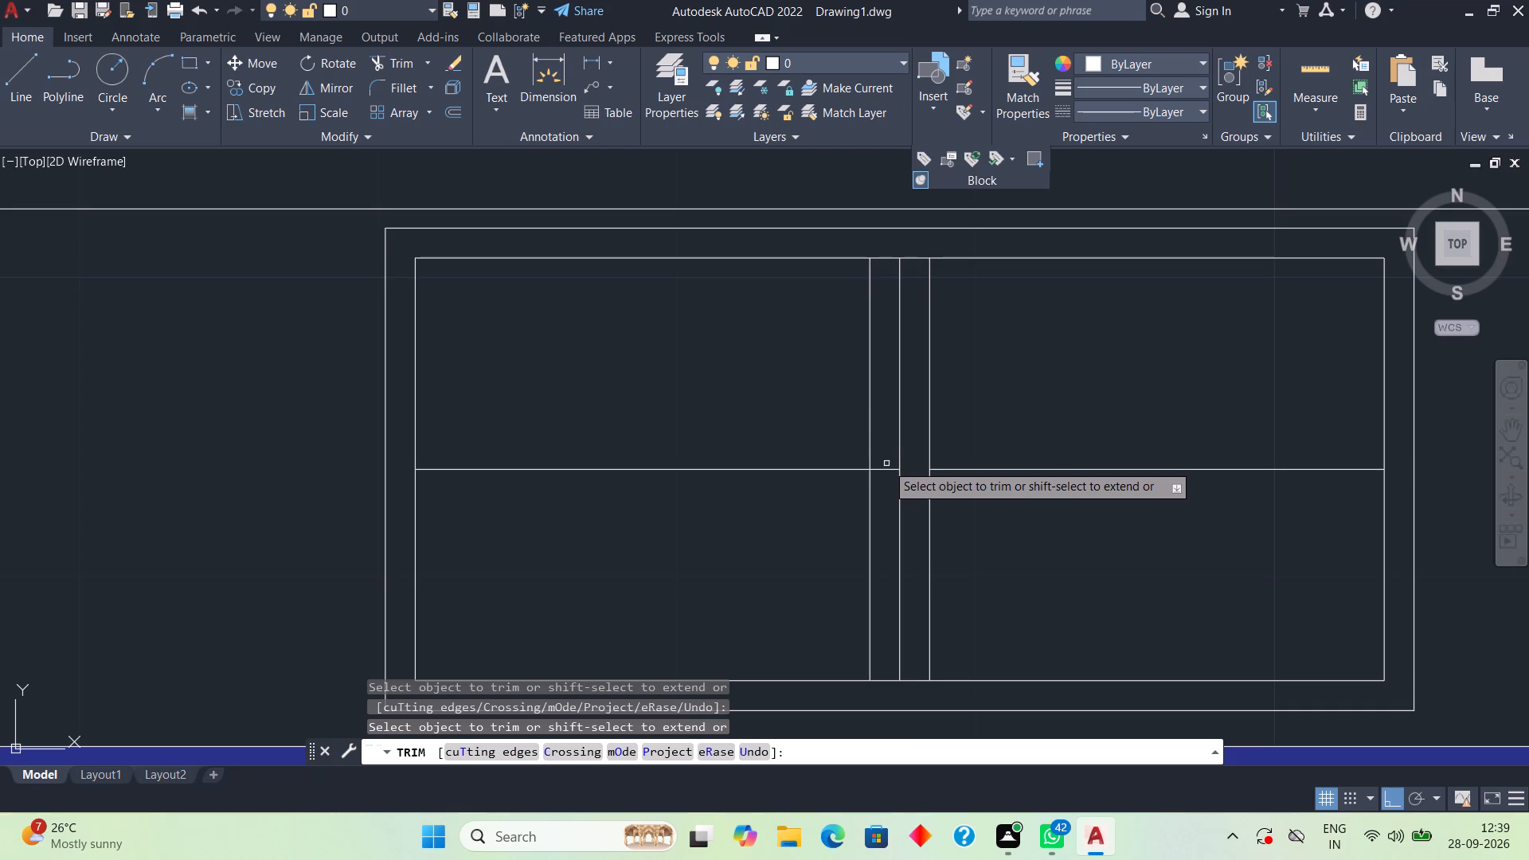
{"action": "left_click_drag", "start_coordinate": [886, 463], "coordinate": [891, 471]}
{"action": "left_click", "coordinate": [891, 471]}
{"action": "key", "text": "space"}
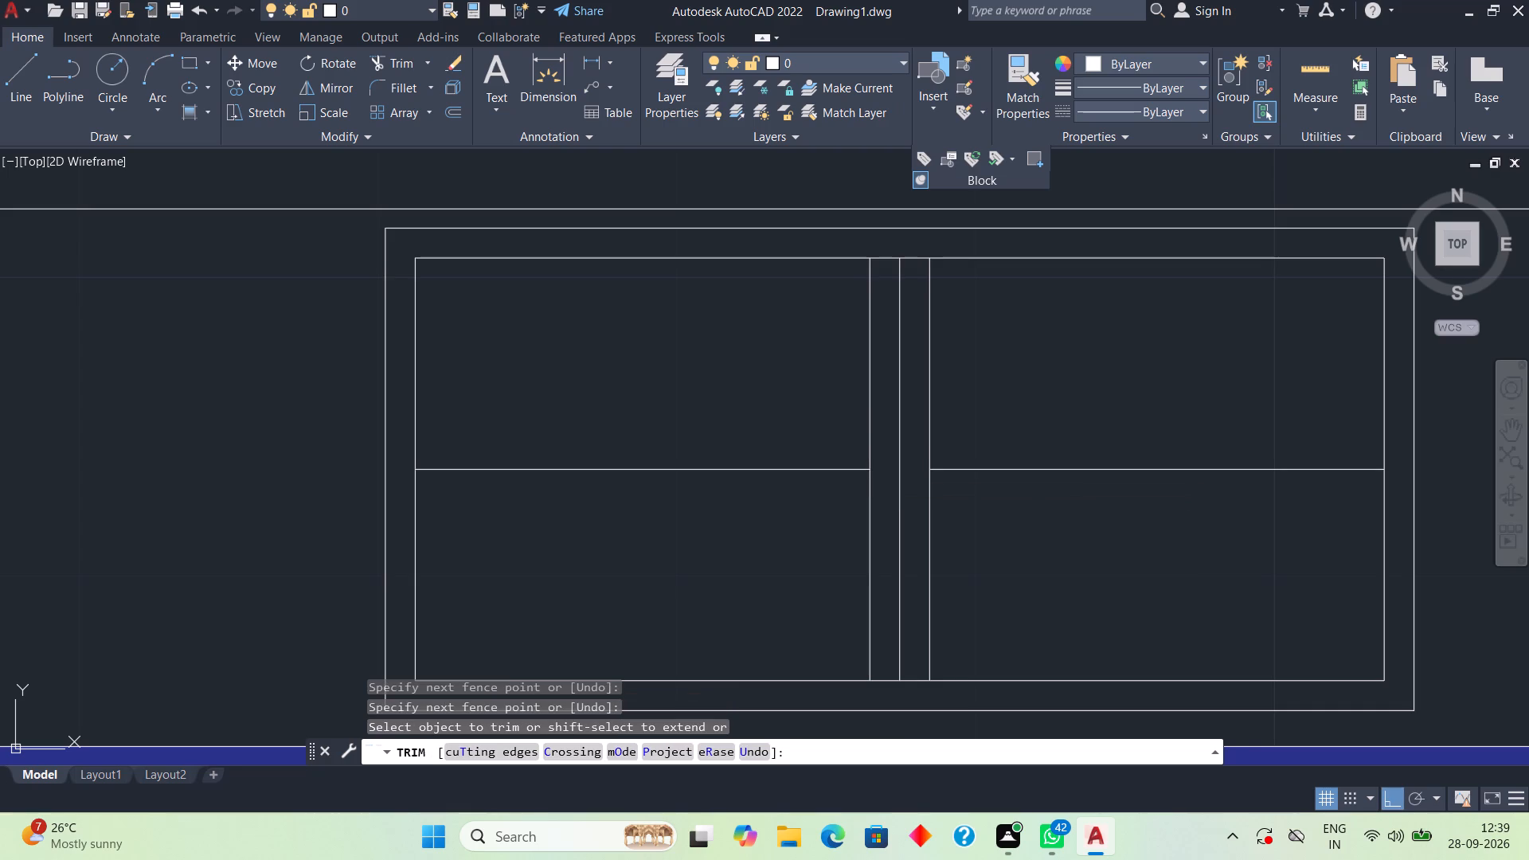
Draw a circle of about 4.6" radius in each compartment, centred on the midpoint of its horizontal line.
{"action": "left_click", "coordinate": [104, 85]}
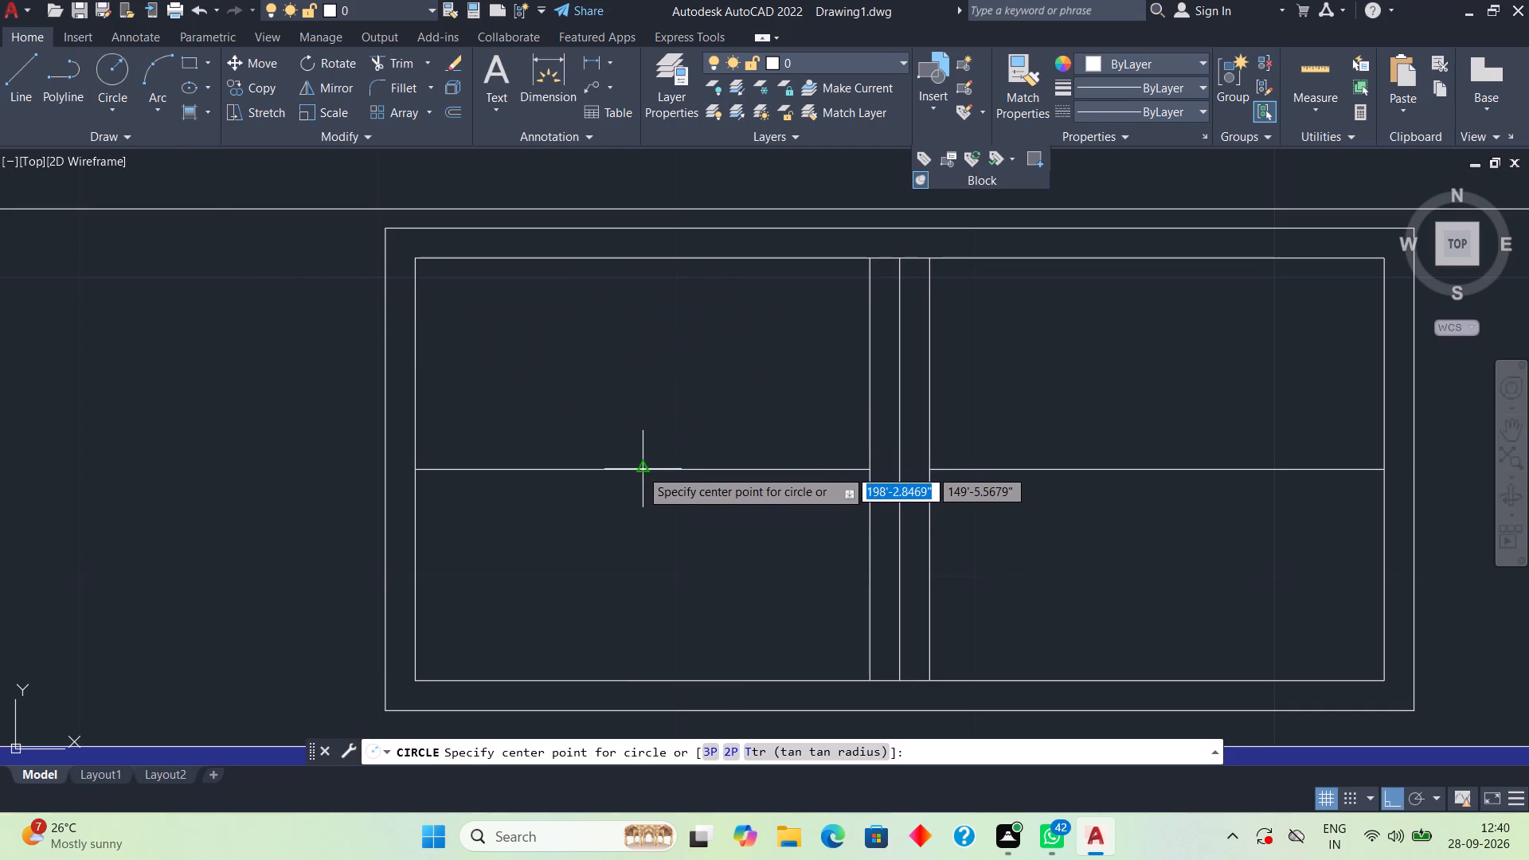
{"action": "left_click", "coordinate": [643, 470]}
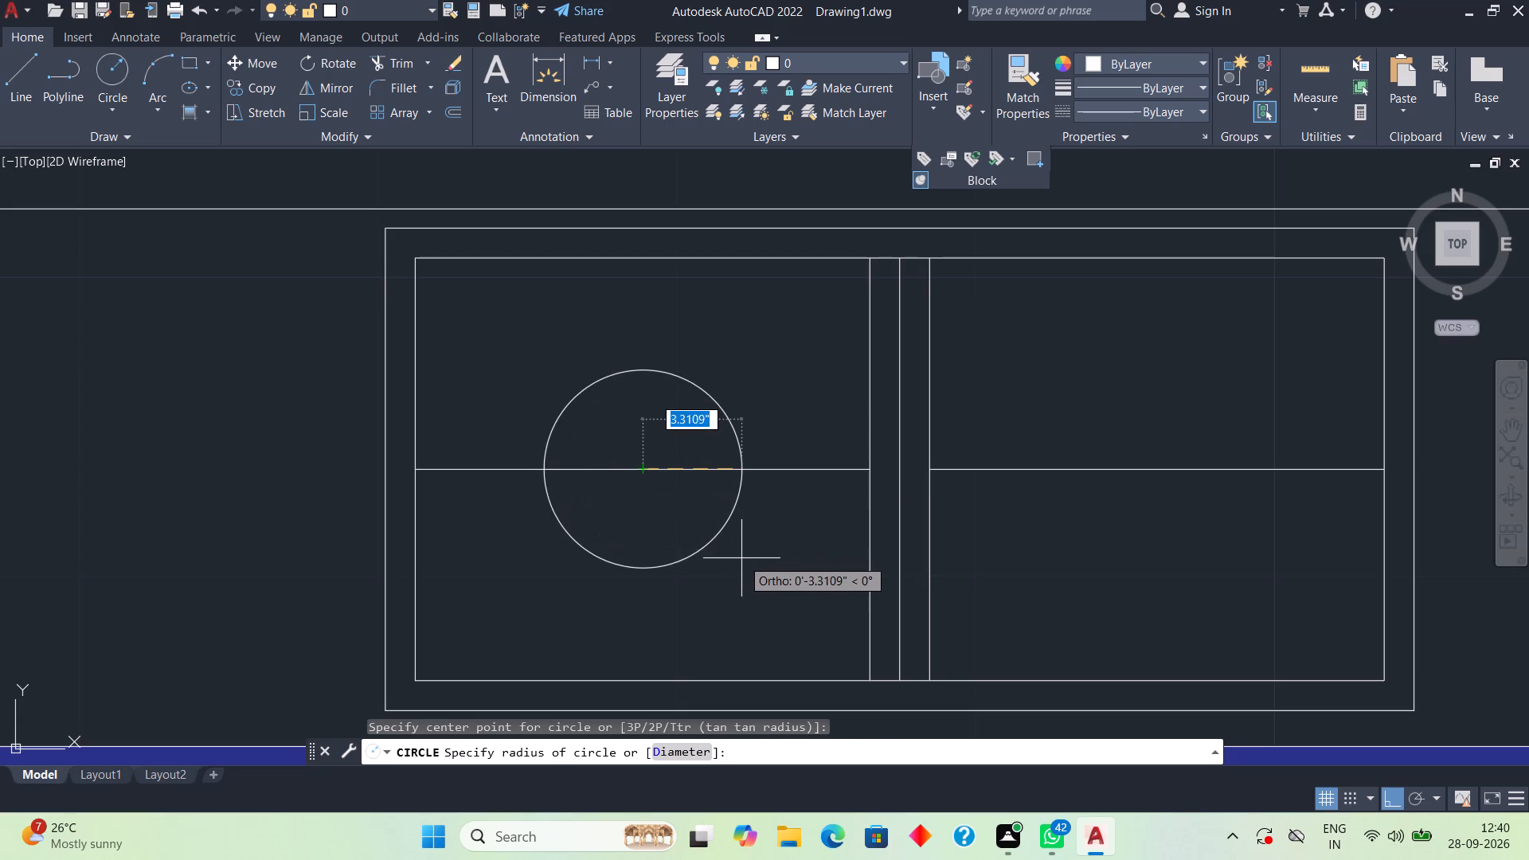
{"action": "left_click", "coordinate": [763, 608]}
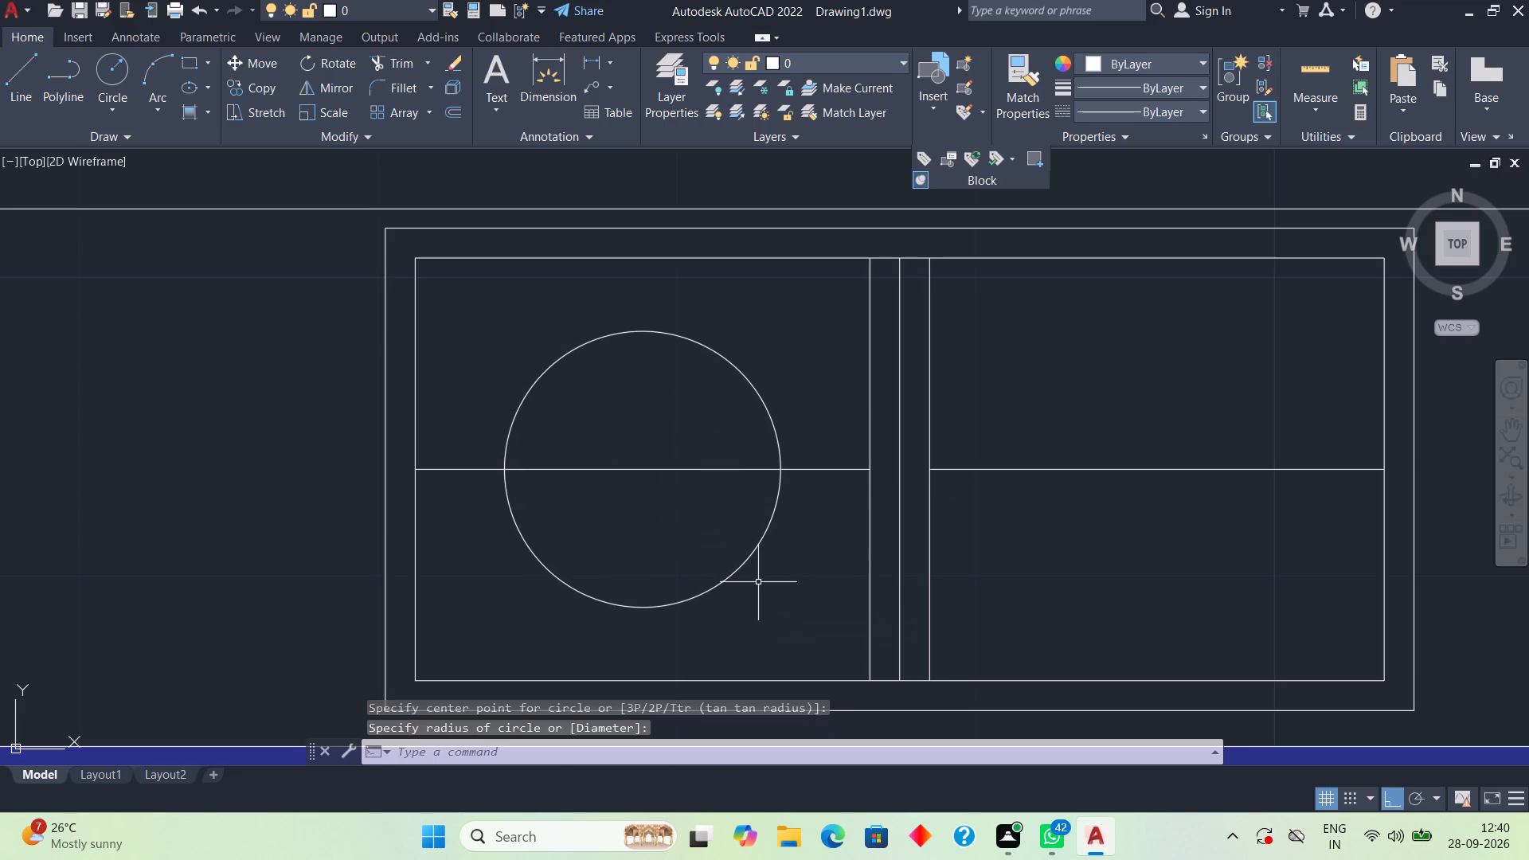
{"action": "left_click", "coordinate": [92, 74]}
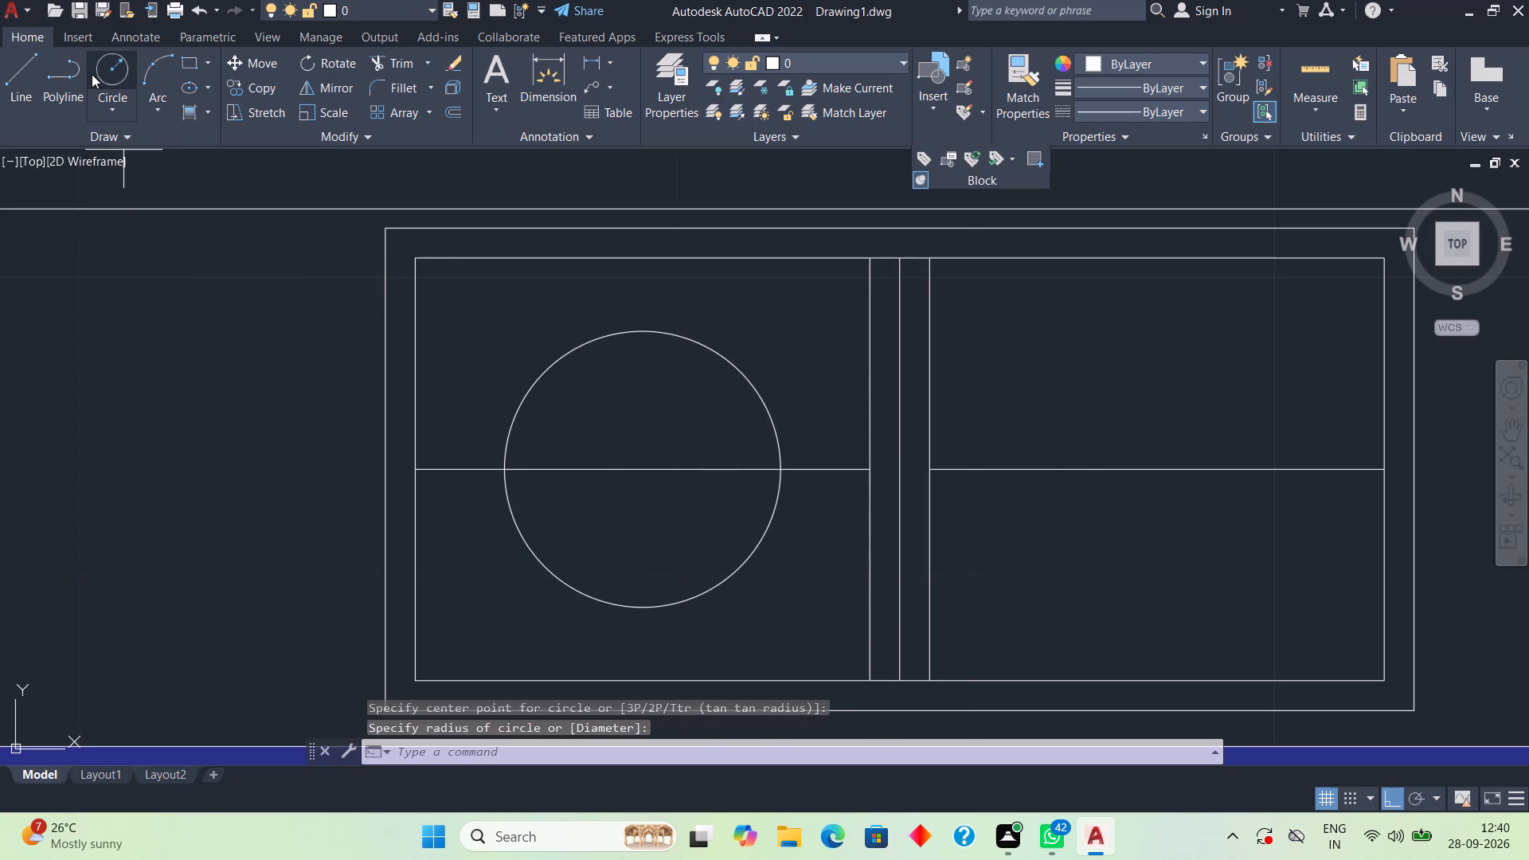
{"action": "left_click", "coordinate": [1157, 468]}
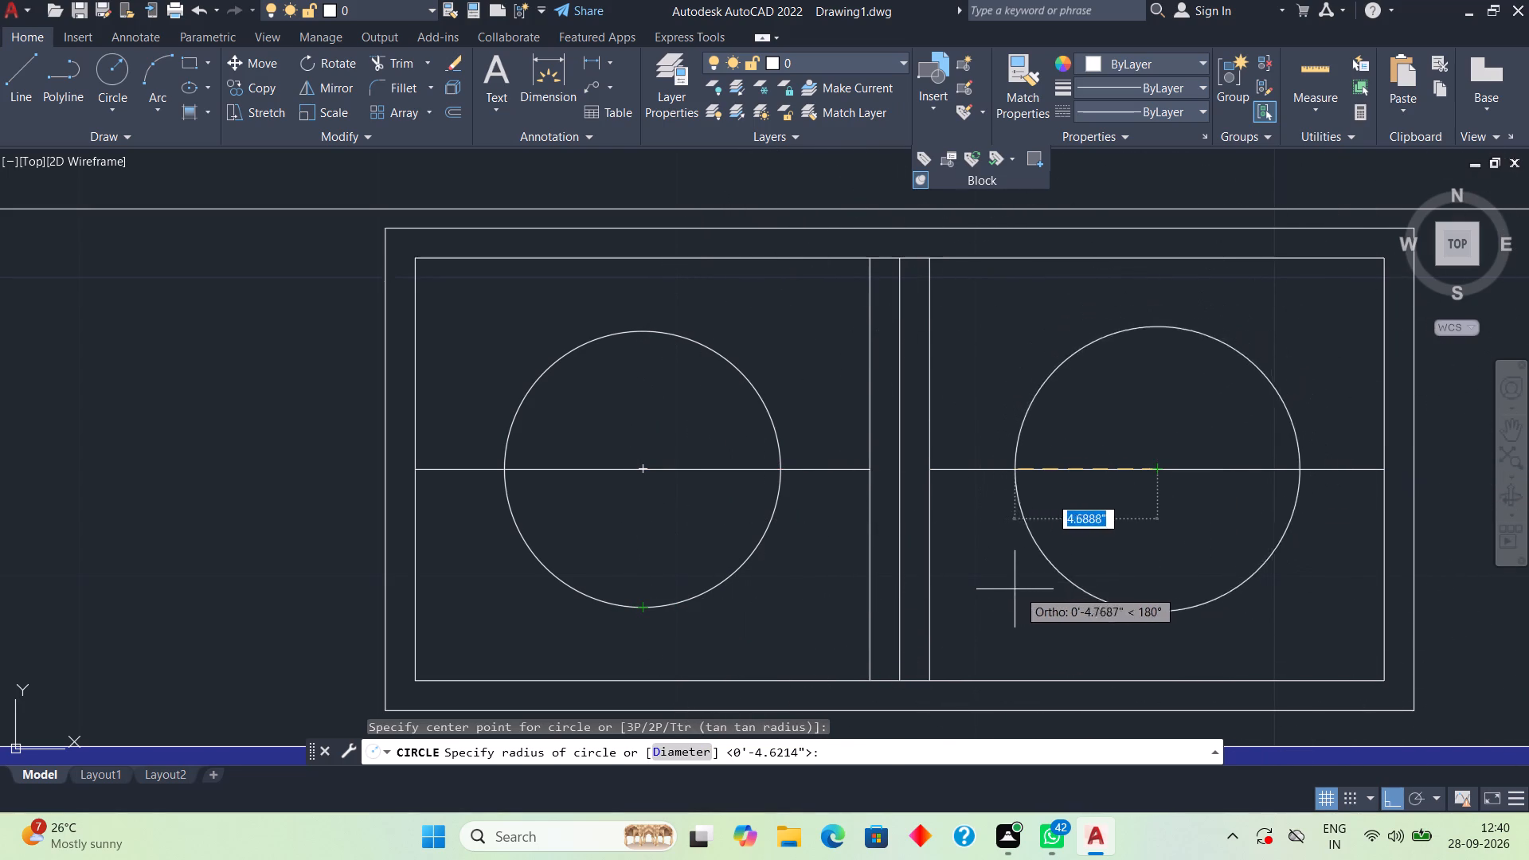
{"action": "left_click", "coordinate": [1089, 598]}
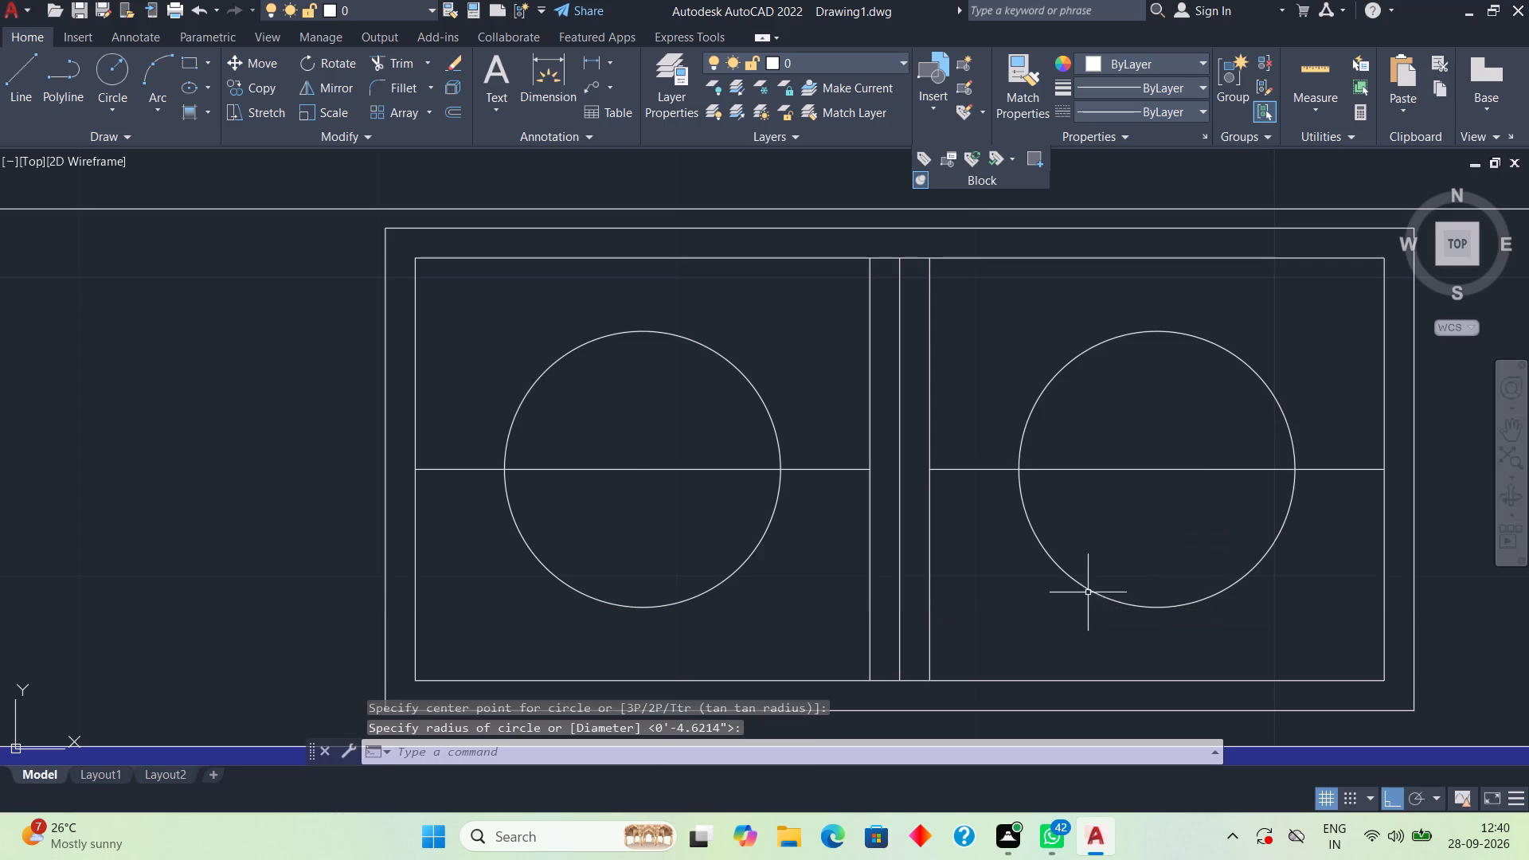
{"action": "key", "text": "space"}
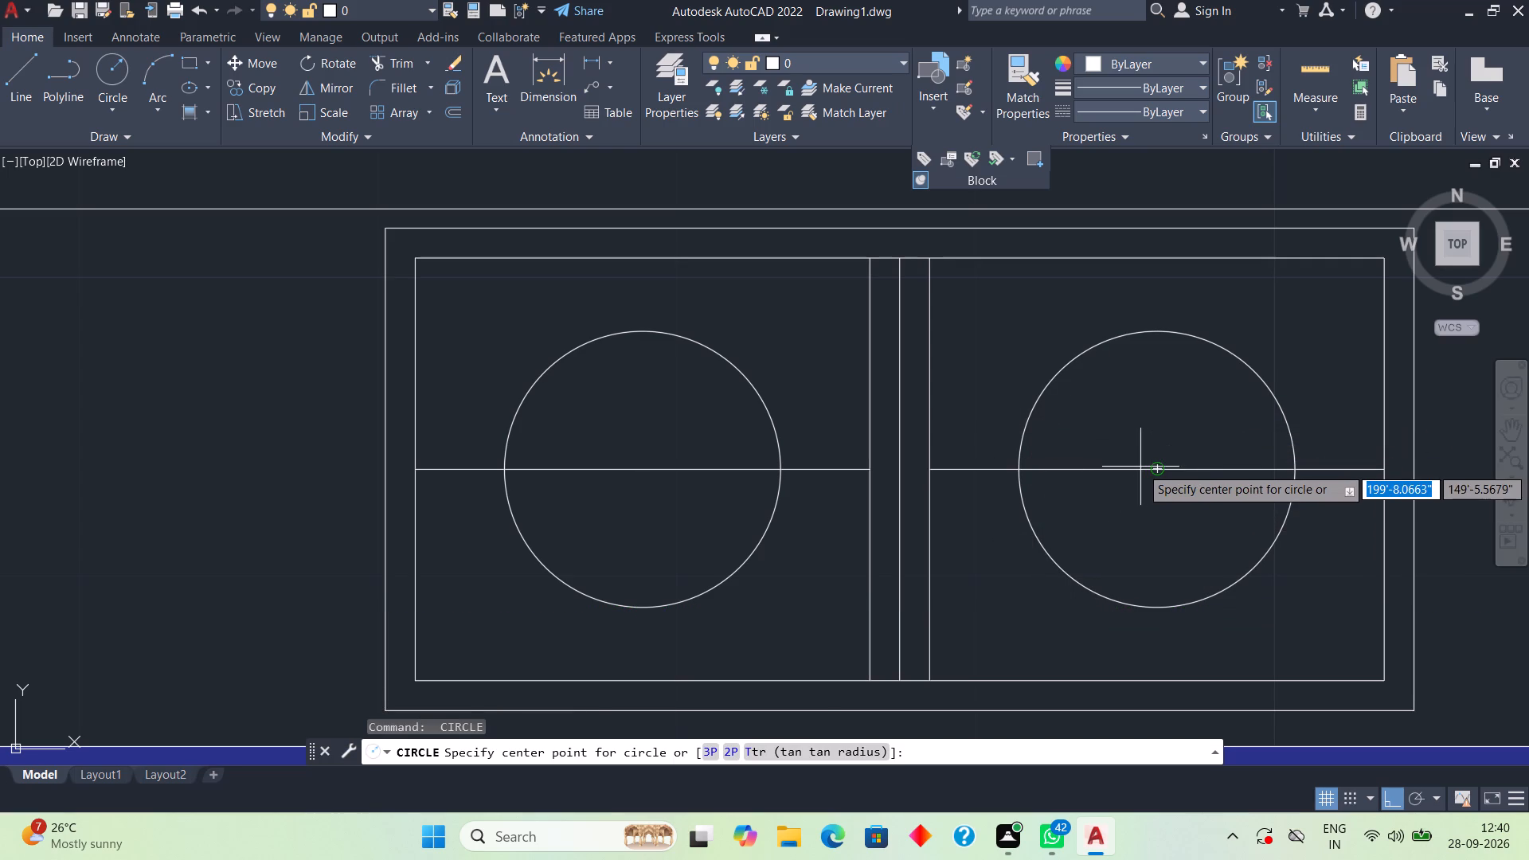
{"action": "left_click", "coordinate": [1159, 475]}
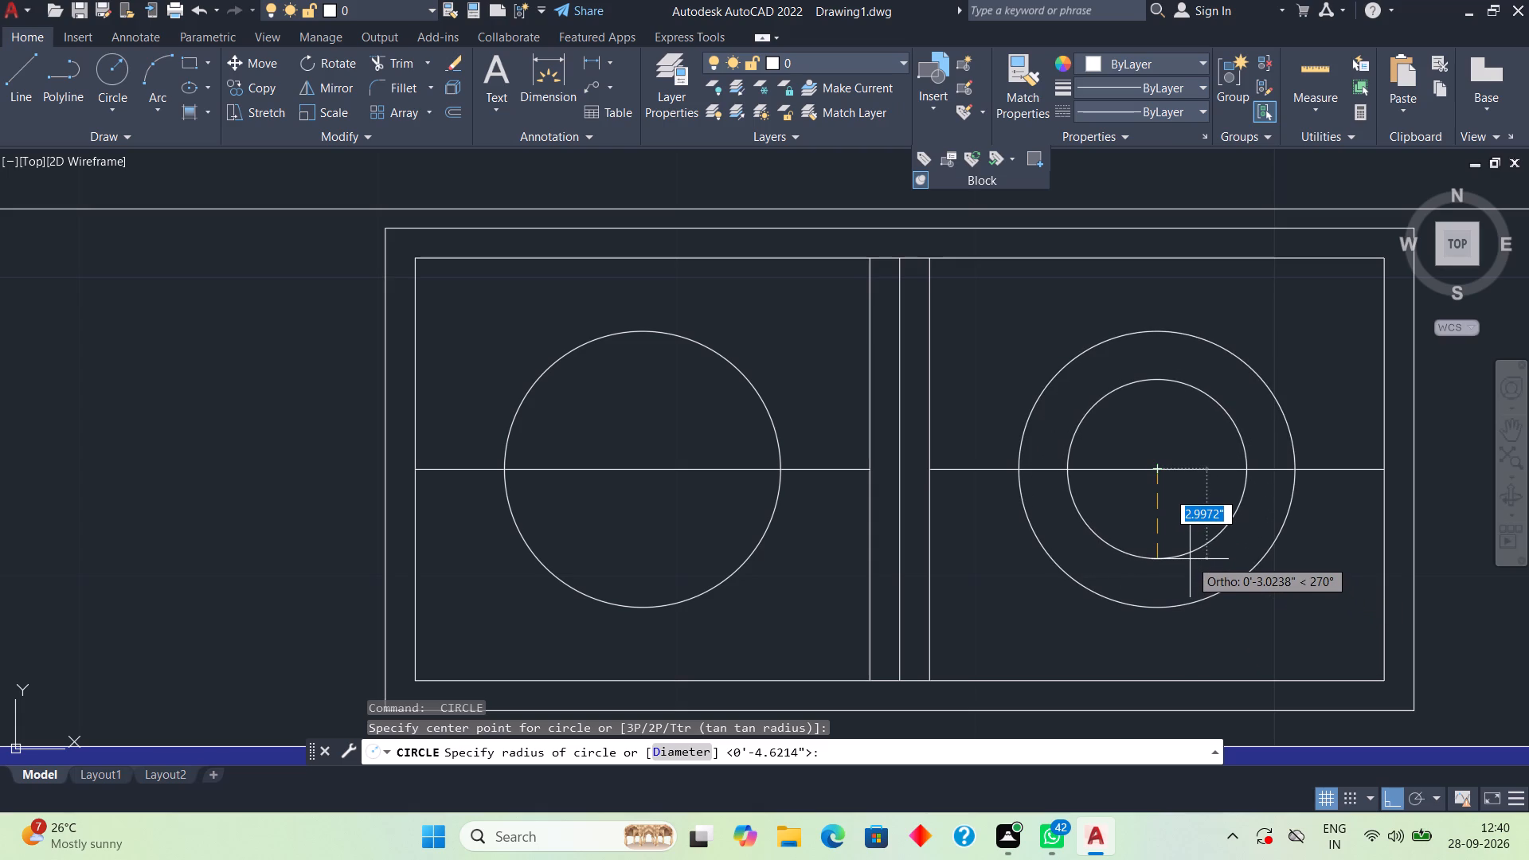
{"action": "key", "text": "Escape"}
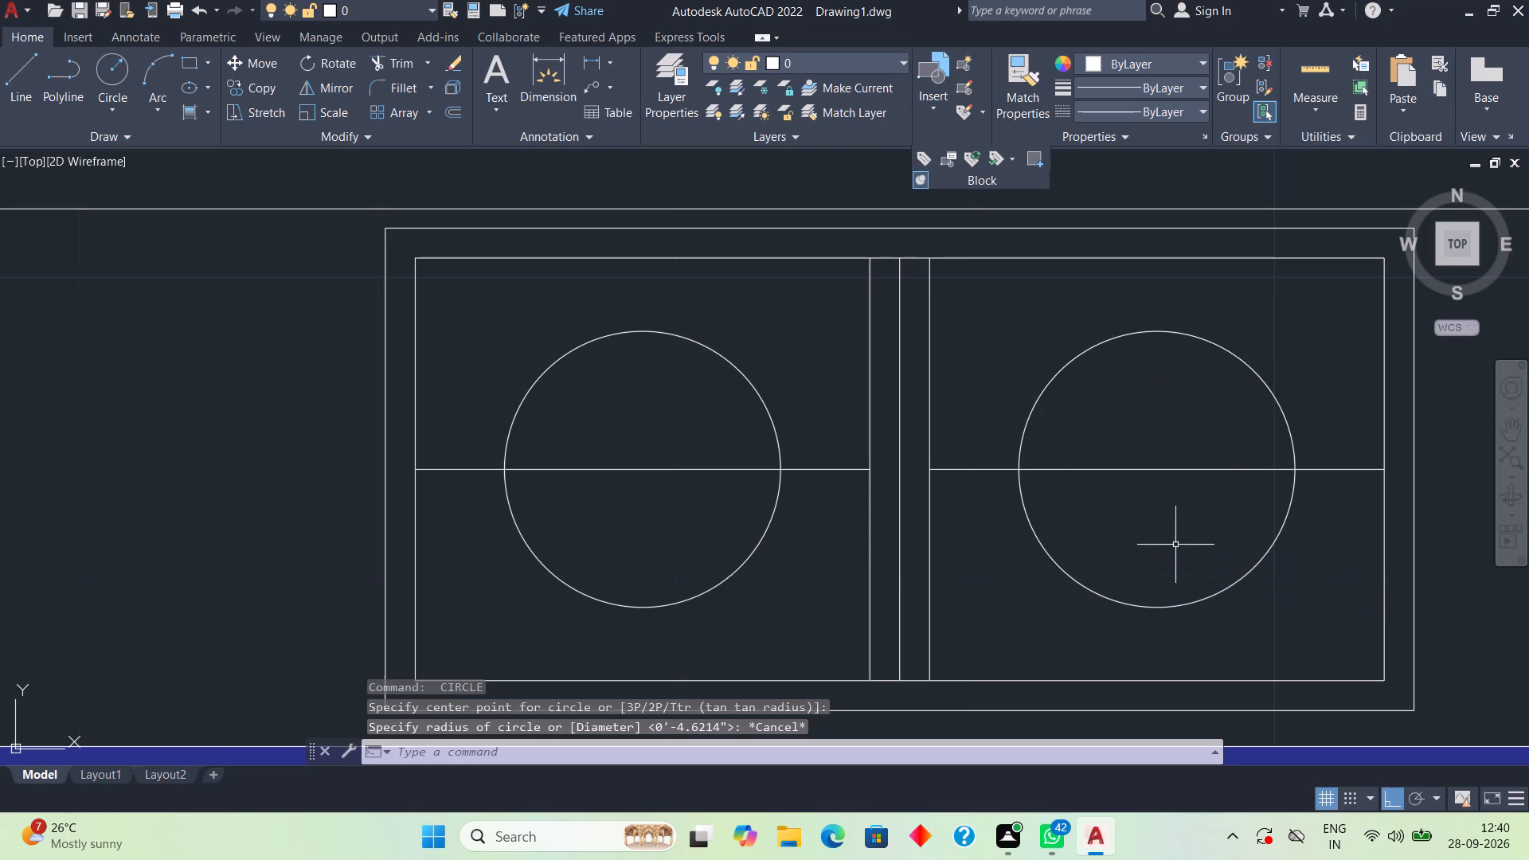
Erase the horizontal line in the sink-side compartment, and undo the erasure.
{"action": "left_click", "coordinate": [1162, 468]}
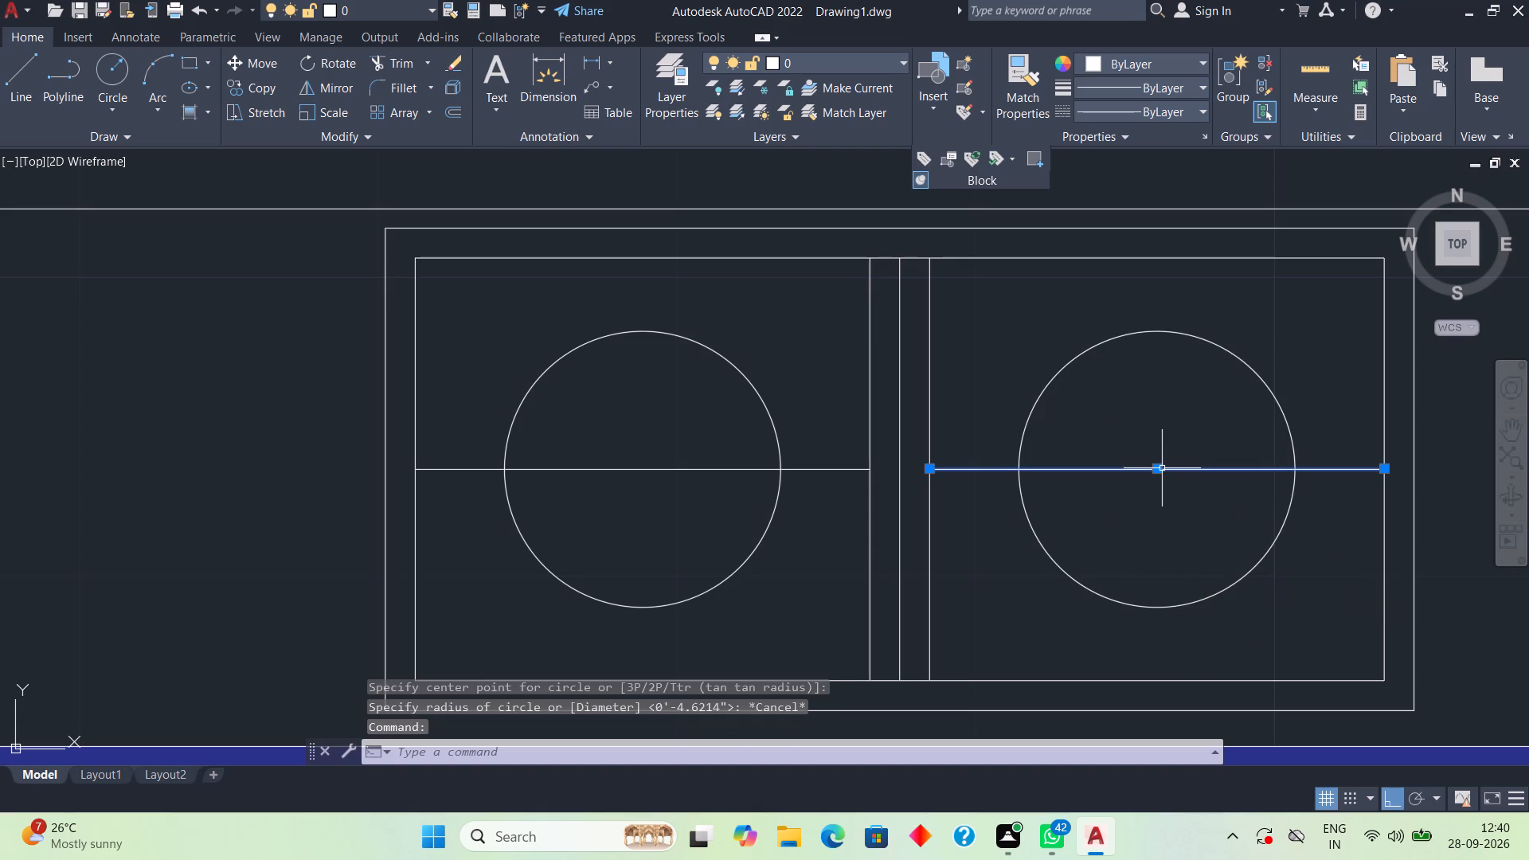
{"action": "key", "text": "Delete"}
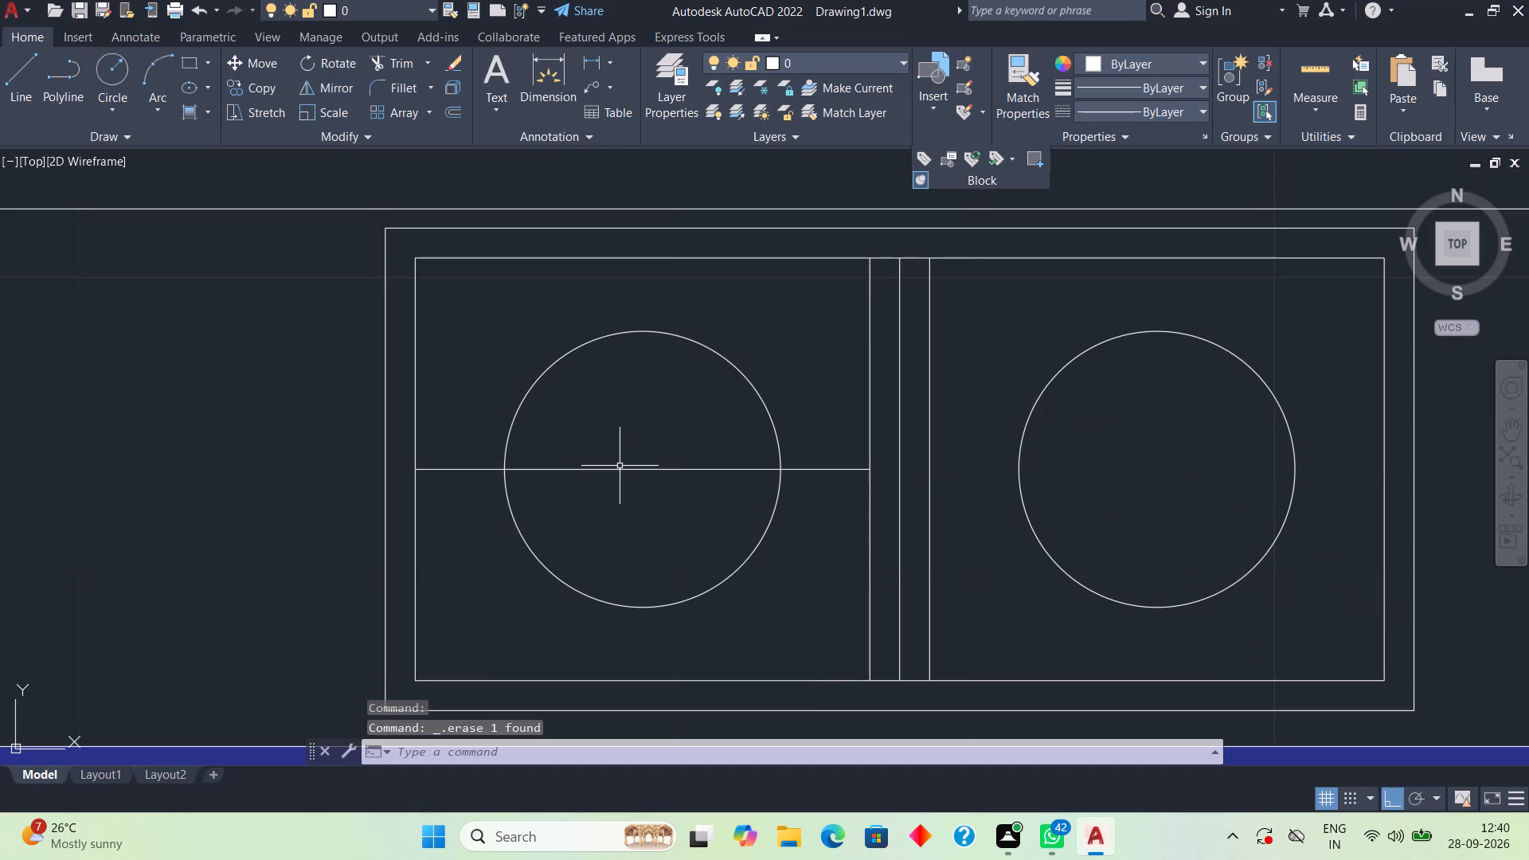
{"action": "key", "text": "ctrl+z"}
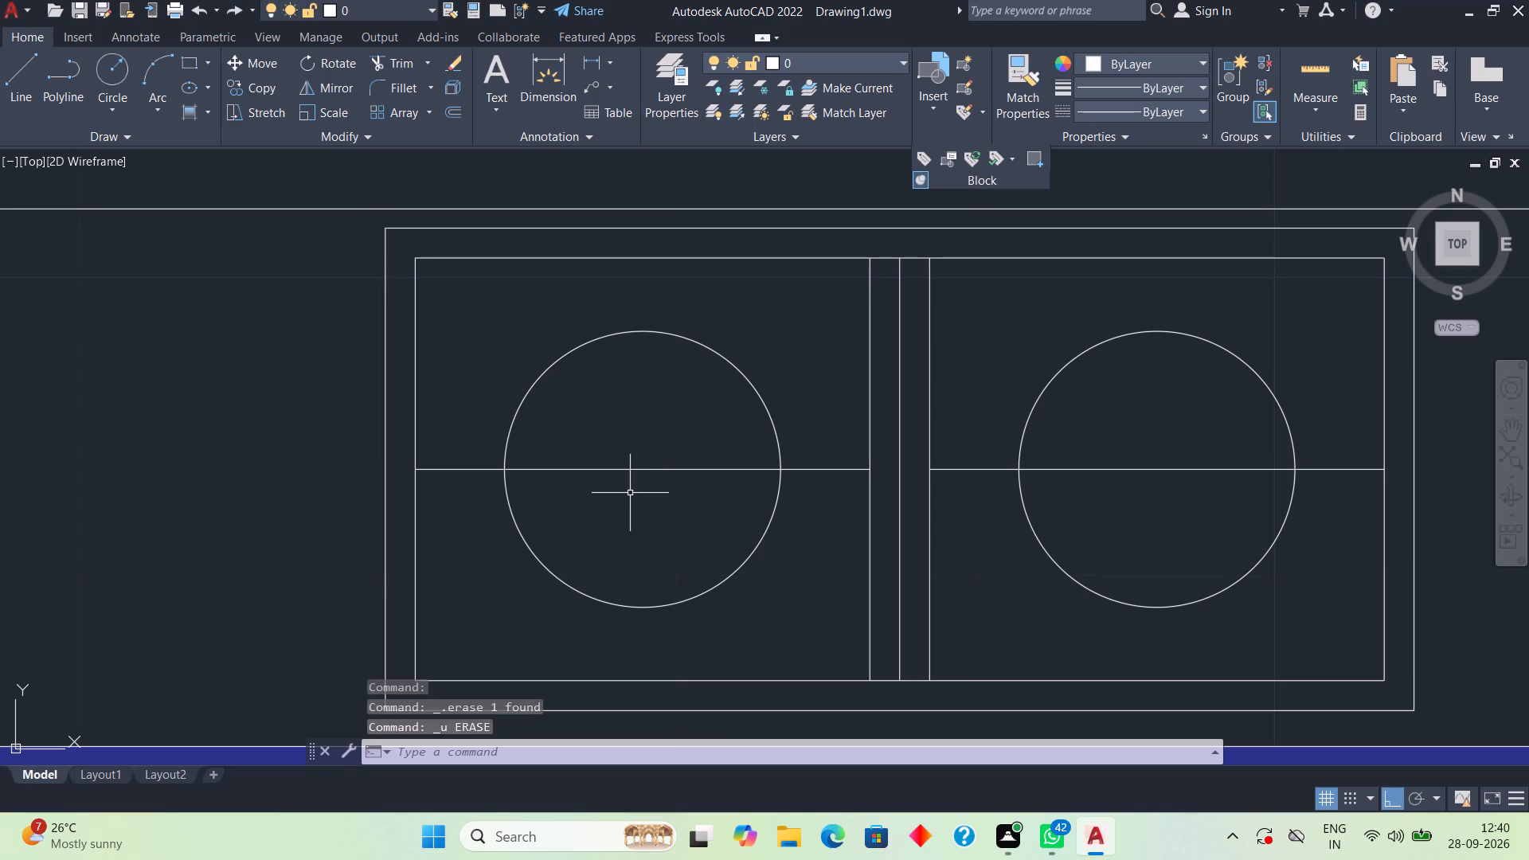
Offset both compartment circles inward by 0.3" to form double rings.
{"action": "left_click", "coordinate": [763, 540]}
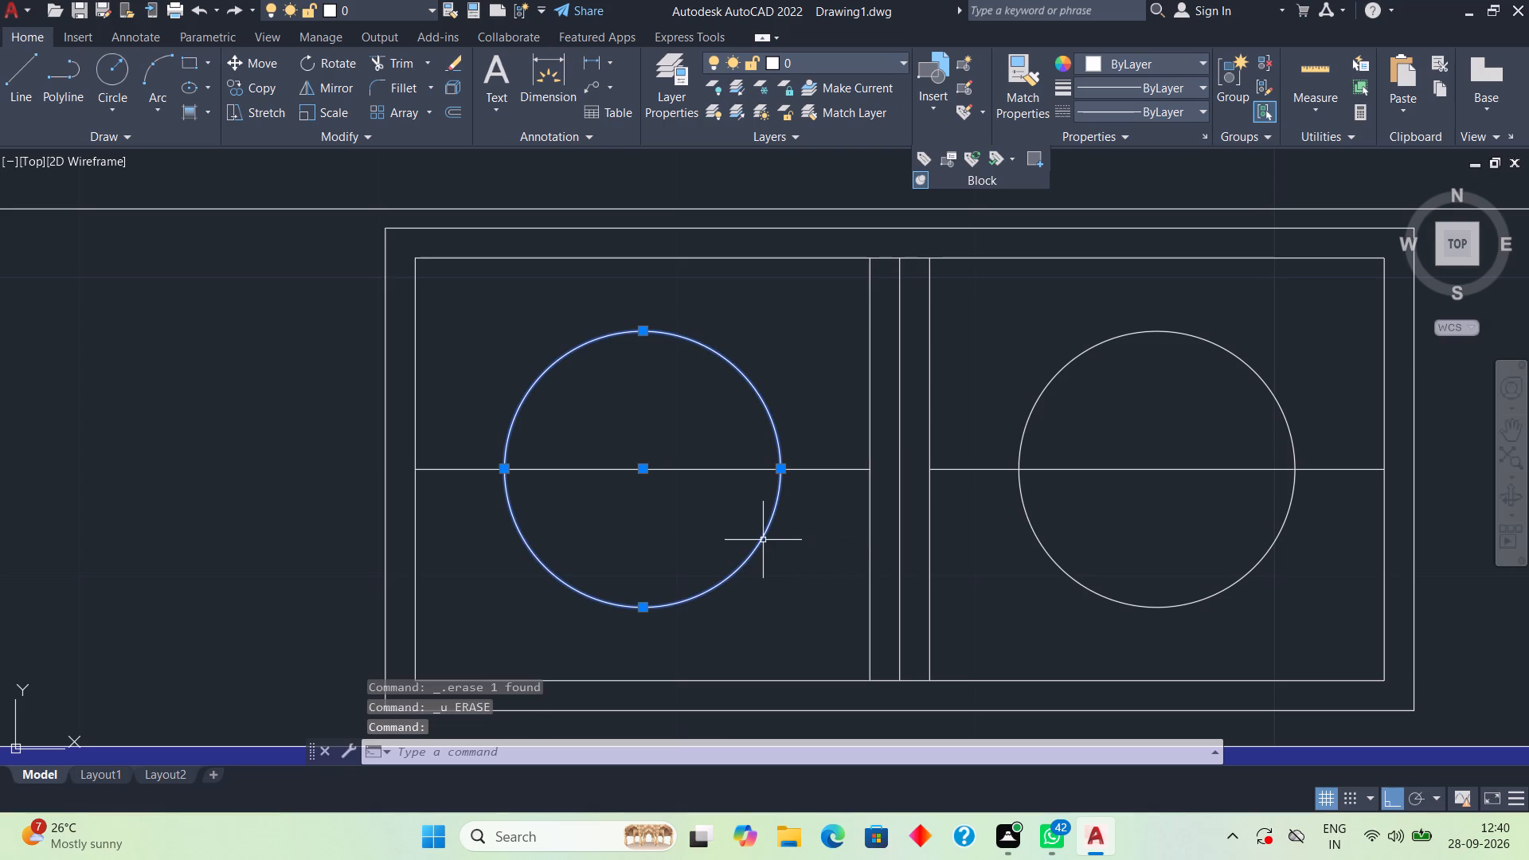
{"action": "type", "text": "o"}
{"action": "key", "text": "space"}
{"action": "key", "text": "space"}
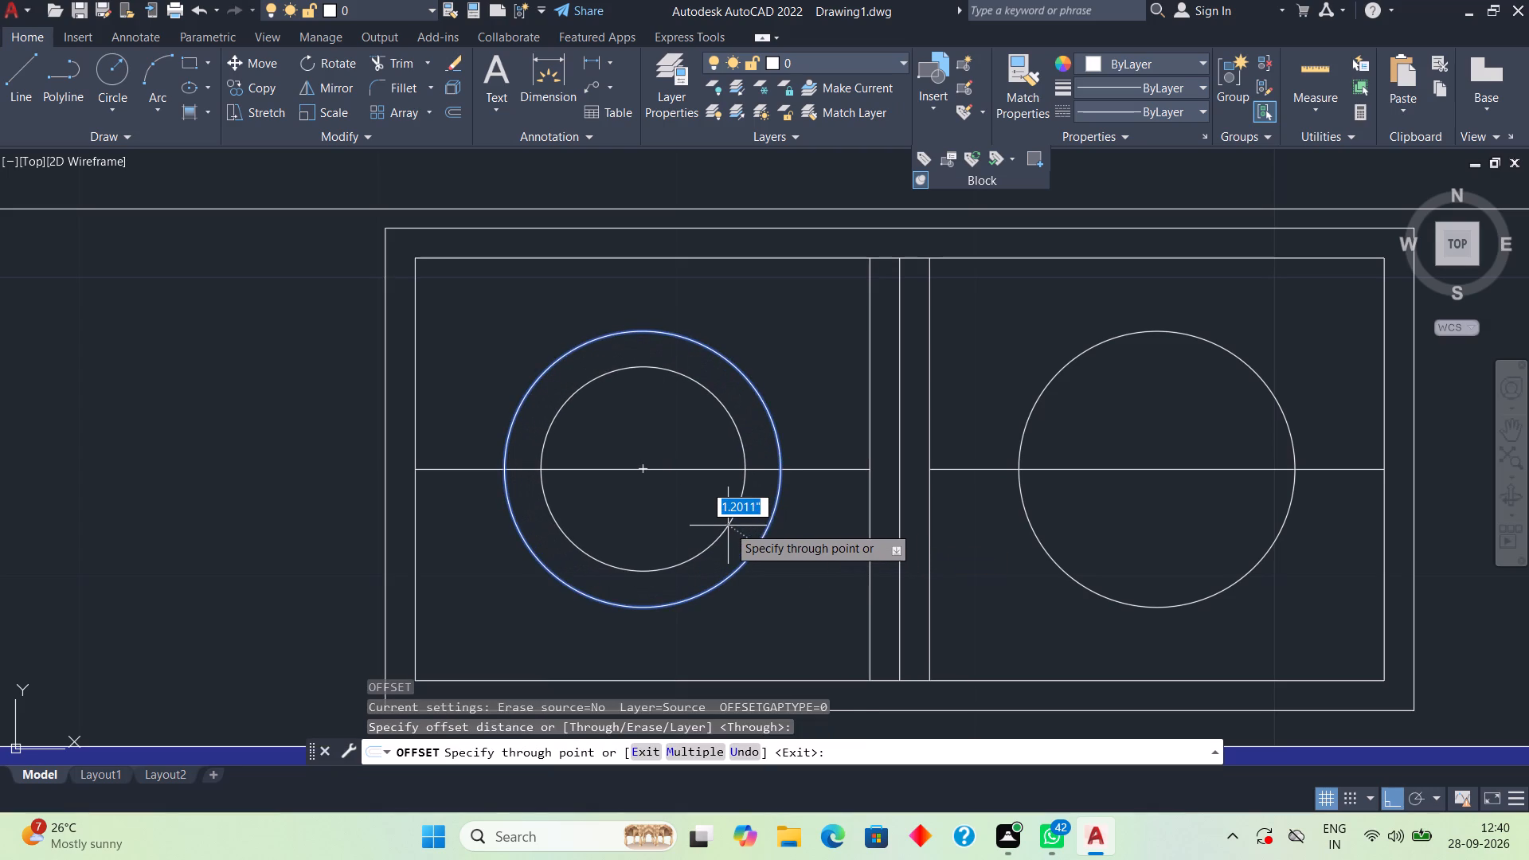
{"action": "key", "text": "period"}
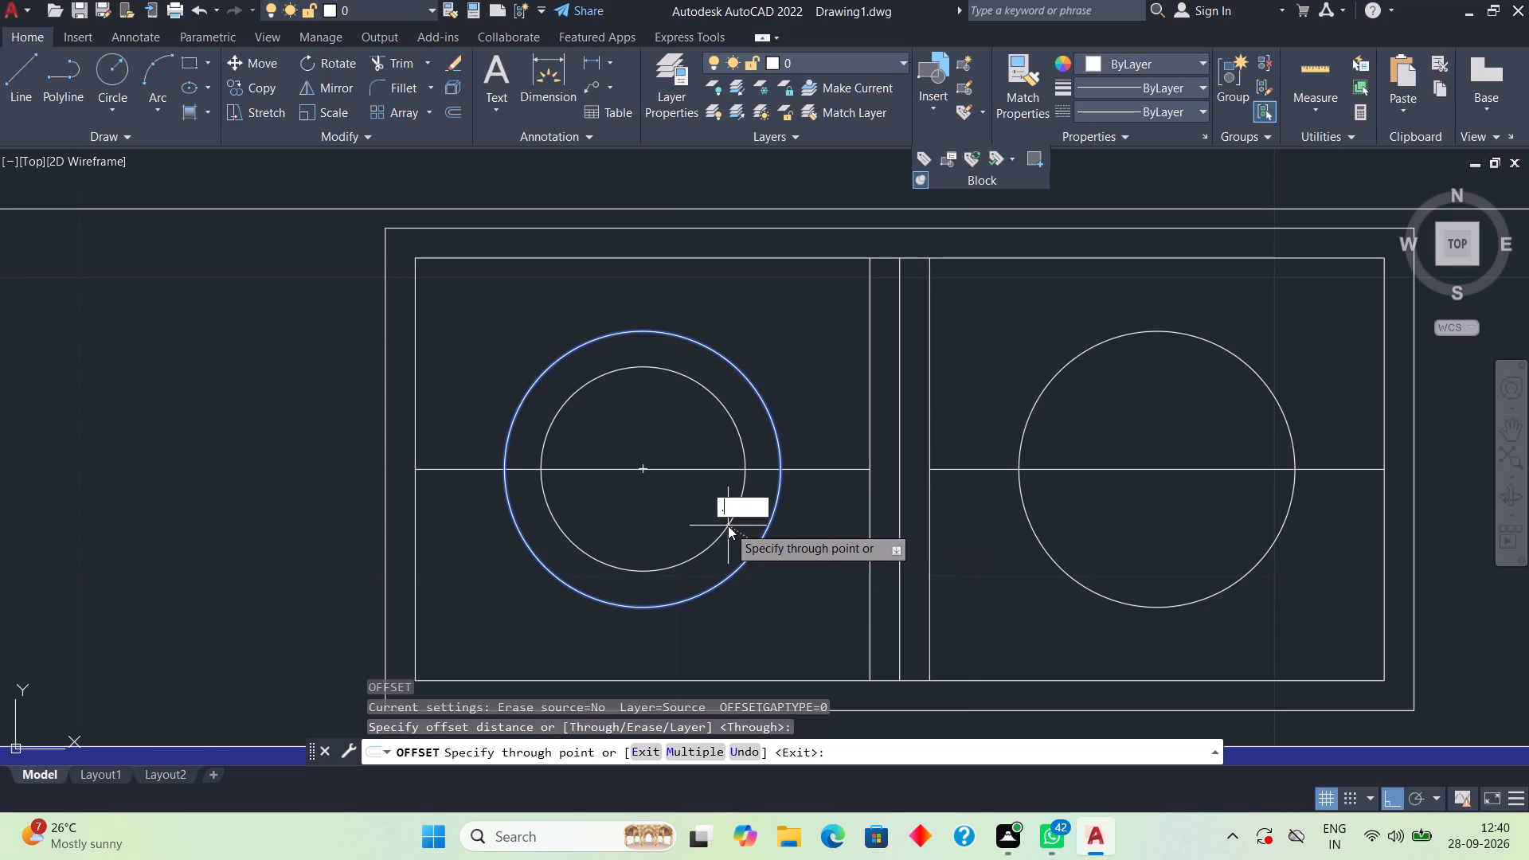
{"action": "type", "text": "3\""}
{"action": "key", "text": "Return"}
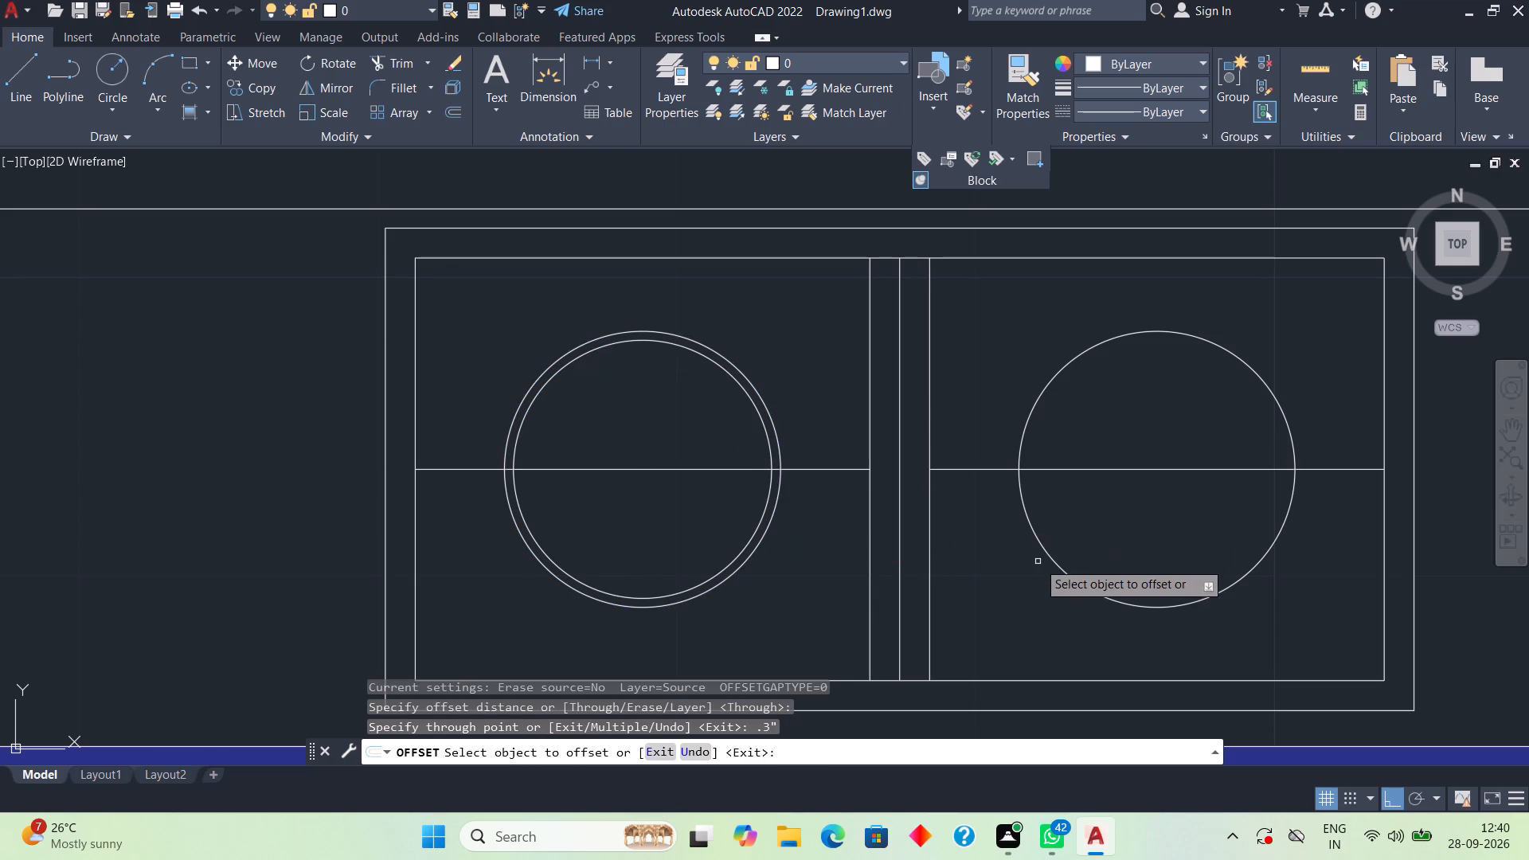
{"action": "left_click", "coordinate": [1036, 535]}
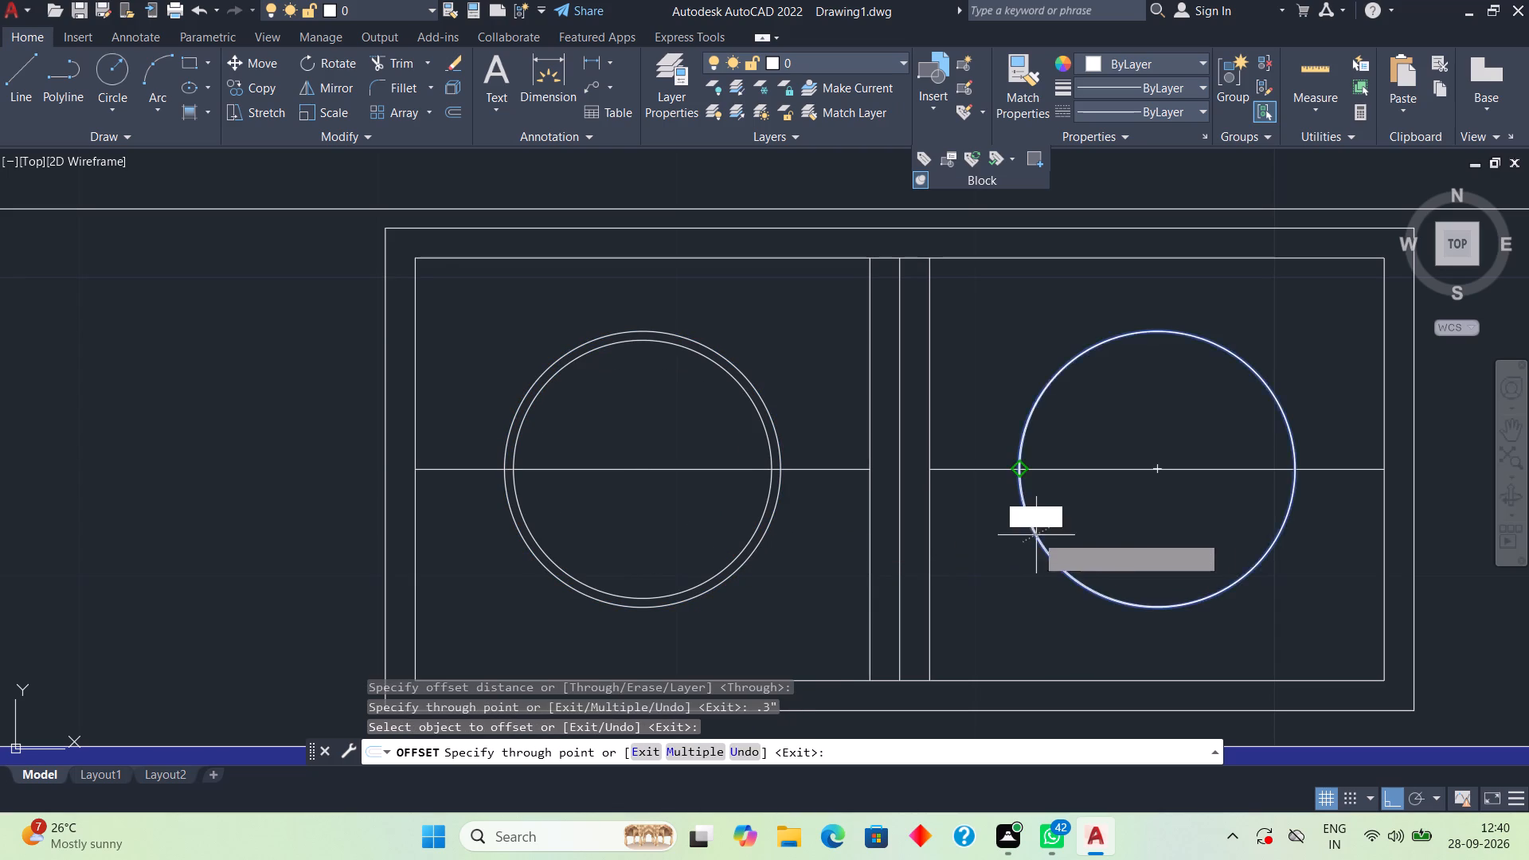
{"action": "key", "text": "3"}
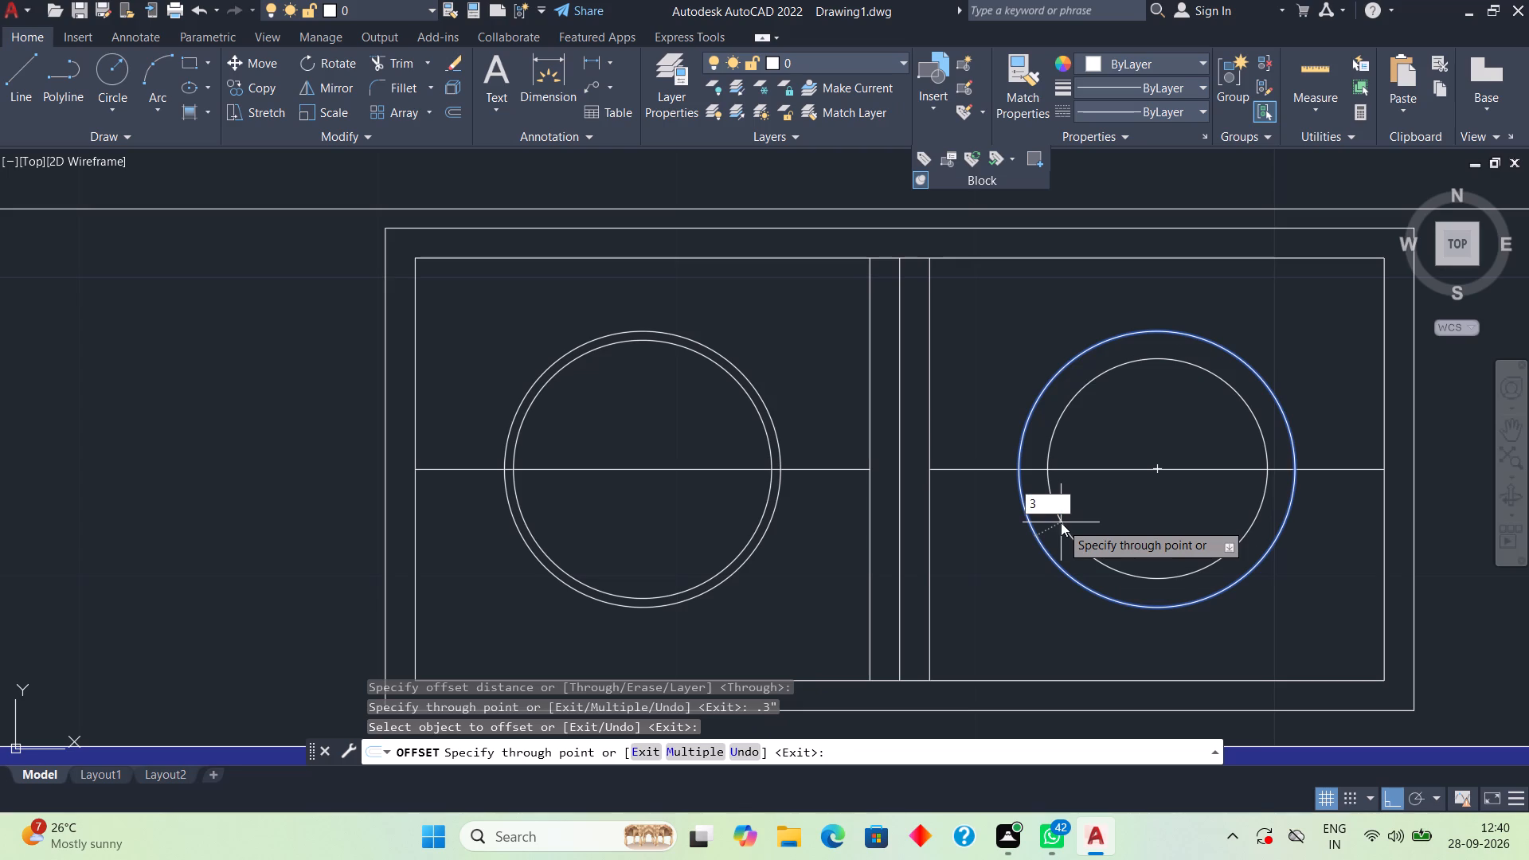
{"action": "key", "text": "BackSpace"}
{"action": "type", "text": ".3\""}
{"action": "key", "text": "Return"}
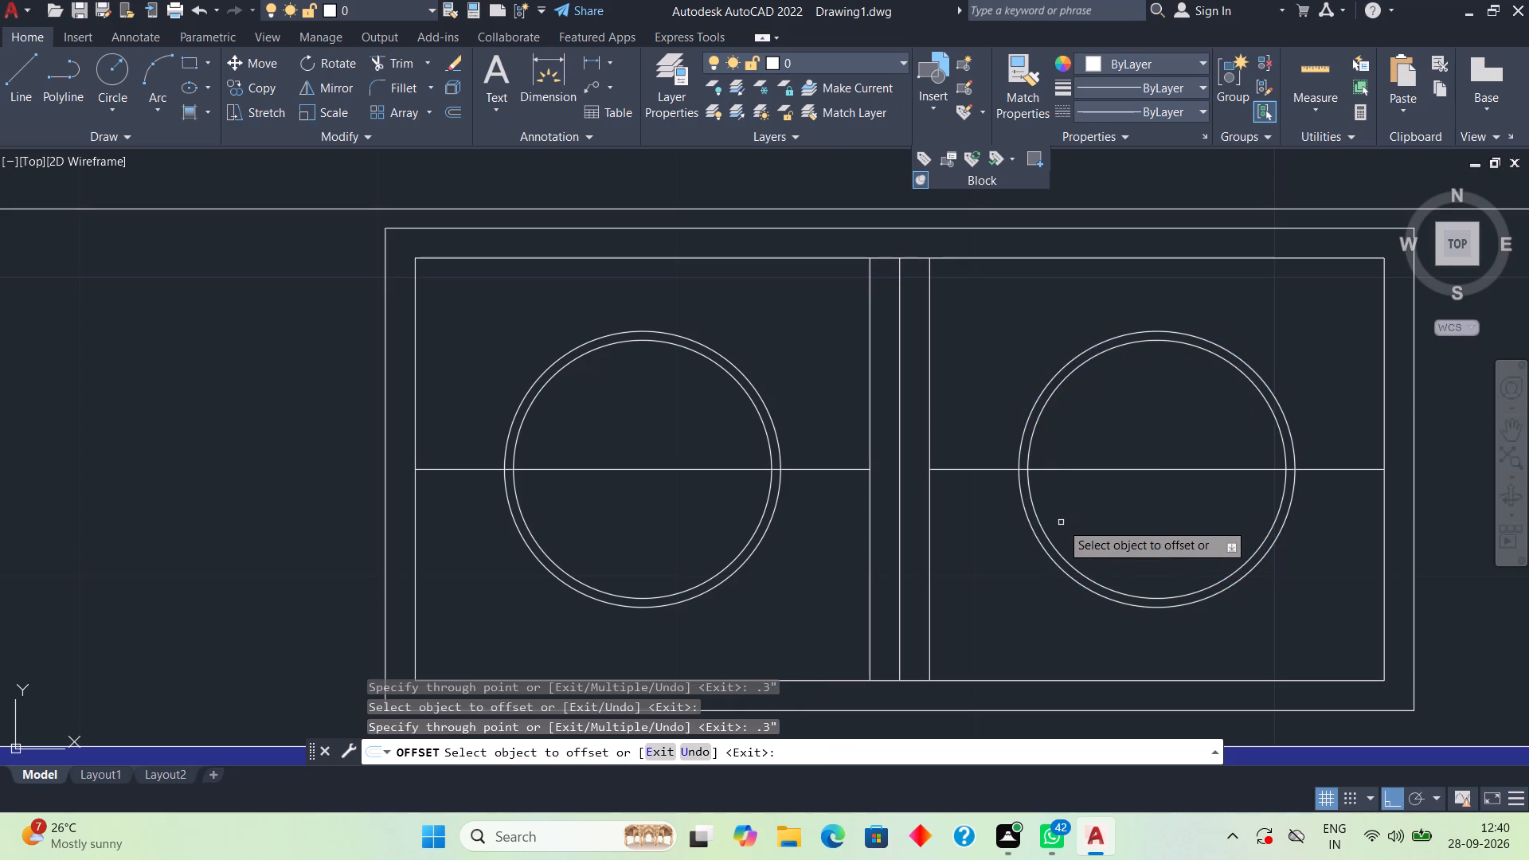
{"action": "key", "text": "space"}
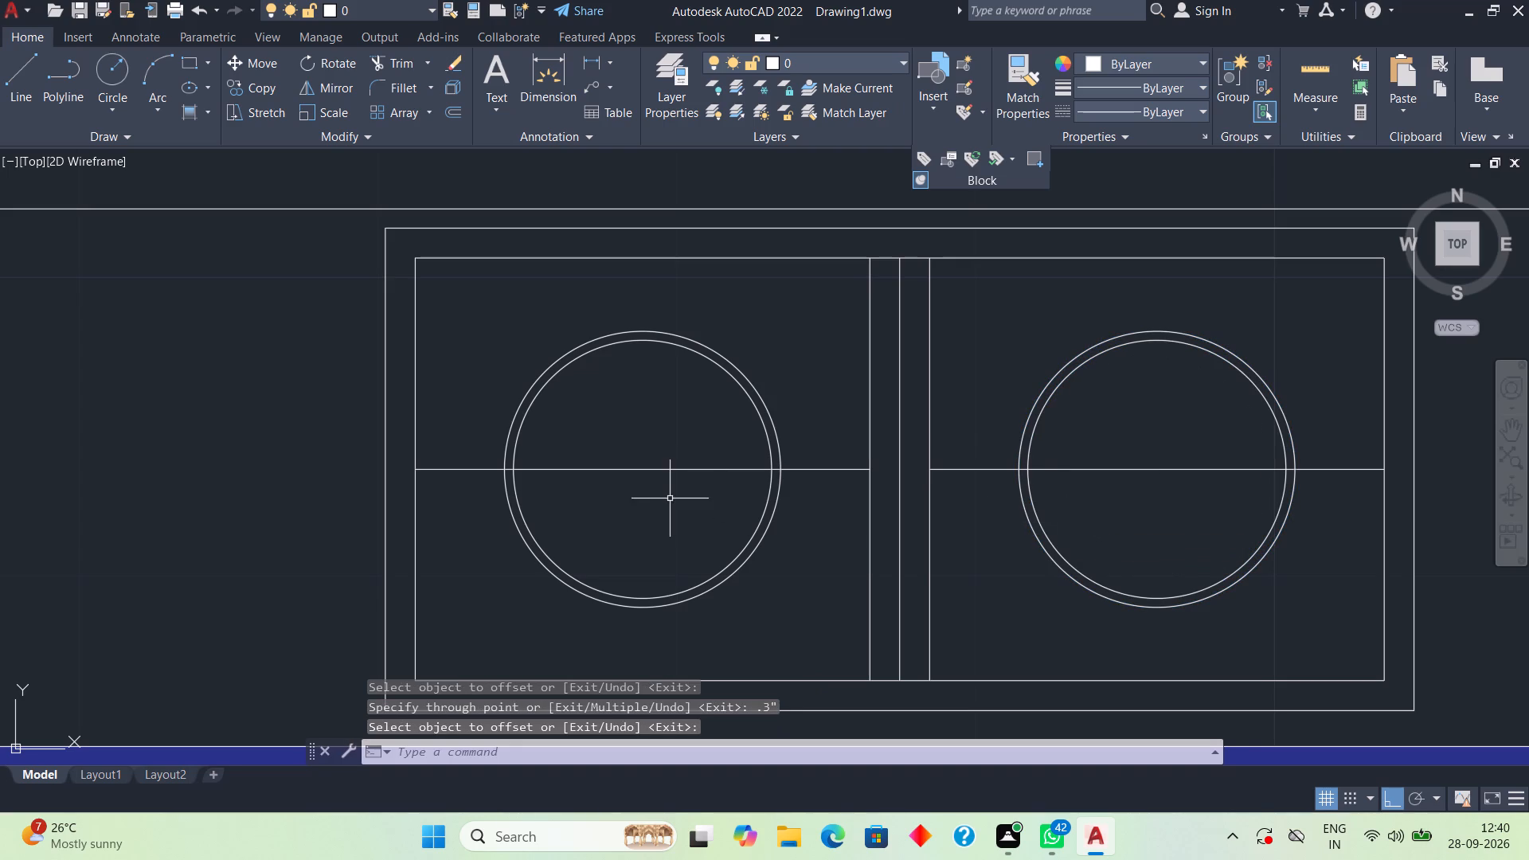
Draw a vertical line from the inner rectangle's lower edge through the centre to the top of the circle farther from the sink.
{"action": "key", "text": "l"}
{"action": "key", "text": "Return"}
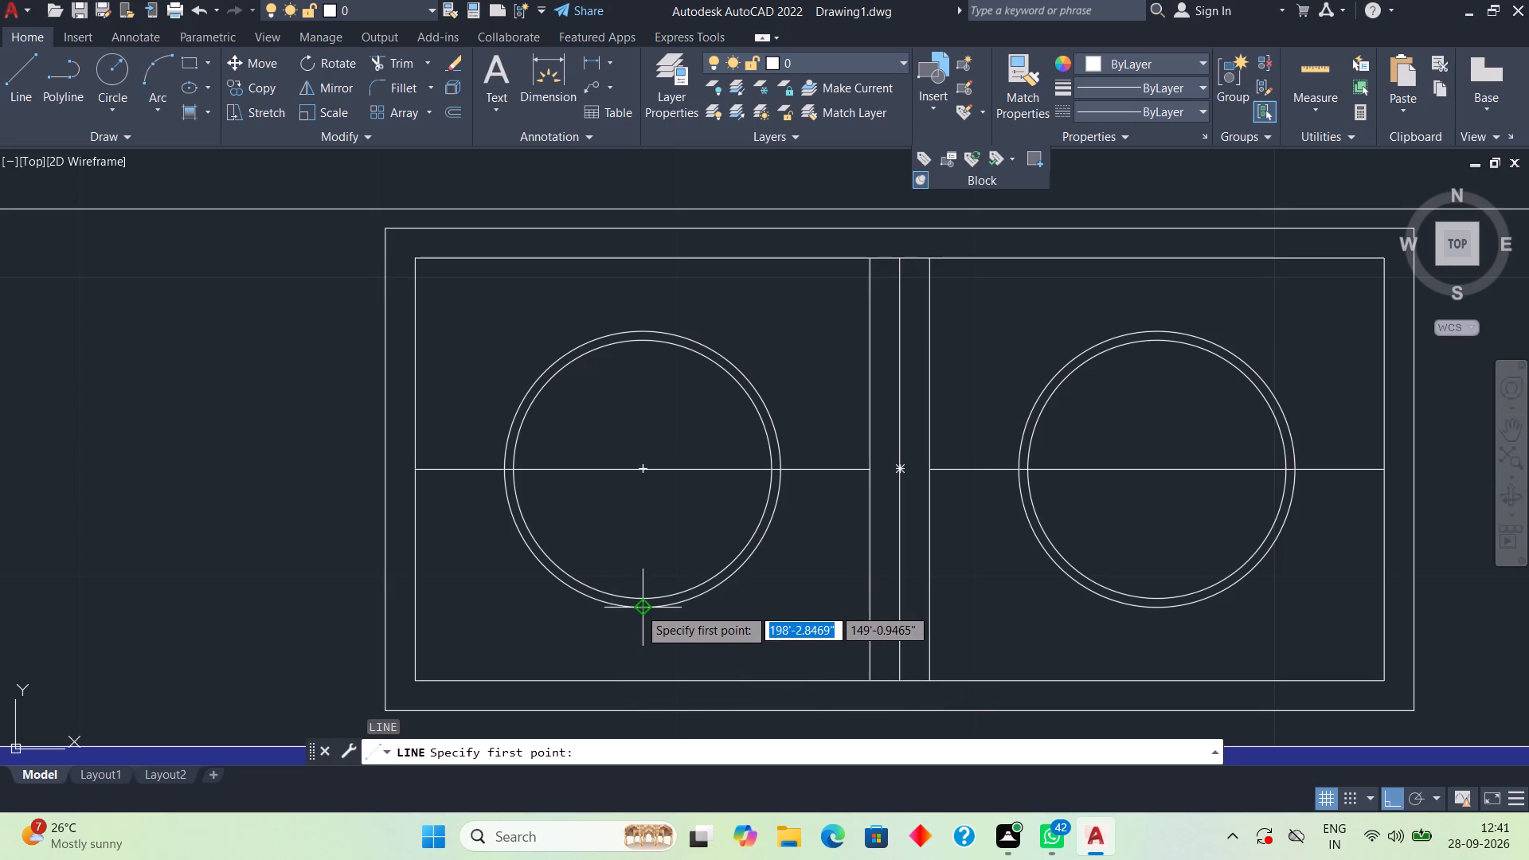
{"action": "left_click", "coordinate": [647, 682]}
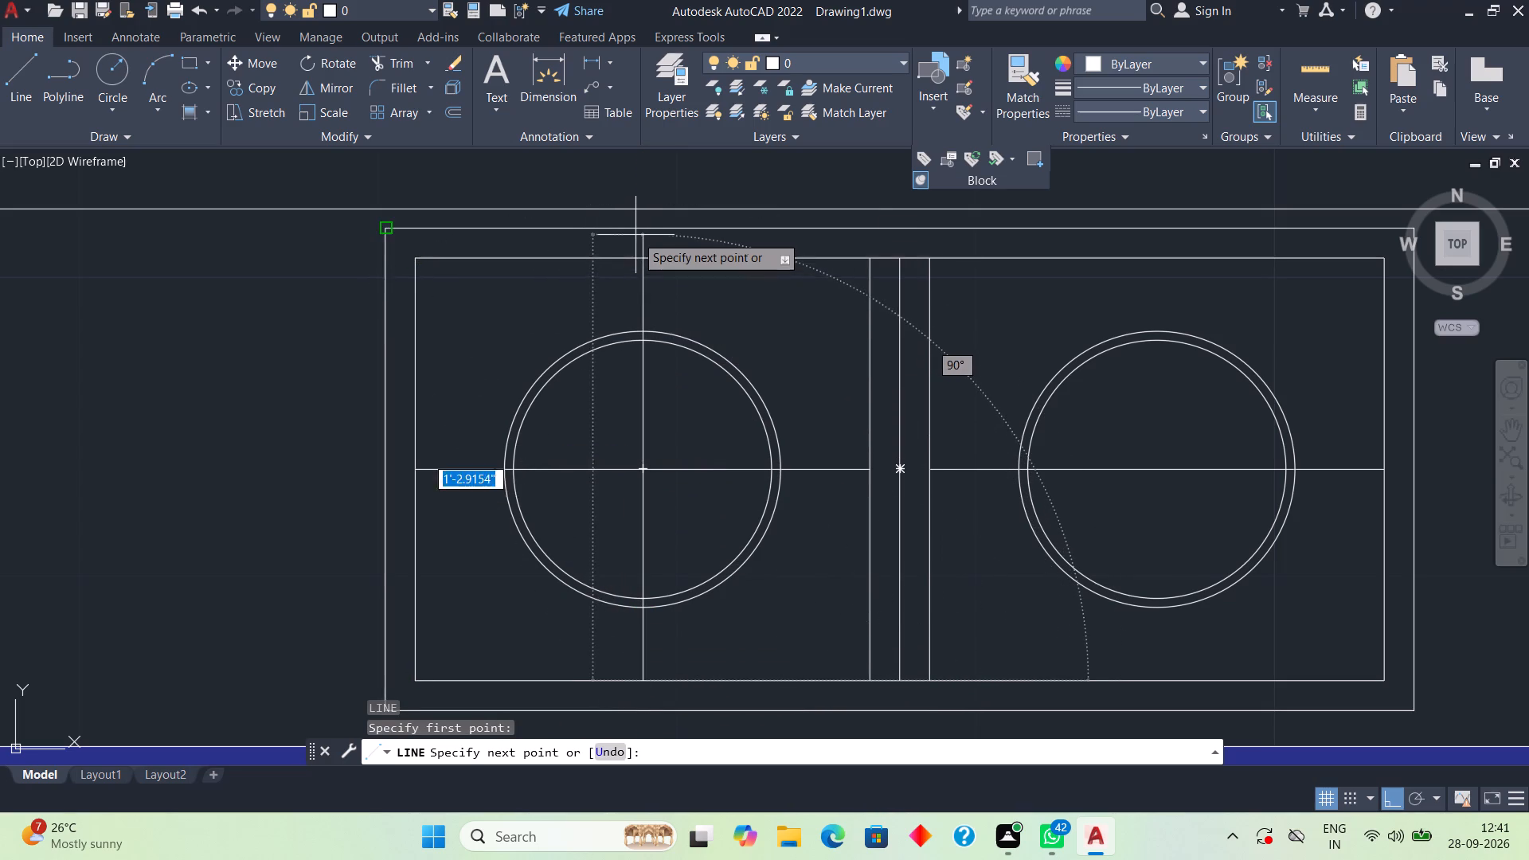
{"action": "left_click", "coordinate": [651, 238]}
{"action": "key", "text": "ctrl+z"}
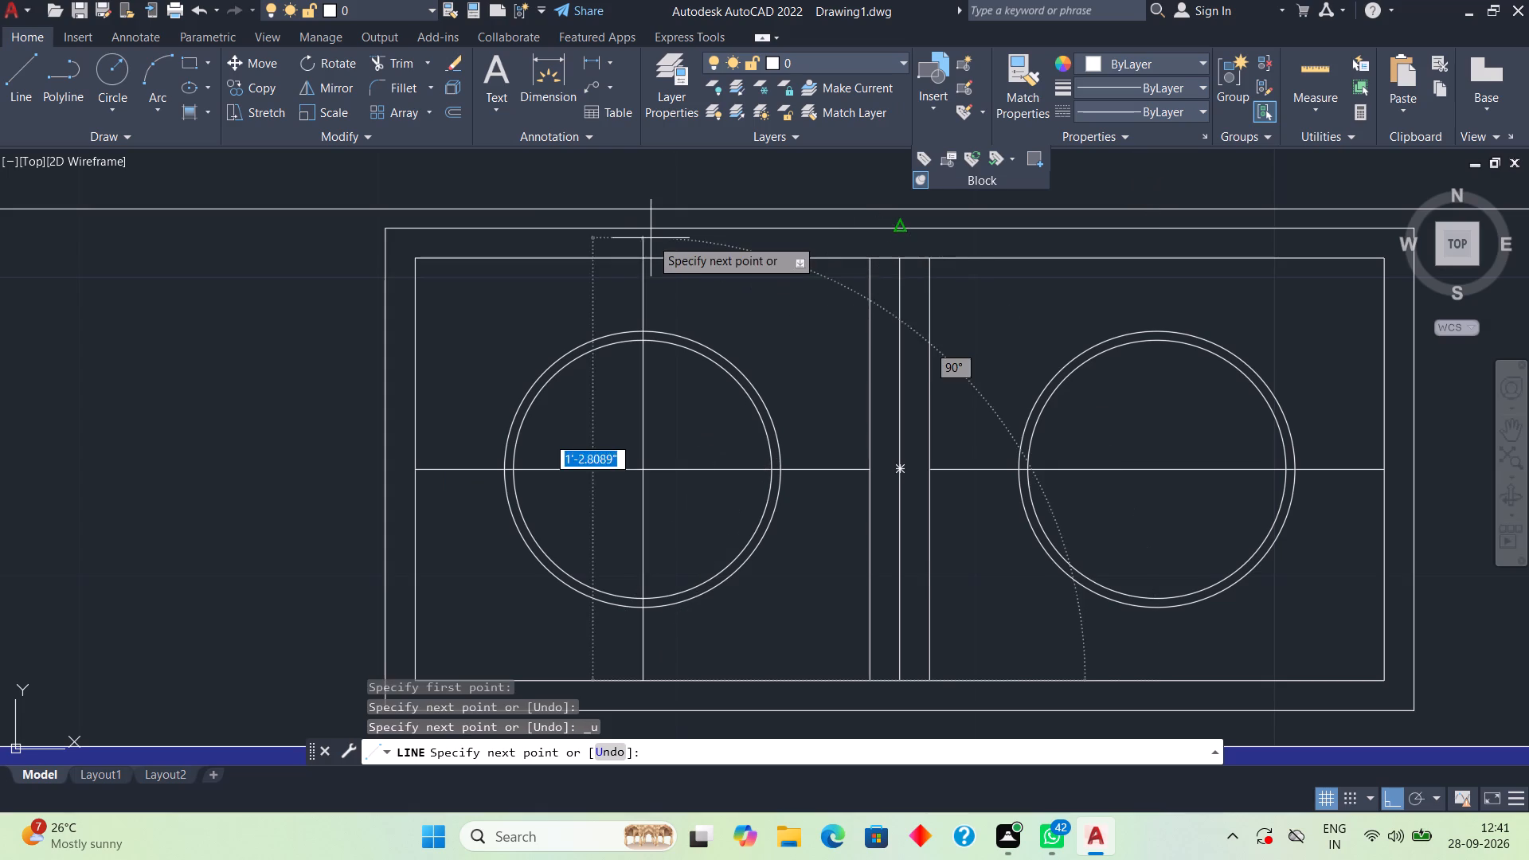
{"action": "left_click", "coordinate": [649, 321]}
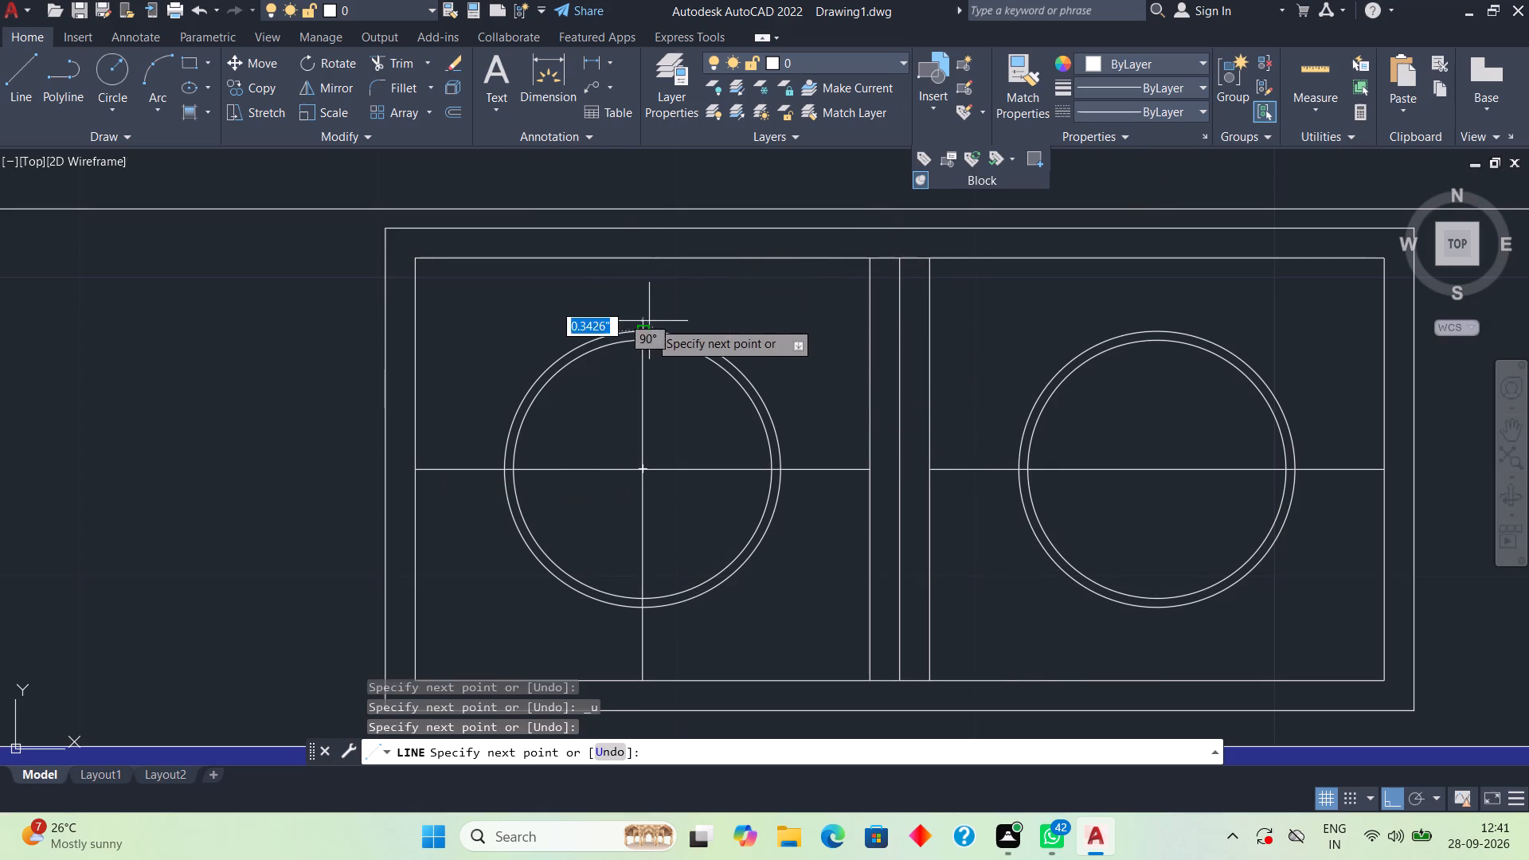
{"action": "key", "text": "space"}
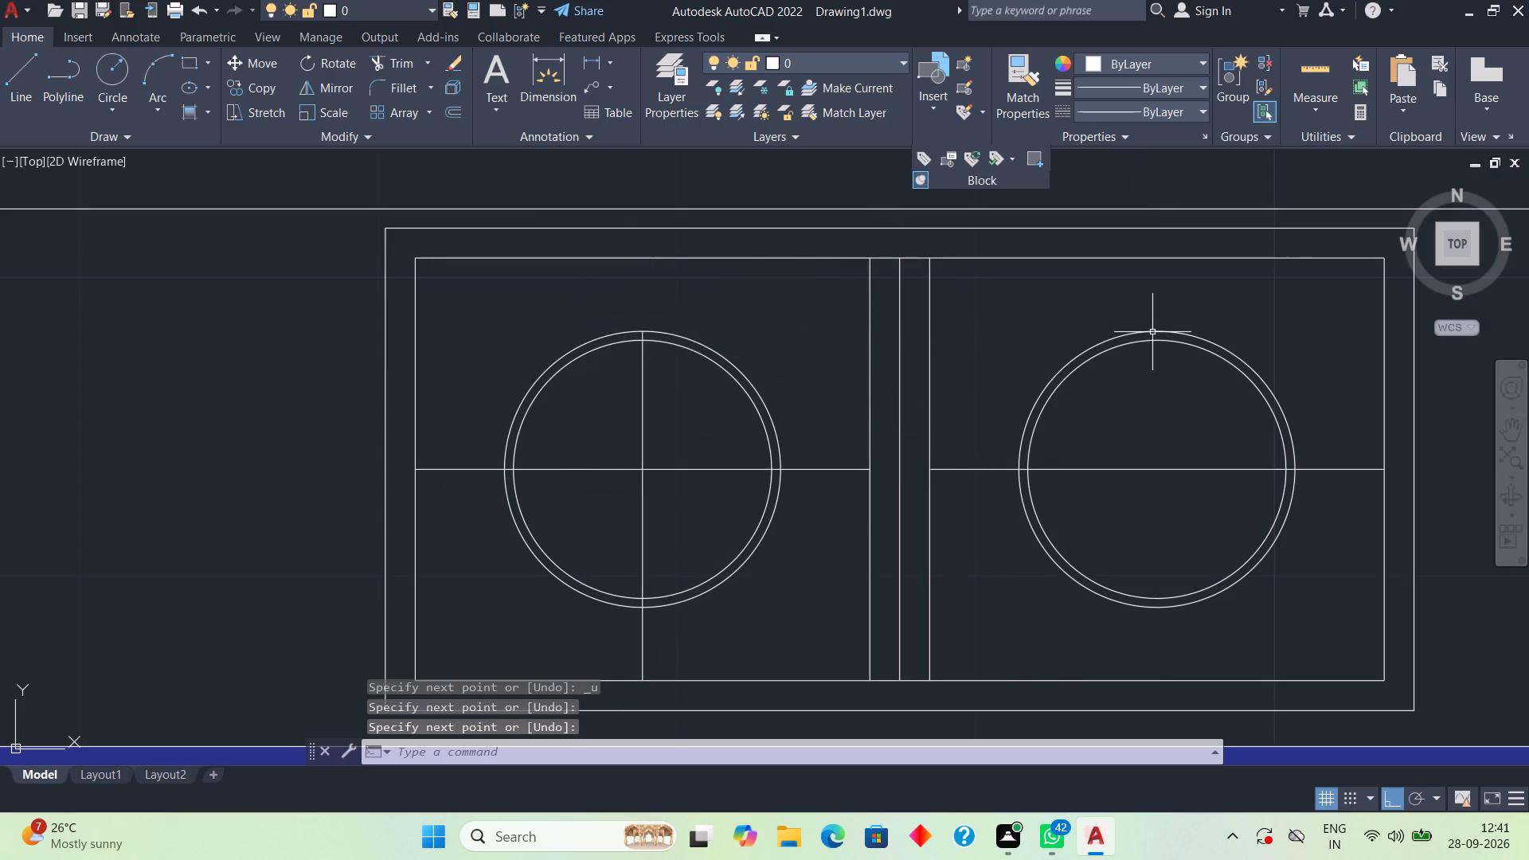
Draw a vertical line from the top of the sink-side circle through its centre to just below the circle.
{"action": "key", "text": "l"}
{"action": "key", "text": "Return"}
{"action": "left_click", "coordinate": [1153, 332]}
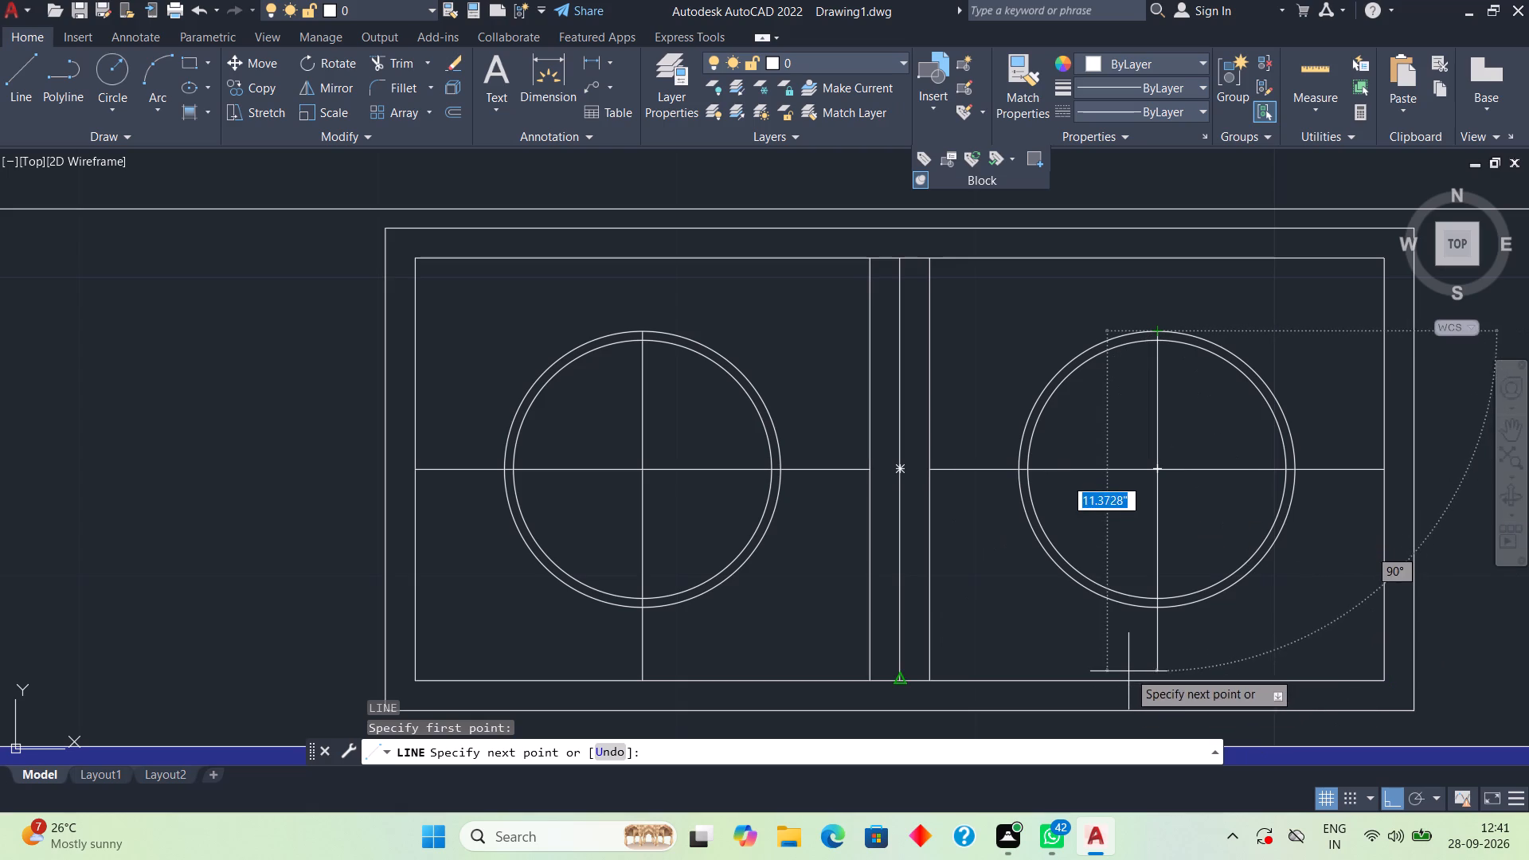
{"action": "left_click", "coordinate": [1128, 622]}
{"action": "key", "text": "space"}
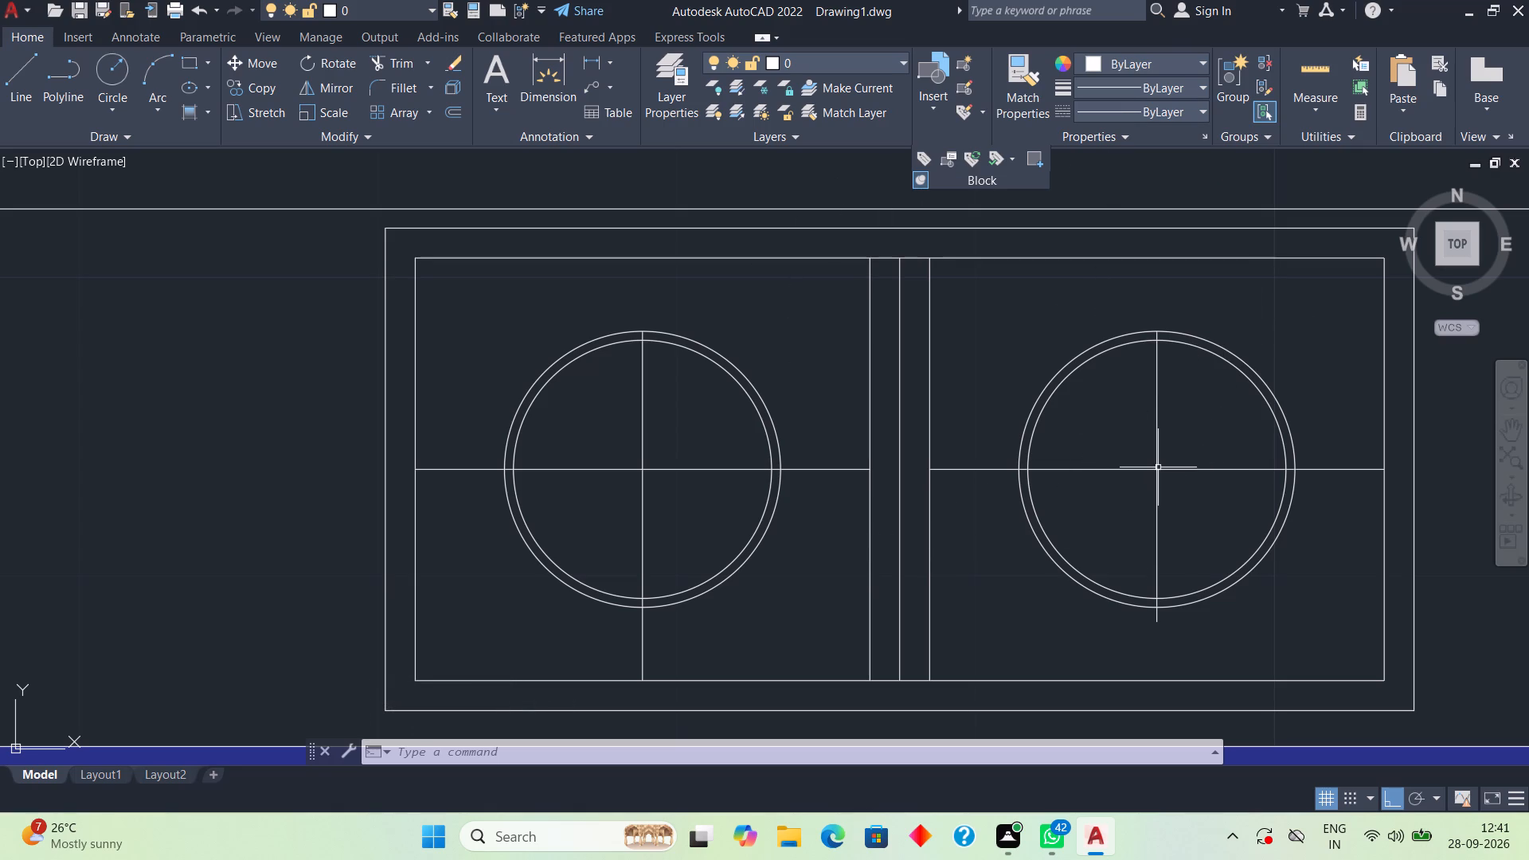
Draw a circle of 1.6" radius at the centre of each of the stove's two burners.
{"action": "type", "text": "c"}
{"action": "key", "text": "space"}
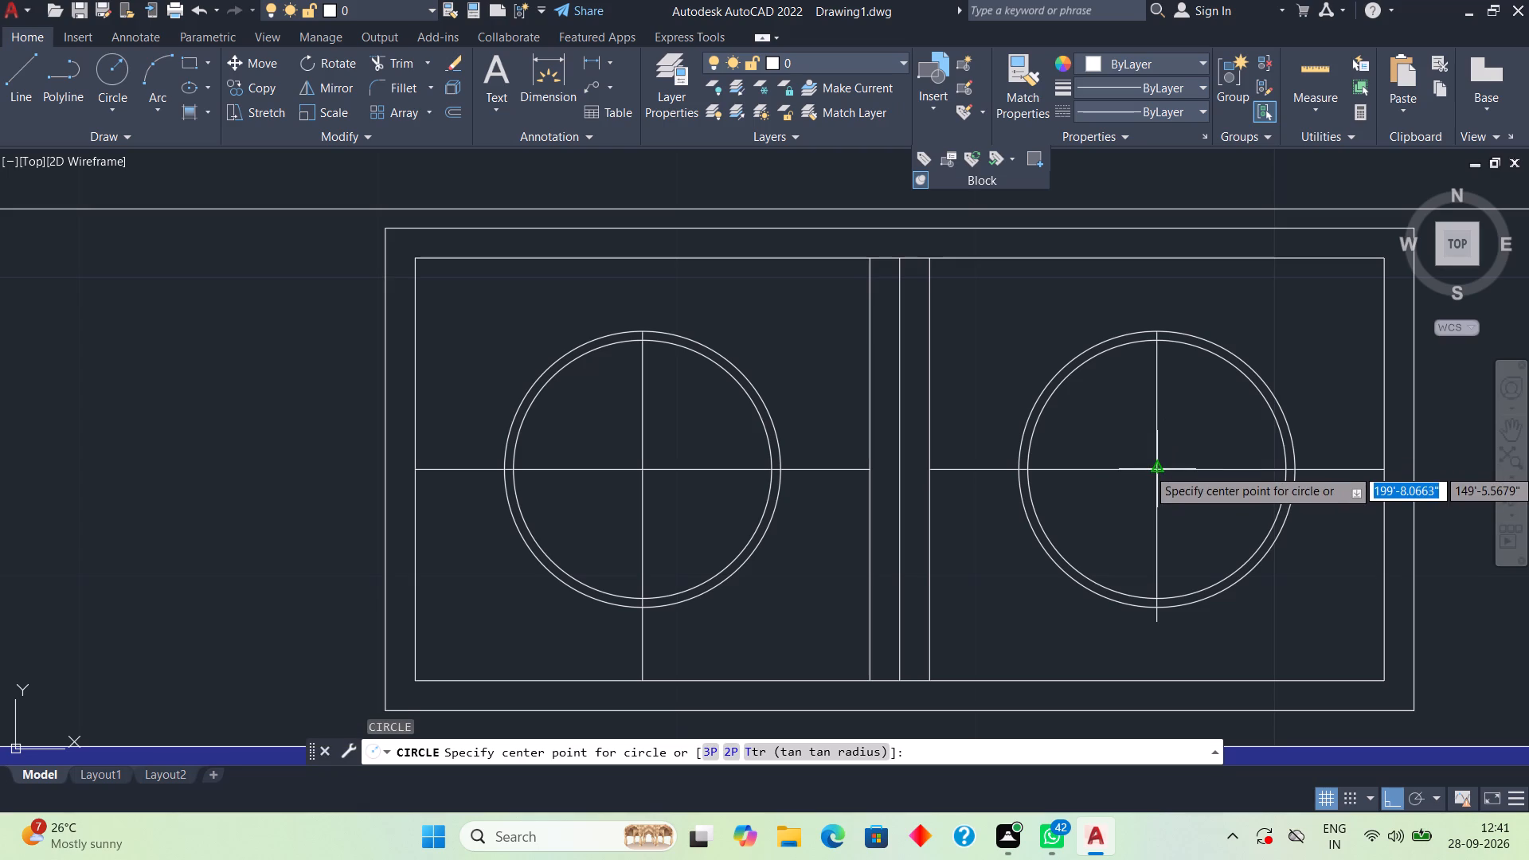
{"action": "left_click", "coordinate": [1152, 468]}
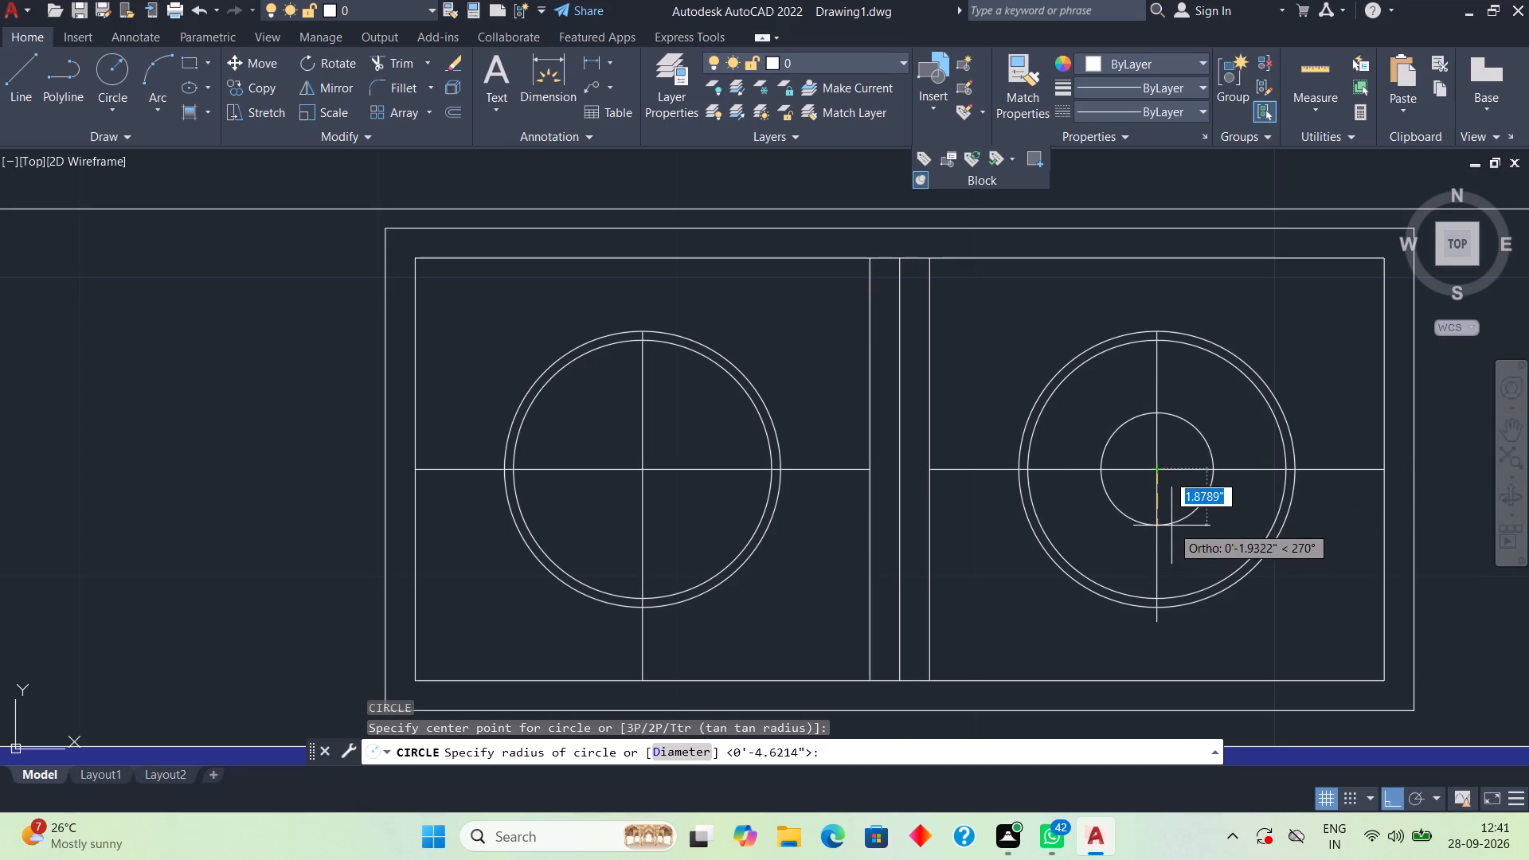
{"action": "type", "text": "1.6\""}
{"action": "key", "text": "Return"}
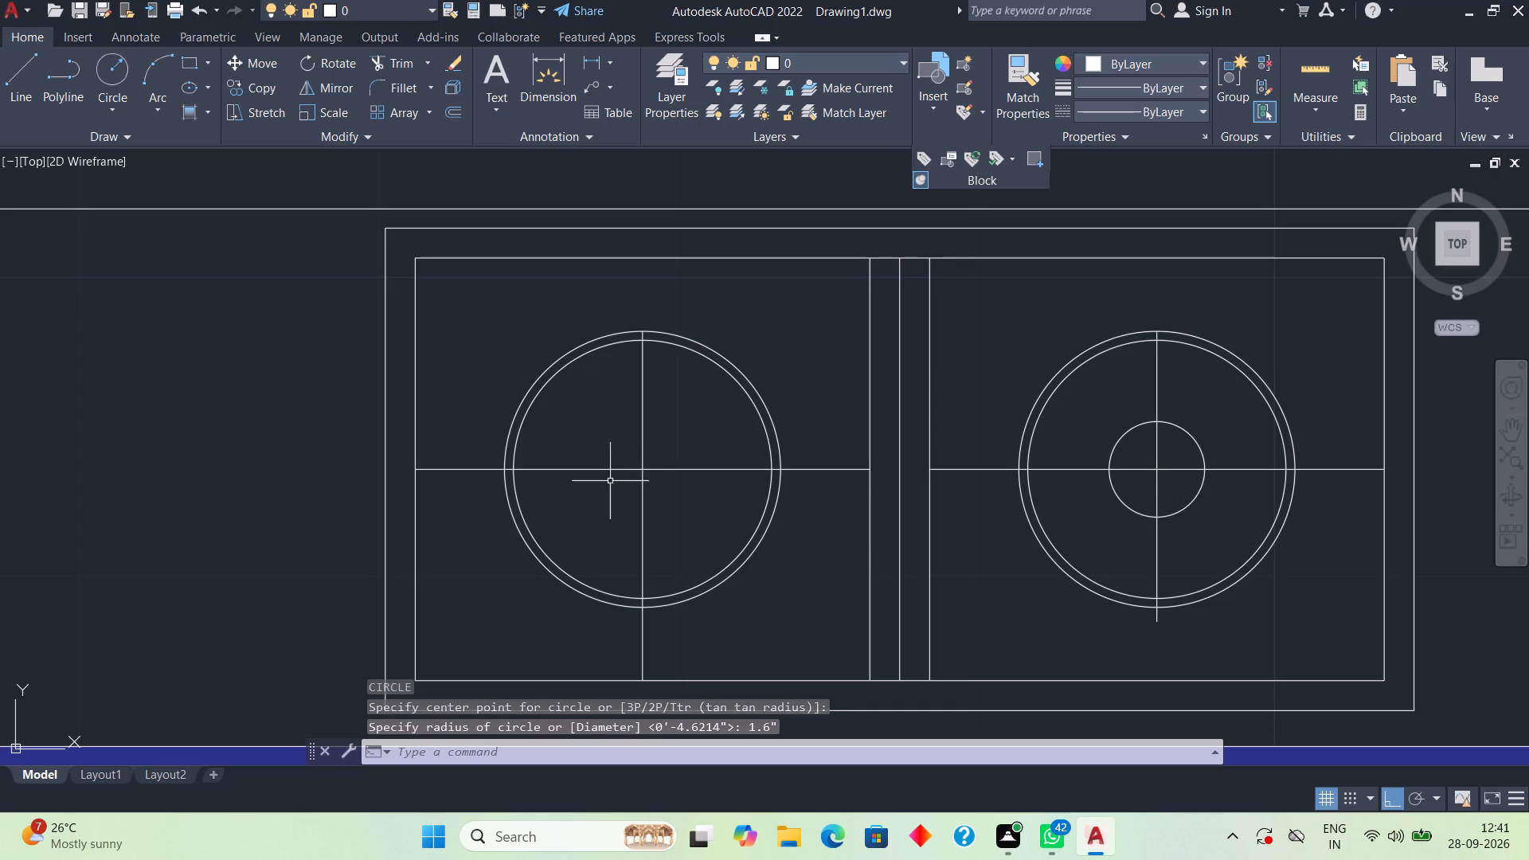
{"action": "key", "text": "c"}
{"action": "key", "text": "space"}
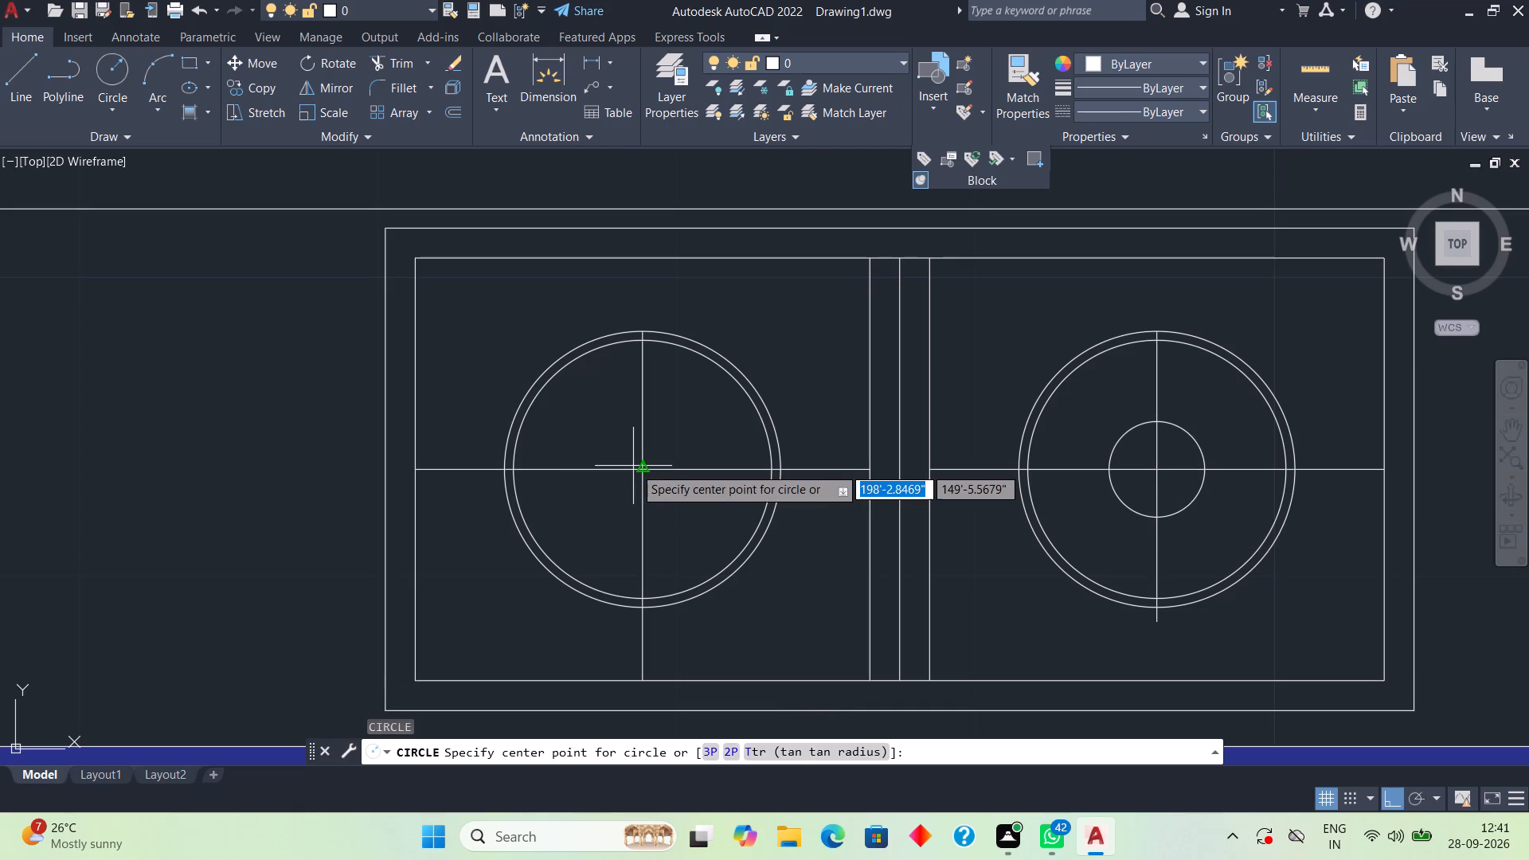
{"action": "left_click", "coordinate": [641, 469]}
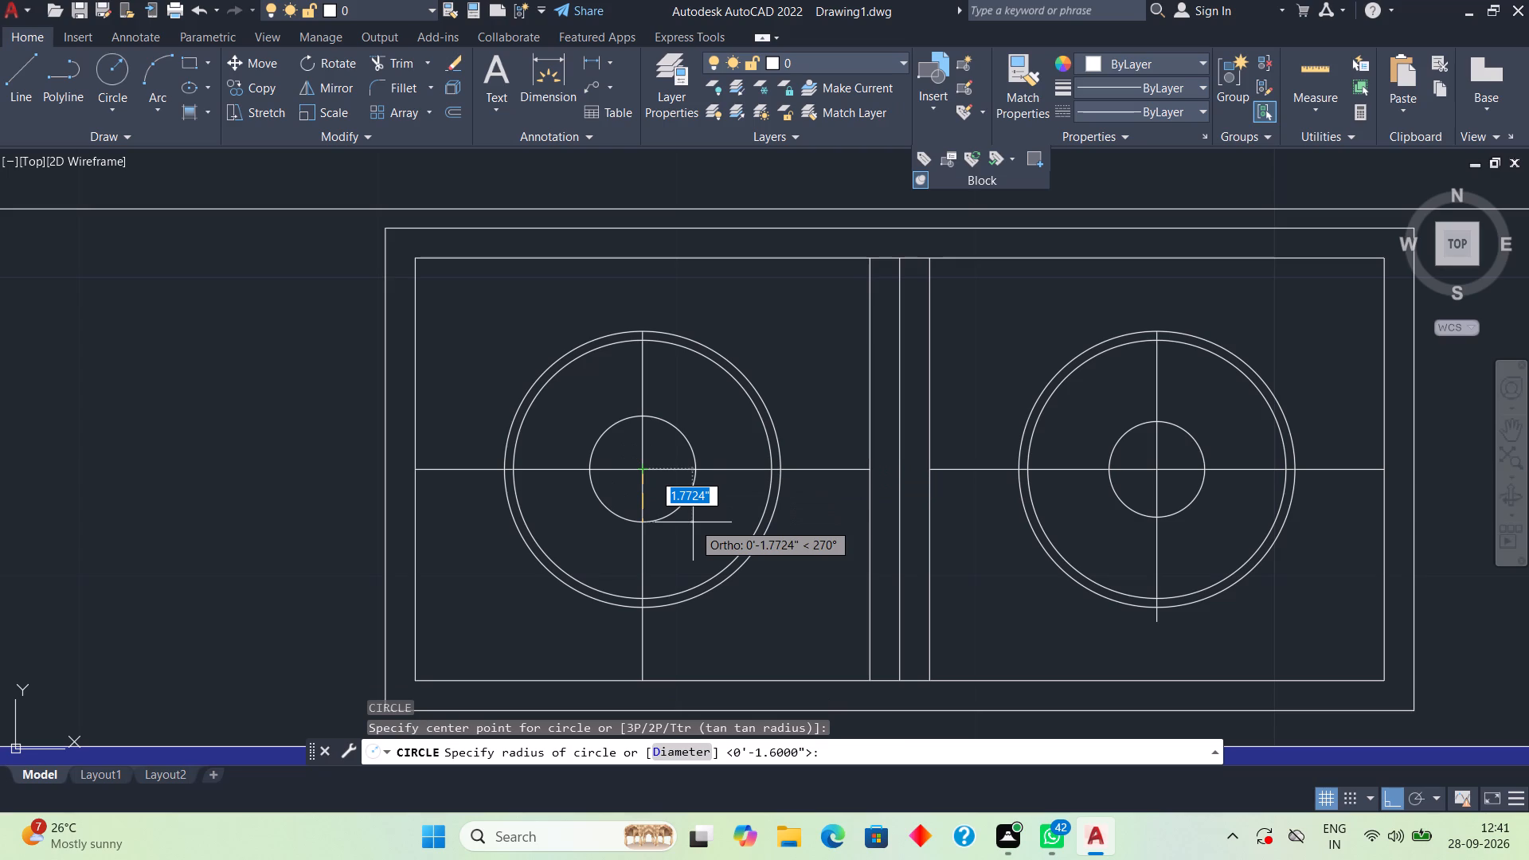
{"action": "type", "text": "1.6\""}
{"action": "key", "text": "Return"}
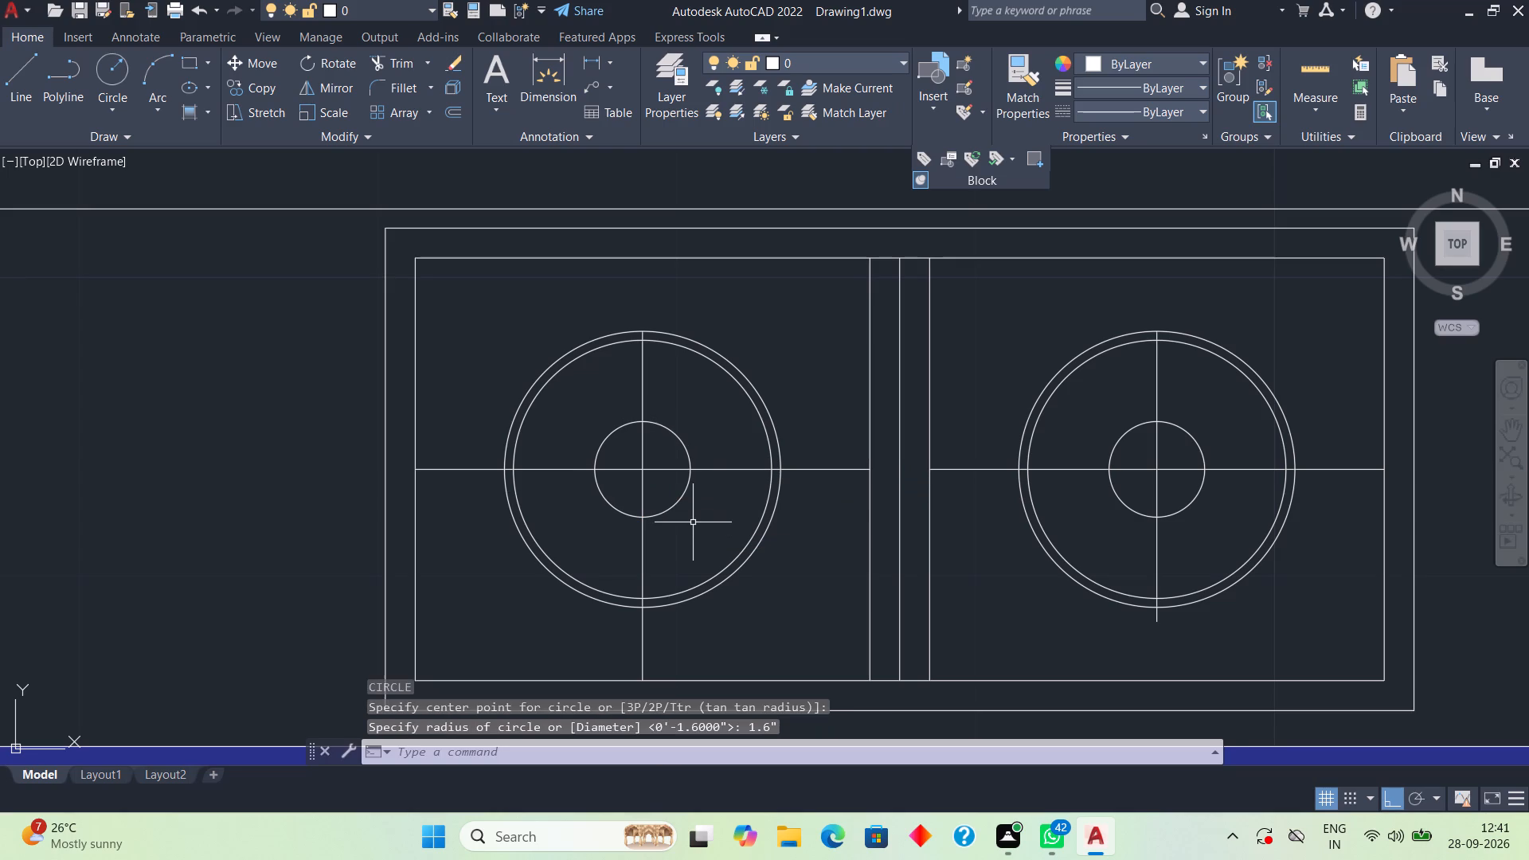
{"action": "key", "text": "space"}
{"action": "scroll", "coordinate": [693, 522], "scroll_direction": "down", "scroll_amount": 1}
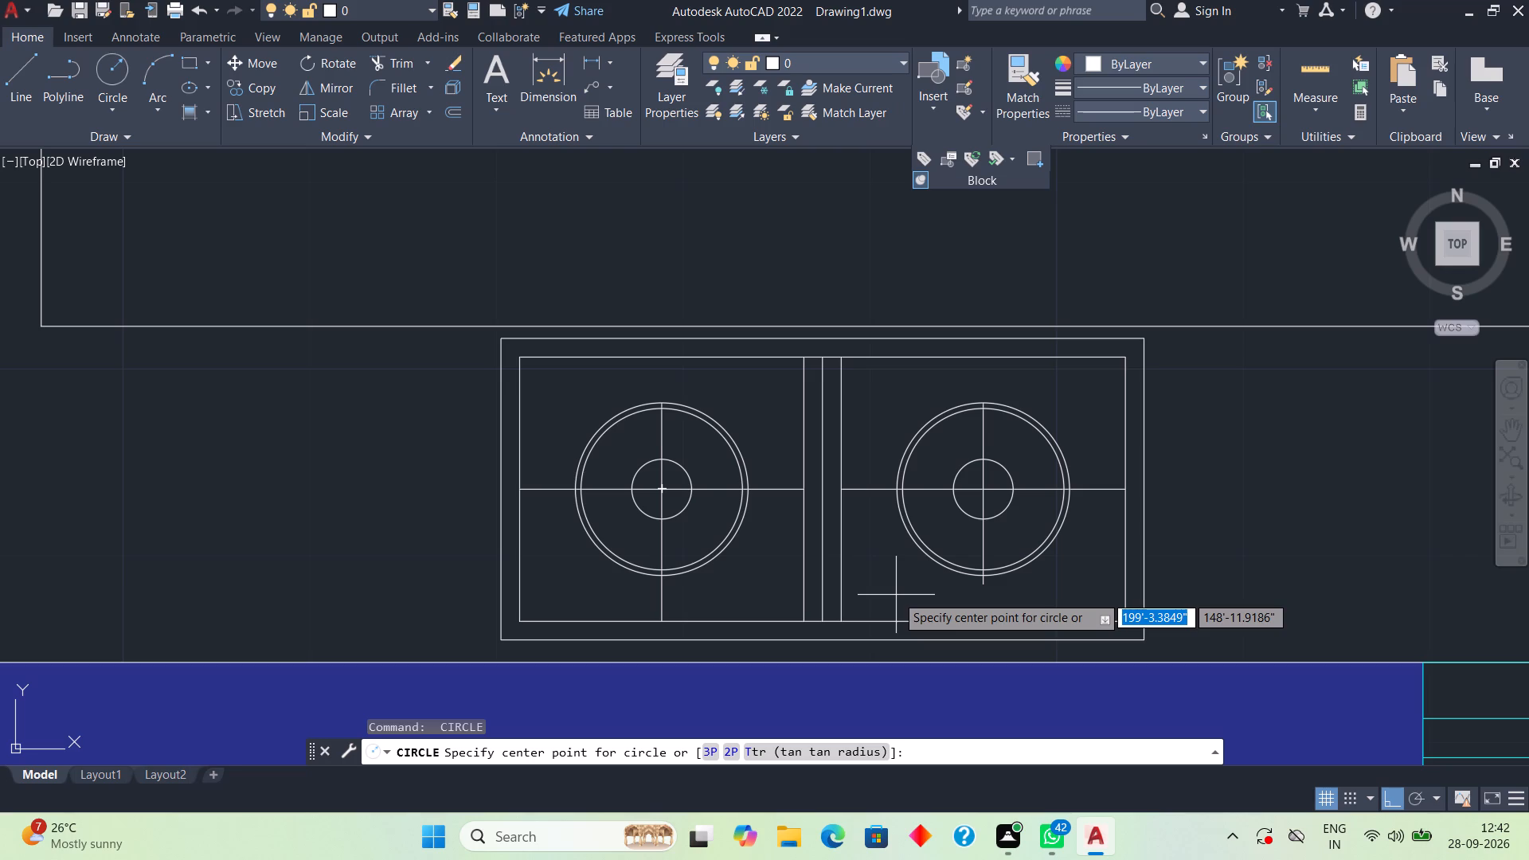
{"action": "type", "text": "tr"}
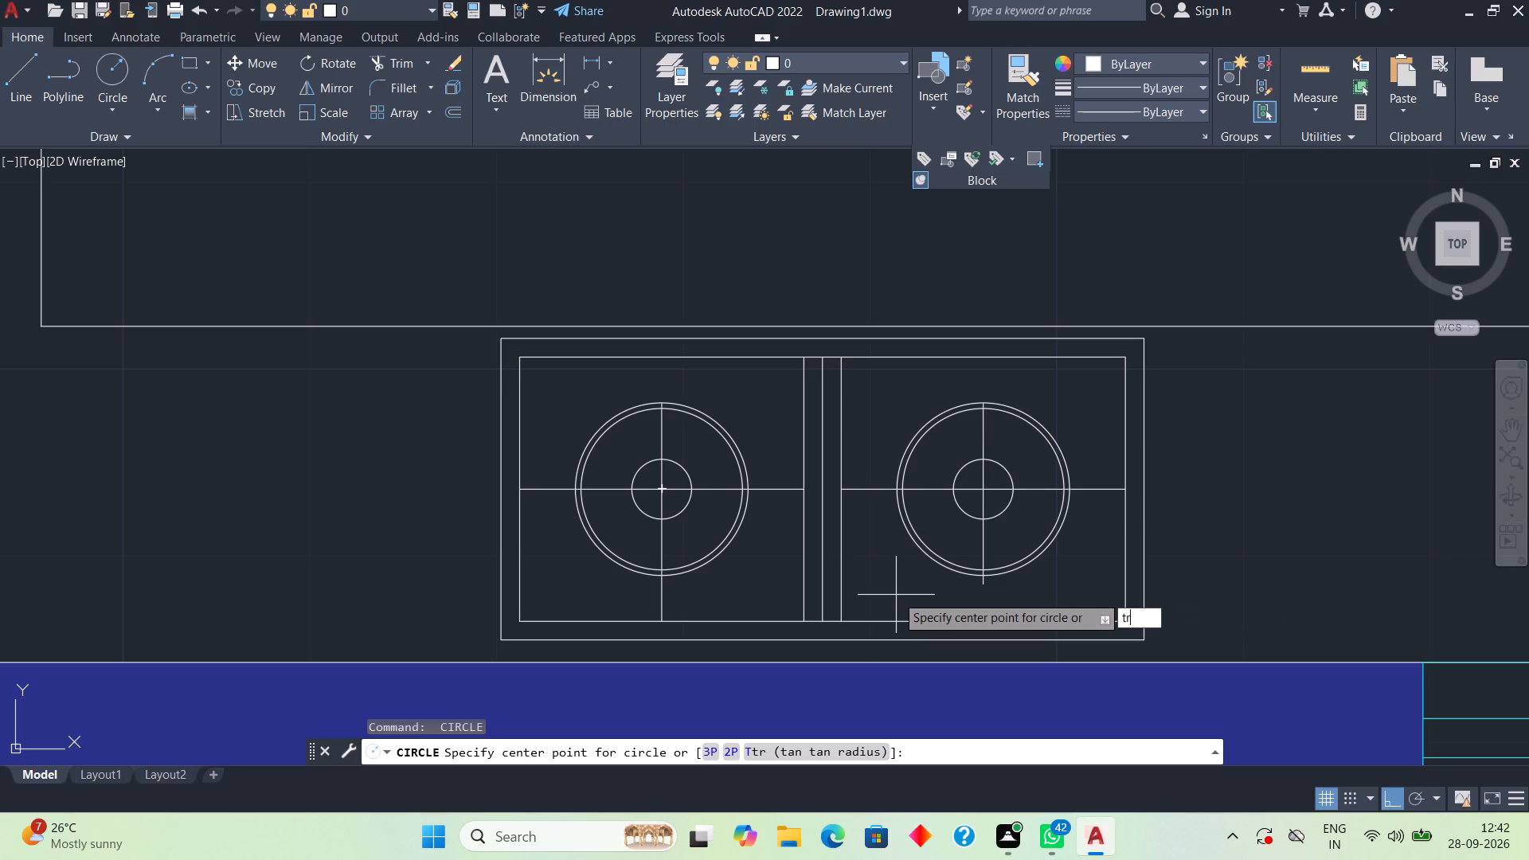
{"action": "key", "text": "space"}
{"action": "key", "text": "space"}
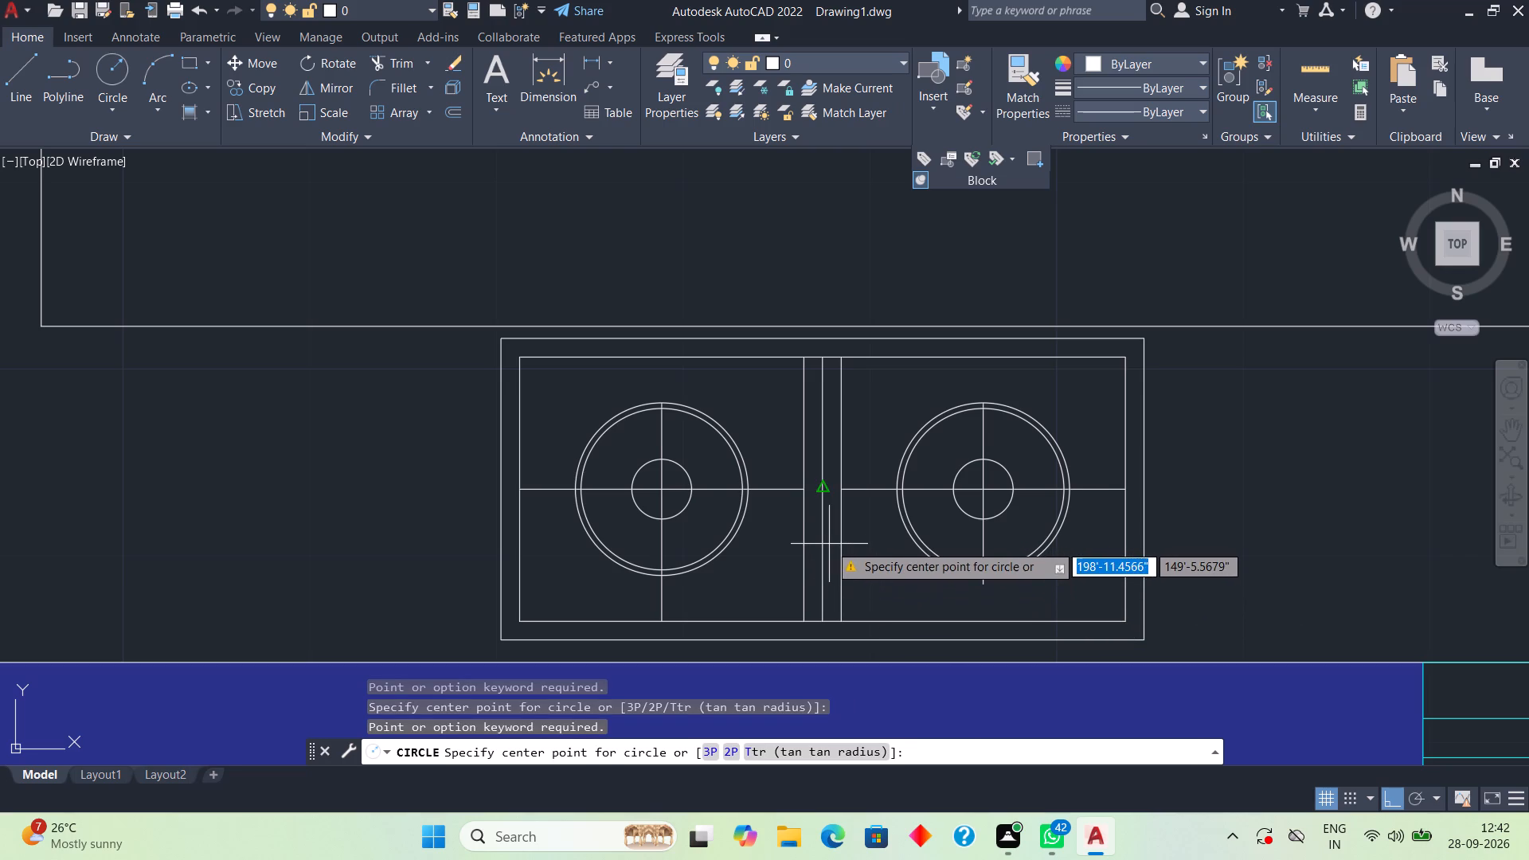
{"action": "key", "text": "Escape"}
Trim away the three vertical divider lines and the horizontal line segments between the two burners.
{"action": "type", "text": "tr"}
{"action": "key", "text": "space"}
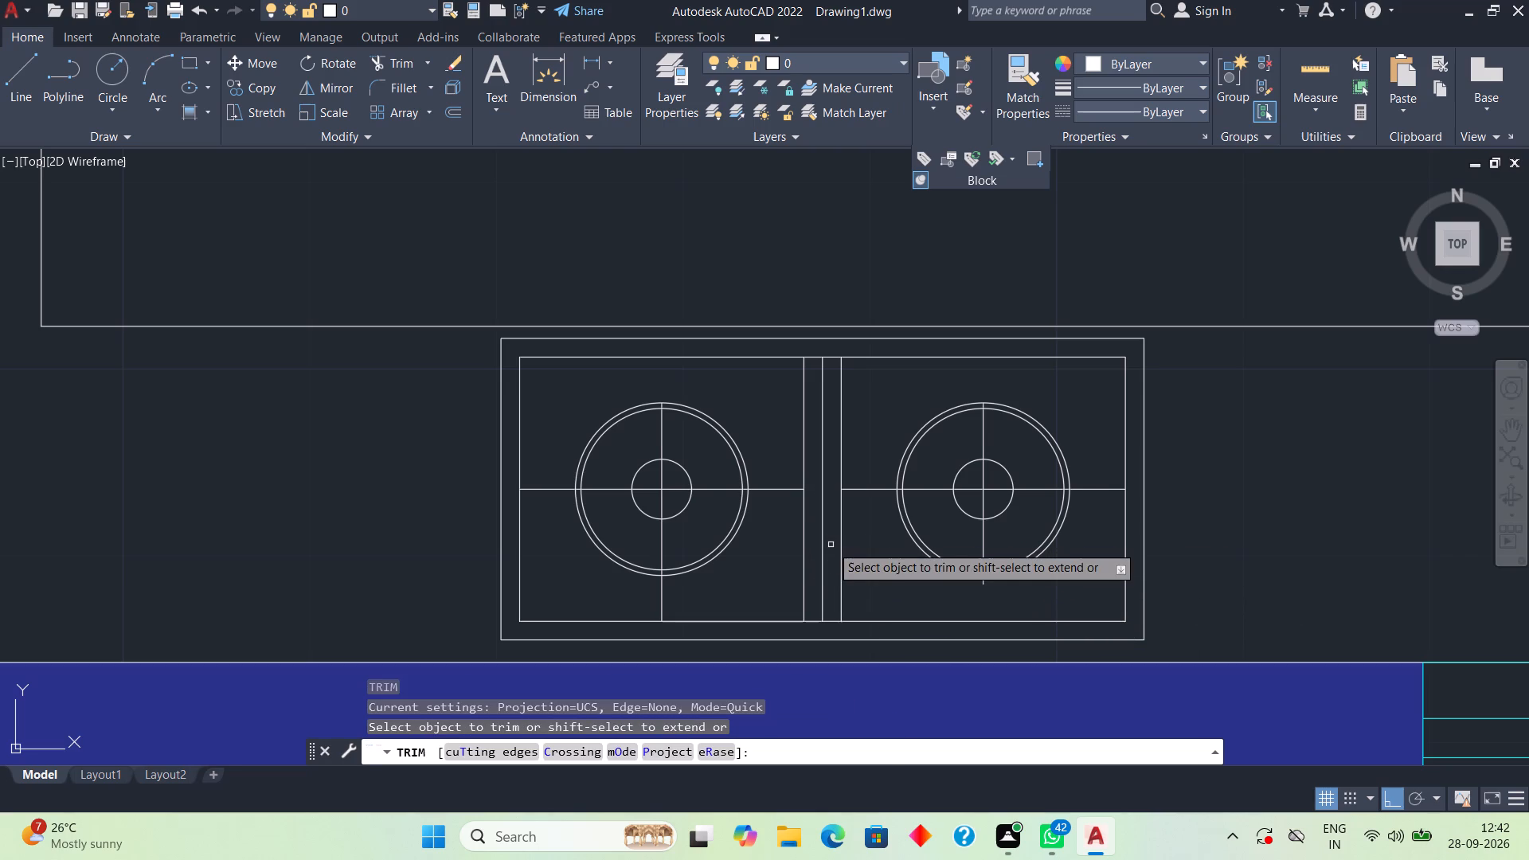
{"action": "left_click", "coordinate": [781, 489]}
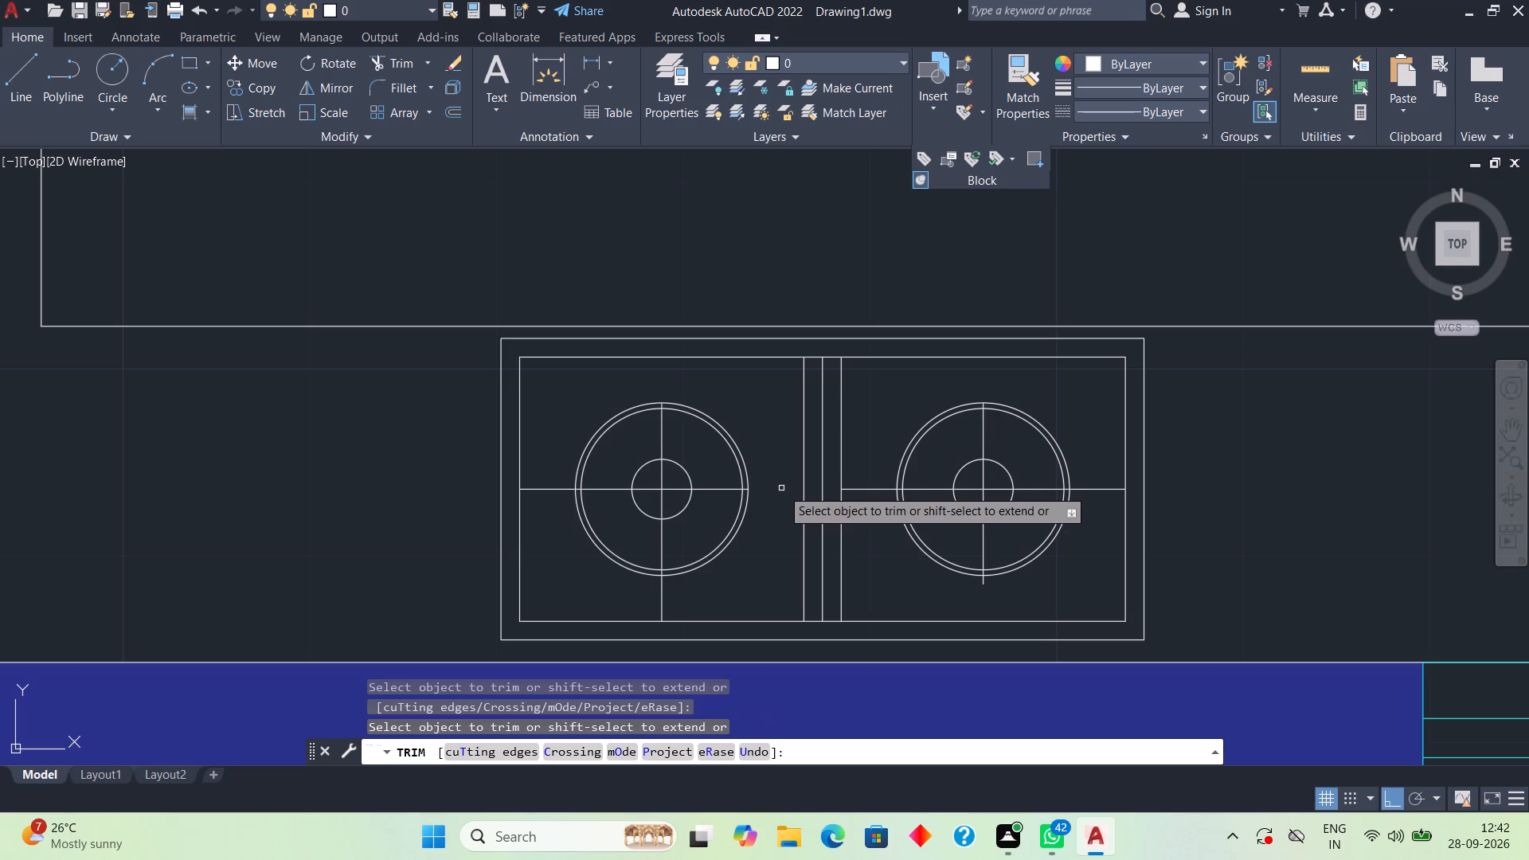
{"action": "left_click_drag", "start_coordinate": [794, 491], "coordinate": [842, 455]}
{"action": "left_click_drag", "start_coordinate": [843, 455], "coordinate": [851, 494]}
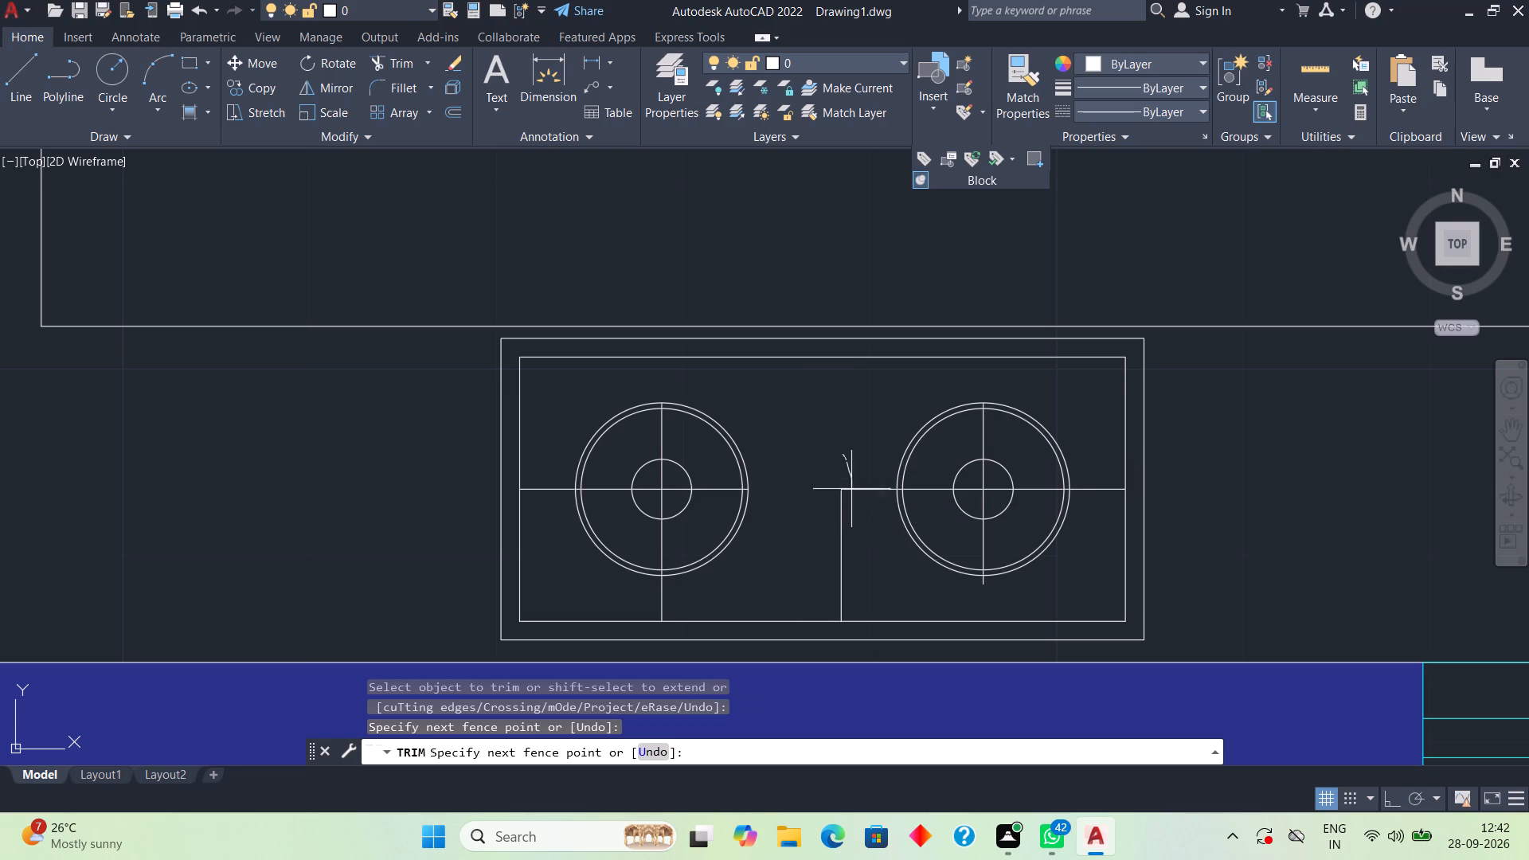
{"action": "left_click_drag", "start_coordinate": [851, 494], "coordinate": [839, 522]}
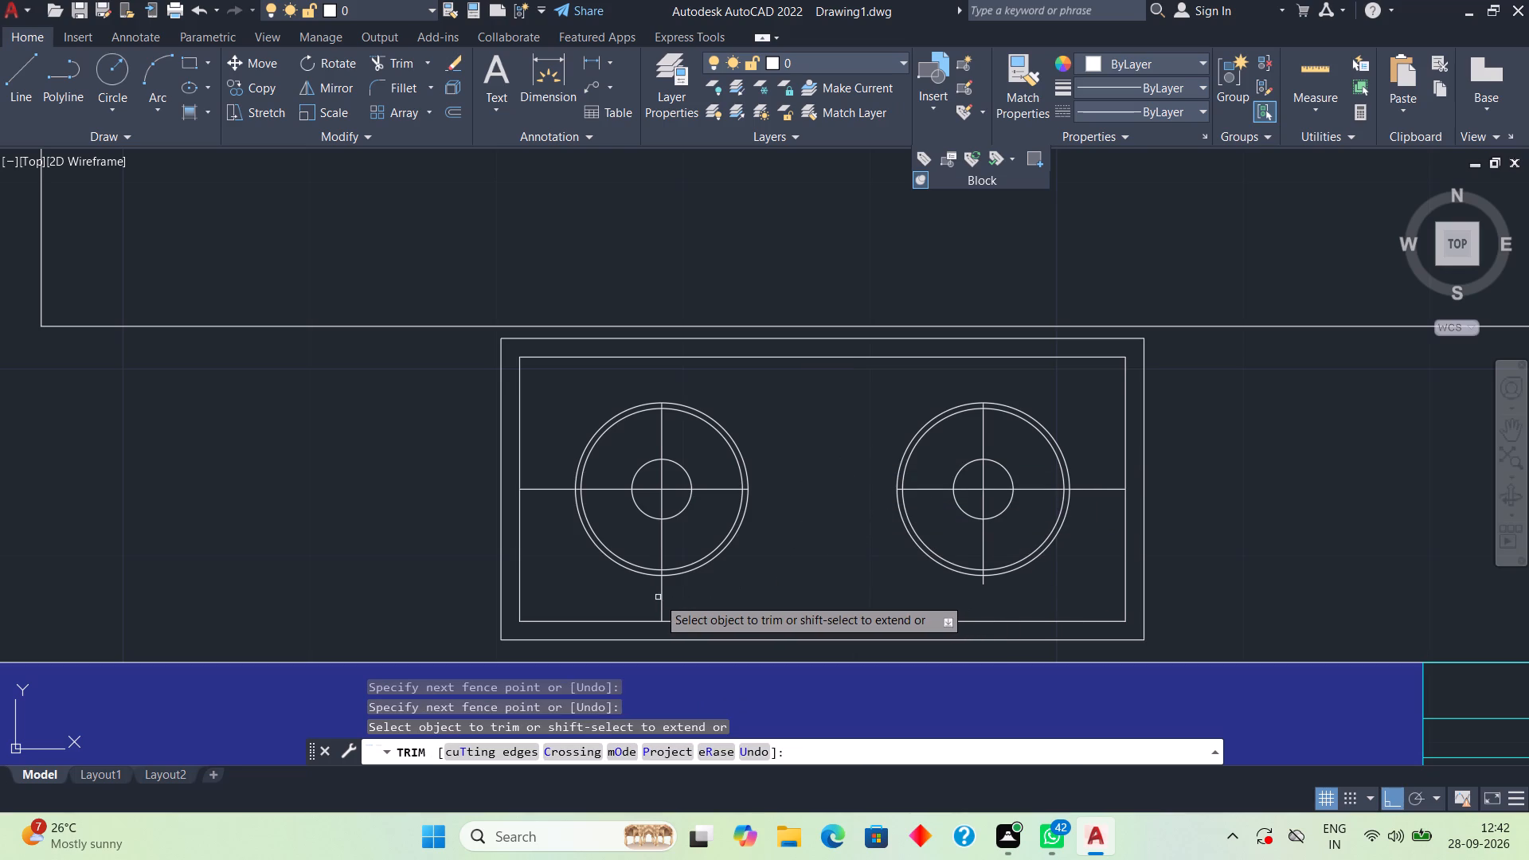
Trim the remaining crosshair segments that extend outside the outer circles of both burners.
{"action": "left_click", "coordinate": [658, 597]}
{"action": "left_click", "coordinate": [676, 611]}
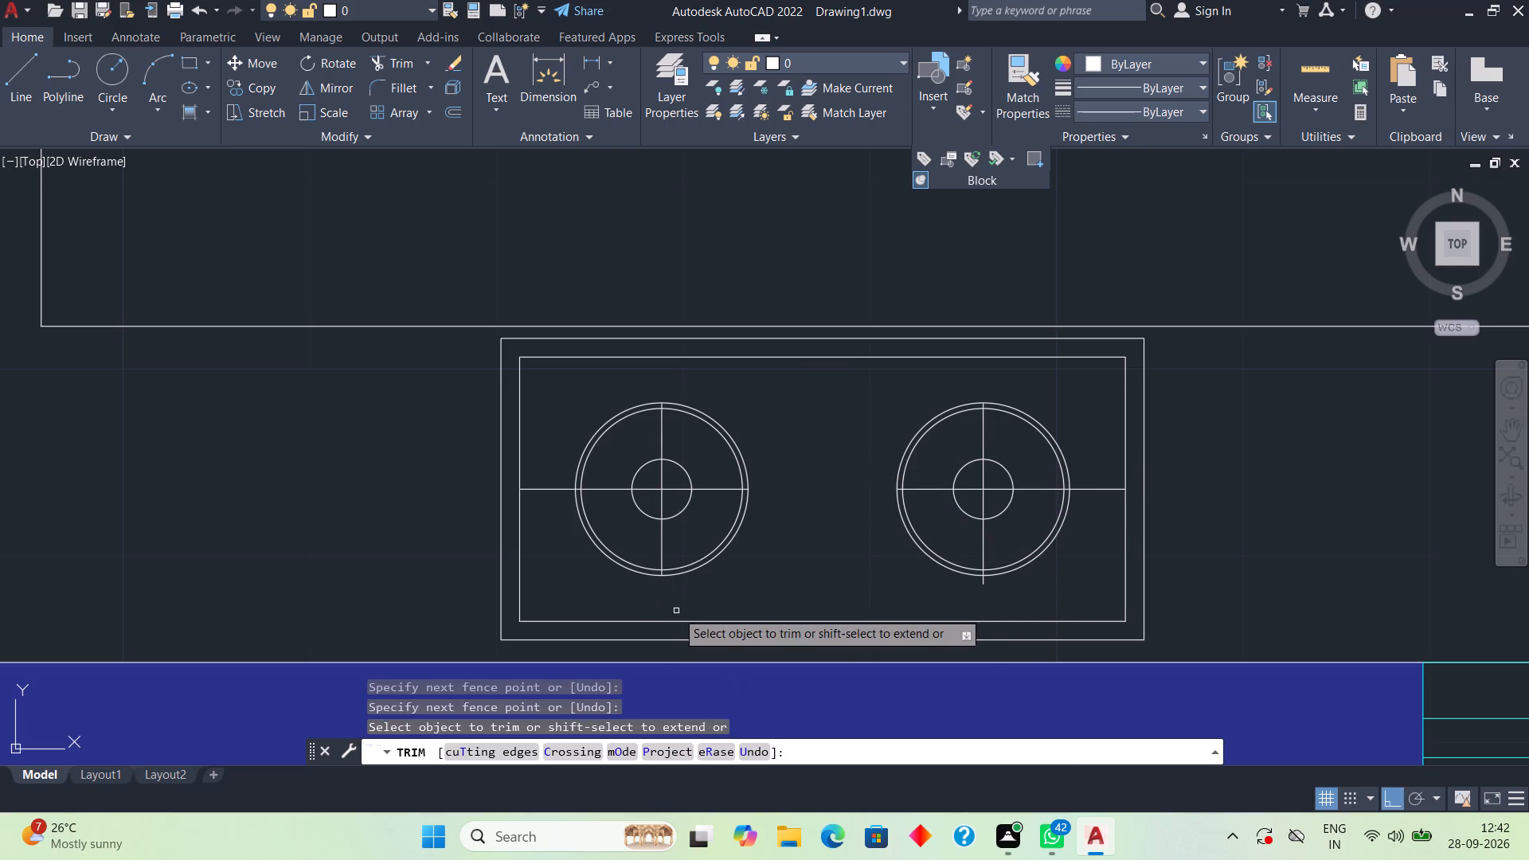
{"action": "left_click", "coordinate": [557, 494]}
{"action": "left_click", "coordinate": [557, 479]}
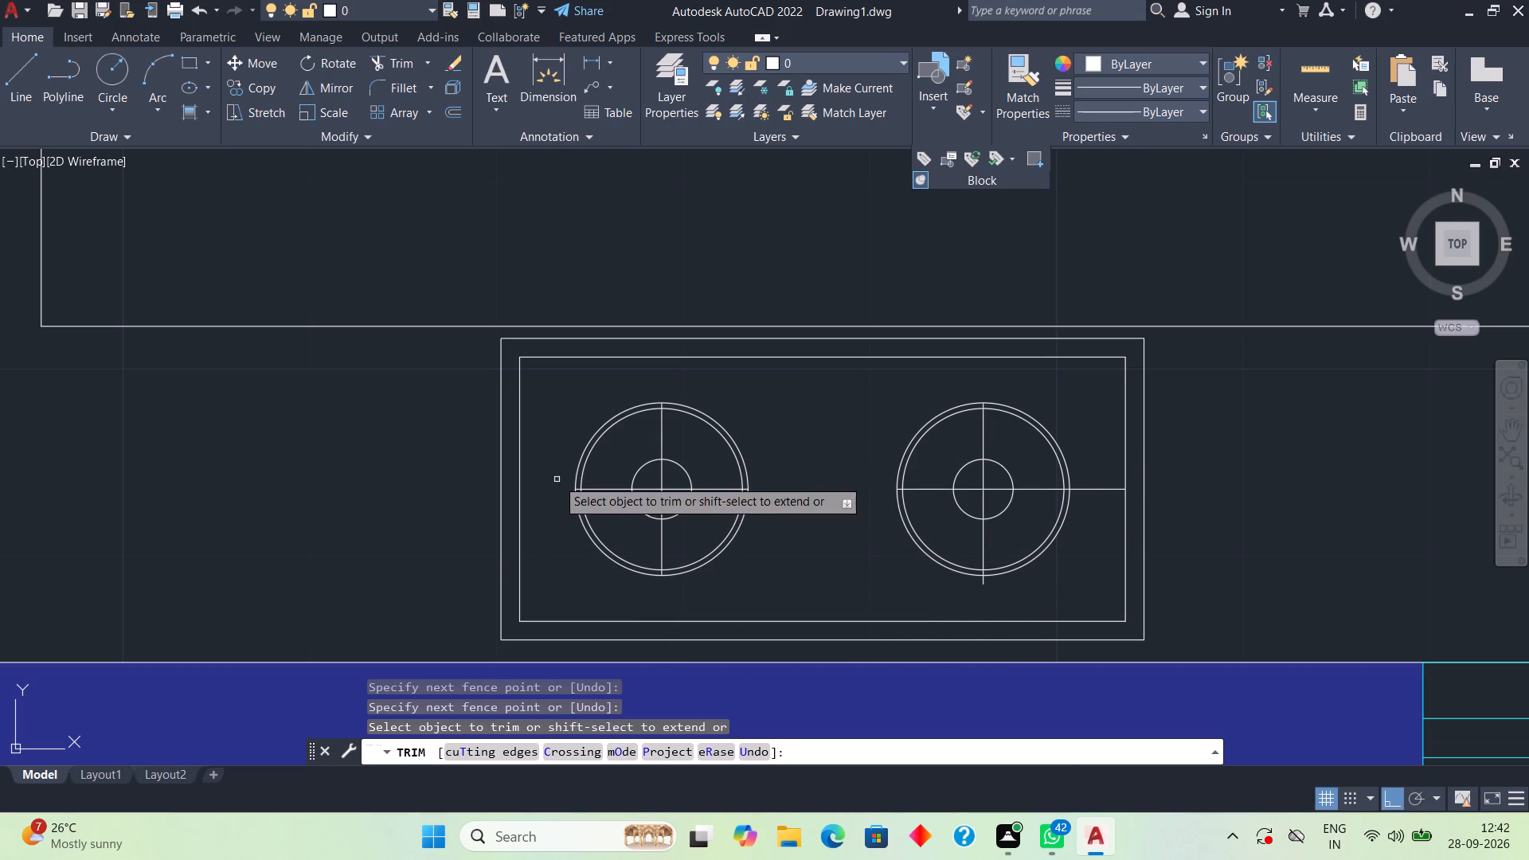
{"action": "left_click", "coordinate": [1100, 484]}
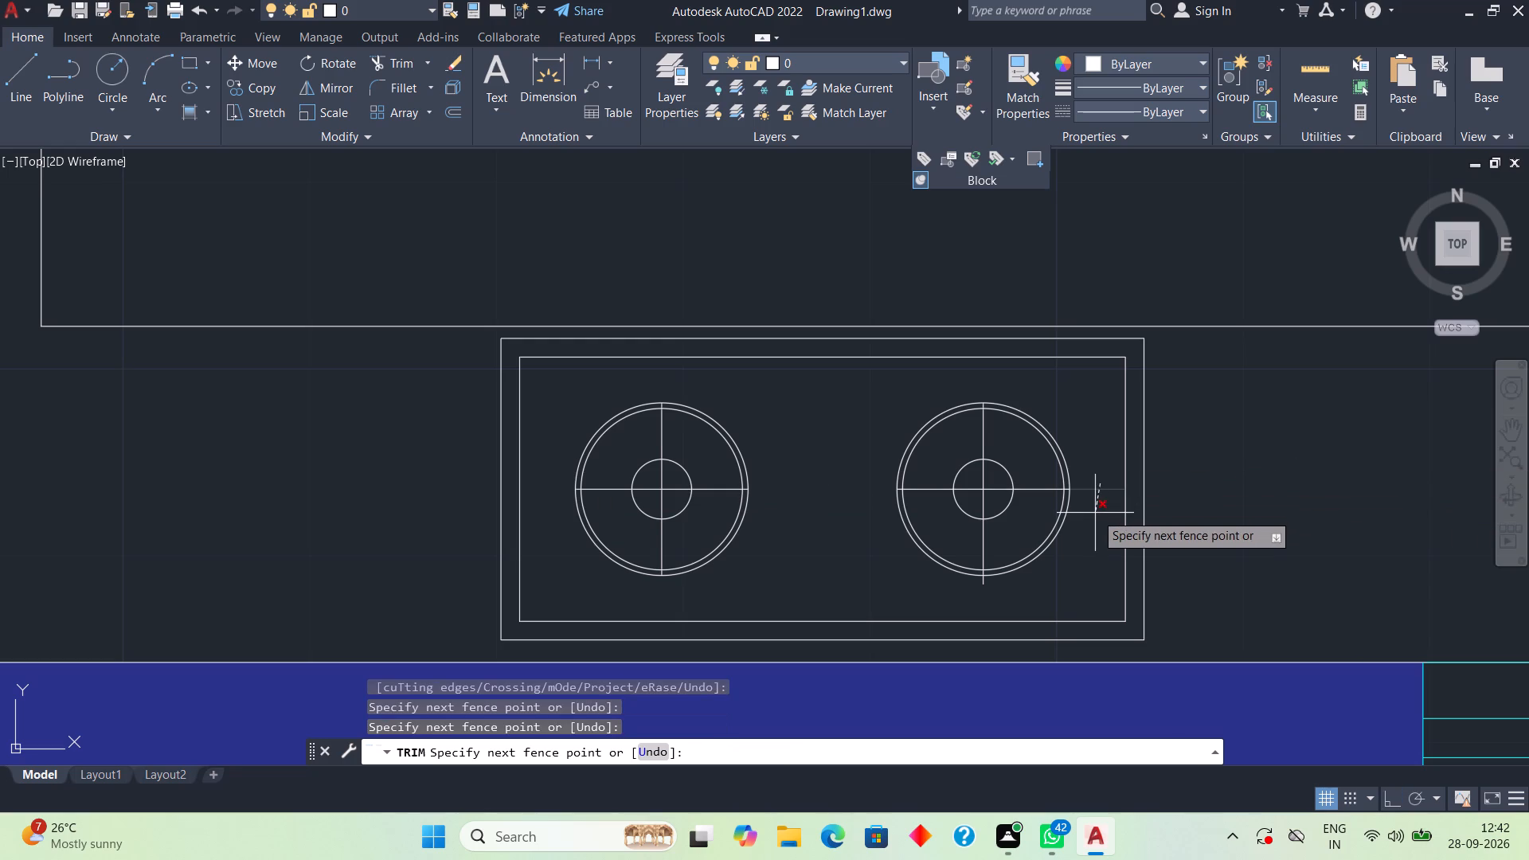
{"action": "left_click", "coordinate": [1095, 513]}
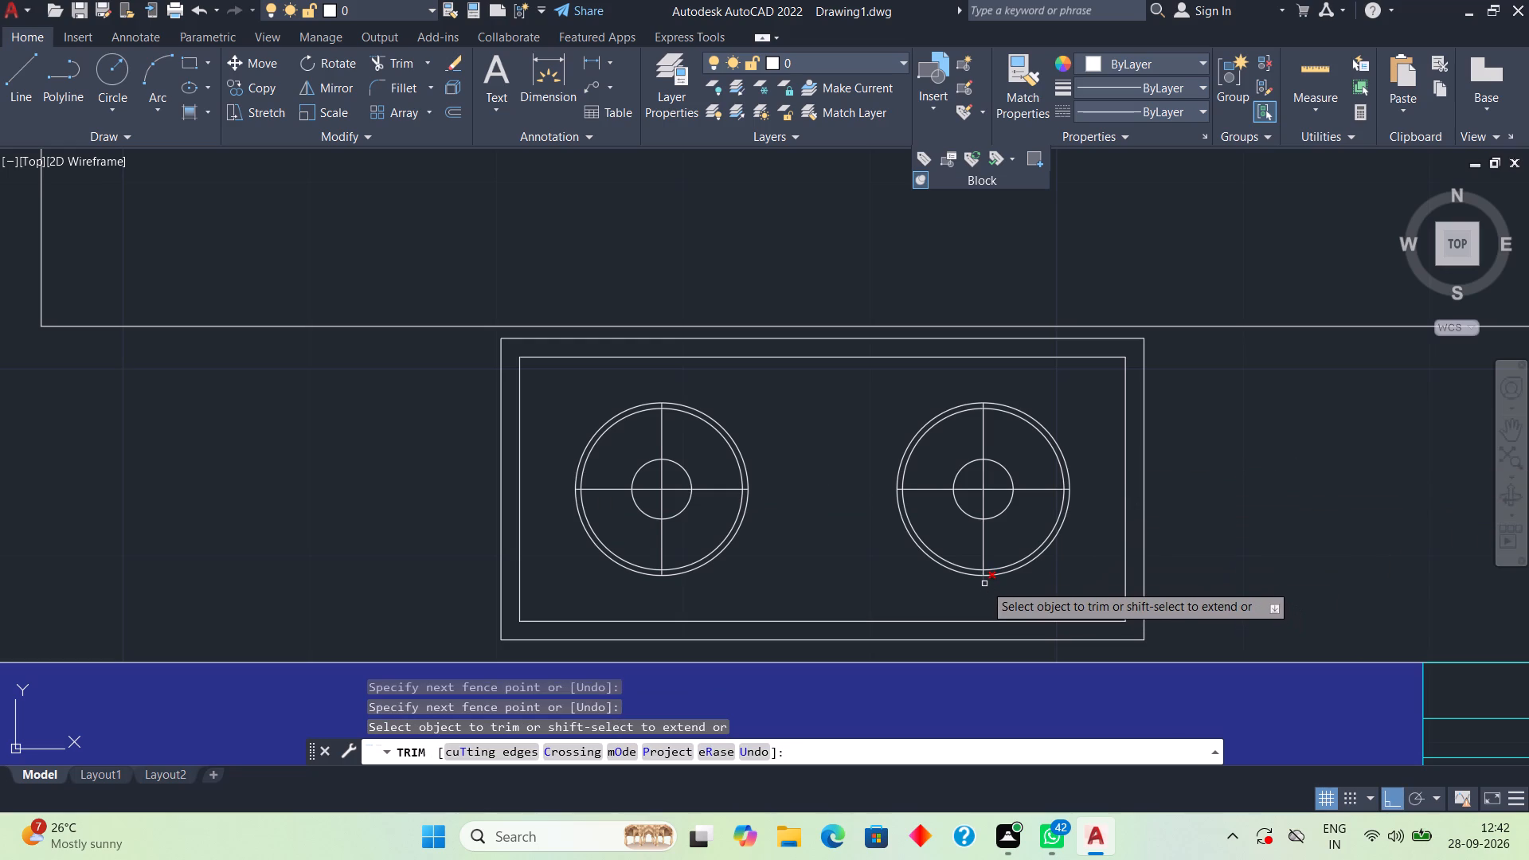
{"action": "left_click", "coordinate": [984, 584]}
{"action": "scroll", "coordinate": [1113, 599], "scroll_direction": "down", "scroll_amount": 2}
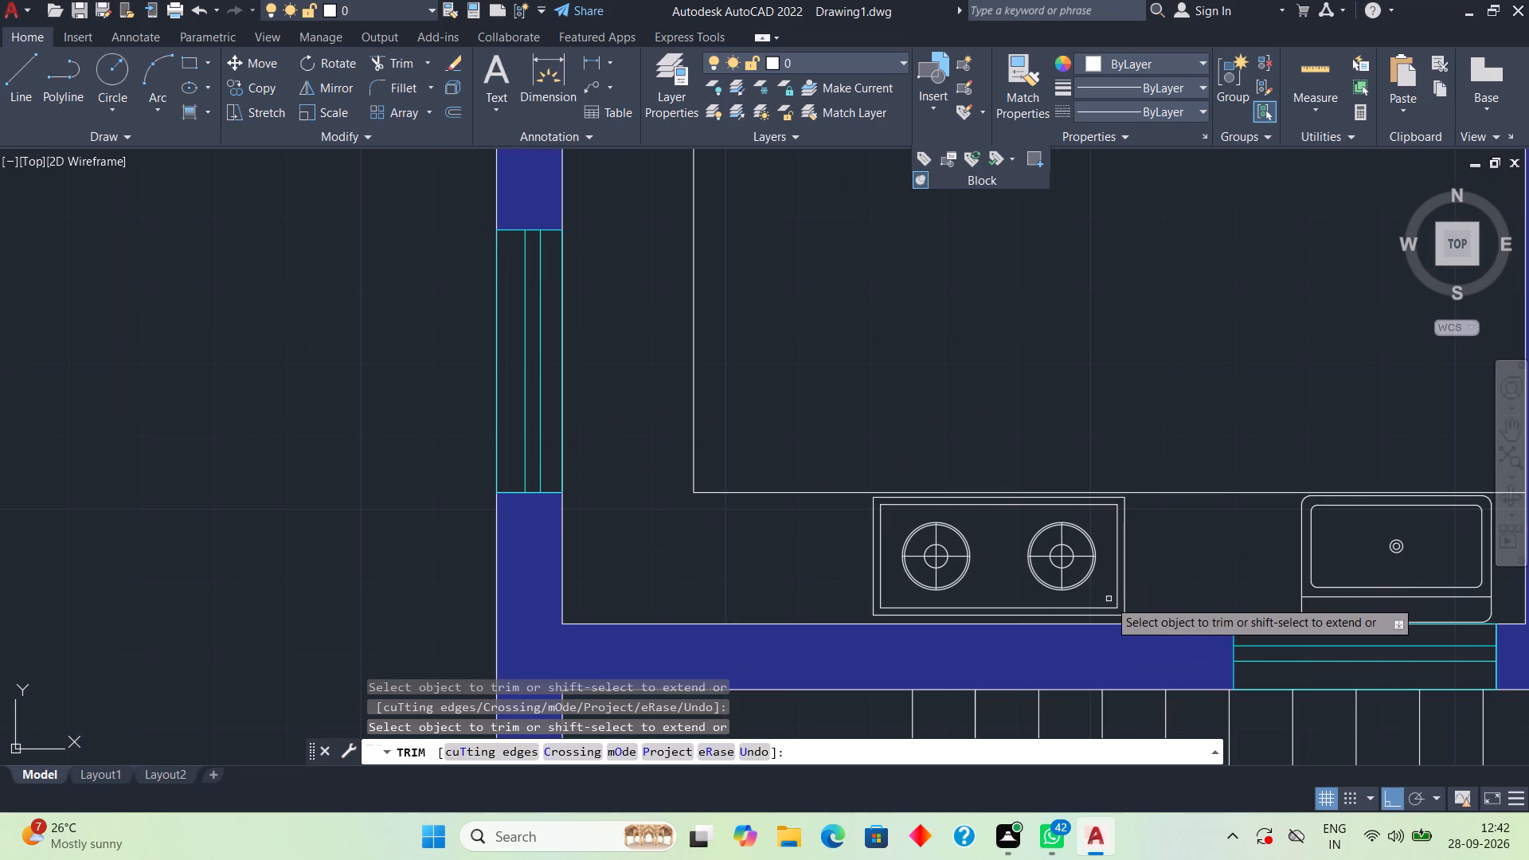
{"action": "key", "text": "space"}
Examine the stove within the whole floor plan and its burners up close.
{"action": "scroll", "coordinate": [911, 608], "scroll_direction": "down", "scroll_amount": 4}
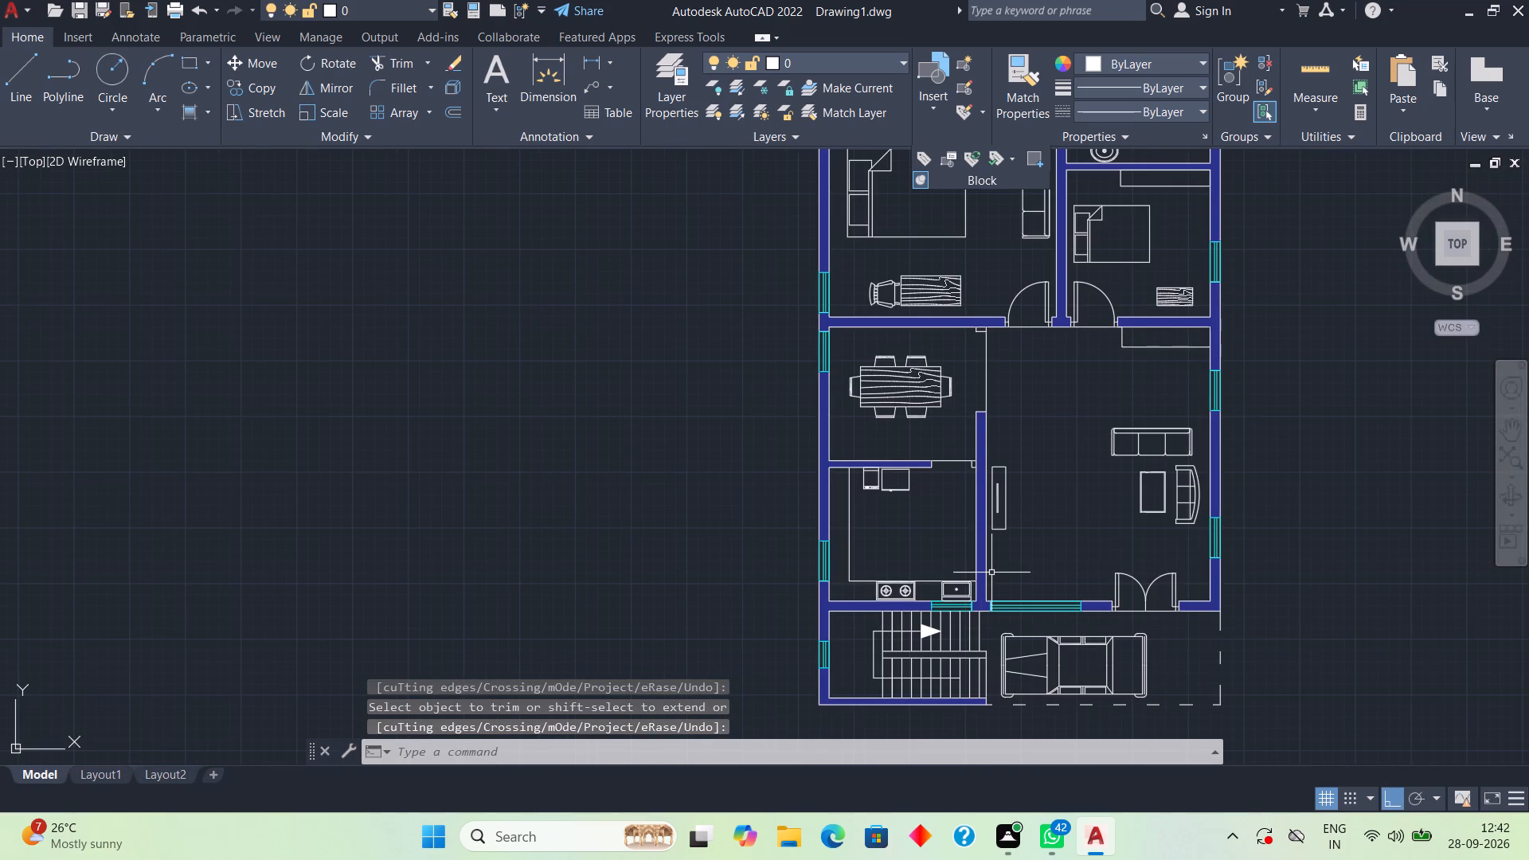
{"action": "middle_click_drag", "start_coordinate": [929, 596], "coordinate": [743, 623]}
{"action": "scroll", "coordinate": [738, 598], "scroll_direction": "down", "scroll_amount": 1}
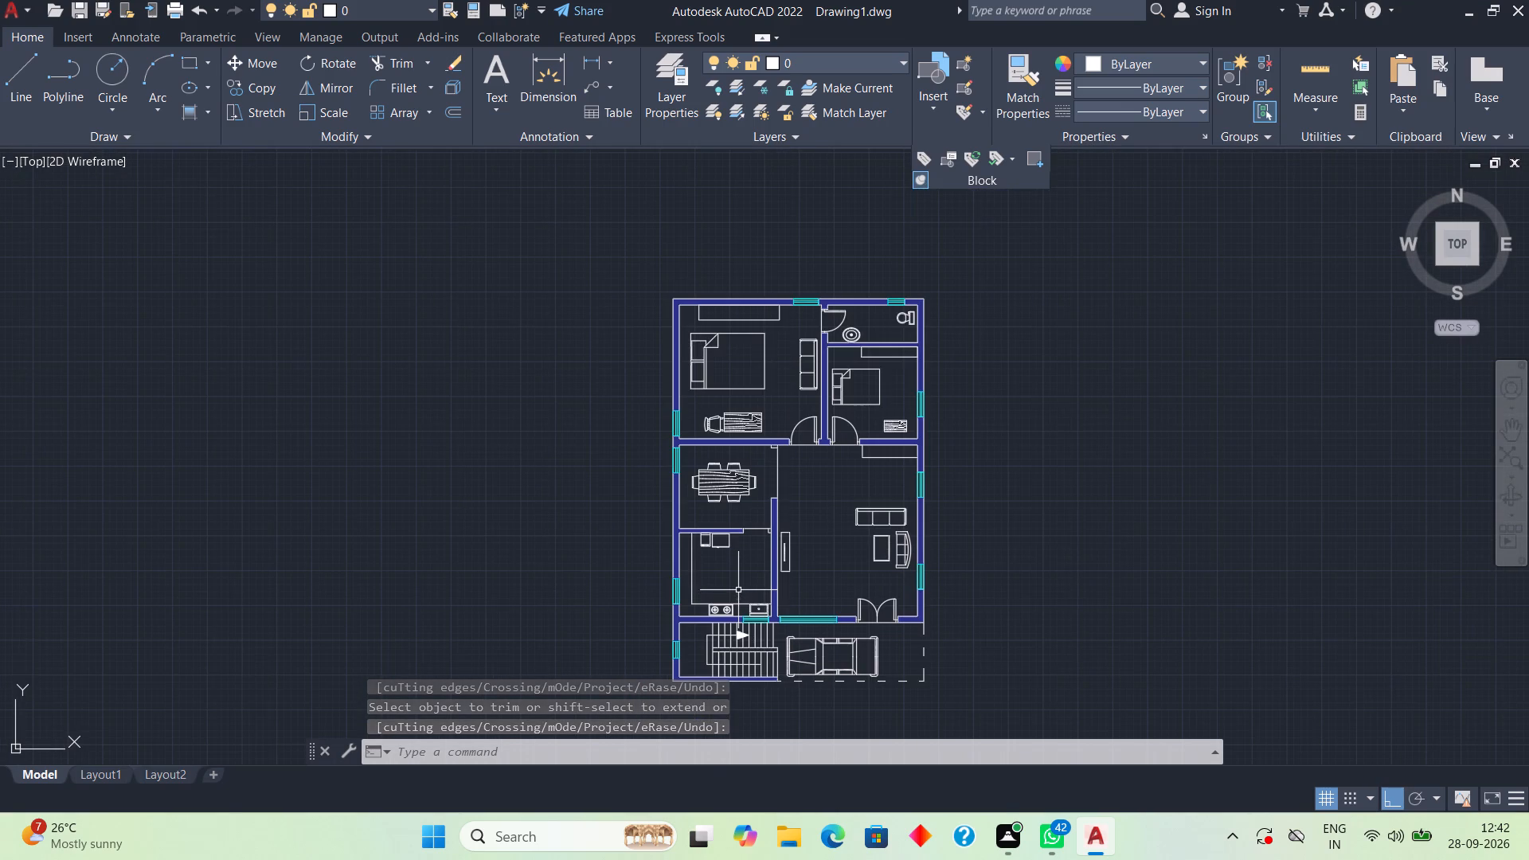
{"action": "scroll", "coordinate": [739, 589], "scroll_direction": "down", "scroll_amount": 1}
{"action": "scroll", "coordinate": [739, 589], "scroll_direction": "up", "scroll_amount": 1}
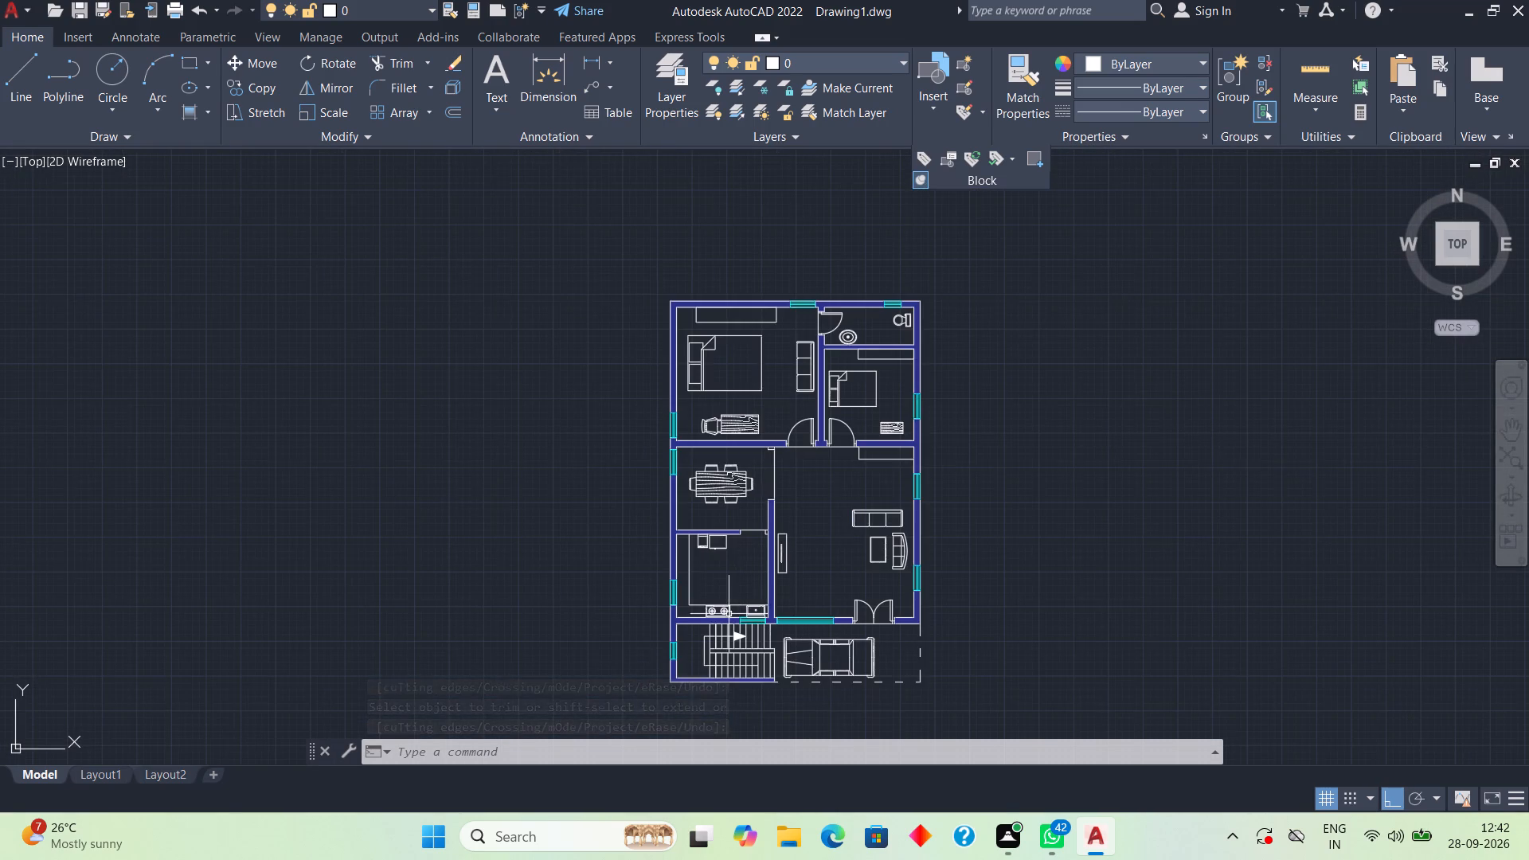
{"action": "scroll", "coordinate": [729, 614], "scroll_direction": "up", "scroll_amount": 5}
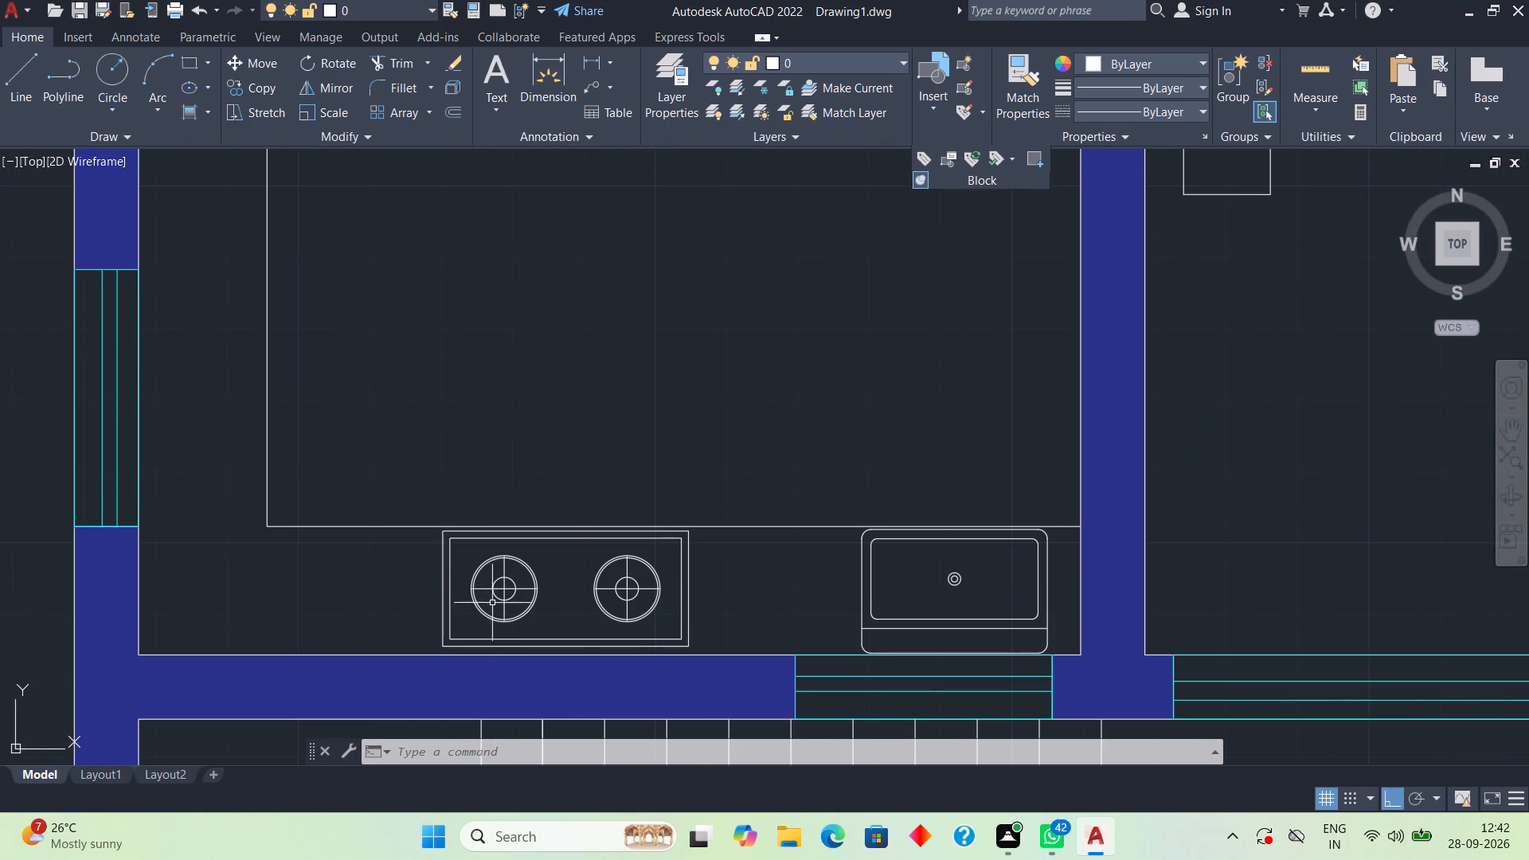
{"action": "middle_click_drag", "start_coordinate": [506, 580], "coordinate": [566, 502]}
{"action": "scroll", "coordinate": [576, 528], "scroll_direction": "up", "scroll_amount": 3}
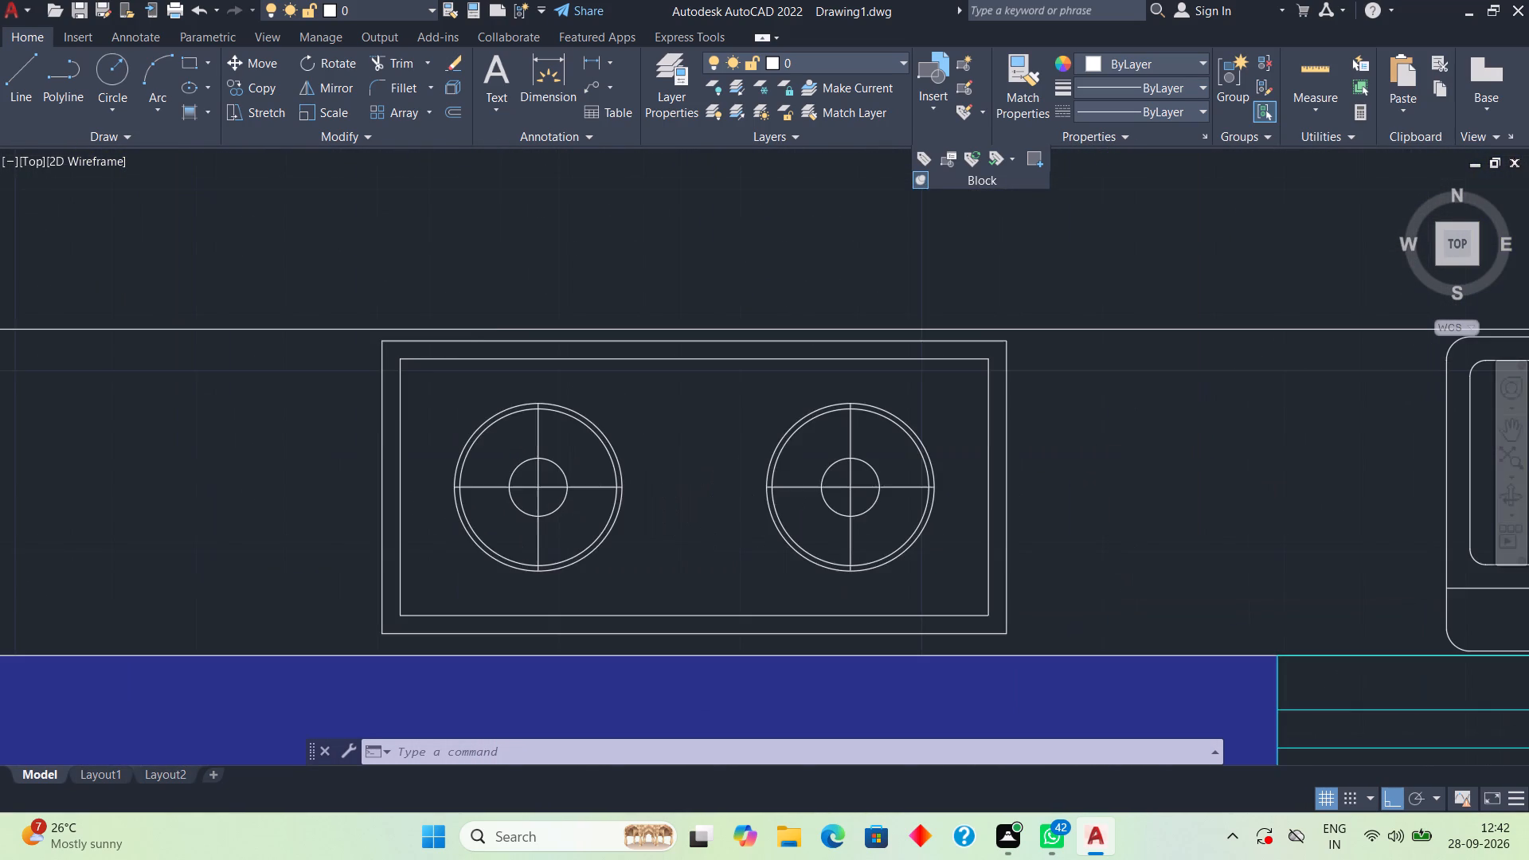
{"action": "scroll", "coordinate": [576, 528], "scroll_direction": "down", "scroll_amount": 1}
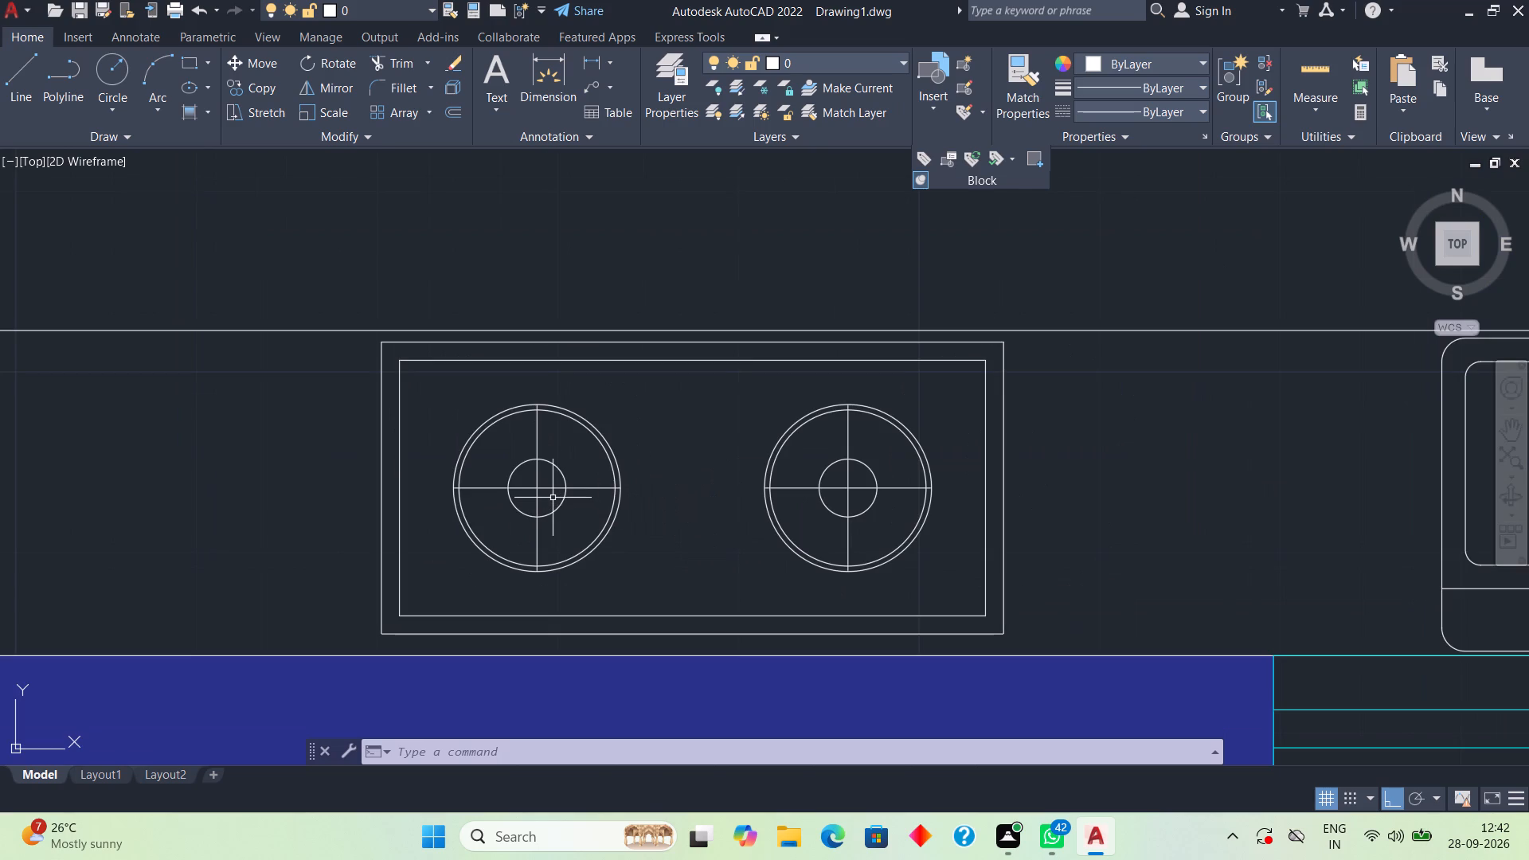
Trim the crosshair lines inside the small inner circle of both burners.
{"action": "key", "text": "t"}
{"action": "key", "text": "r"}
{"action": "key", "text": "space"}
{"action": "key", "text": "space"}
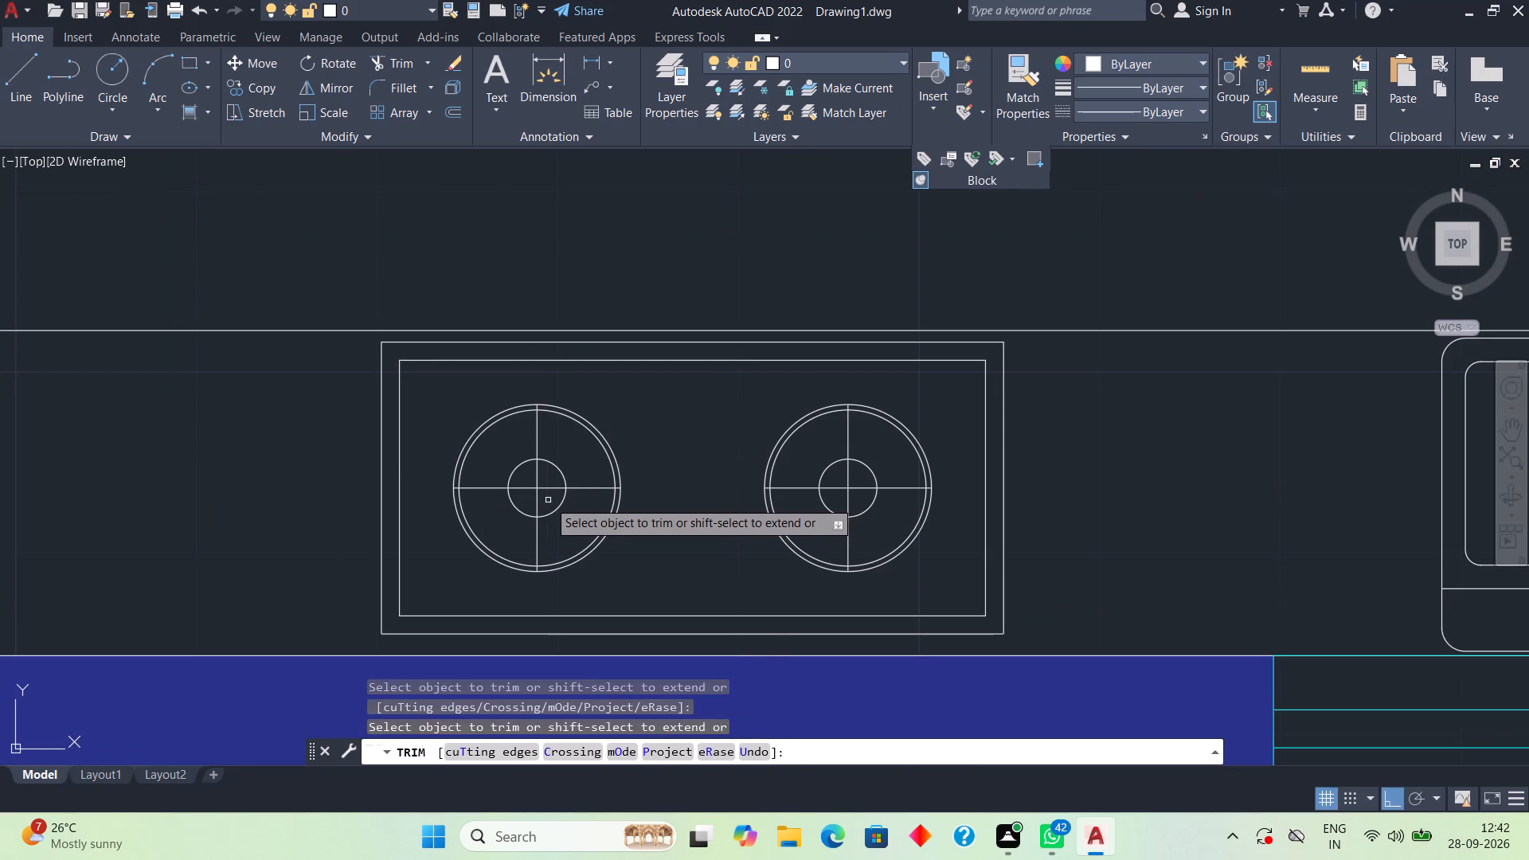
{"action": "left_click", "coordinate": [548, 500]}
{"action": "left_click_drag", "start_coordinate": [534, 475], "coordinate": [522, 485]}
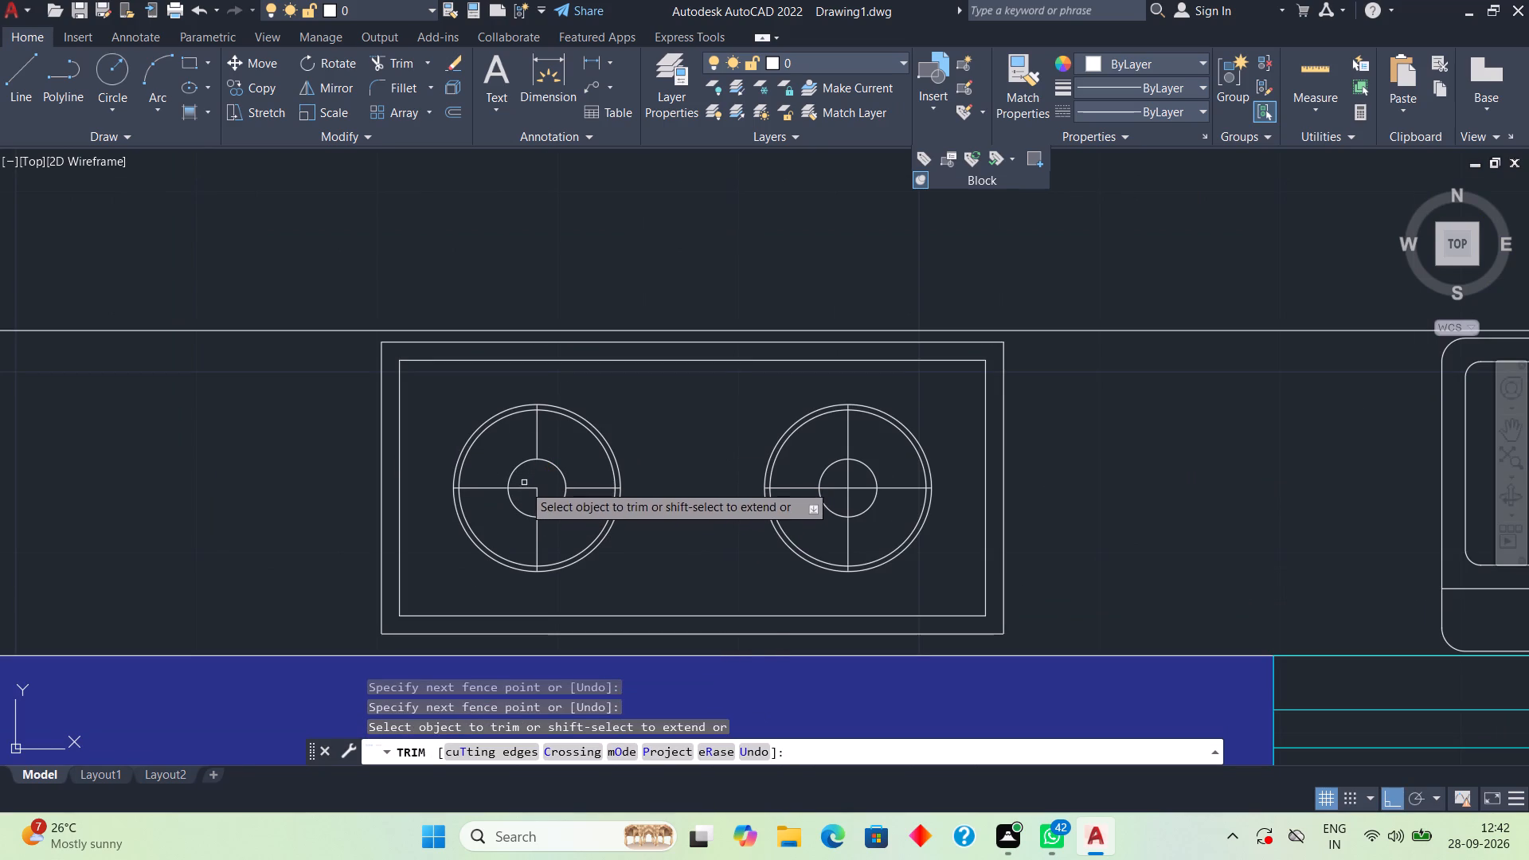
{"action": "left_click_drag", "start_coordinate": [522, 485], "coordinate": [522, 507]}
{"action": "left_click_drag", "start_coordinate": [521, 484], "coordinate": [527, 507]}
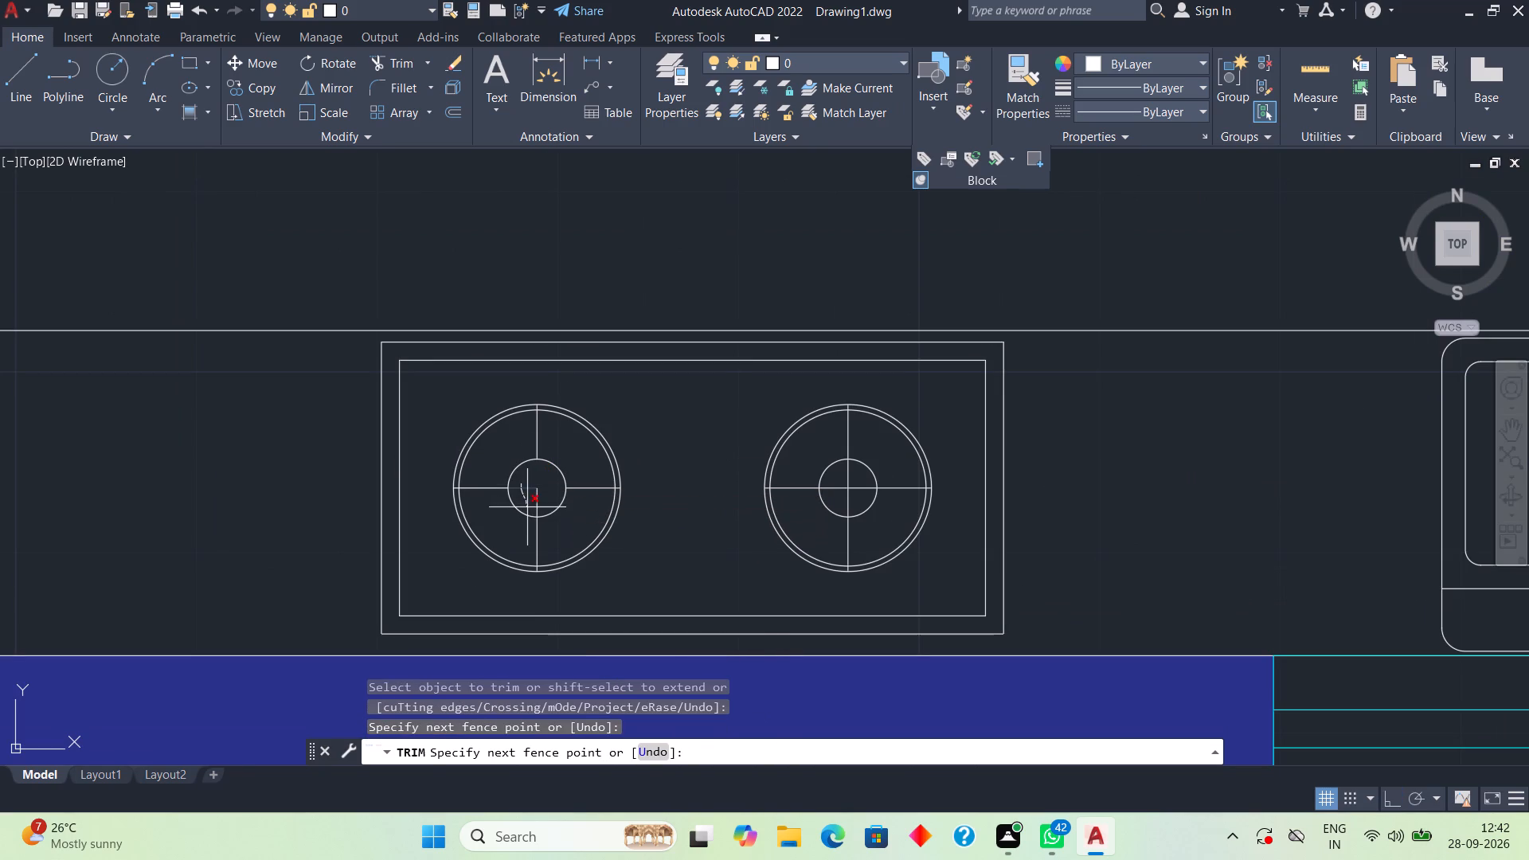
{"action": "left_click_drag", "start_coordinate": [527, 507], "coordinate": [545, 503]}
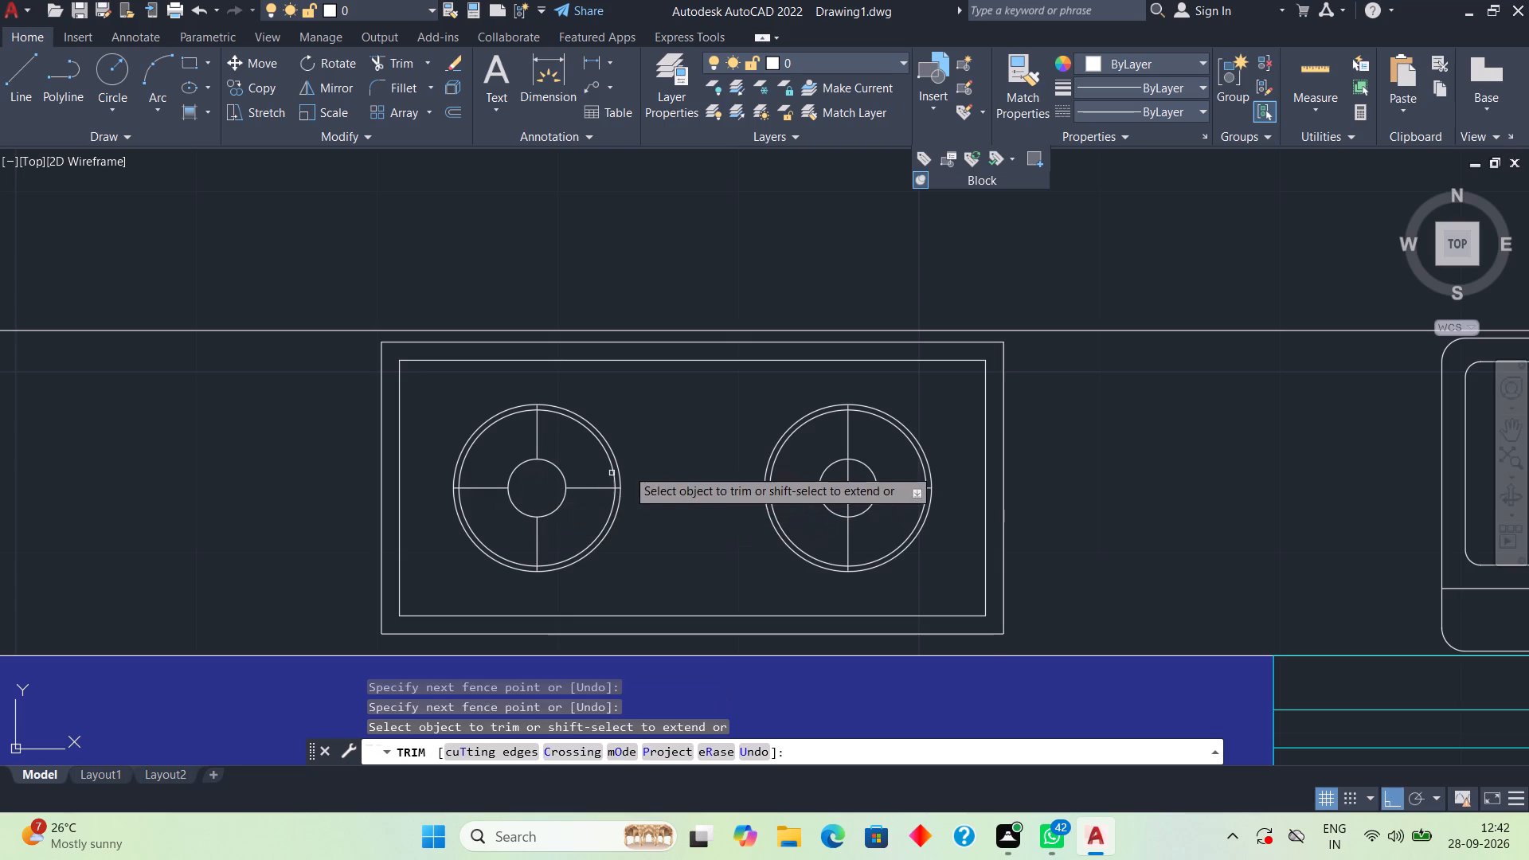
{"action": "left_click", "coordinate": [857, 494]}
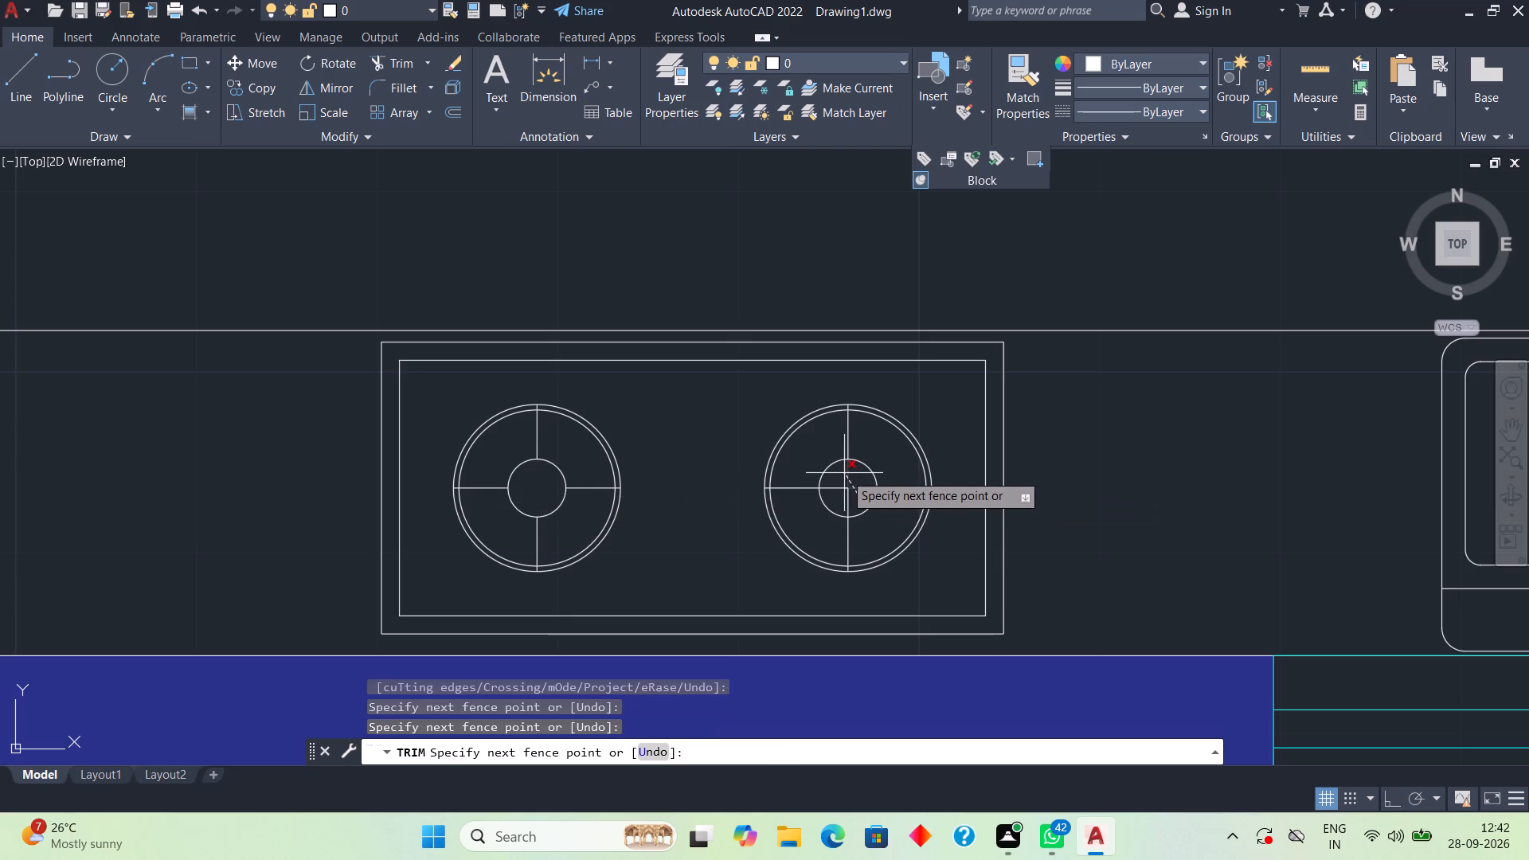
{"action": "left_click", "coordinate": [844, 473]}
{"action": "left_click_drag", "start_coordinate": [839, 480], "coordinate": [848, 503]}
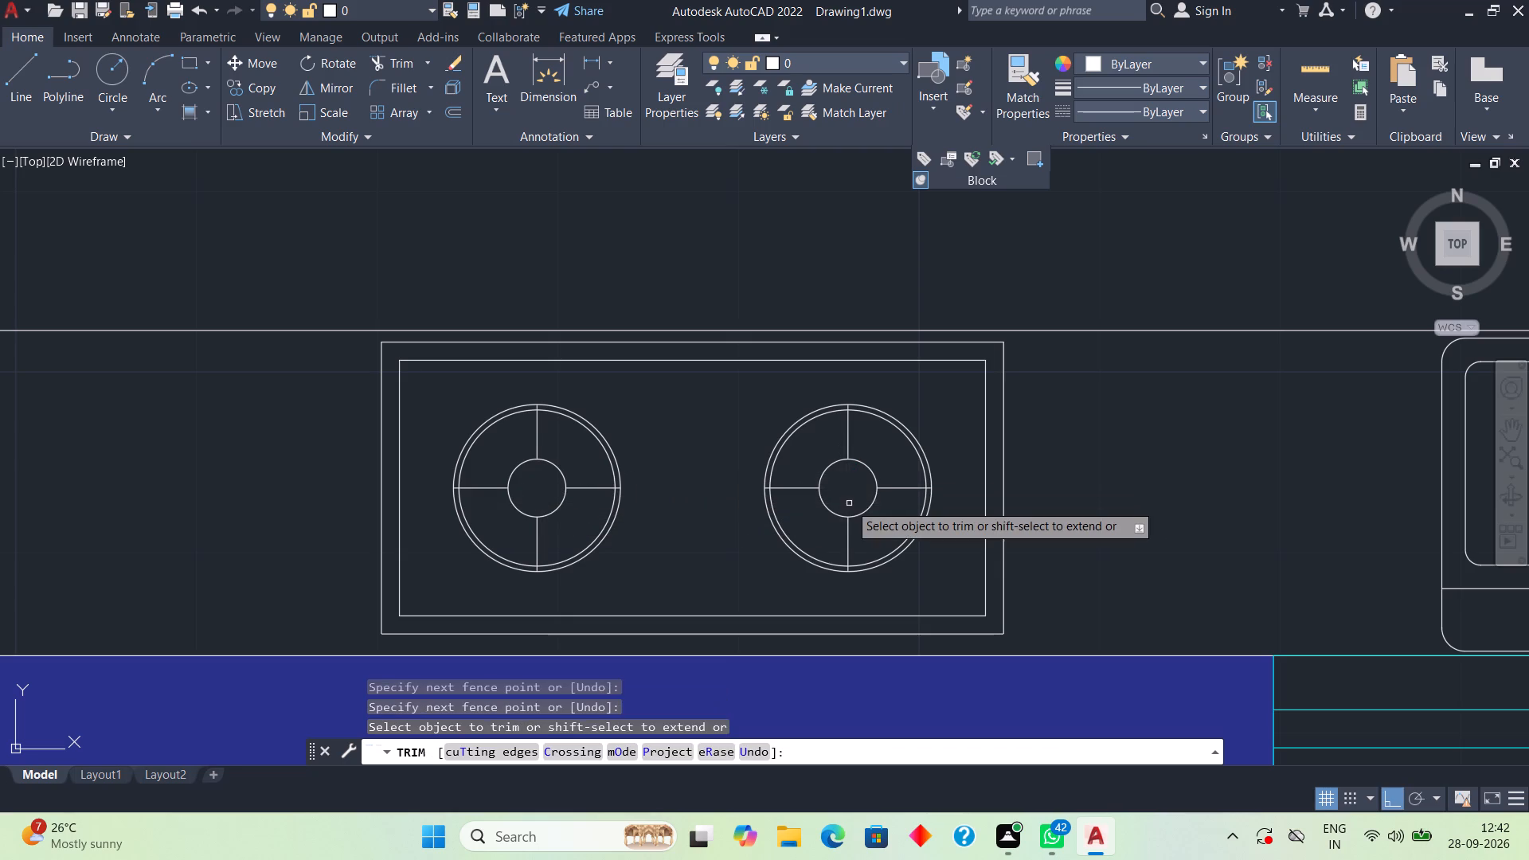
{"action": "scroll", "coordinate": [850, 503], "scroll_direction": "down", "scroll_amount": 3}
{"action": "key", "text": "space"}
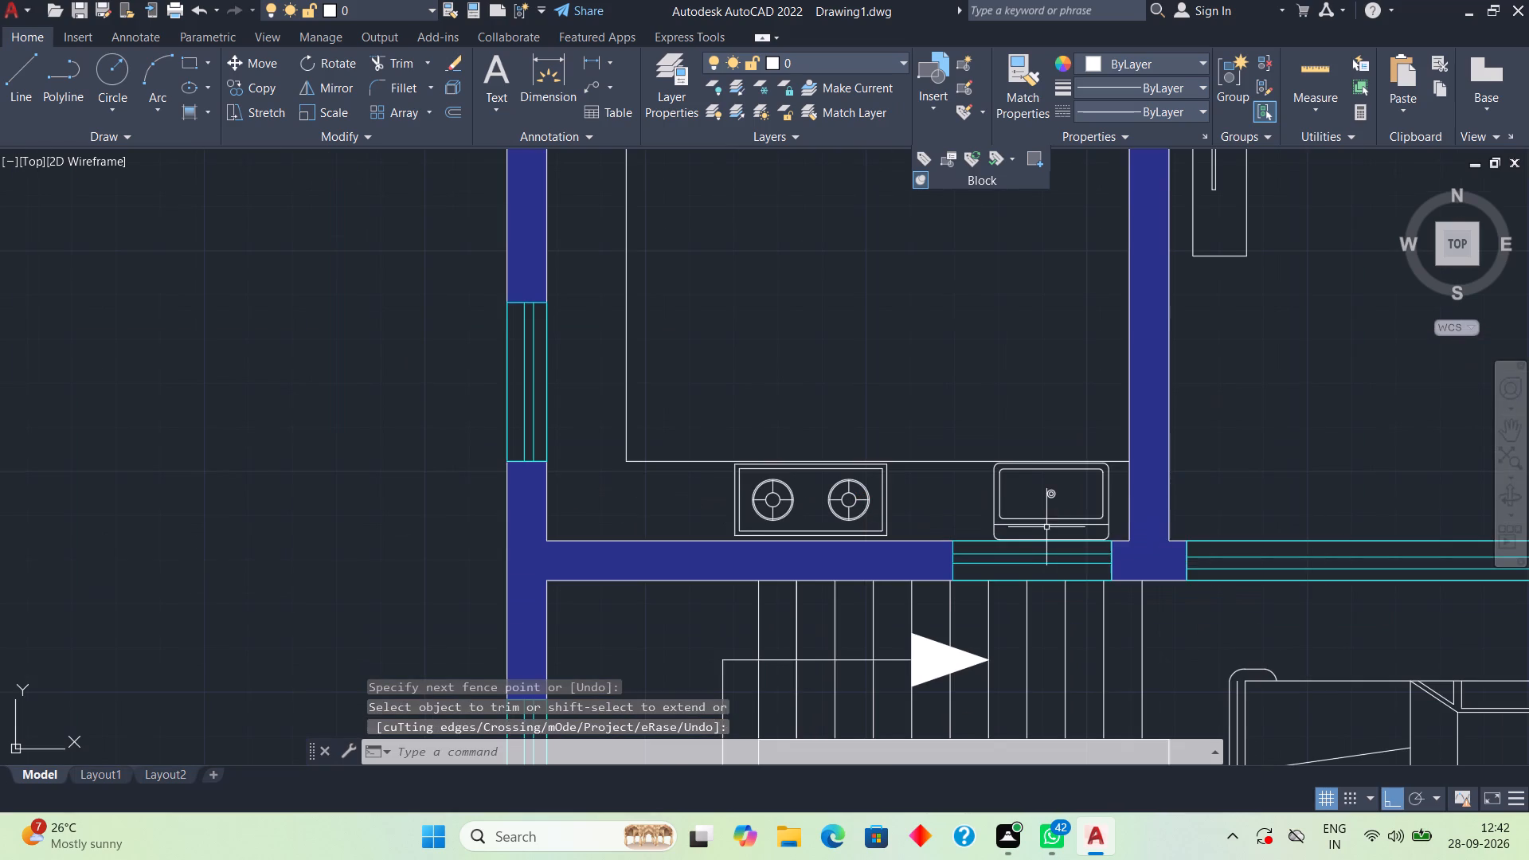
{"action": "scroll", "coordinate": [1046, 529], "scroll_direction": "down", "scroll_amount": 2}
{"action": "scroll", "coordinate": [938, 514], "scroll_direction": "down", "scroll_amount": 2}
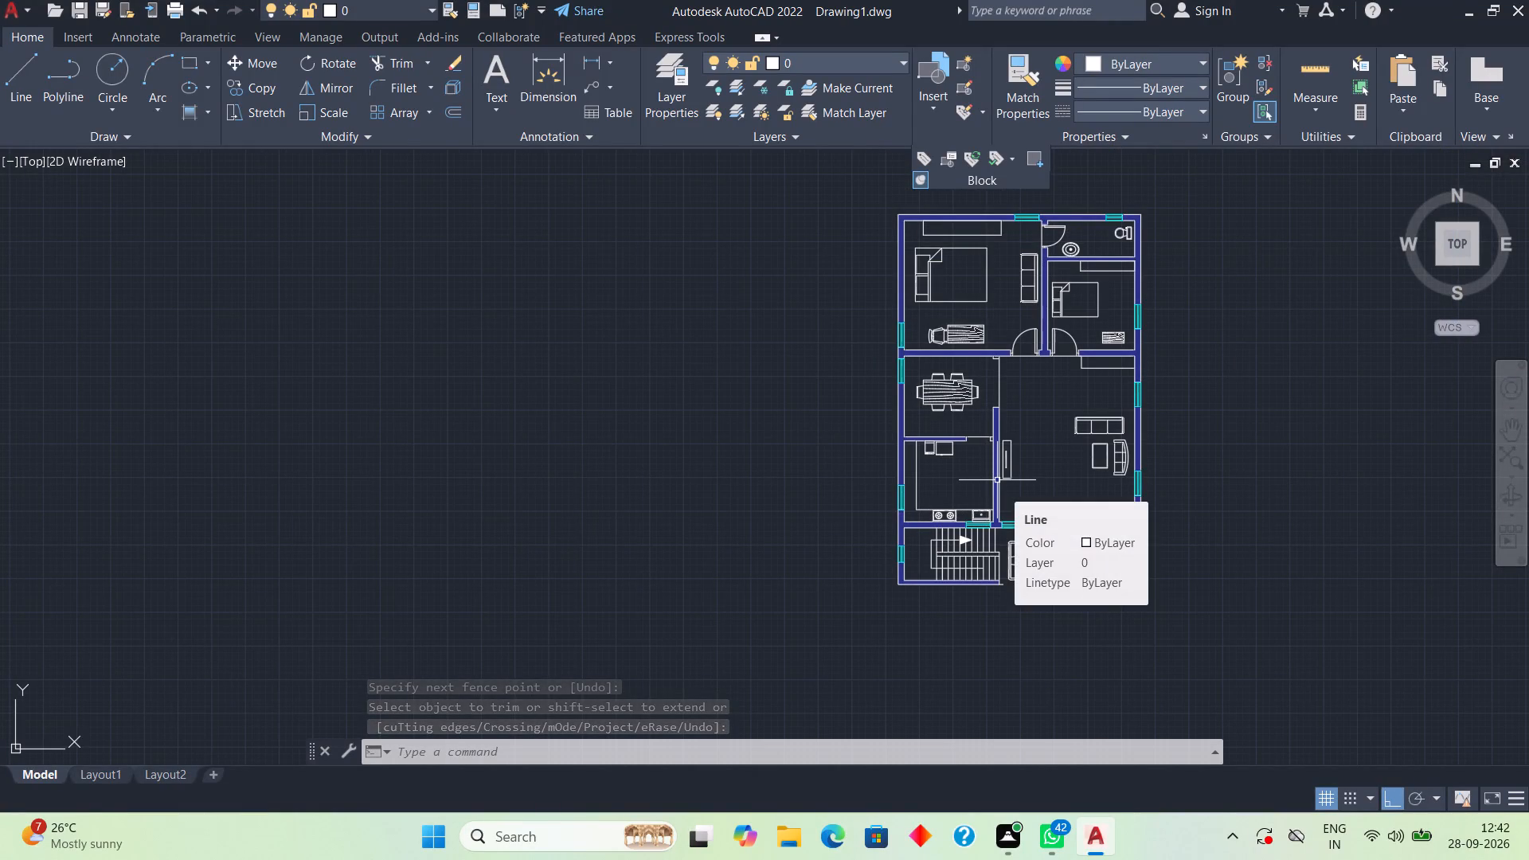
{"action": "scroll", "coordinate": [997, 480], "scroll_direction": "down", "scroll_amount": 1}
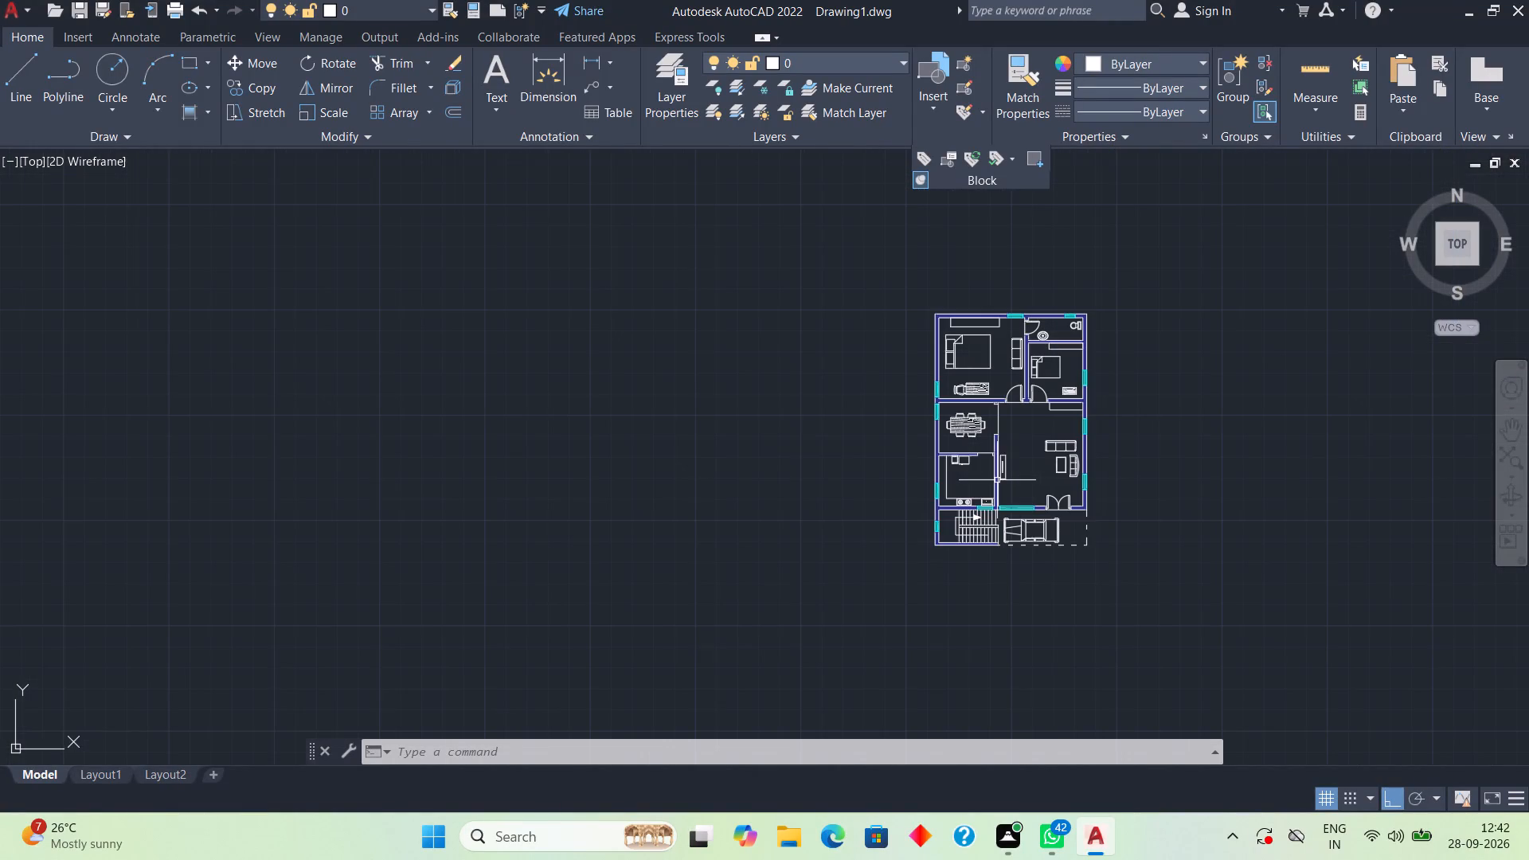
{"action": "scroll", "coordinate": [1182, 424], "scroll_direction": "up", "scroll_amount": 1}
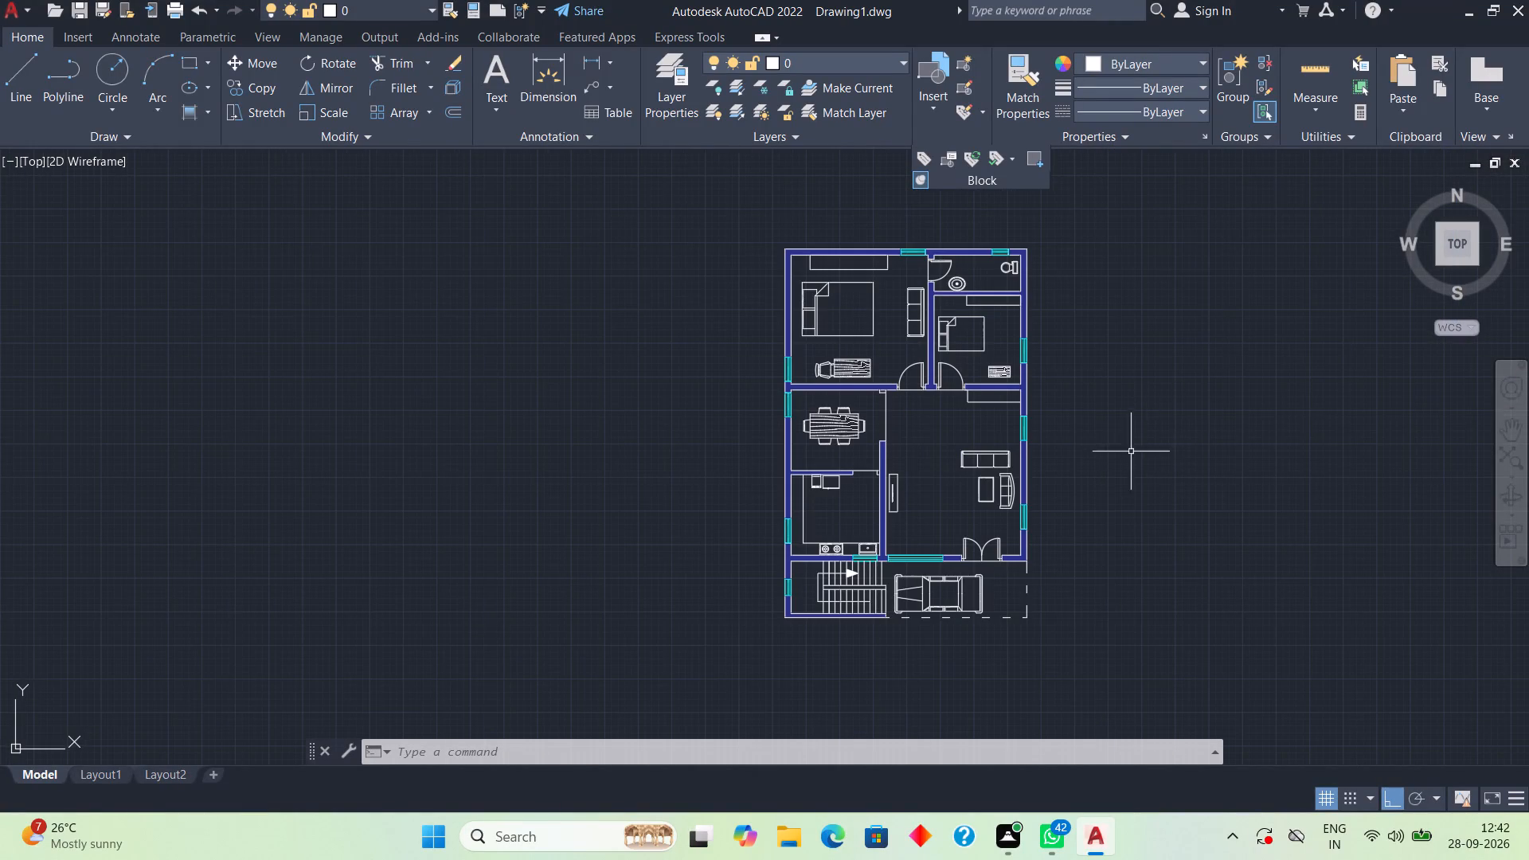
Delete the car block from the dashed parking area beside the staircase.
{"action": "middle_click_drag", "start_coordinate": [1124, 455], "coordinate": [987, 488]}
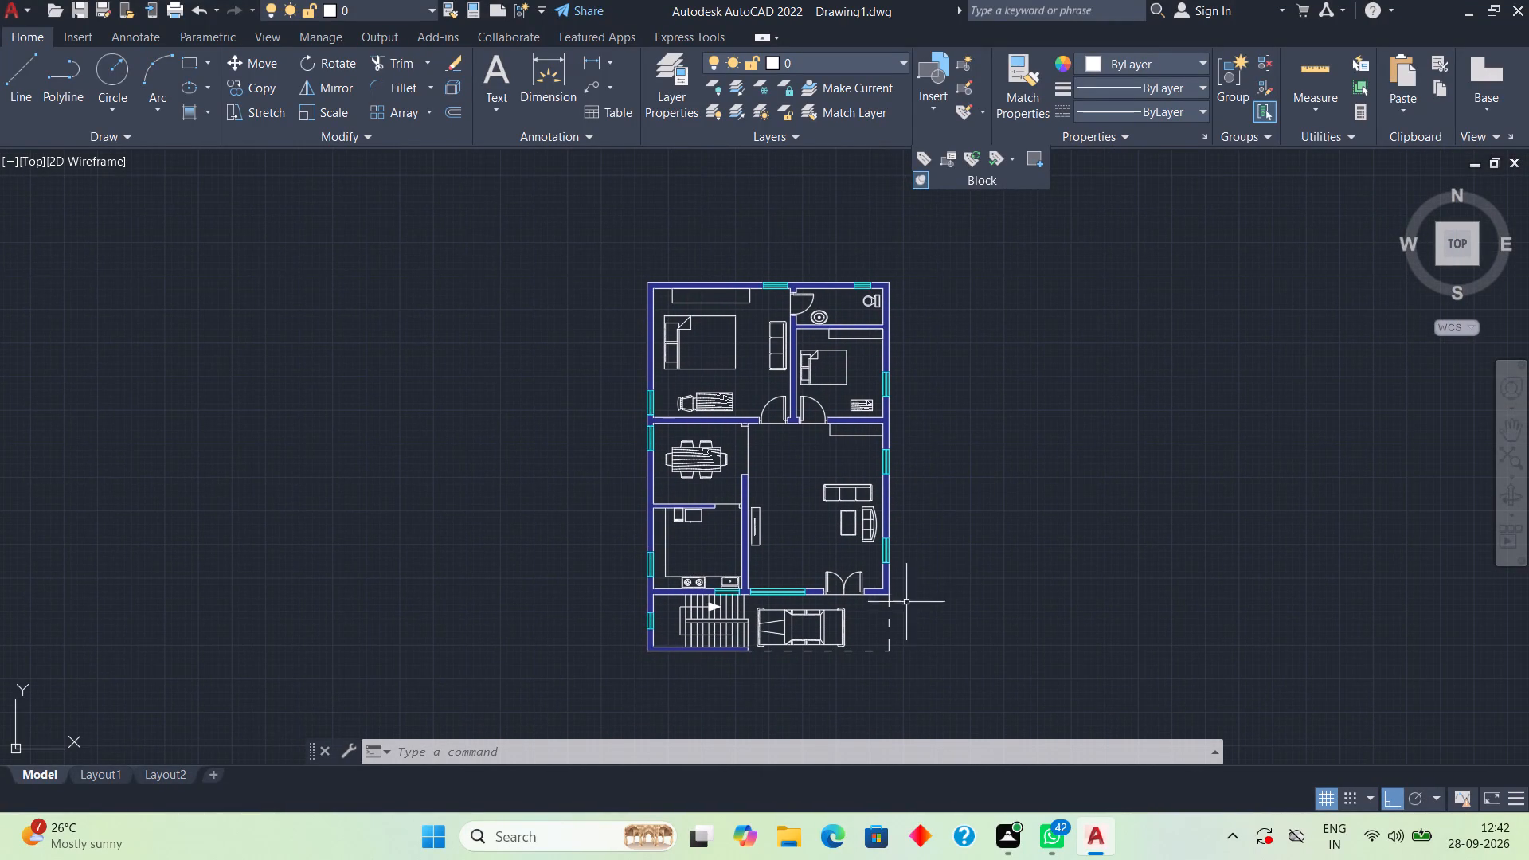
{"action": "left_click", "coordinate": [819, 620]}
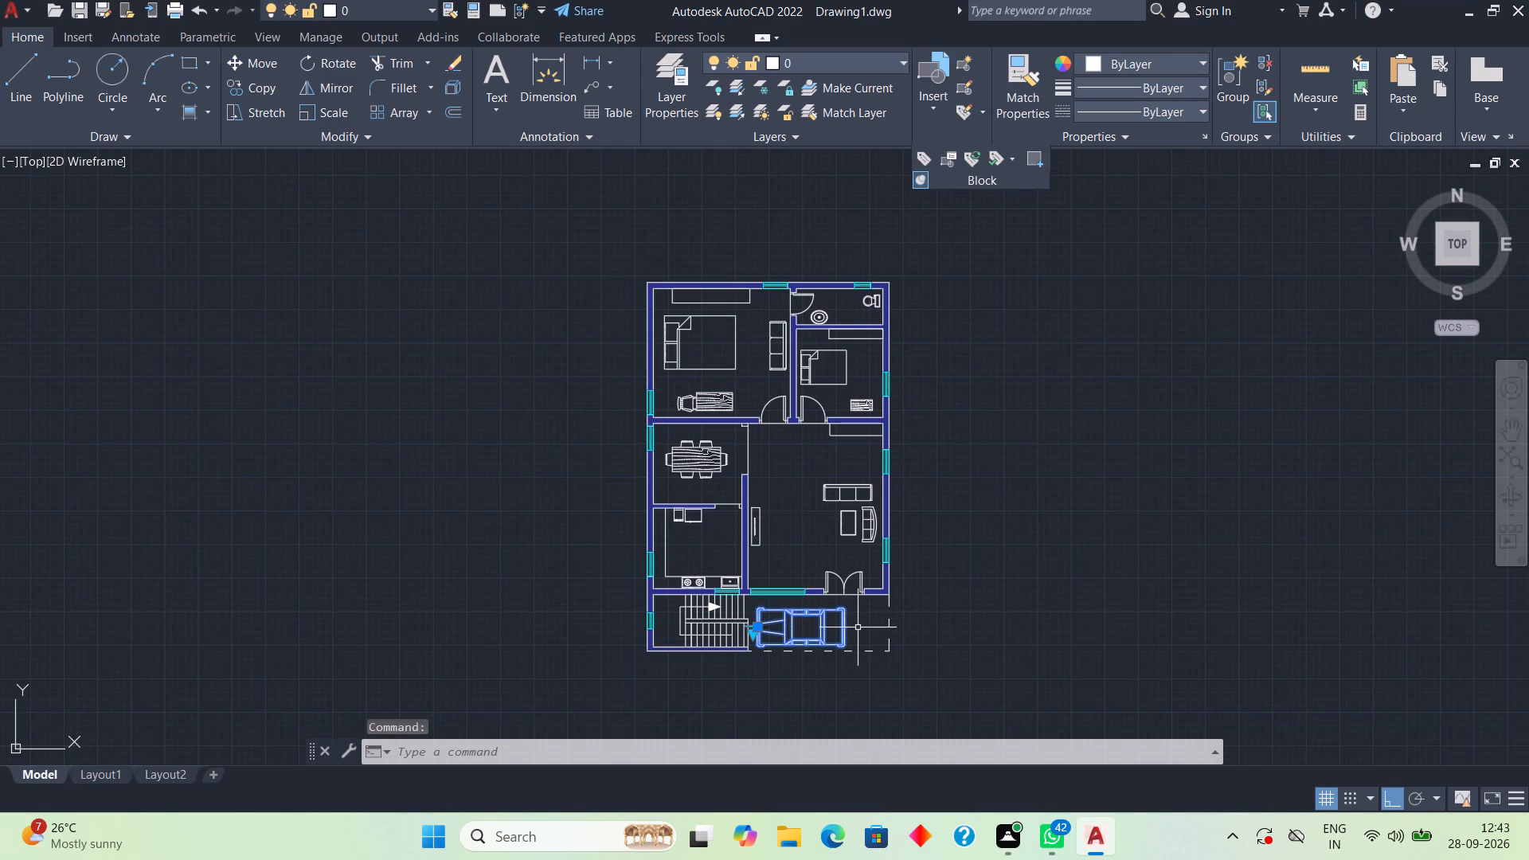
{"action": "key", "text": "Delete"}
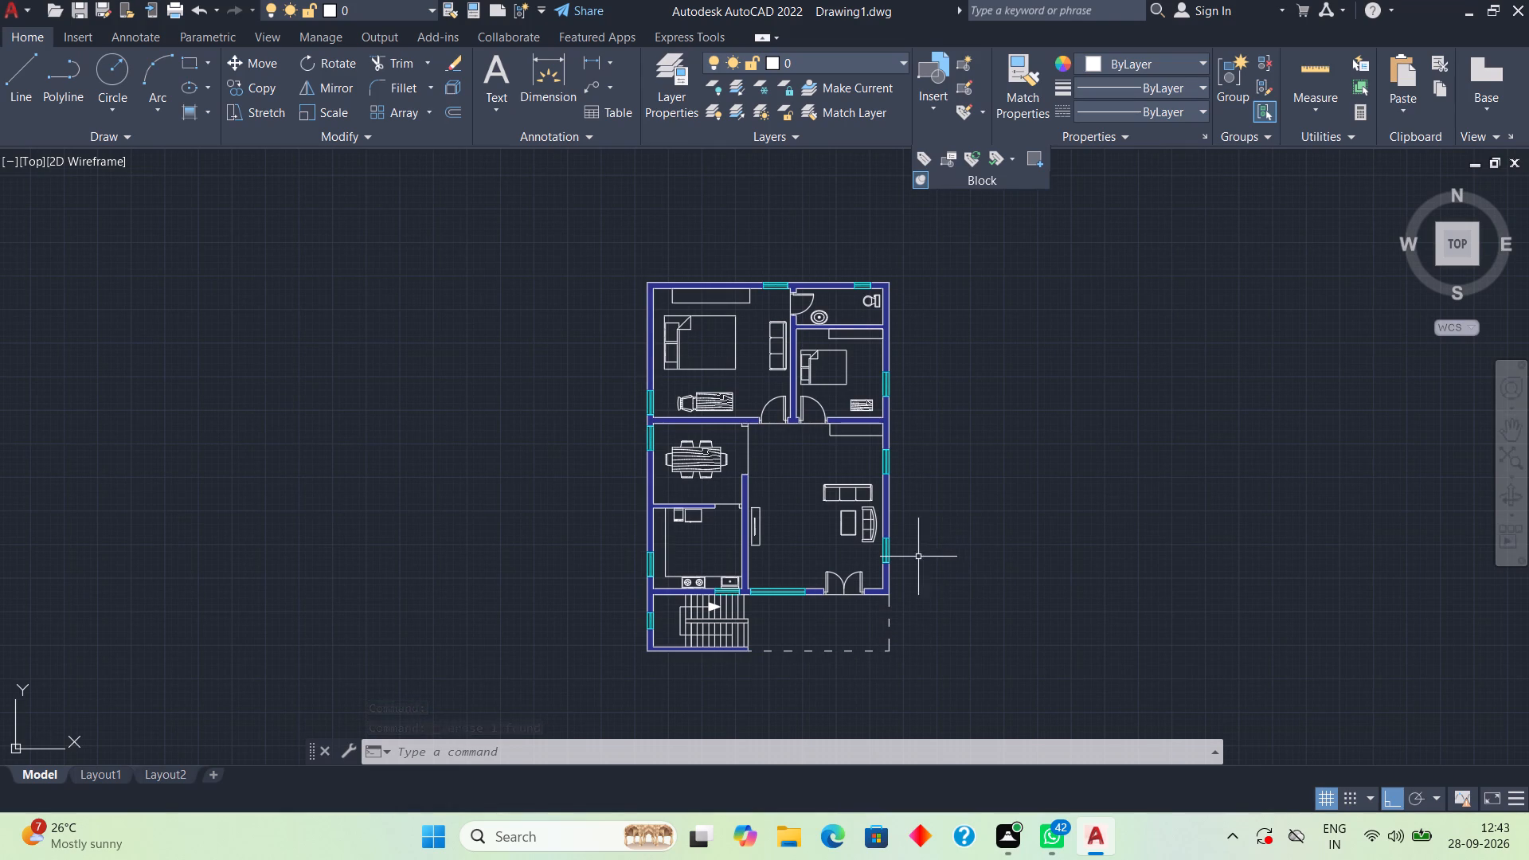
Rotate the entire floor plan 90° counterclockwise about its upper-right outer corner.
{"action": "scroll", "coordinate": [876, 549], "scroll_direction": "up", "scroll_amount": 1}
{"action": "middle_click_drag", "start_coordinate": [882, 549], "coordinate": [848, 613]}
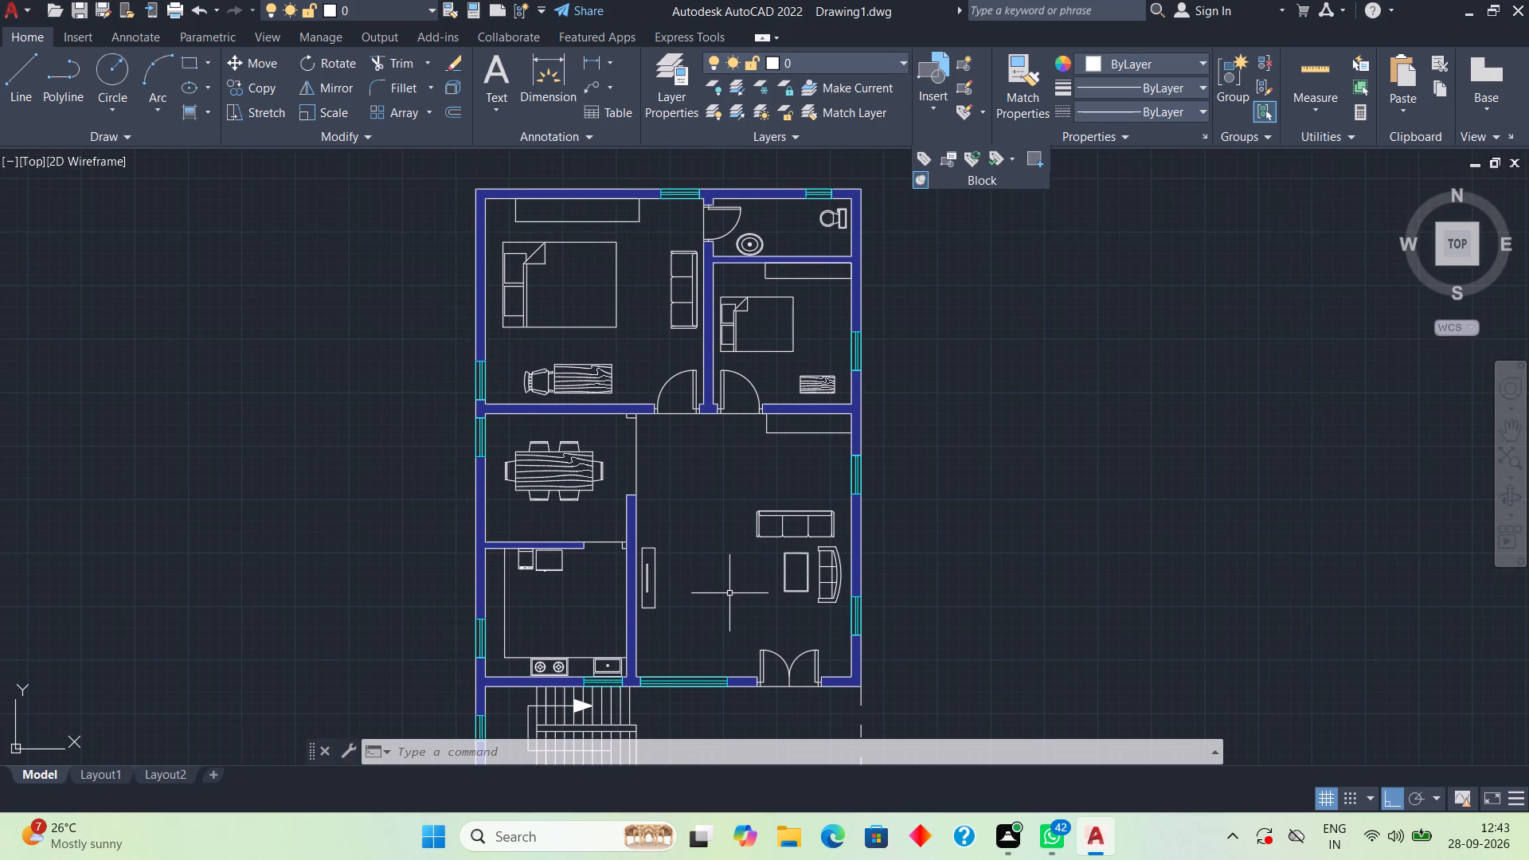
{"action": "middle_click_drag", "start_coordinate": [729, 593], "coordinate": [634, 575]}
{"action": "scroll", "coordinate": [634, 575], "scroll_direction": "down", "scroll_amount": 1}
{"action": "middle_click_drag", "start_coordinate": [512, 654], "coordinate": [432, 591]}
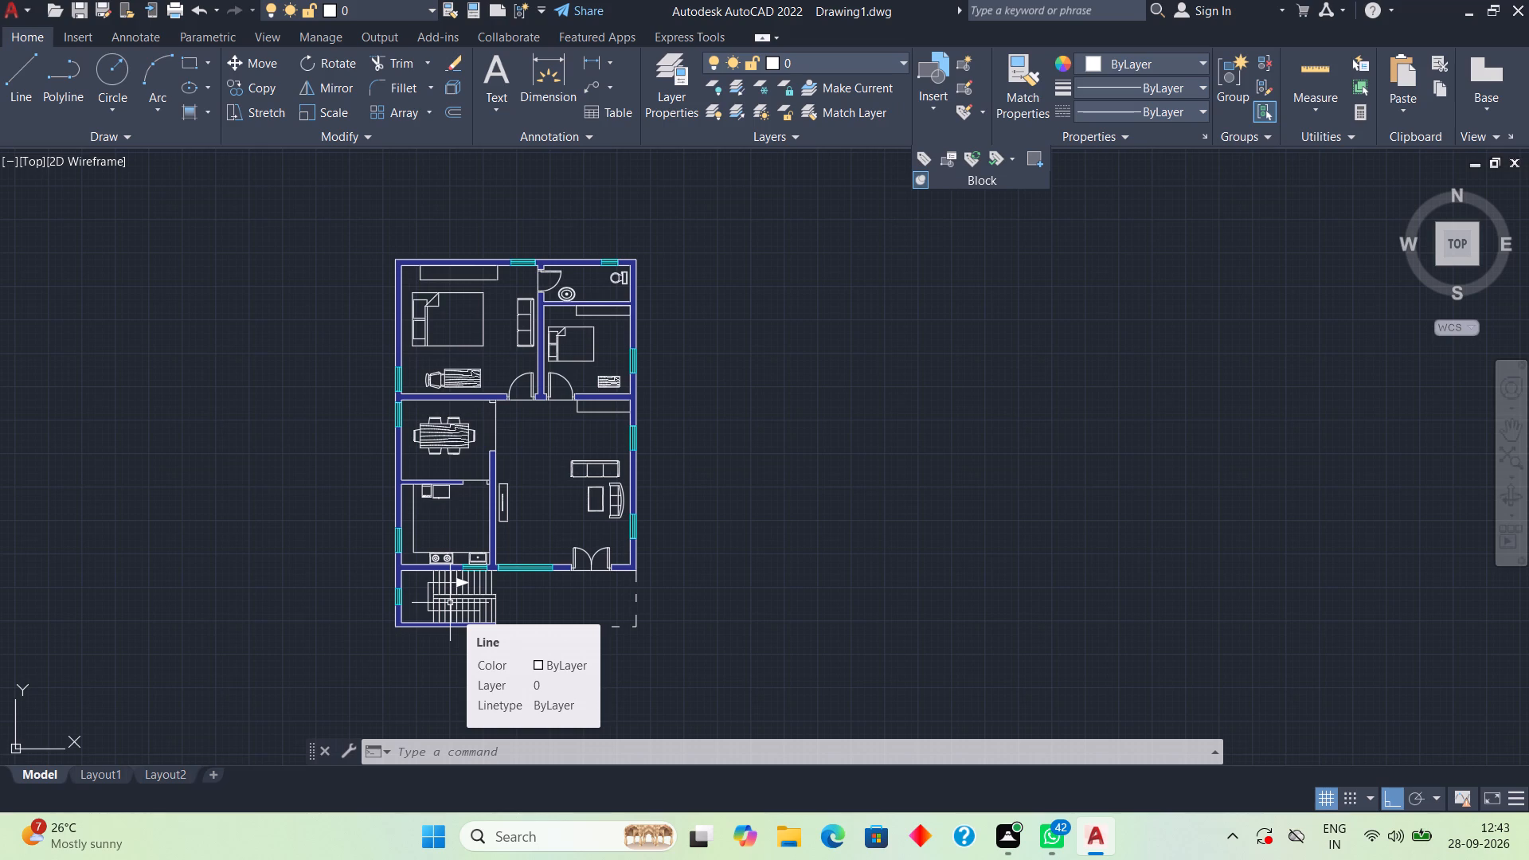
{"action": "scroll", "coordinate": [452, 604], "scroll_direction": "down", "scroll_amount": 1}
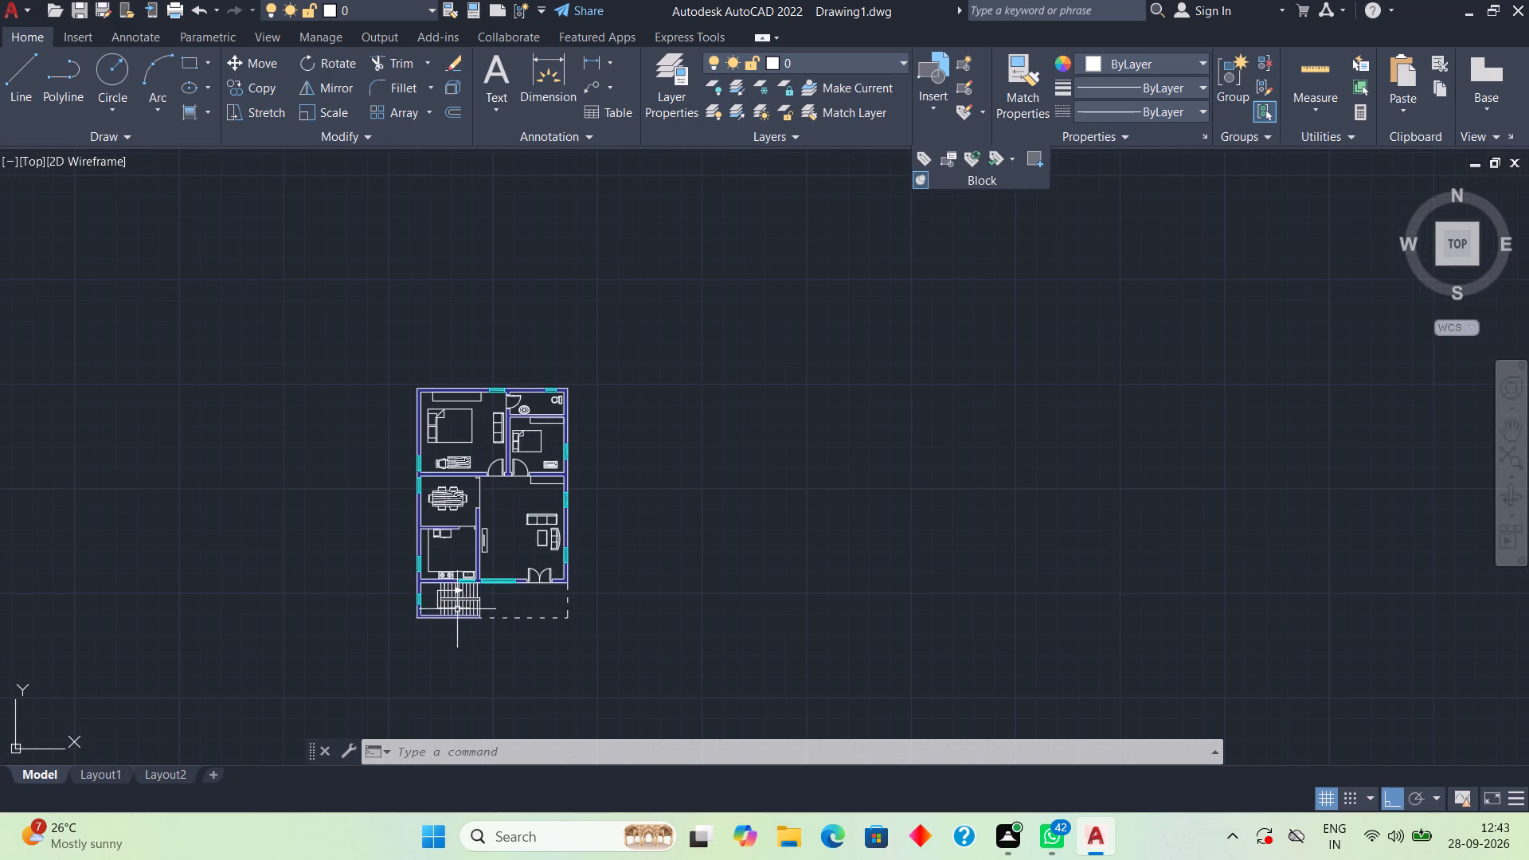
{"action": "left_click", "coordinate": [319, 307]}
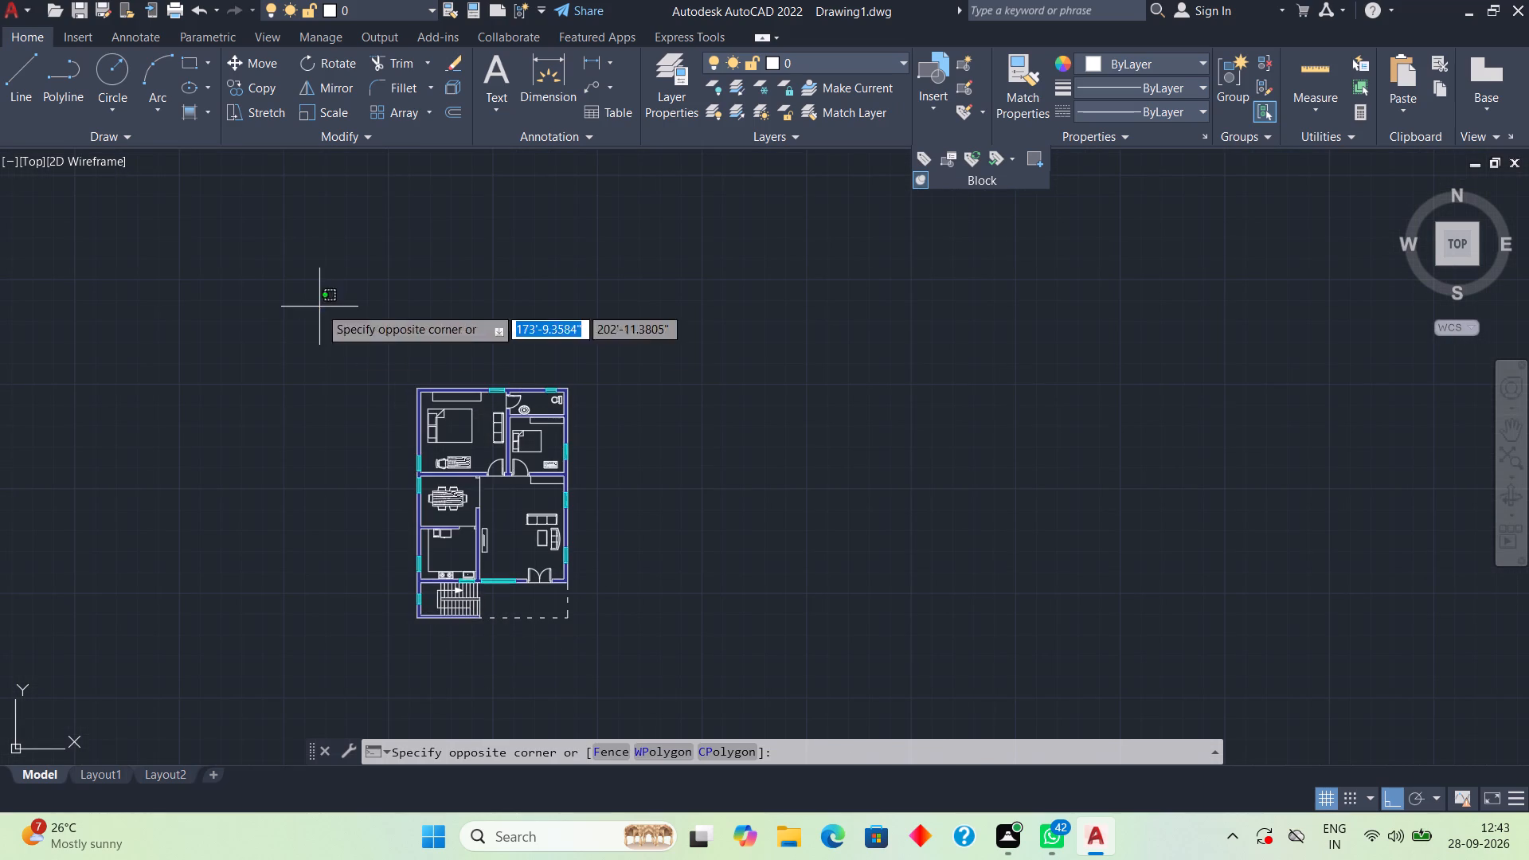
{"action": "left_click", "coordinate": [614, 702]}
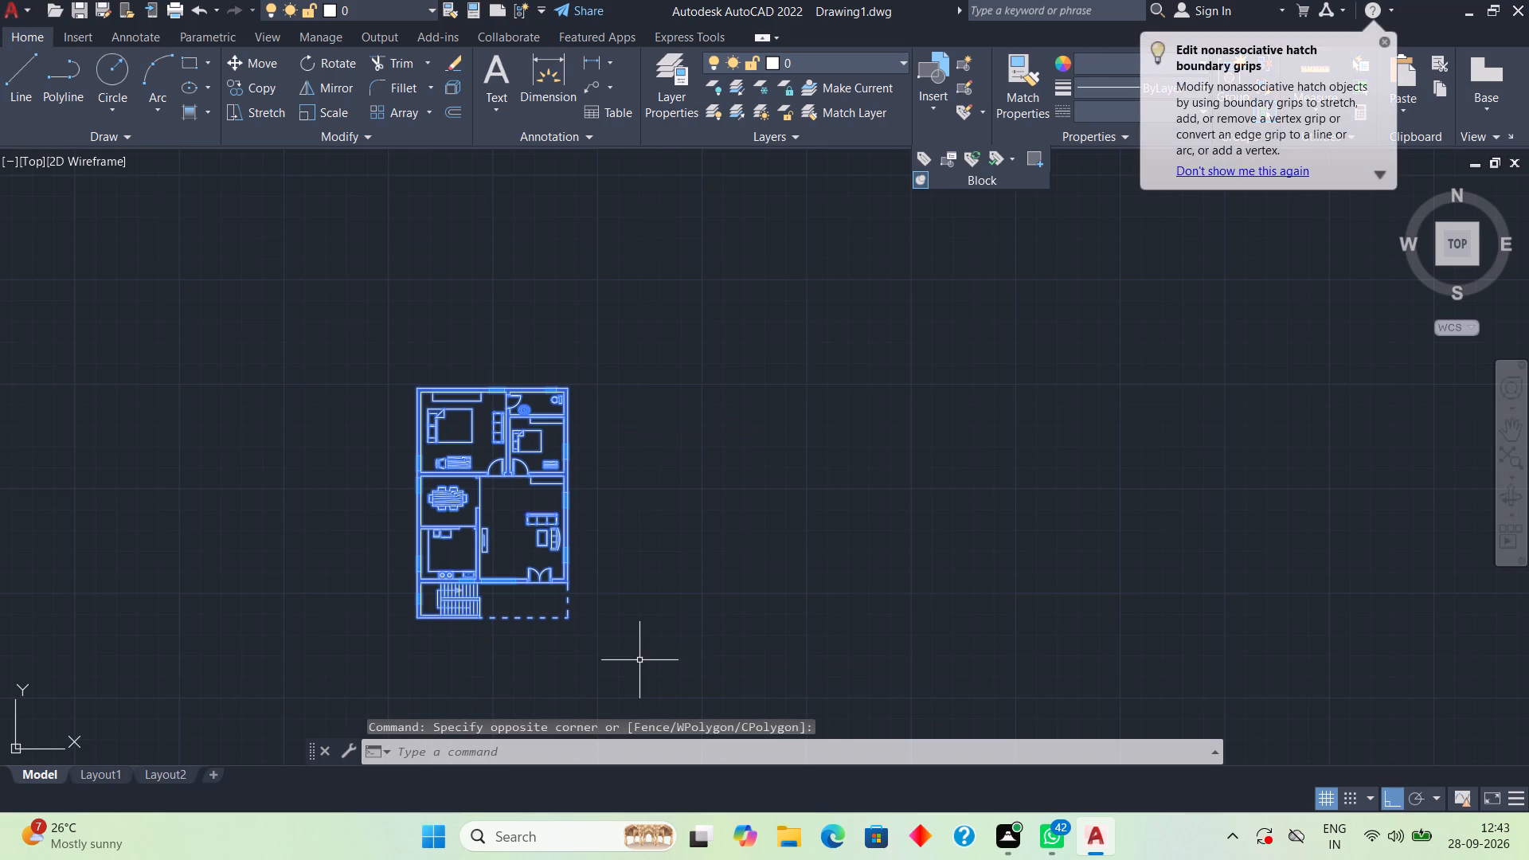
{"action": "key", "text": "r"}
{"action": "key", "text": "o"}
{"action": "key", "text": "space"}
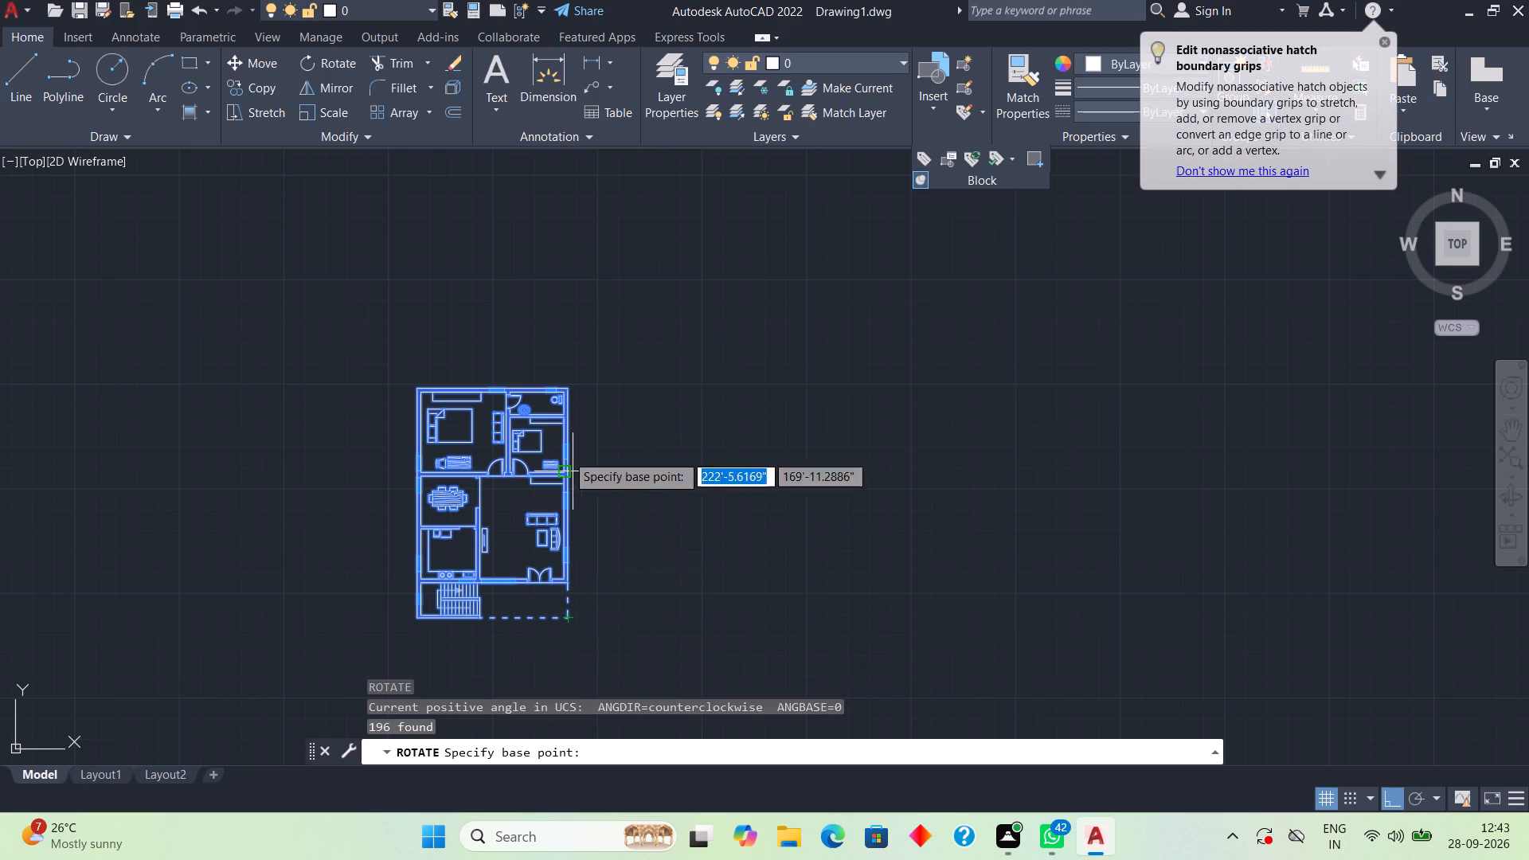
{"action": "left_click", "coordinate": [566, 382]}
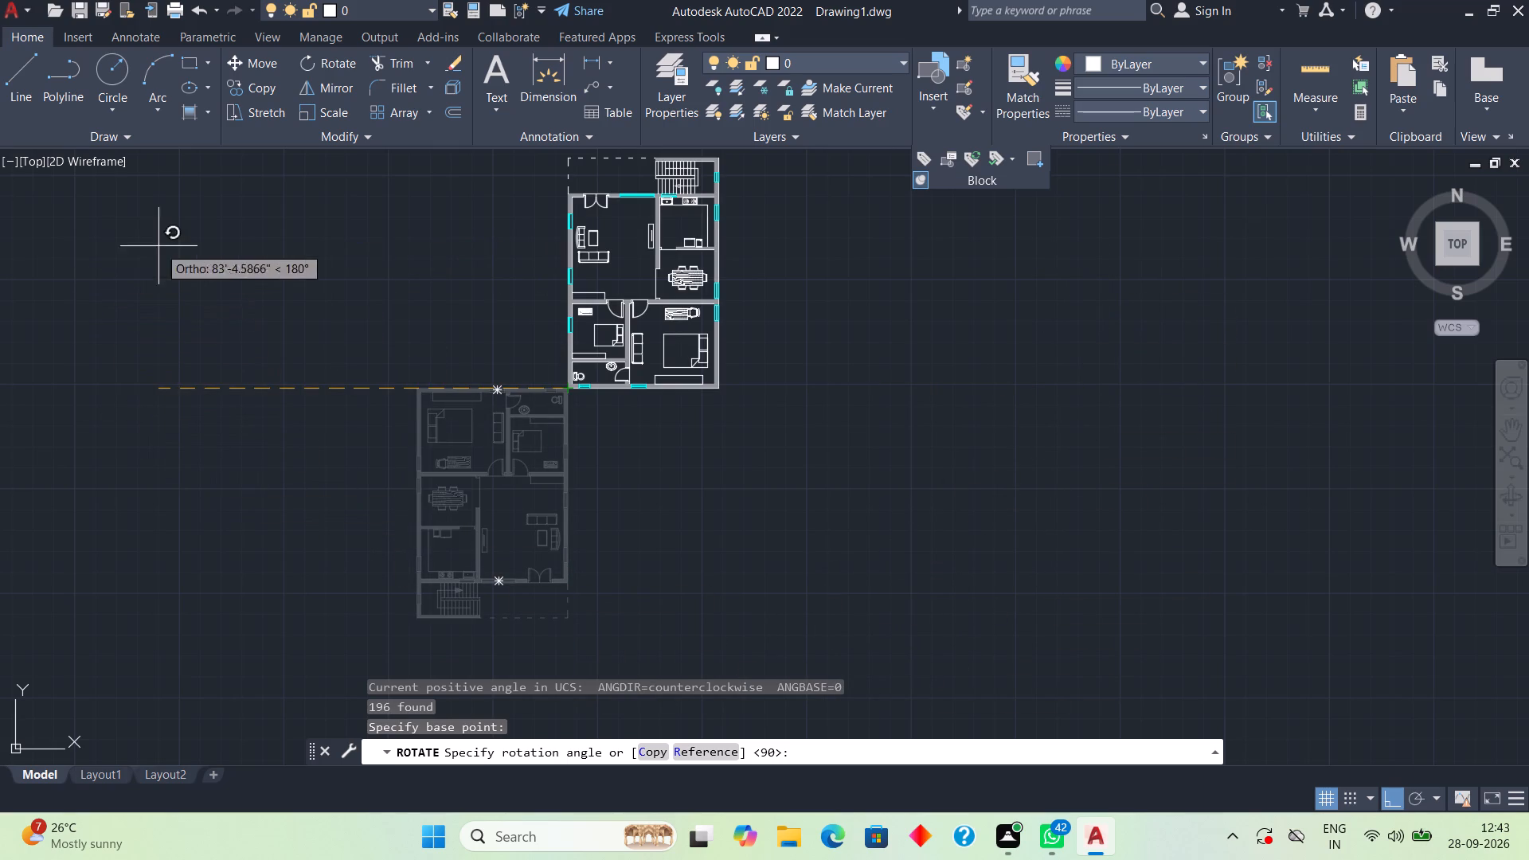
{"action": "left_click", "coordinate": [506, 213]}
Examine the rotated floor plan's rooms, furniture and overall layout.
{"action": "scroll", "coordinate": [676, 493], "scroll_direction": "up", "scroll_amount": 3}
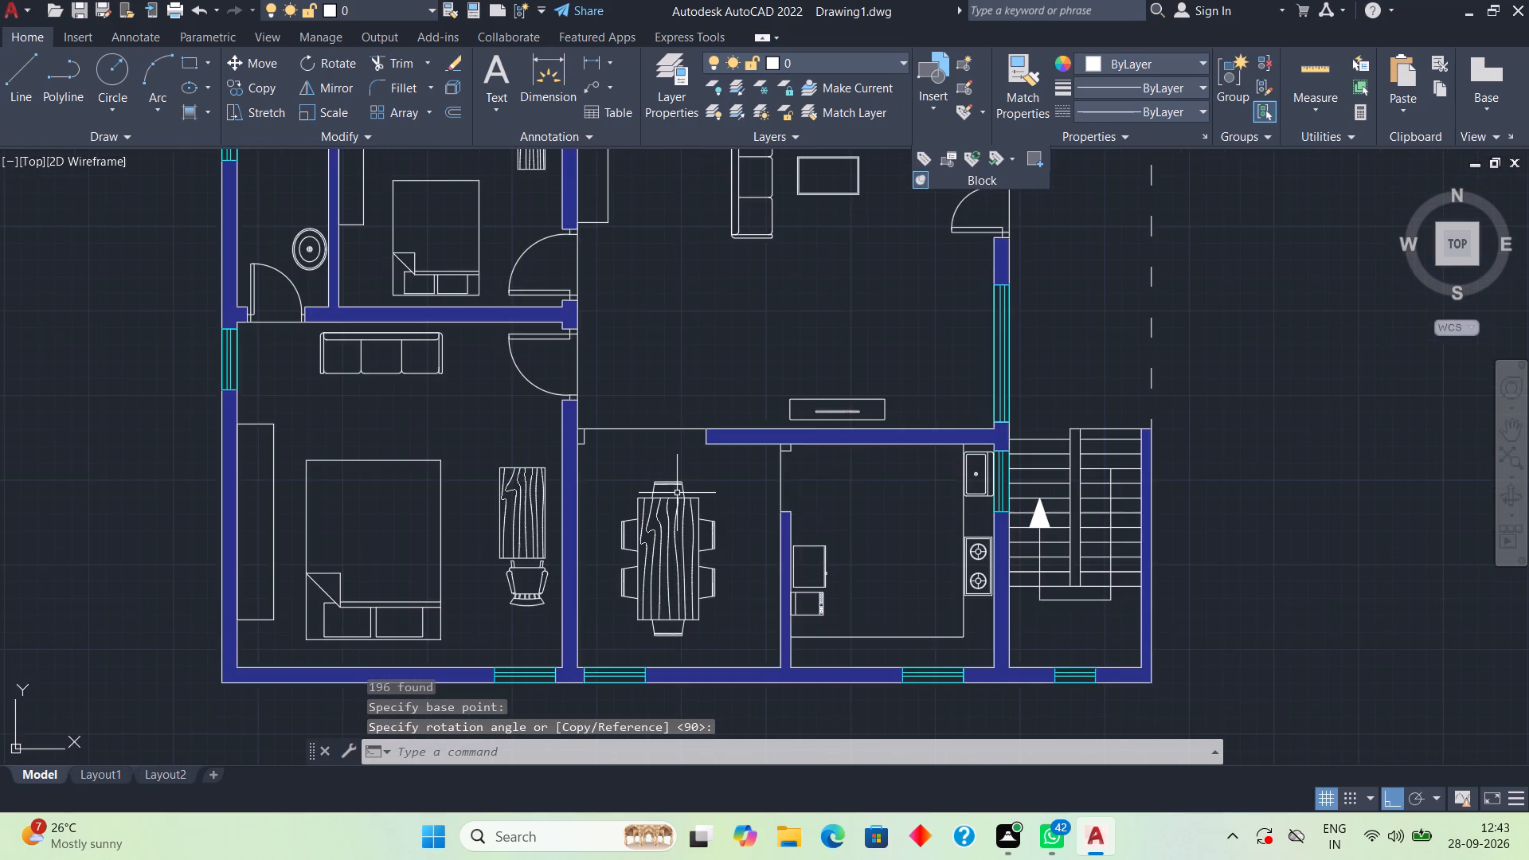
{"action": "scroll", "coordinate": [677, 493], "scroll_direction": "down", "scroll_amount": 3}
{"action": "scroll", "coordinate": [679, 444], "scroll_direction": "up", "scroll_amount": 2}
{"action": "middle_click_drag", "start_coordinate": [685, 448], "coordinate": [831, 412]}
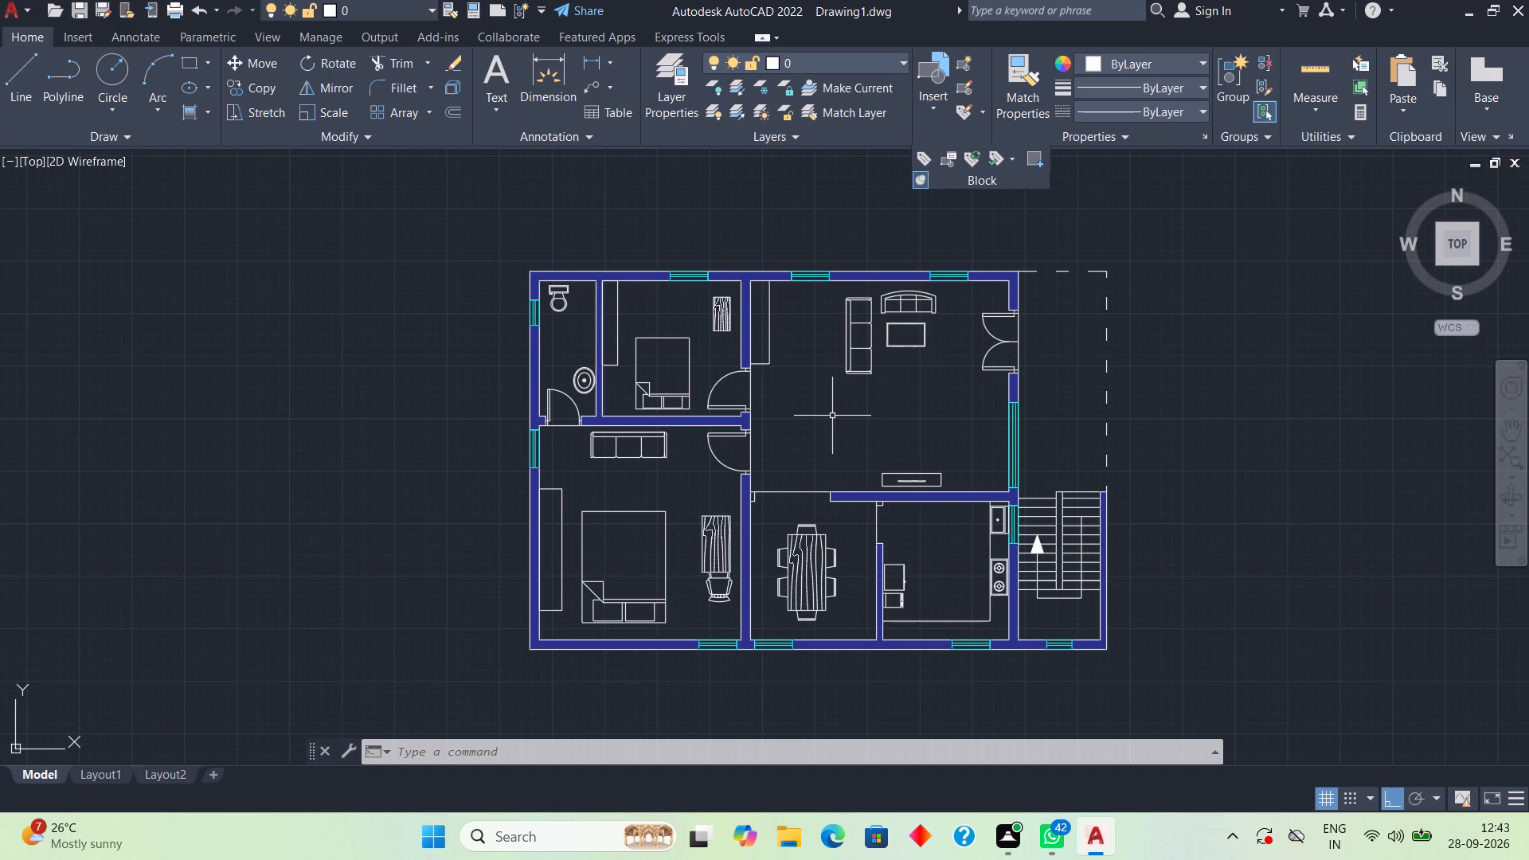
{"action": "scroll", "coordinate": [549, 381], "scroll_direction": "up", "scroll_amount": 2}
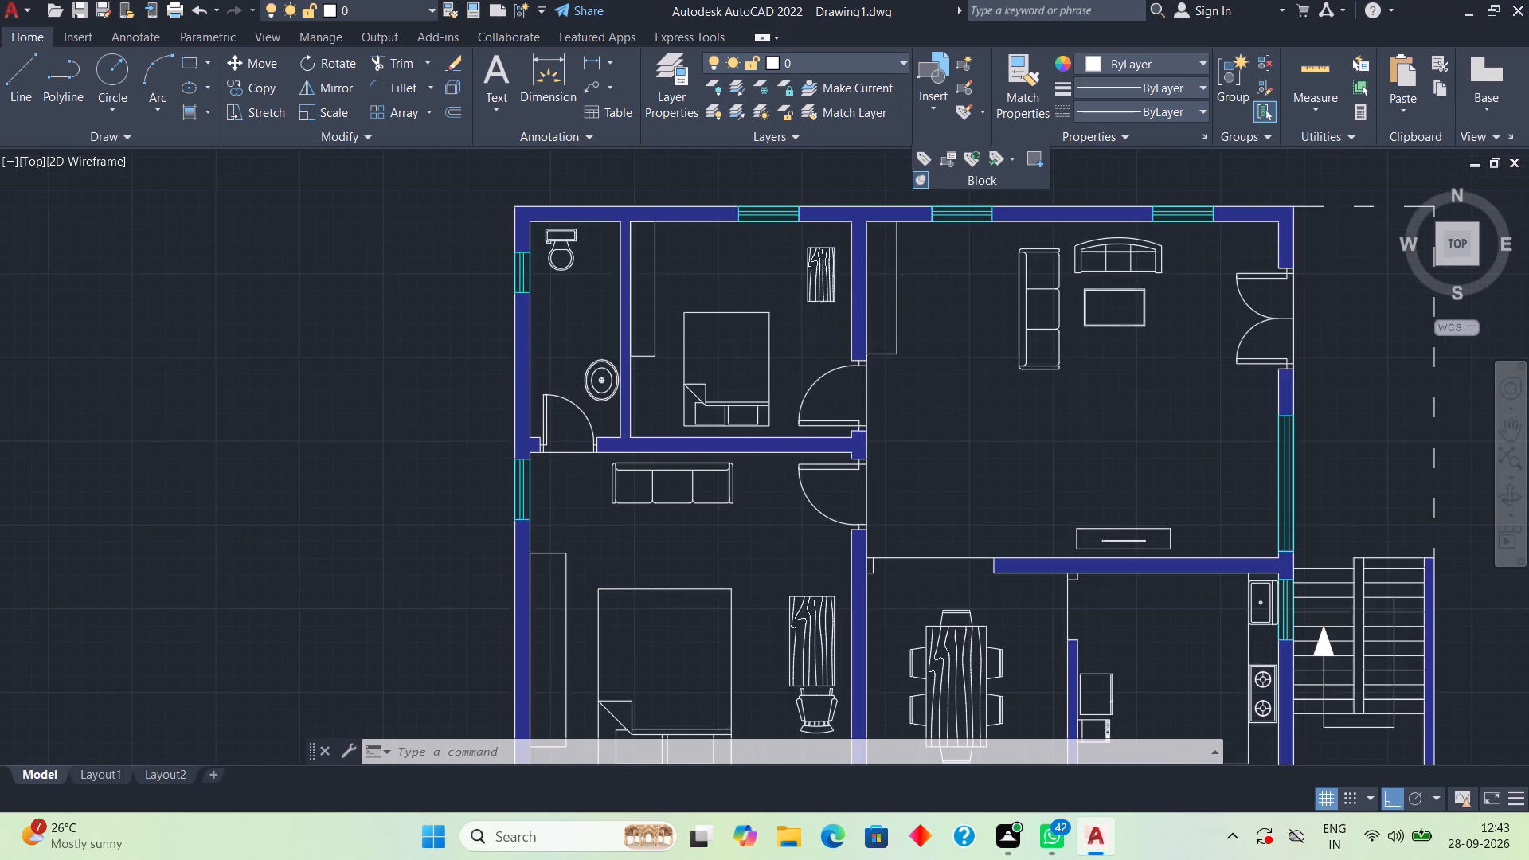
{"action": "middle_click_drag", "start_coordinate": [549, 379], "coordinate": [690, 324]}
{"action": "scroll", "coordinate": [690, 324], "scroll_direction": "down", "scroll_amount": 2}
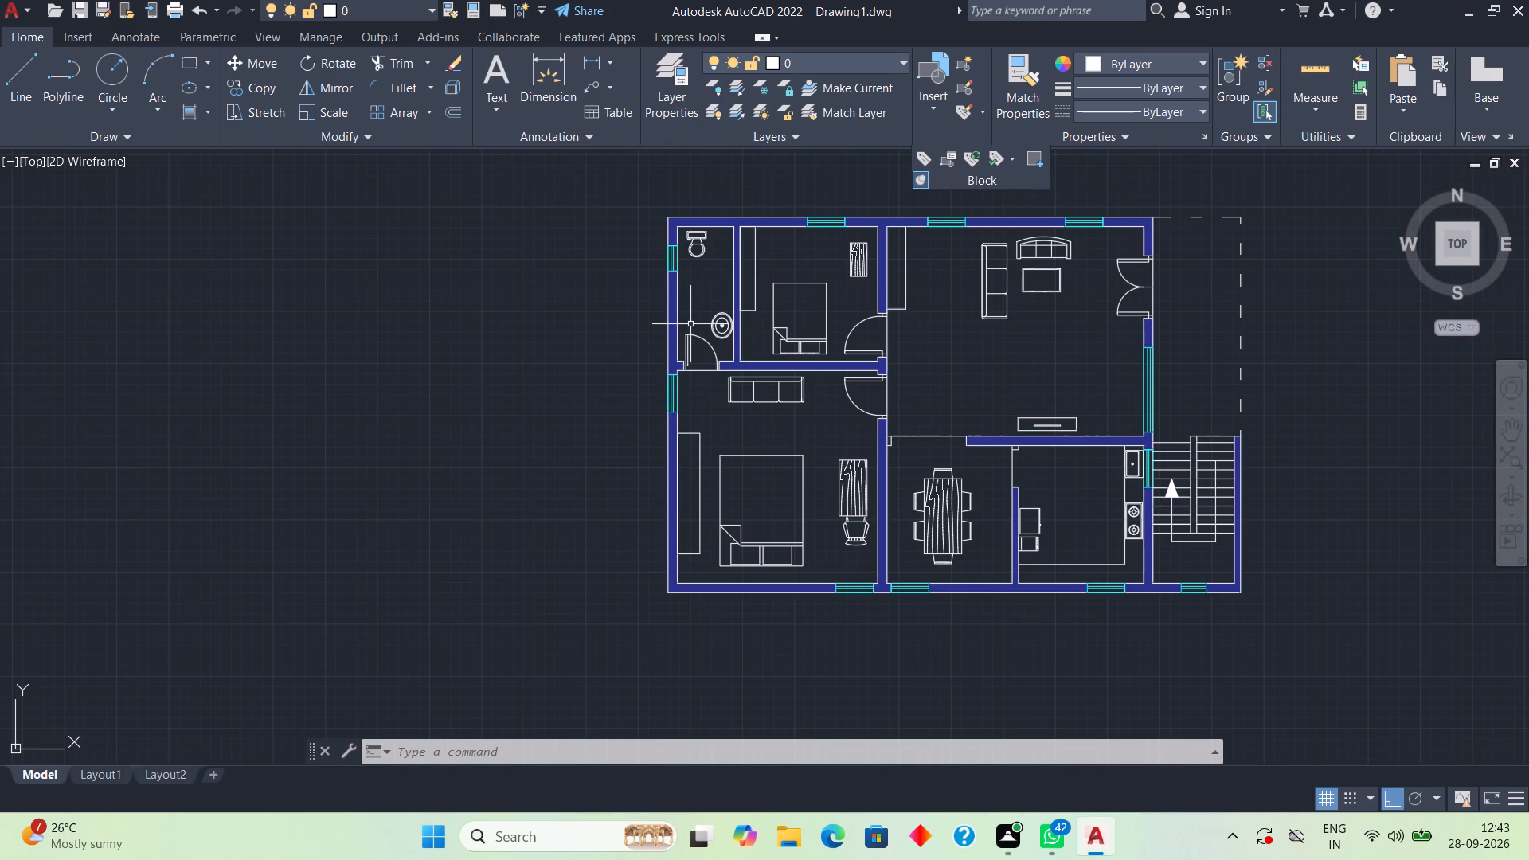
{"action": "middle_click_drag", "start_coordinate": [687, 323], "coordinate": [686, 403]}
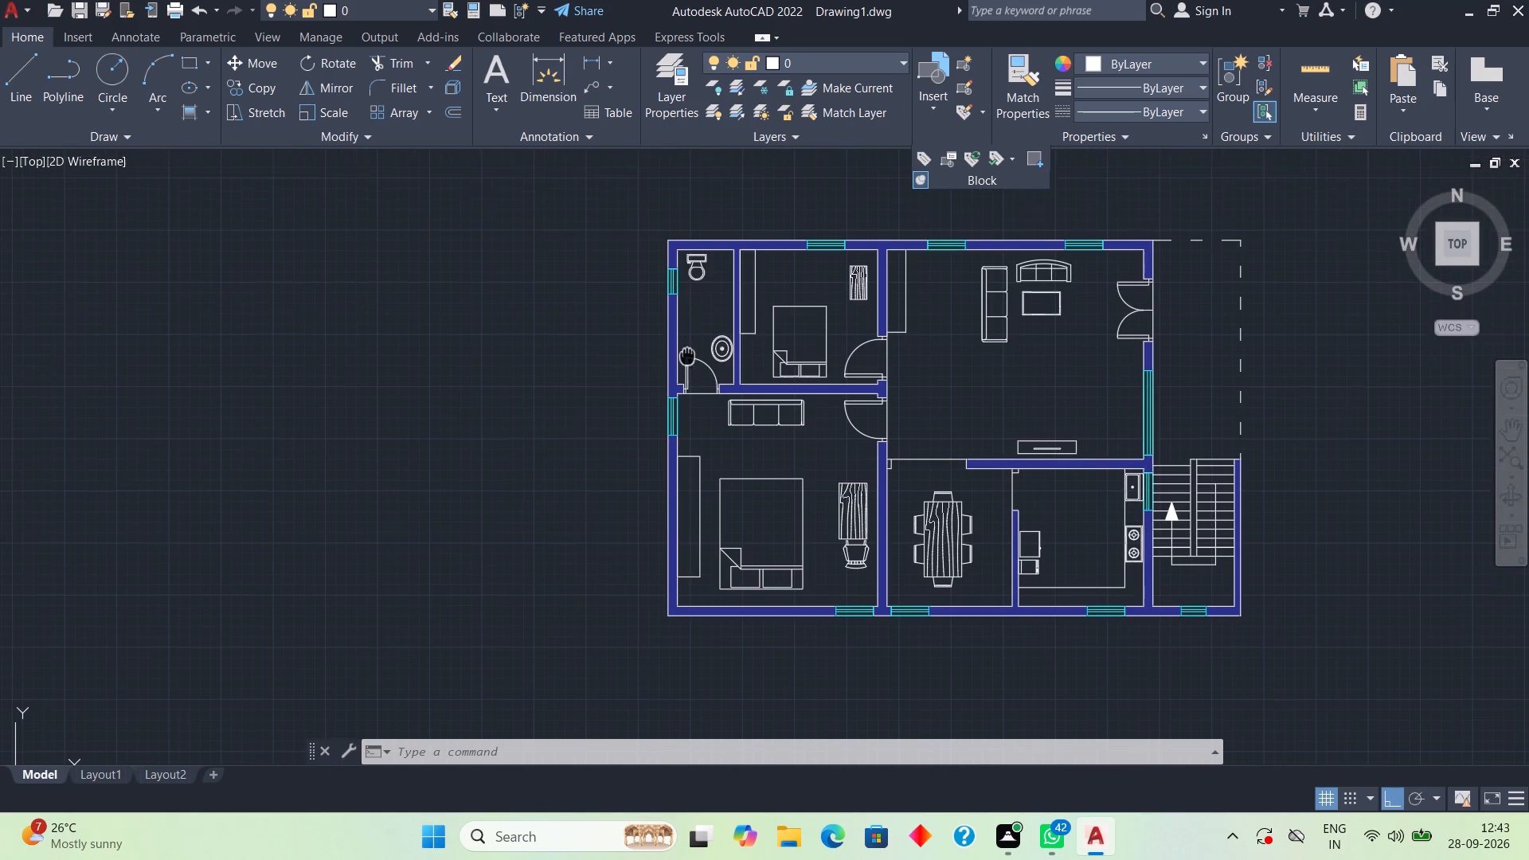
{"action": "middle_click_drag", "start_coordinate": [686, 403], "coordinate": [682, 436]}
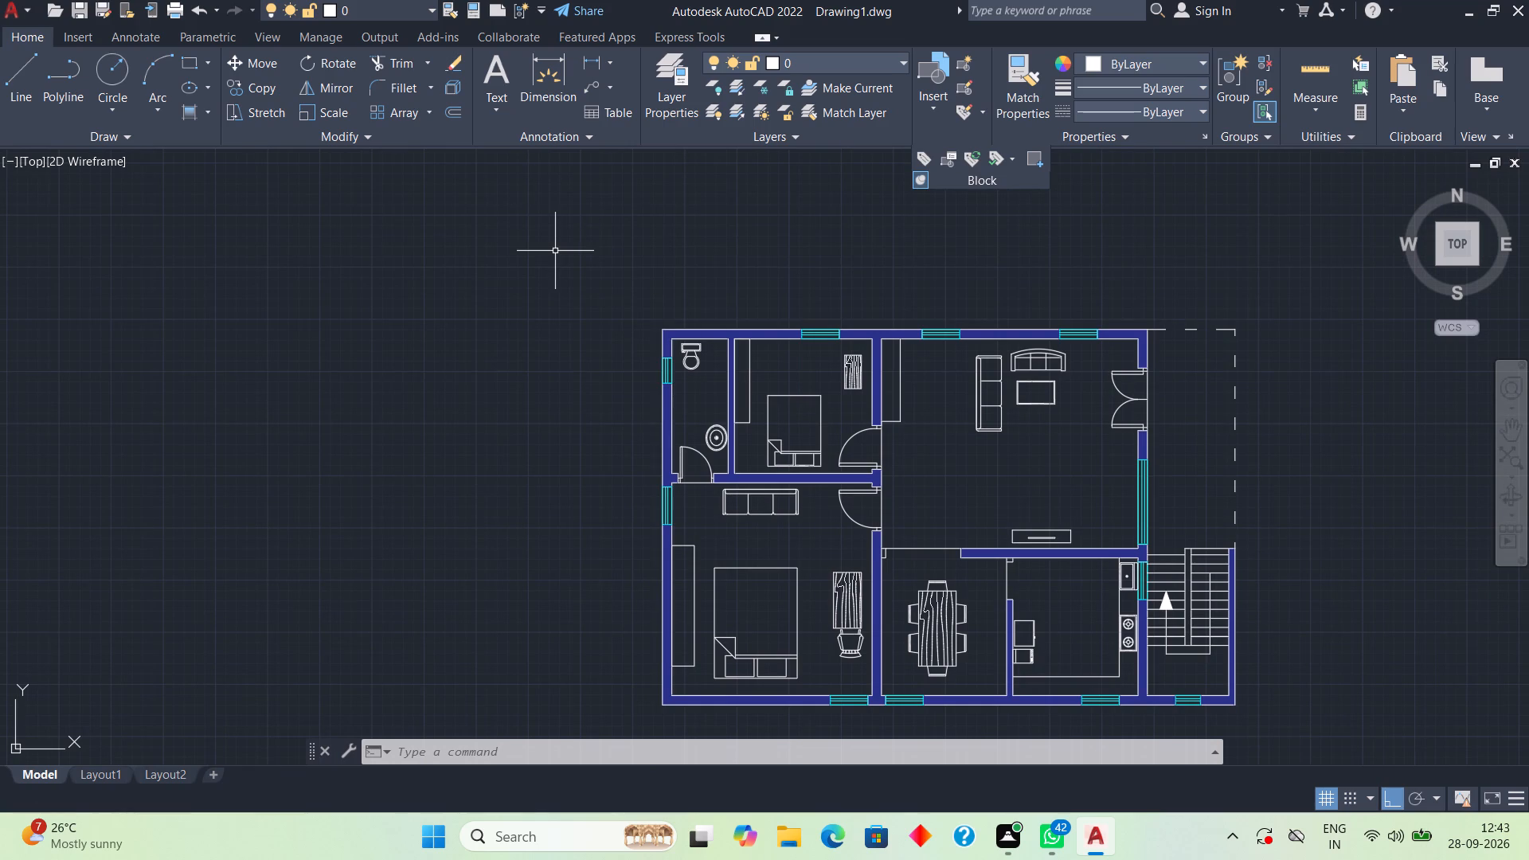
Modify the ISO-25 dimension style to a text height of 11" and set it as the current style.
{"action": "type", "text": "d"}
{"action": "key", "text": "space"}
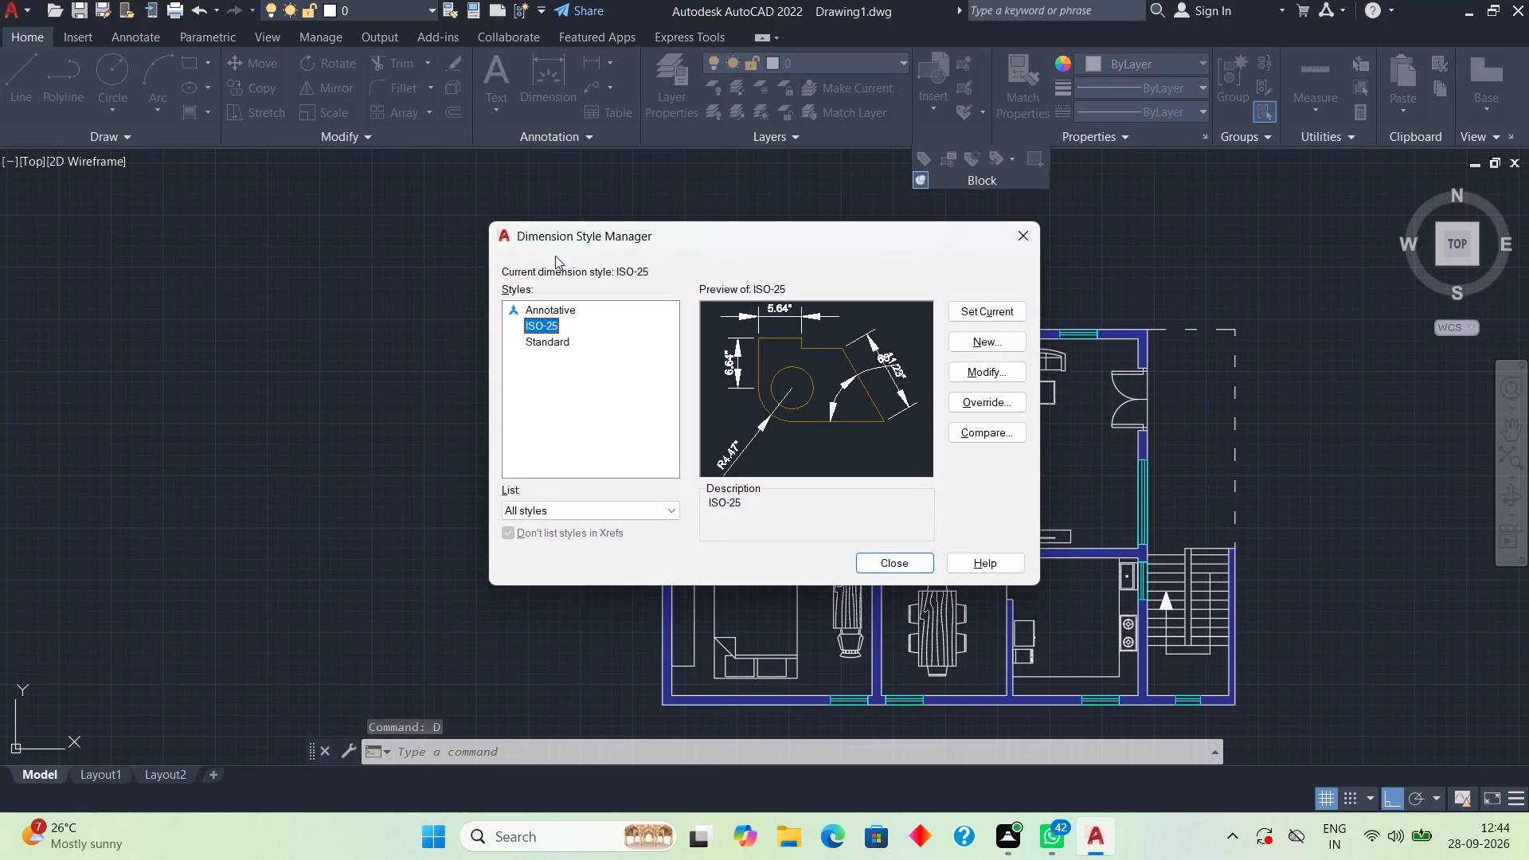
{"action": "left_click", "coordinate": [962, 343]}
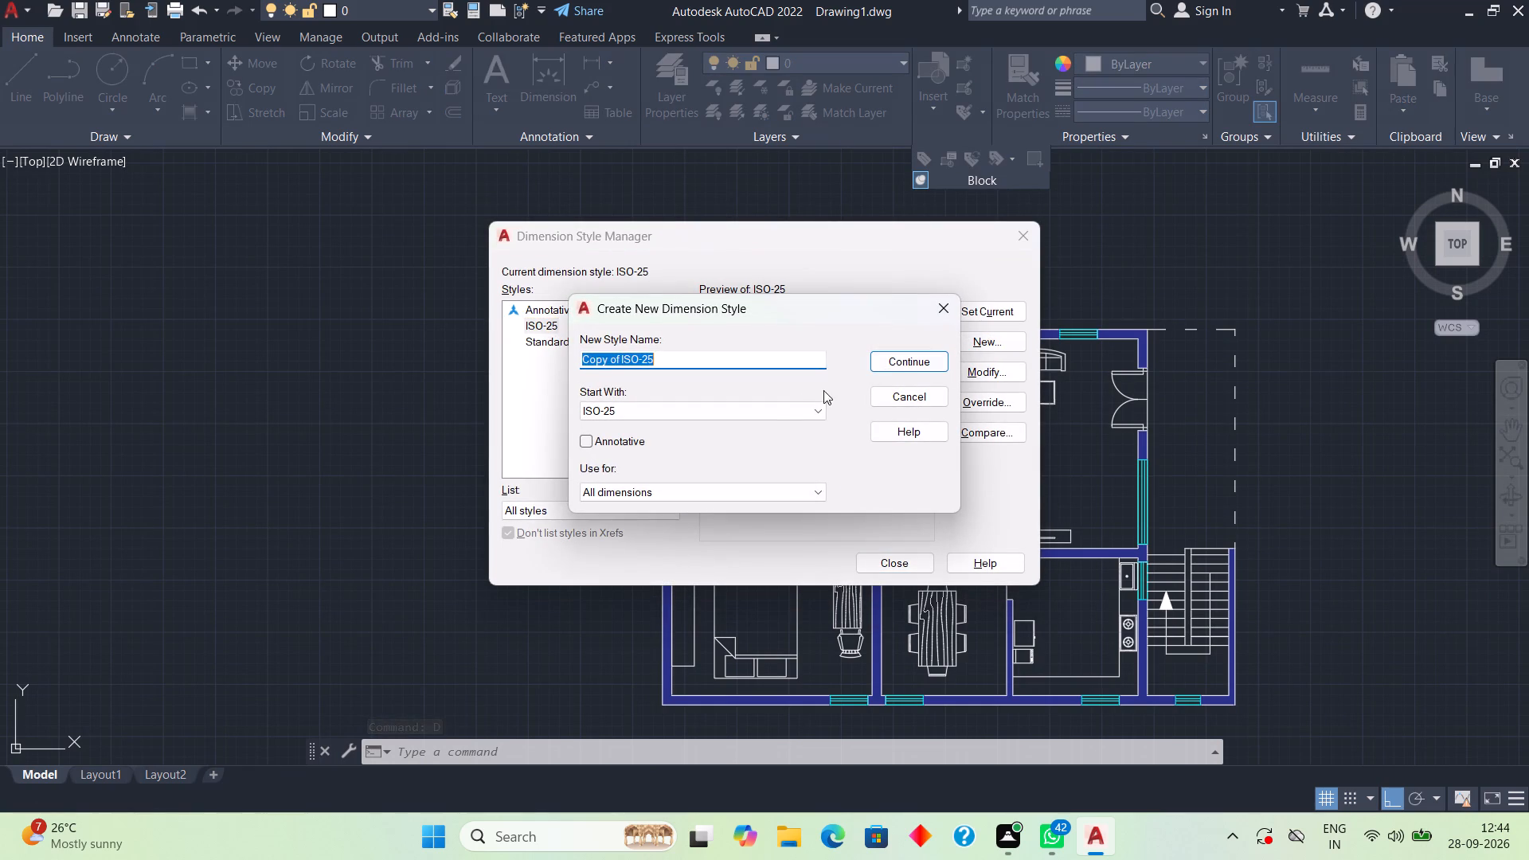
{"action": "left_click", "coordinate": [958, 308]}
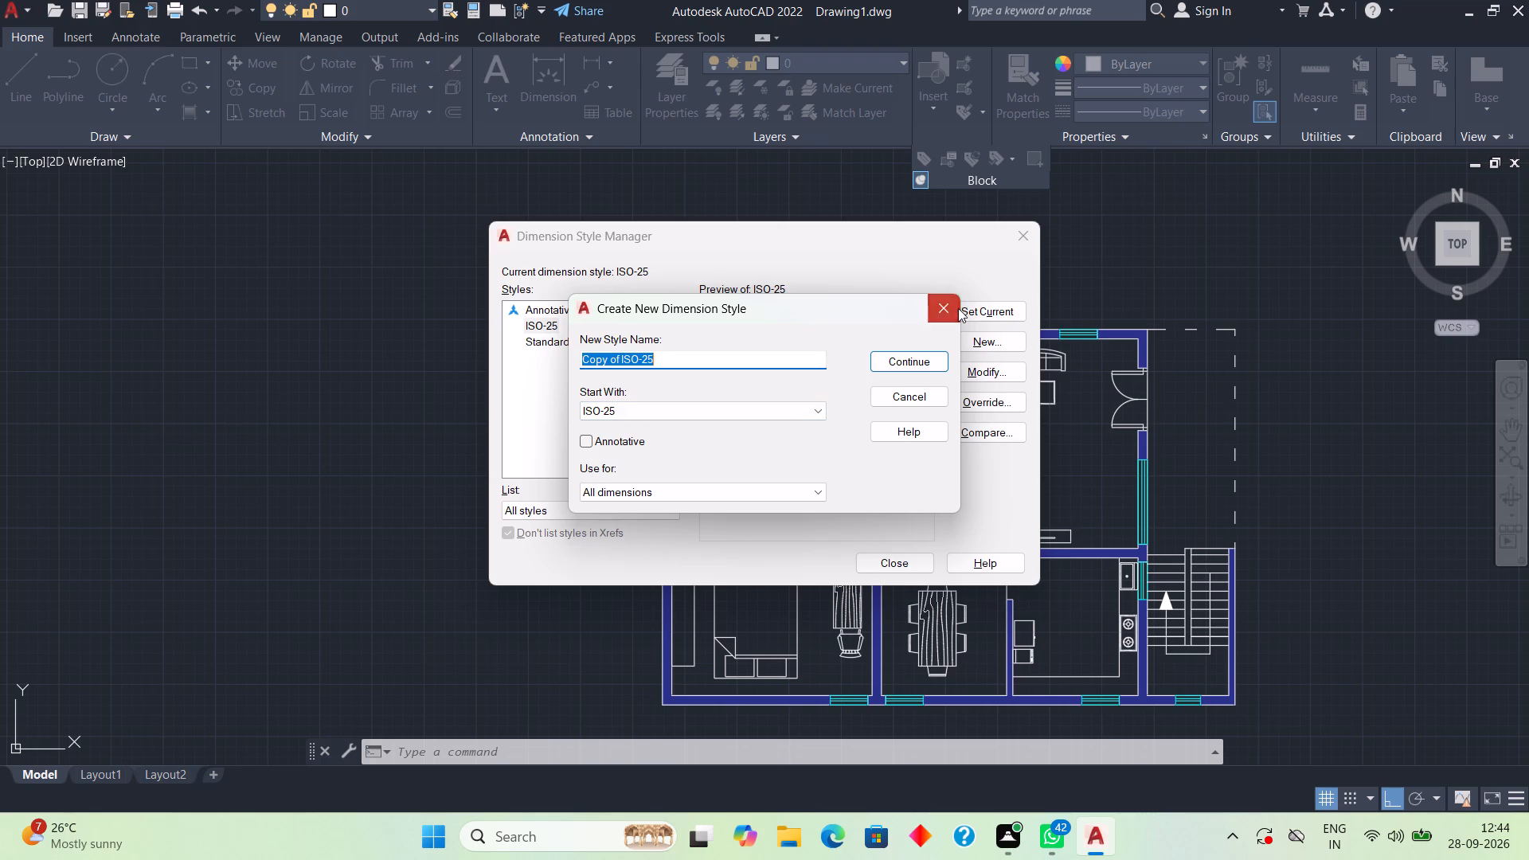
{"action": "left_click", "coordinate": [987, 372]}
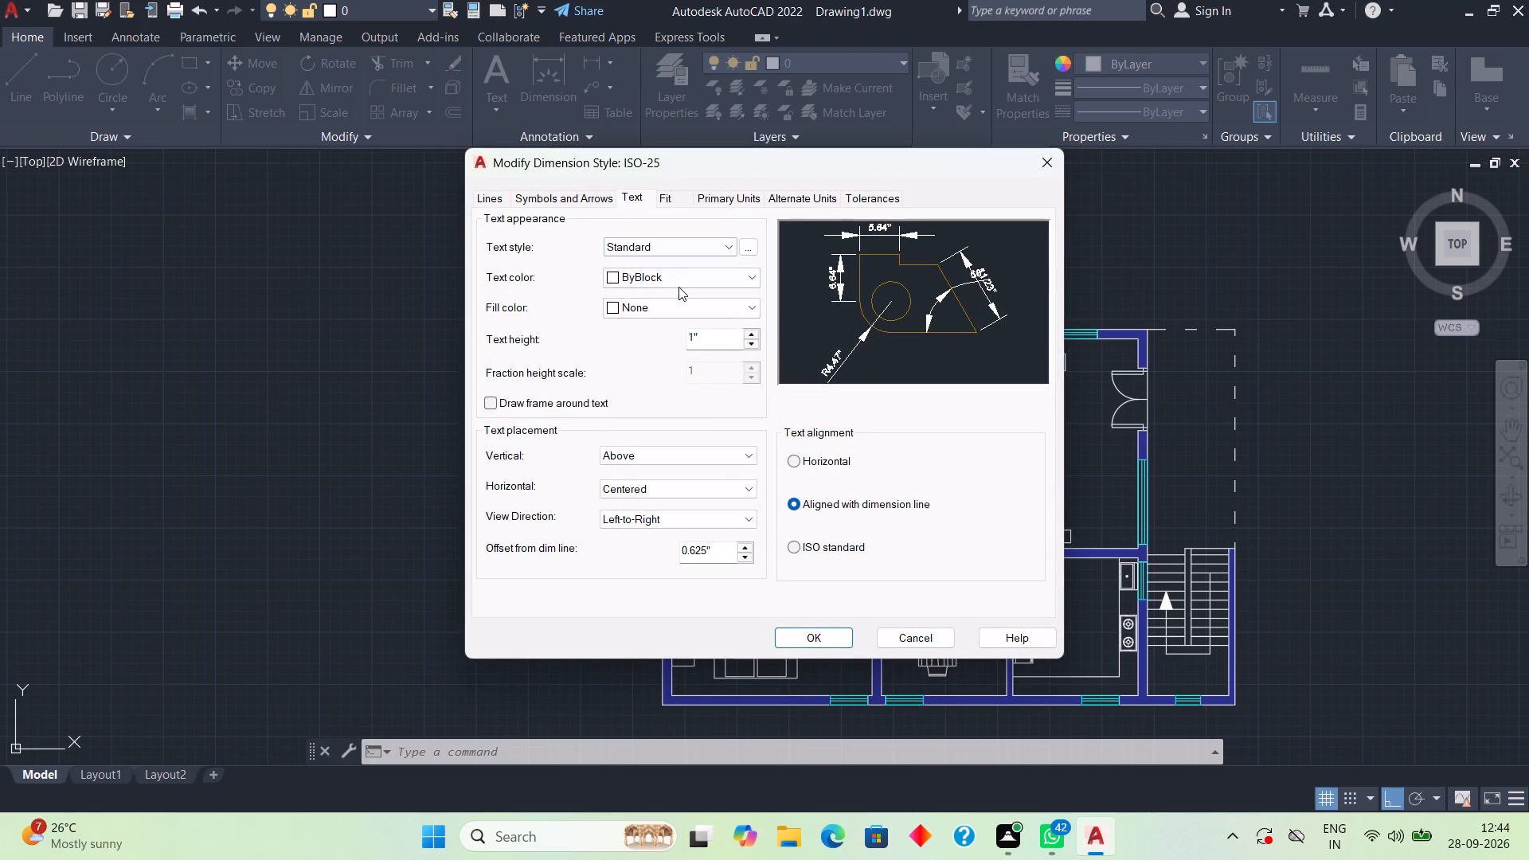
{"action": "left_click", "coordinate": [705, 334]}
{"action": "key", "text": "BackSpace"}
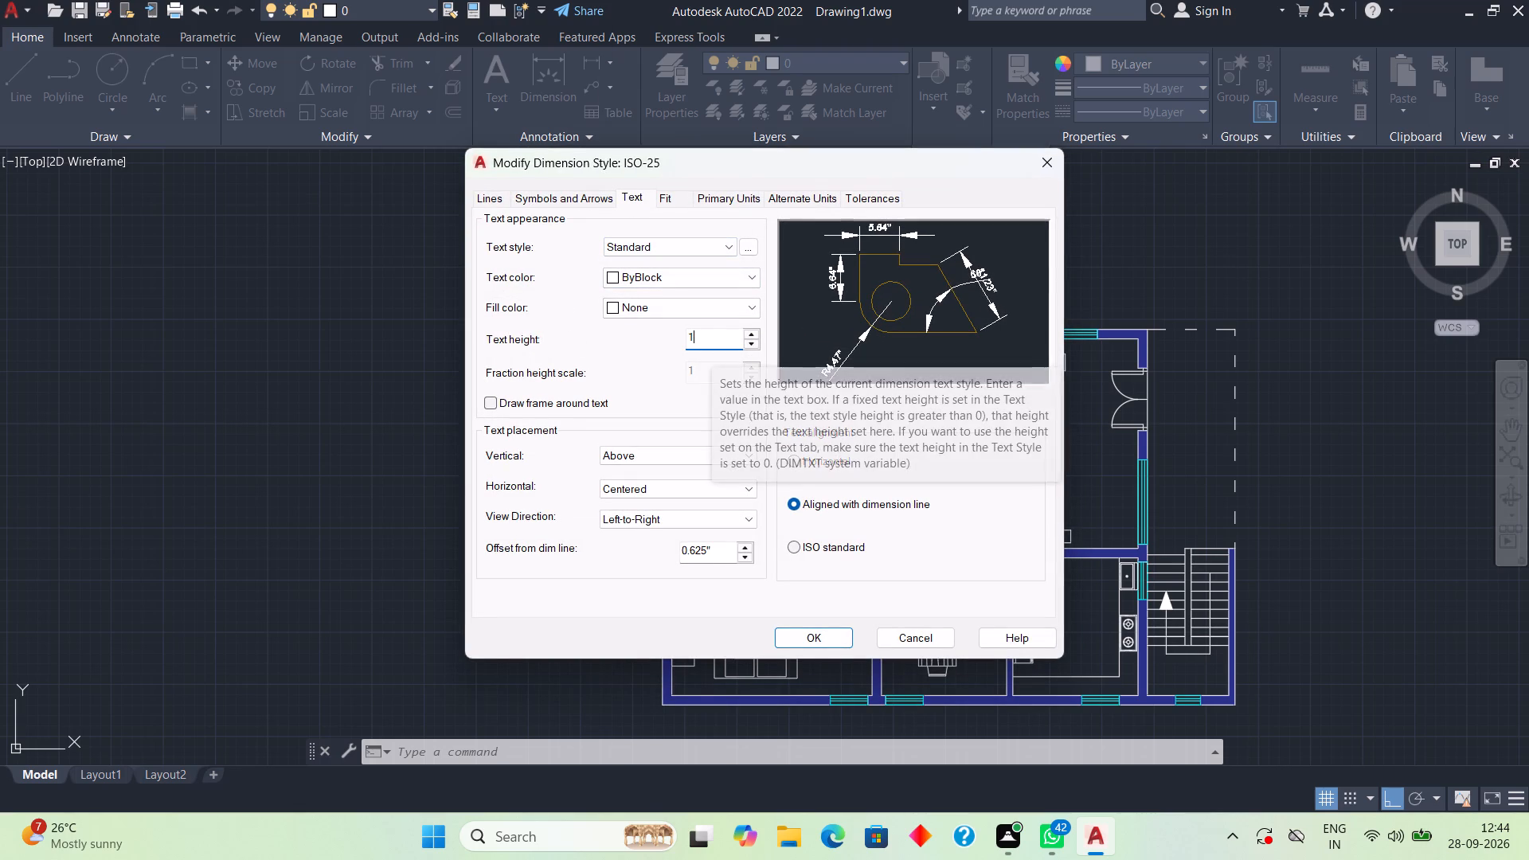
{"action": "key", "text": "BackSpace"}
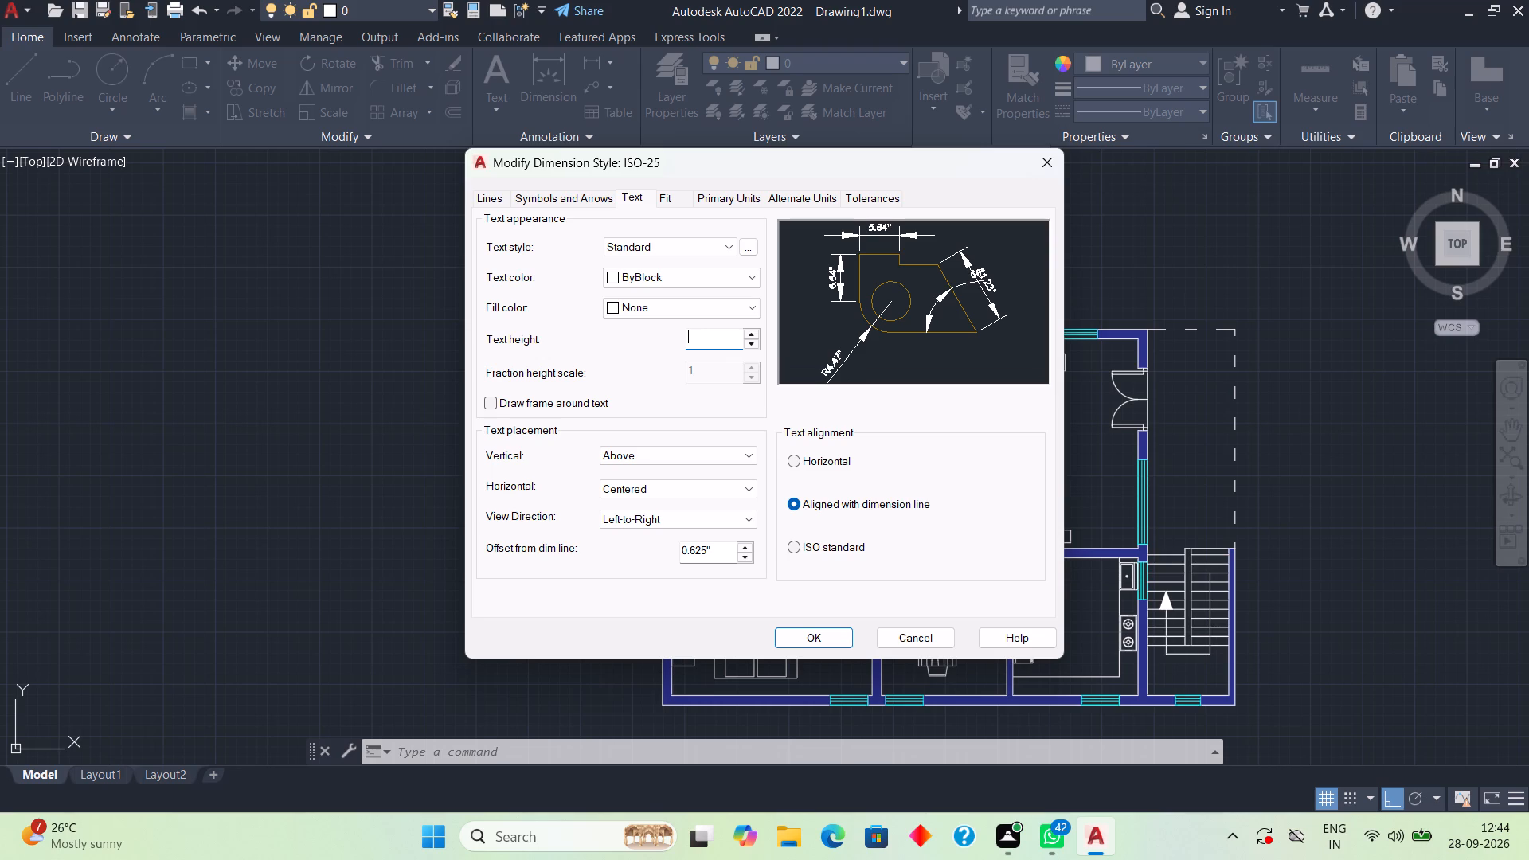
{"action": "type", "text": "11"}
{"action": "key", "text": "shift+quotedbl"}
{"action": "key", "text": "Return"}
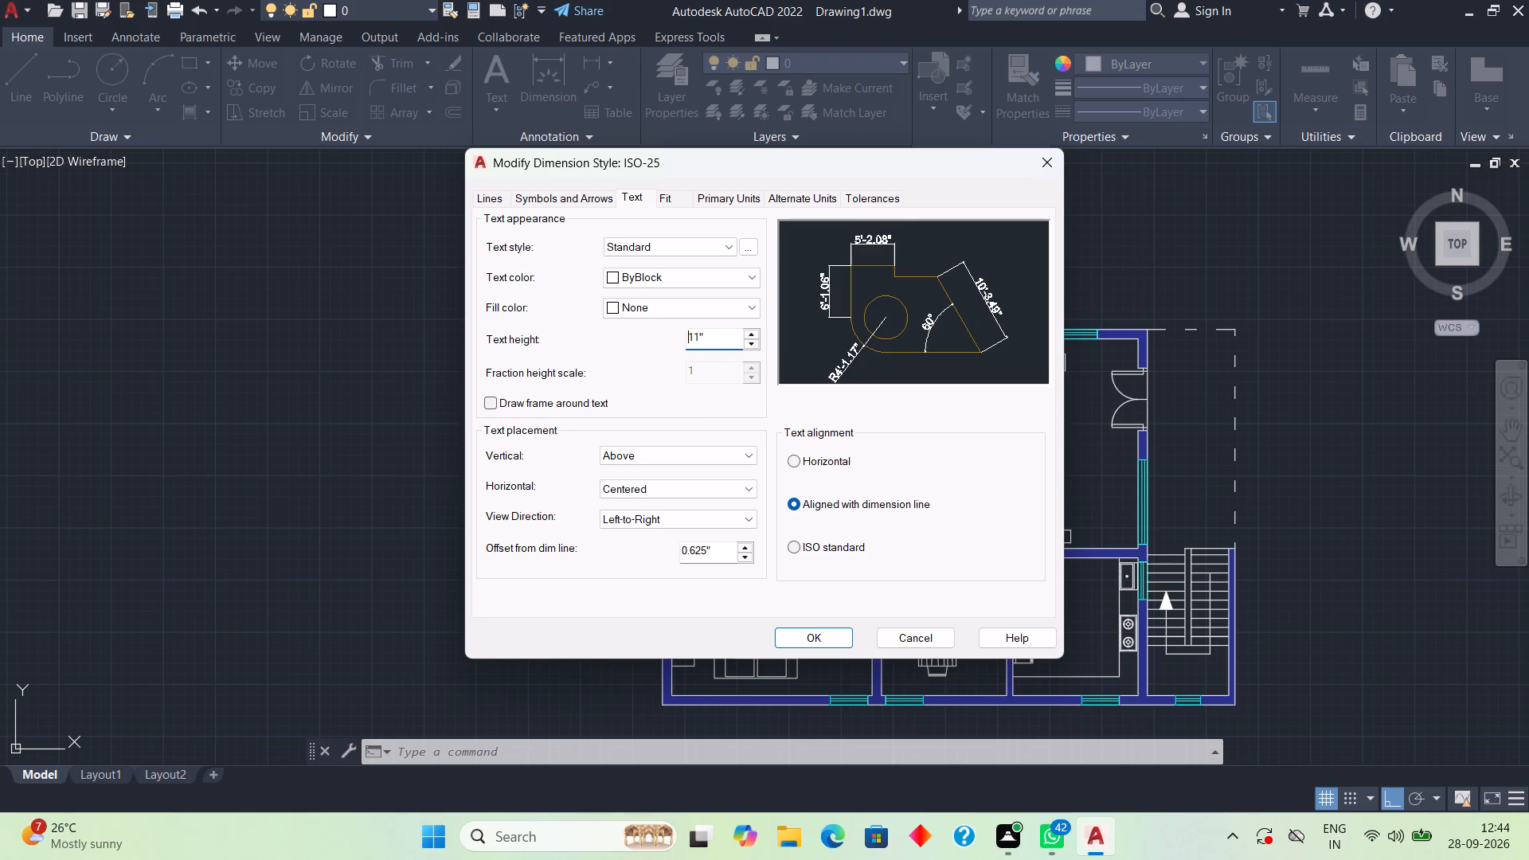
{"action": "left_click", "coordinate": [819, 643]}
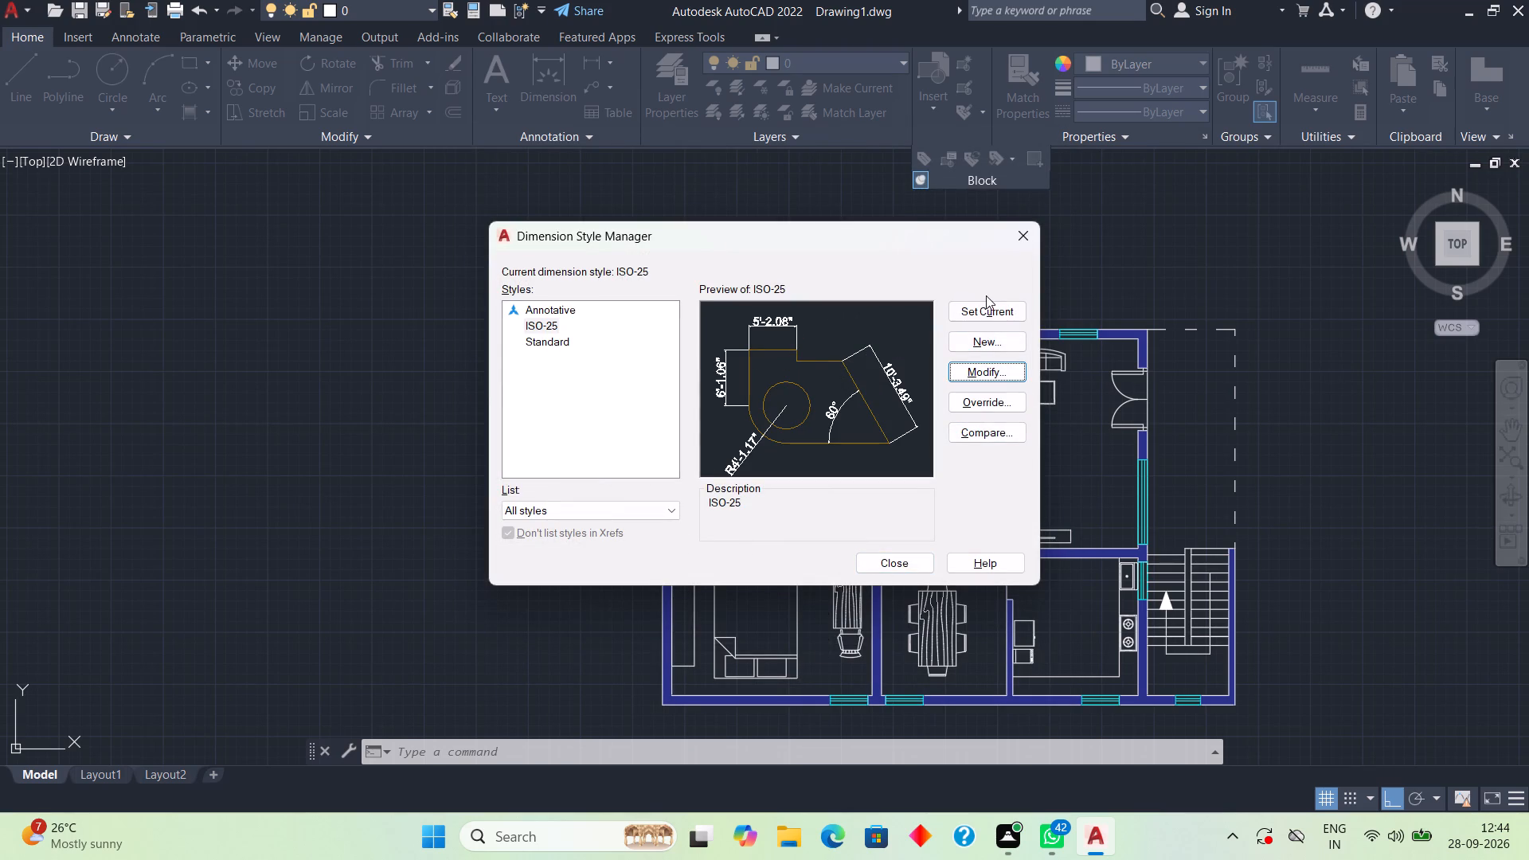
{"action": "left_click", "coordinate": [986, 307]}
{"action": "left_click", "coordinate": [903, 565]}
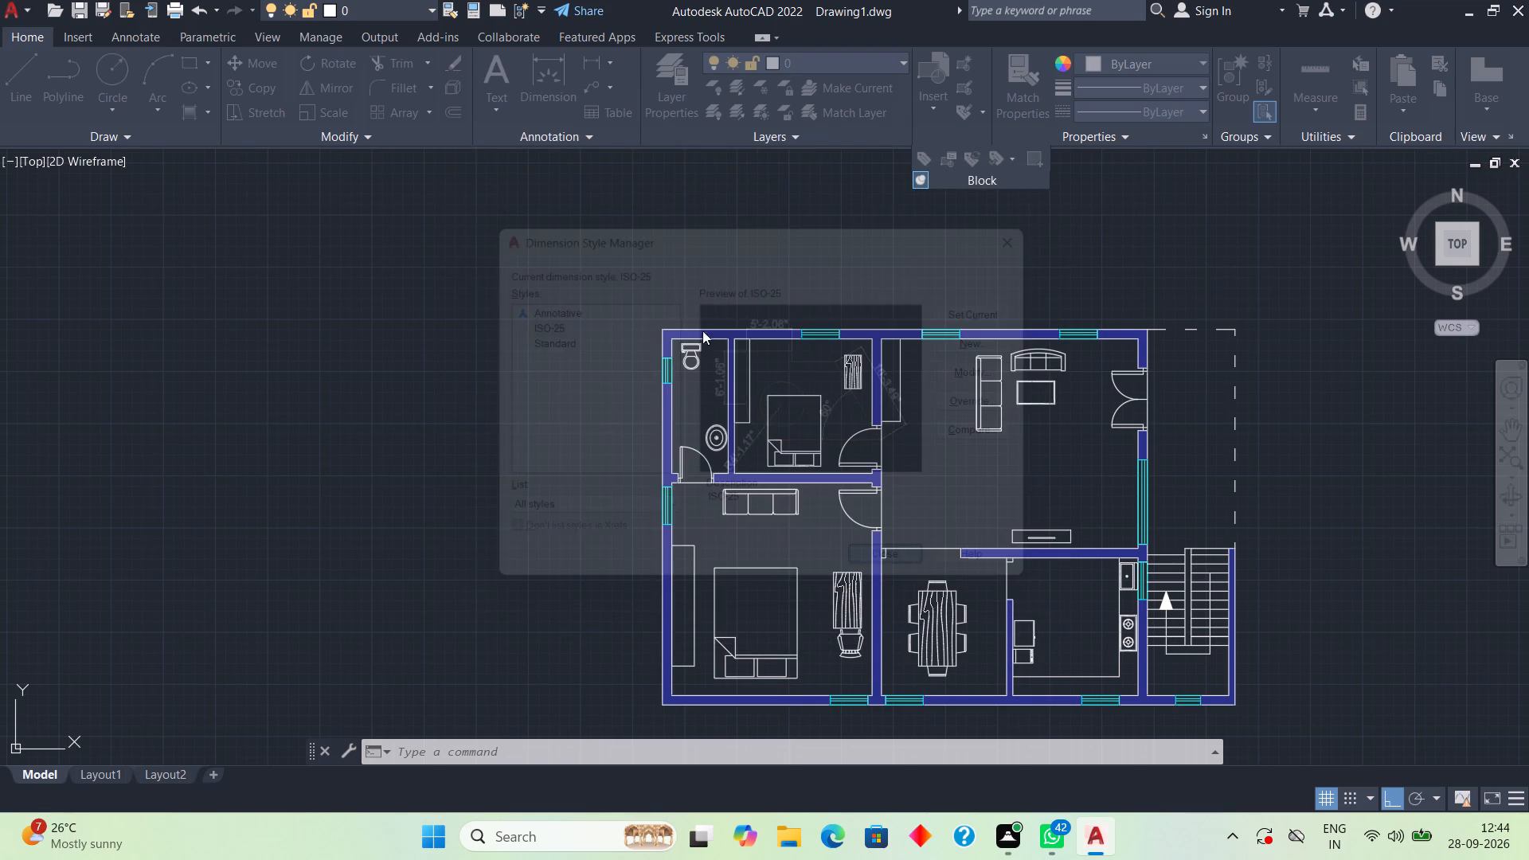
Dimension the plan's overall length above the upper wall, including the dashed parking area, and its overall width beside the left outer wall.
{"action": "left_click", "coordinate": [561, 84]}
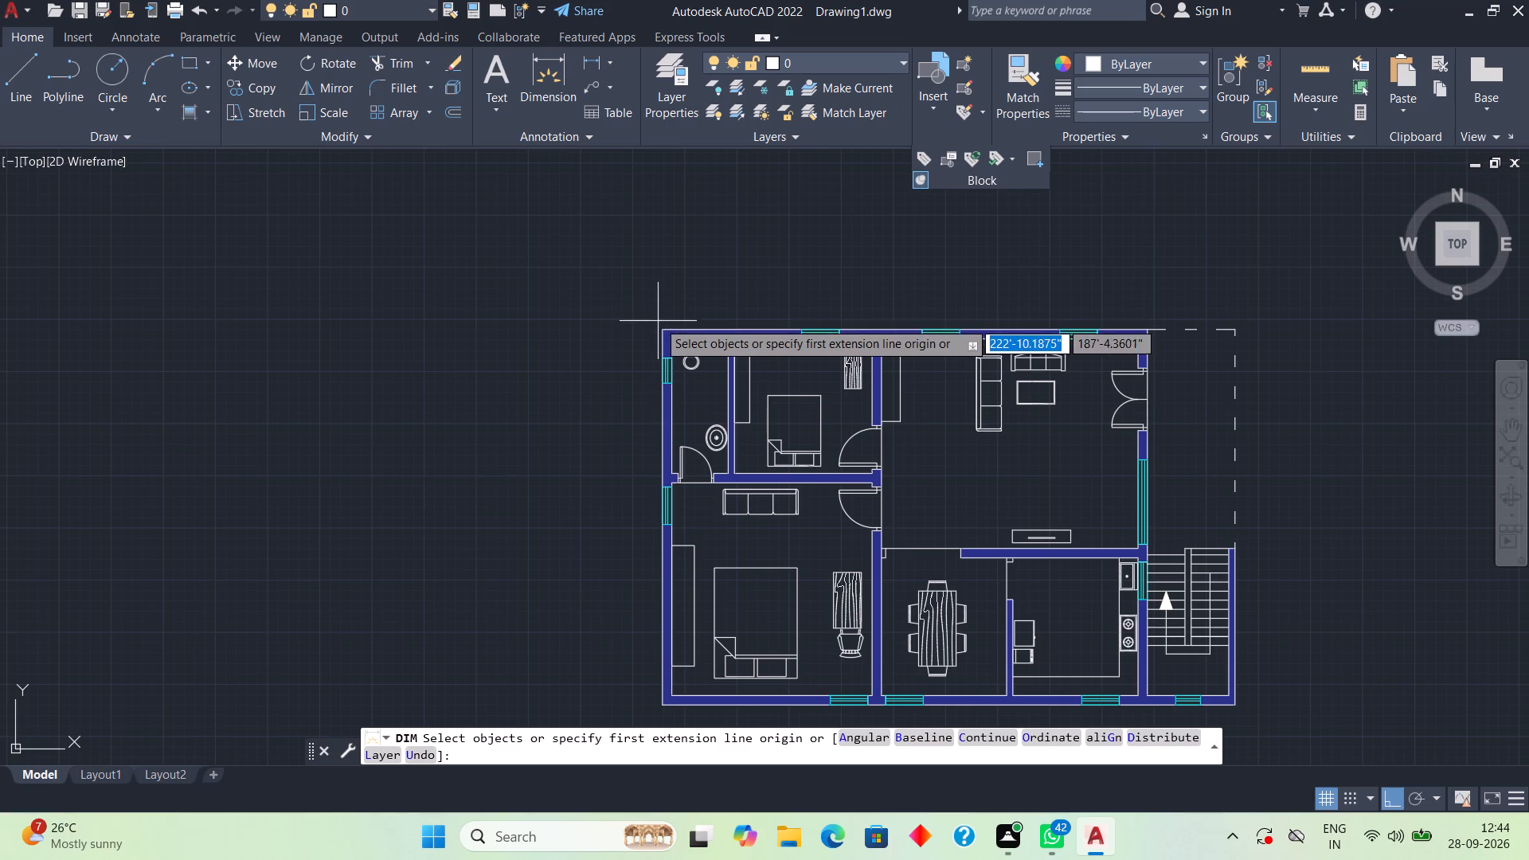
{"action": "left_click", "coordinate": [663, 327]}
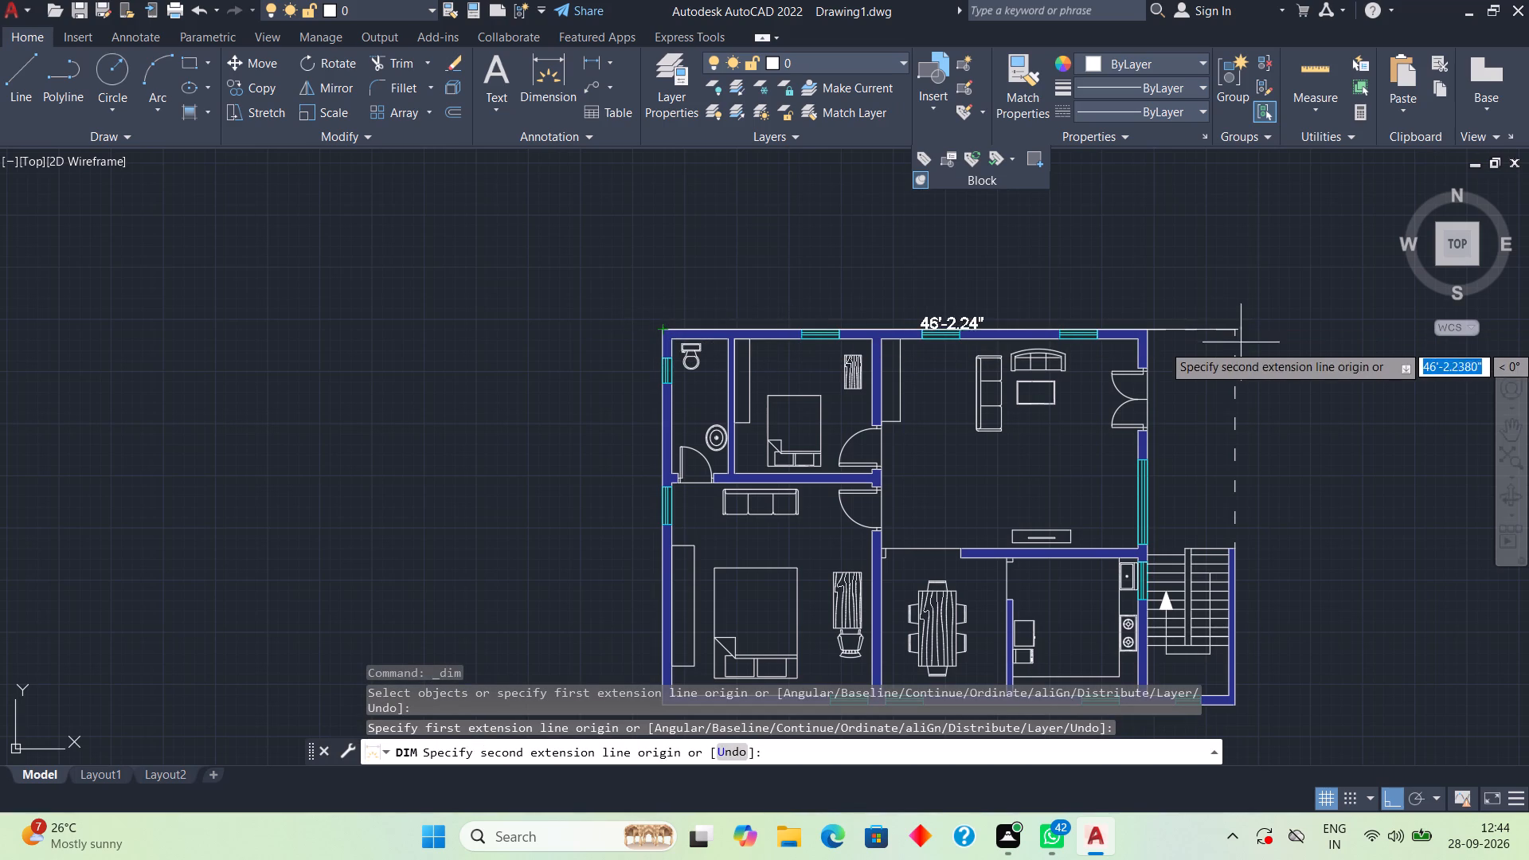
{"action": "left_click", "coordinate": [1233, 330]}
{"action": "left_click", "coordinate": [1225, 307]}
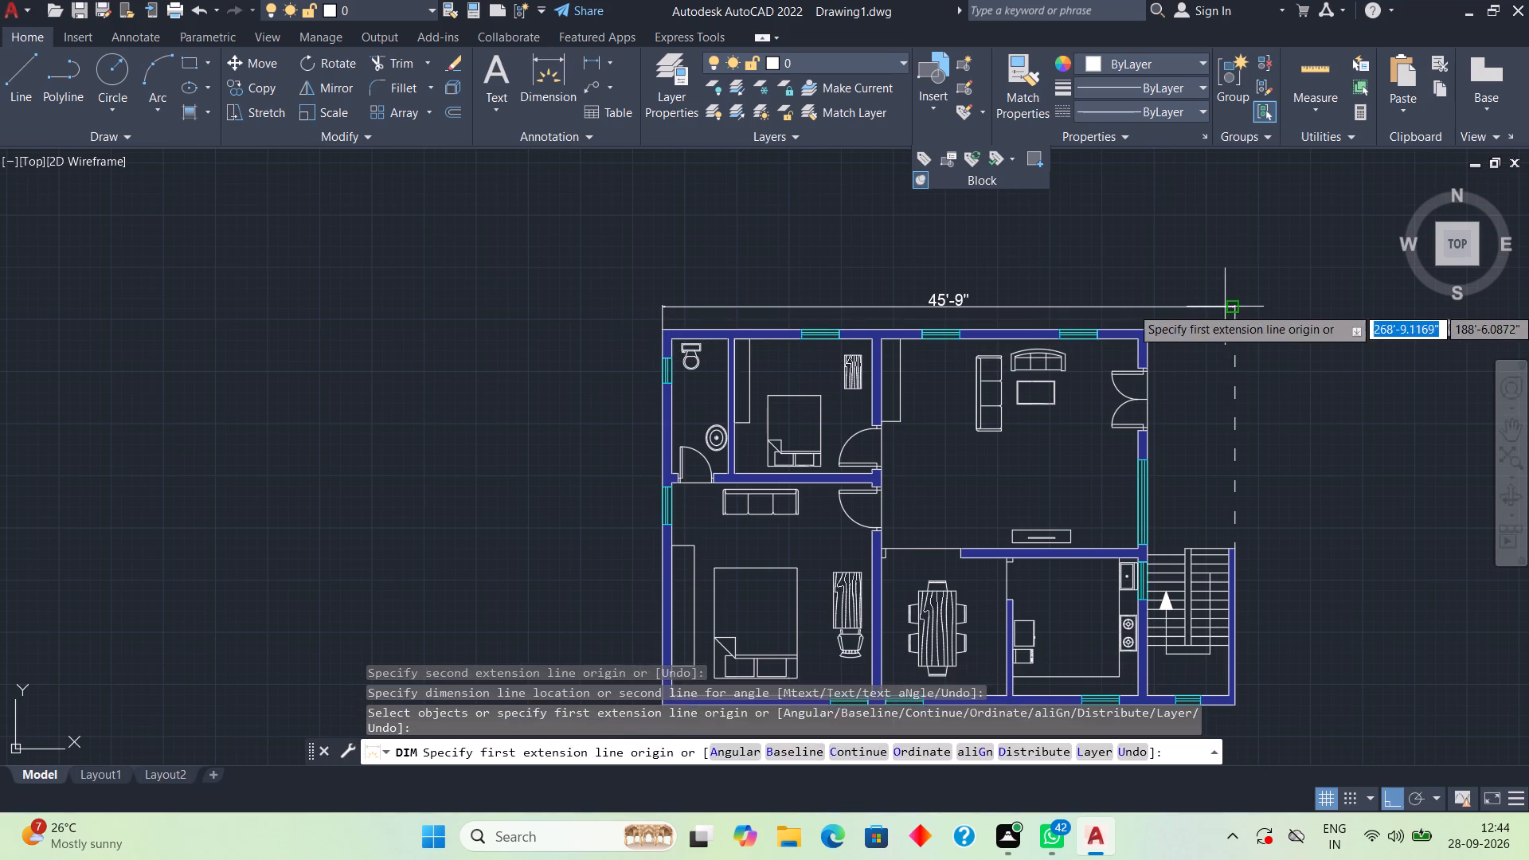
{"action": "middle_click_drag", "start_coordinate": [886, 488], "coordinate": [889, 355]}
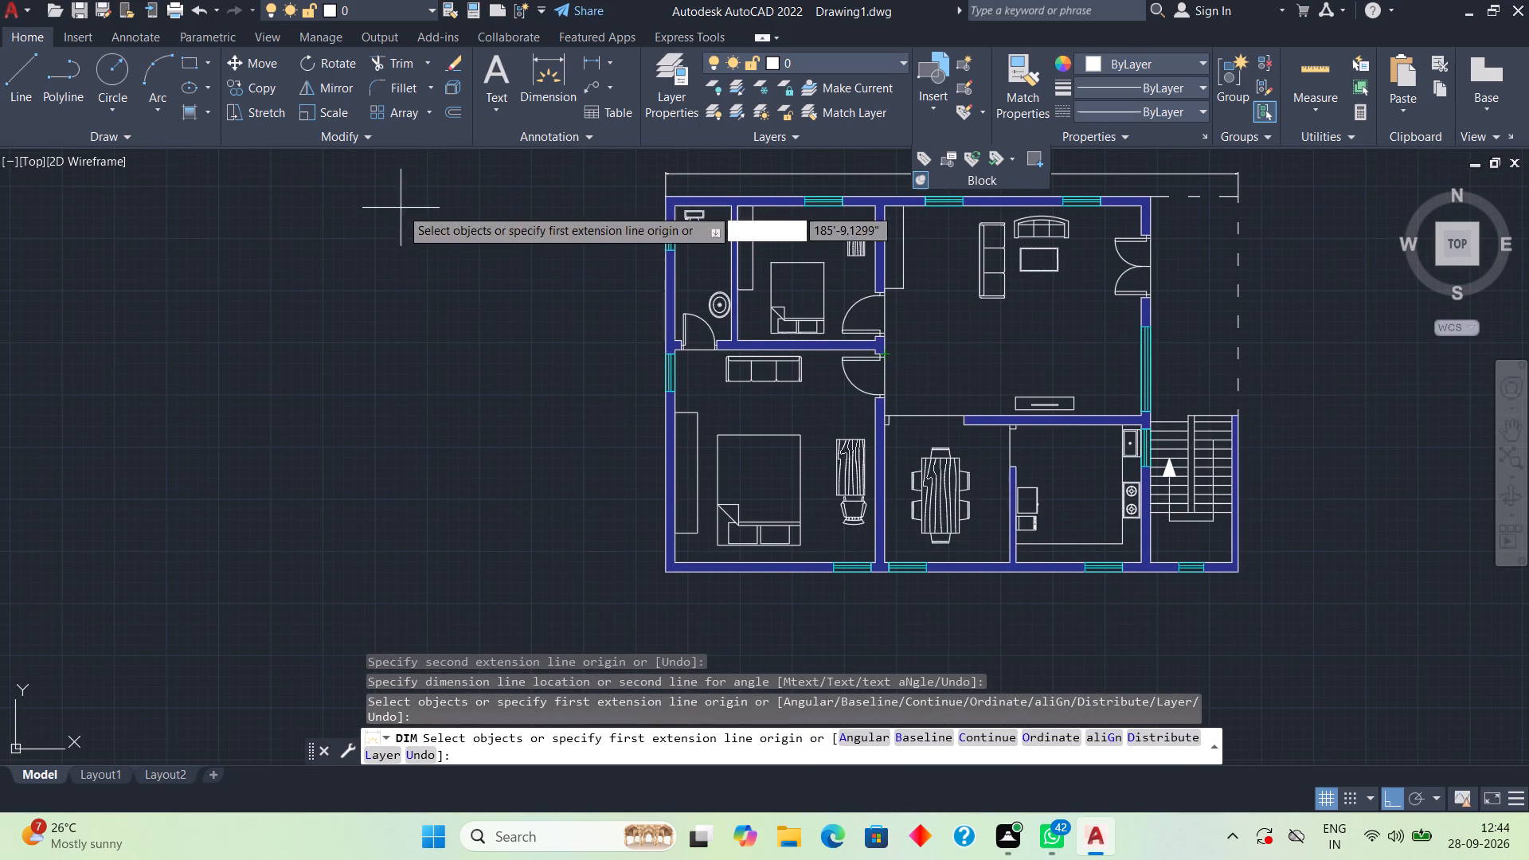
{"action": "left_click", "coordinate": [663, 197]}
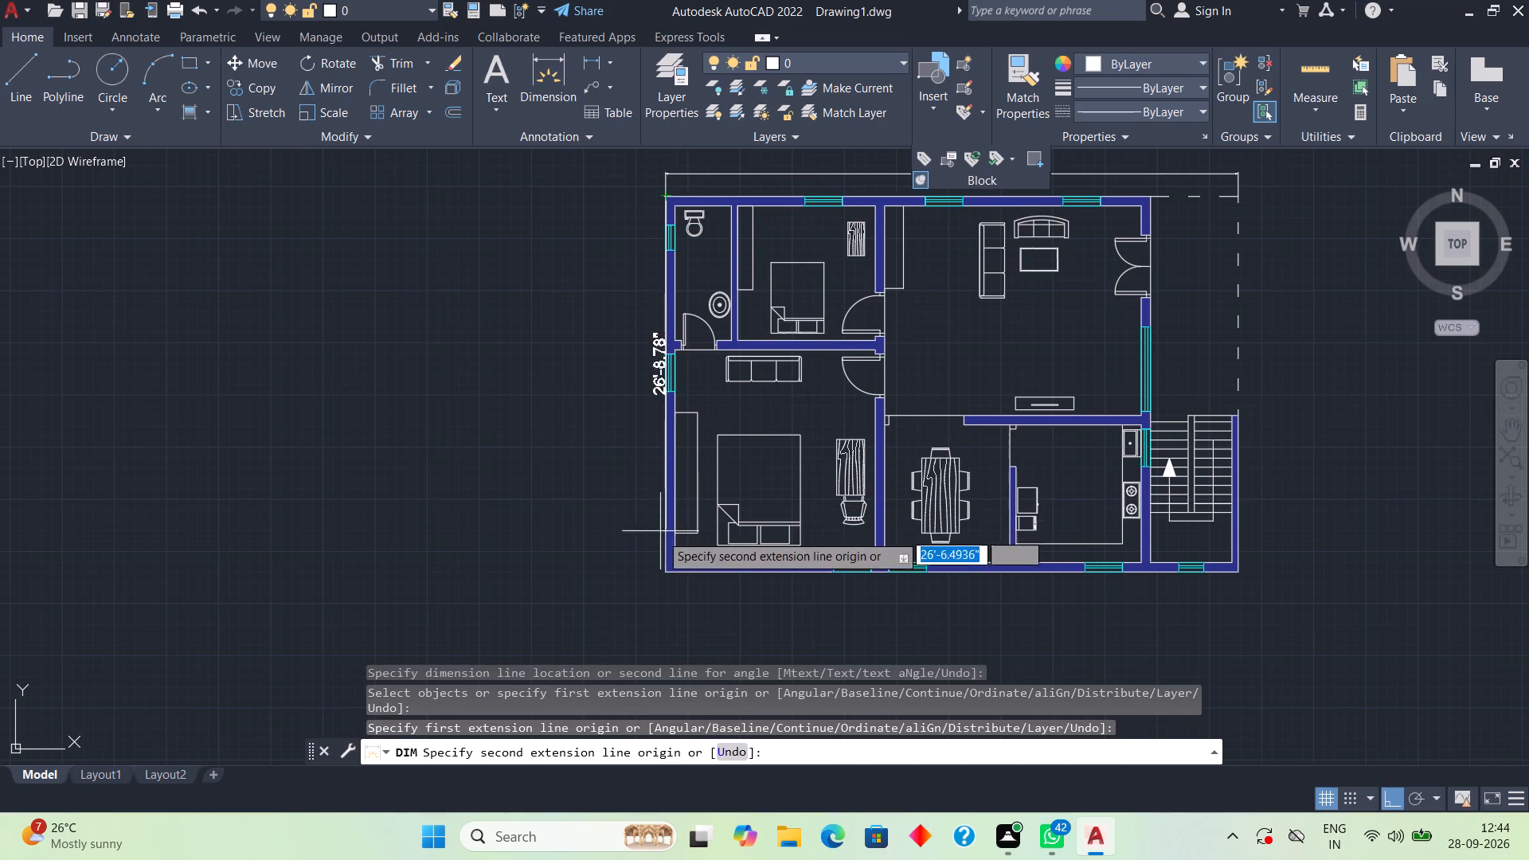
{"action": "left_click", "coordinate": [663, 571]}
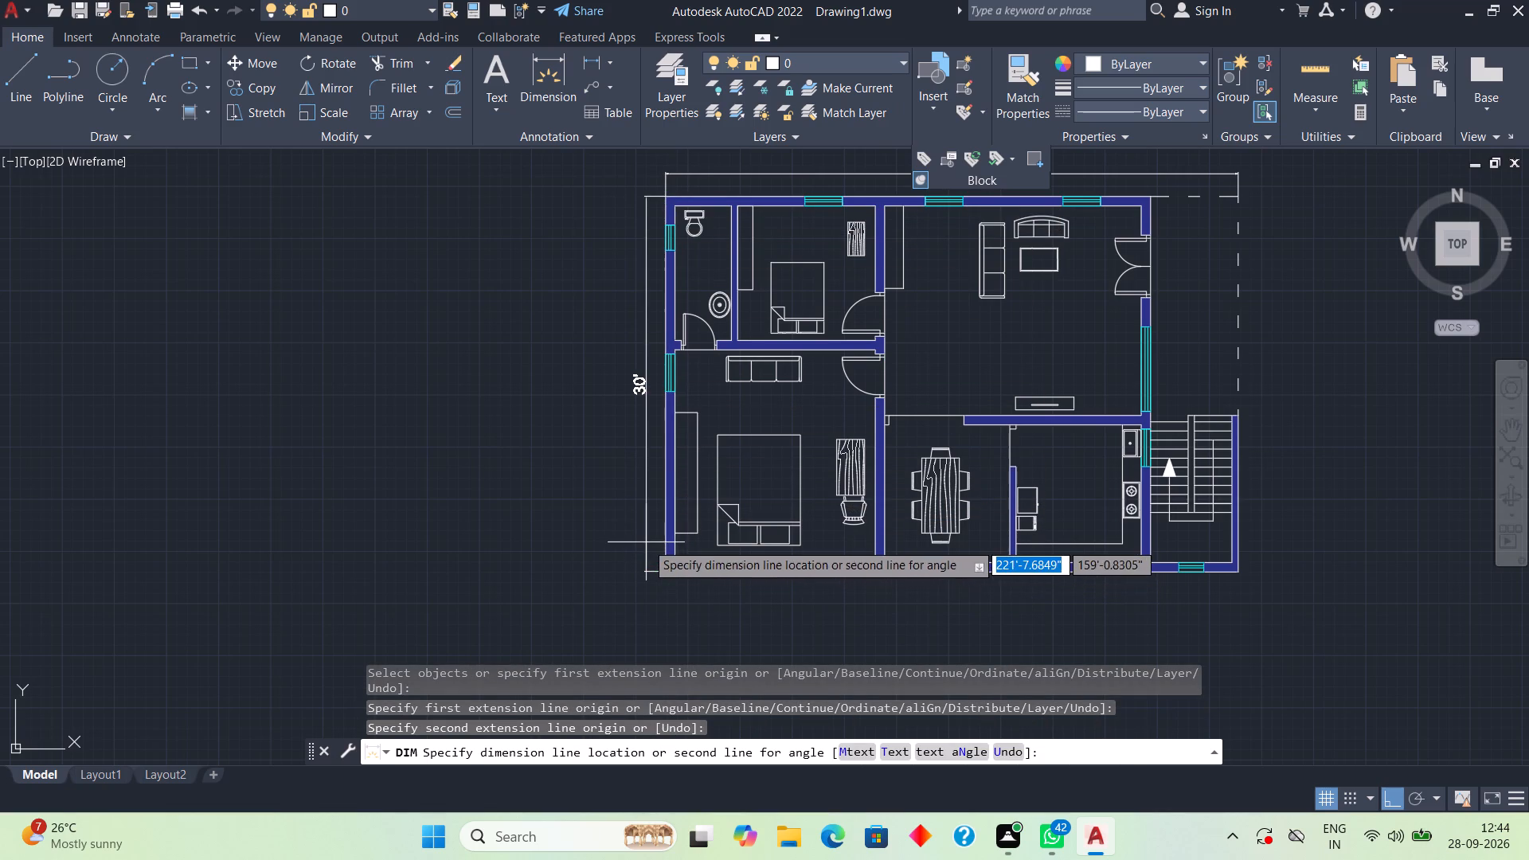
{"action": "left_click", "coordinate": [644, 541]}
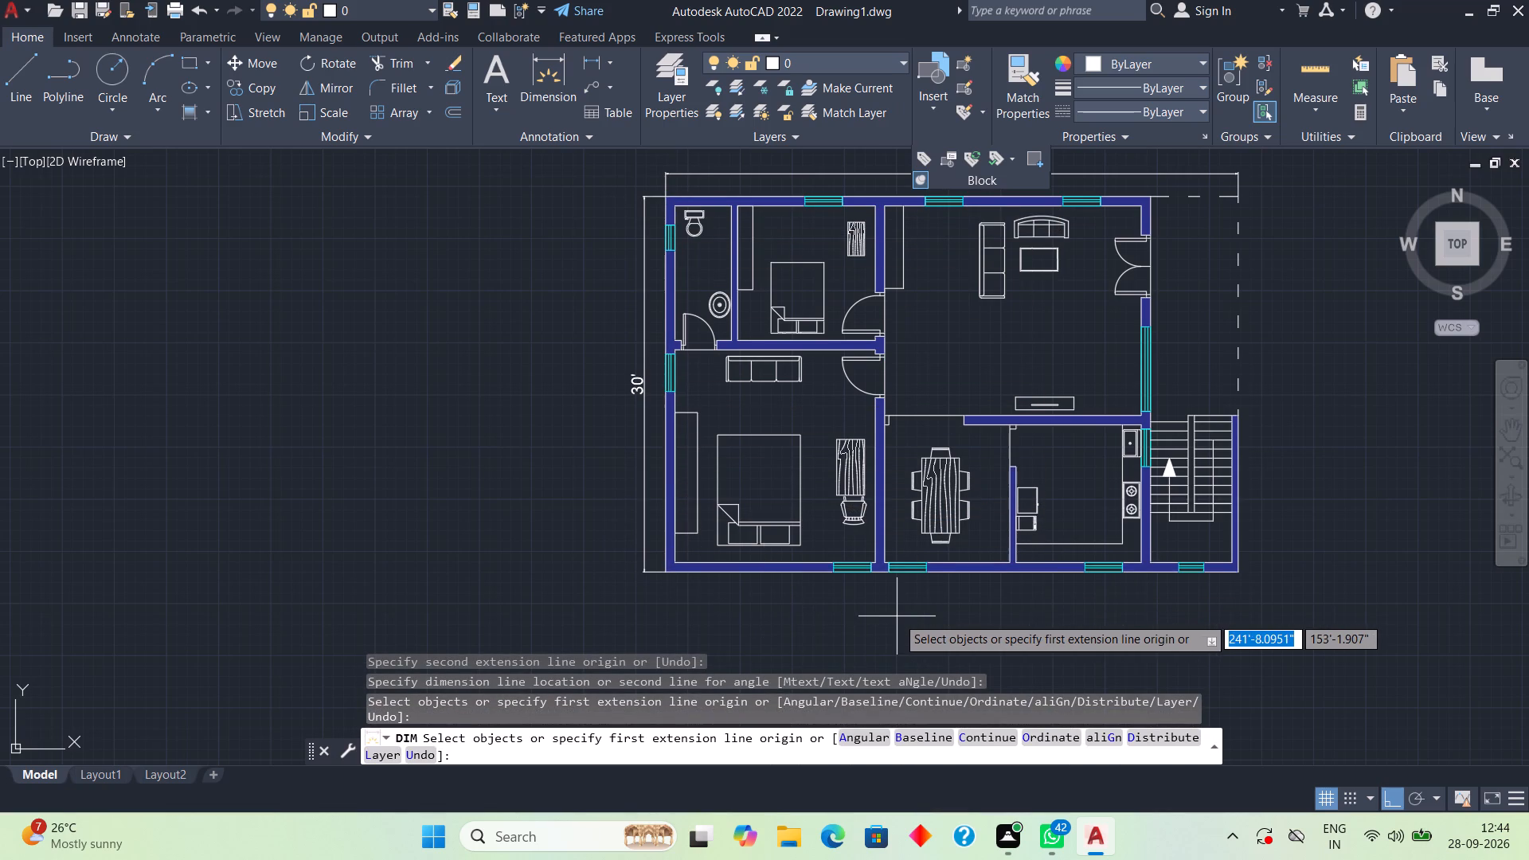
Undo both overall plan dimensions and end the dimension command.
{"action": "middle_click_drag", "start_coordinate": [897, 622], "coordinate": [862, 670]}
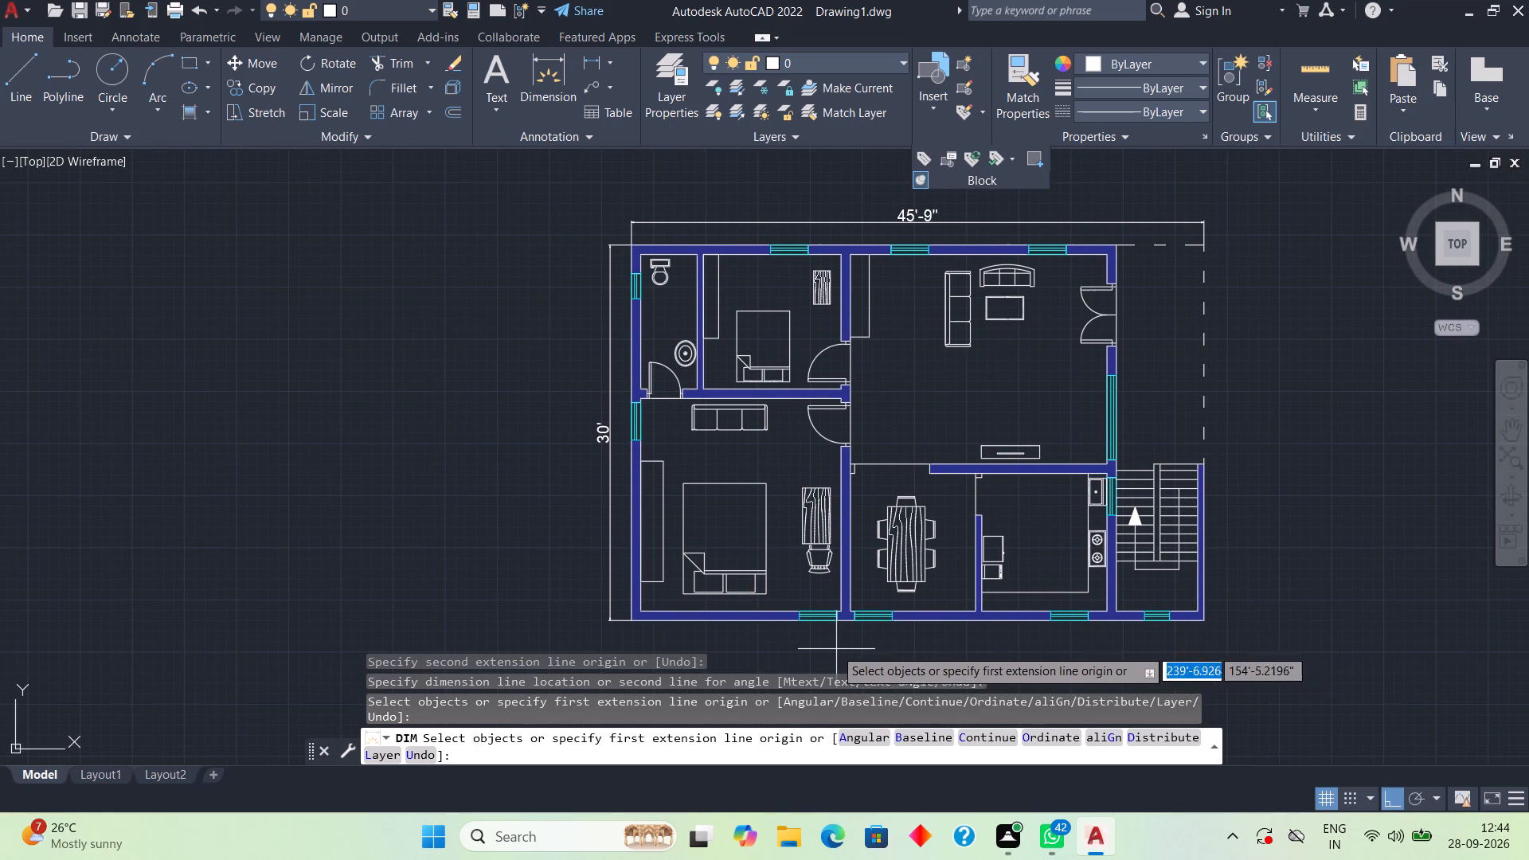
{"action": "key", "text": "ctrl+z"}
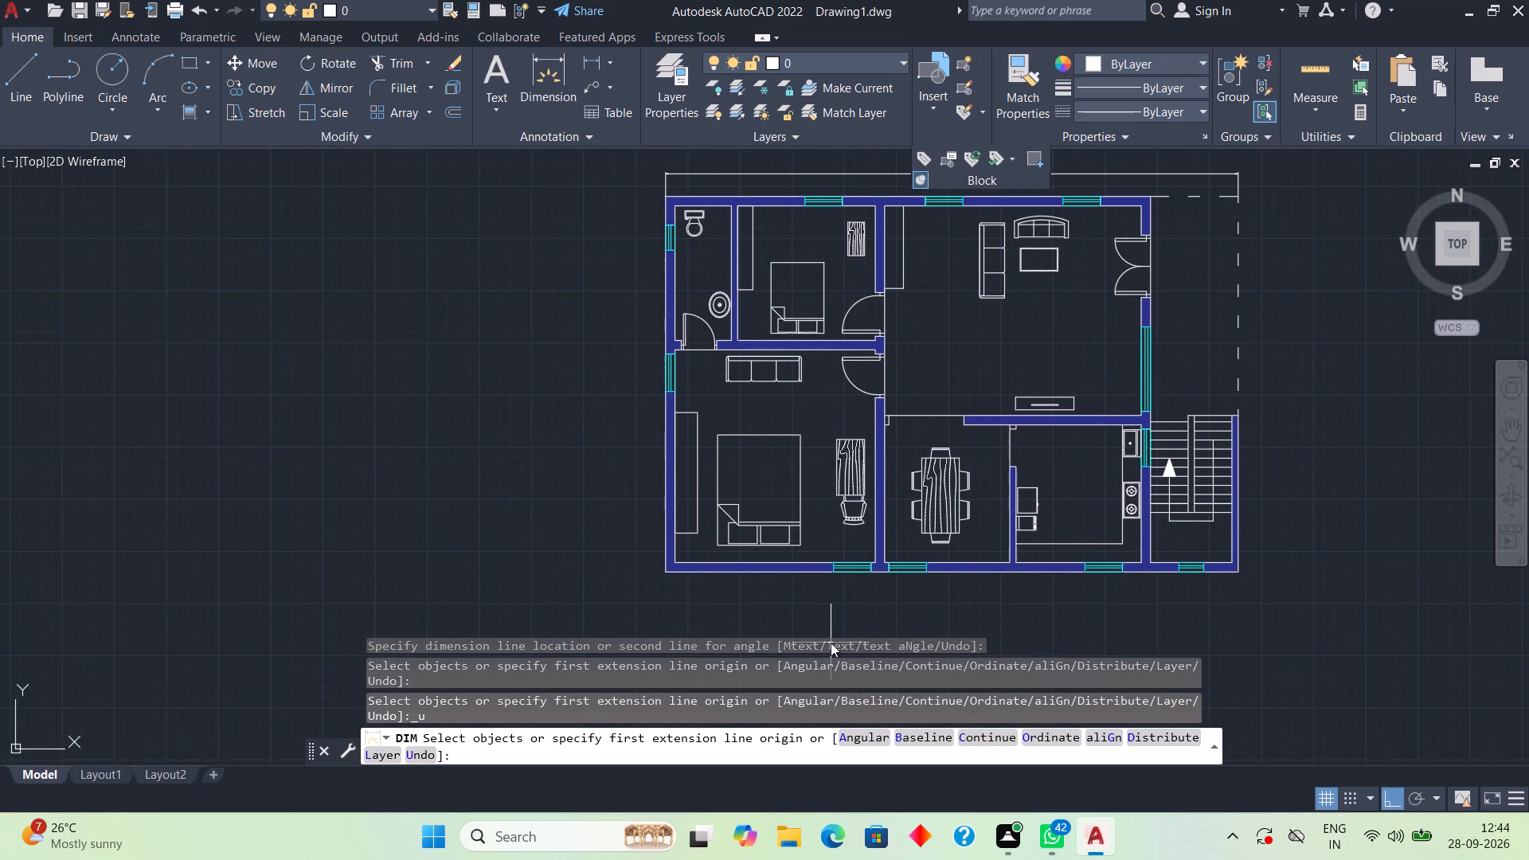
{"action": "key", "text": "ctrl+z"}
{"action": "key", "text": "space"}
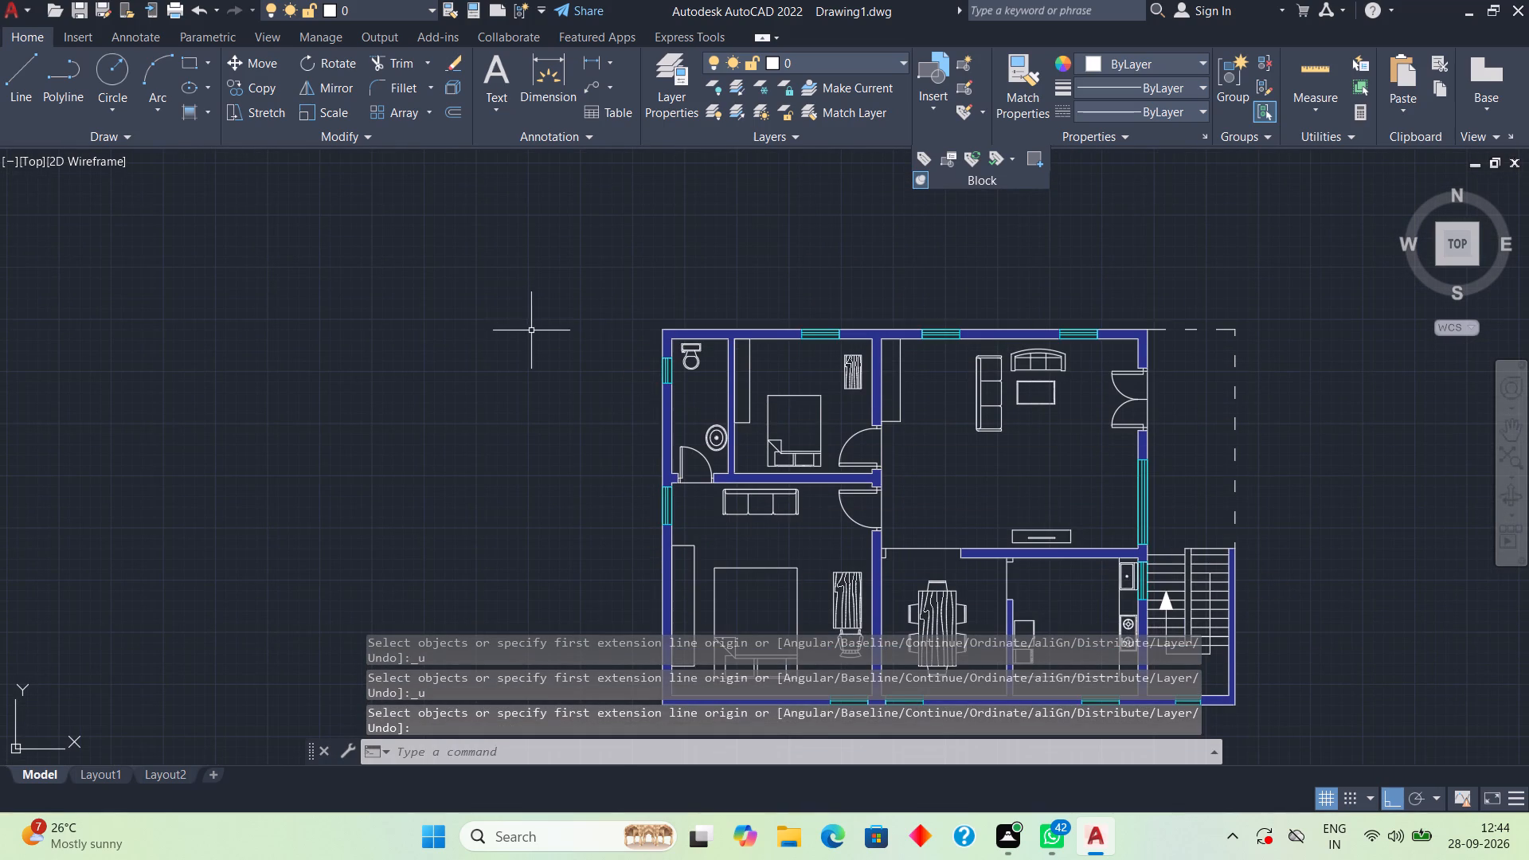
Modify the ISO-25 dimension style to a text height of 14" and set it as the current style.
{"action": "key", "text": "d"}
{"action": "key", "text": "space"}
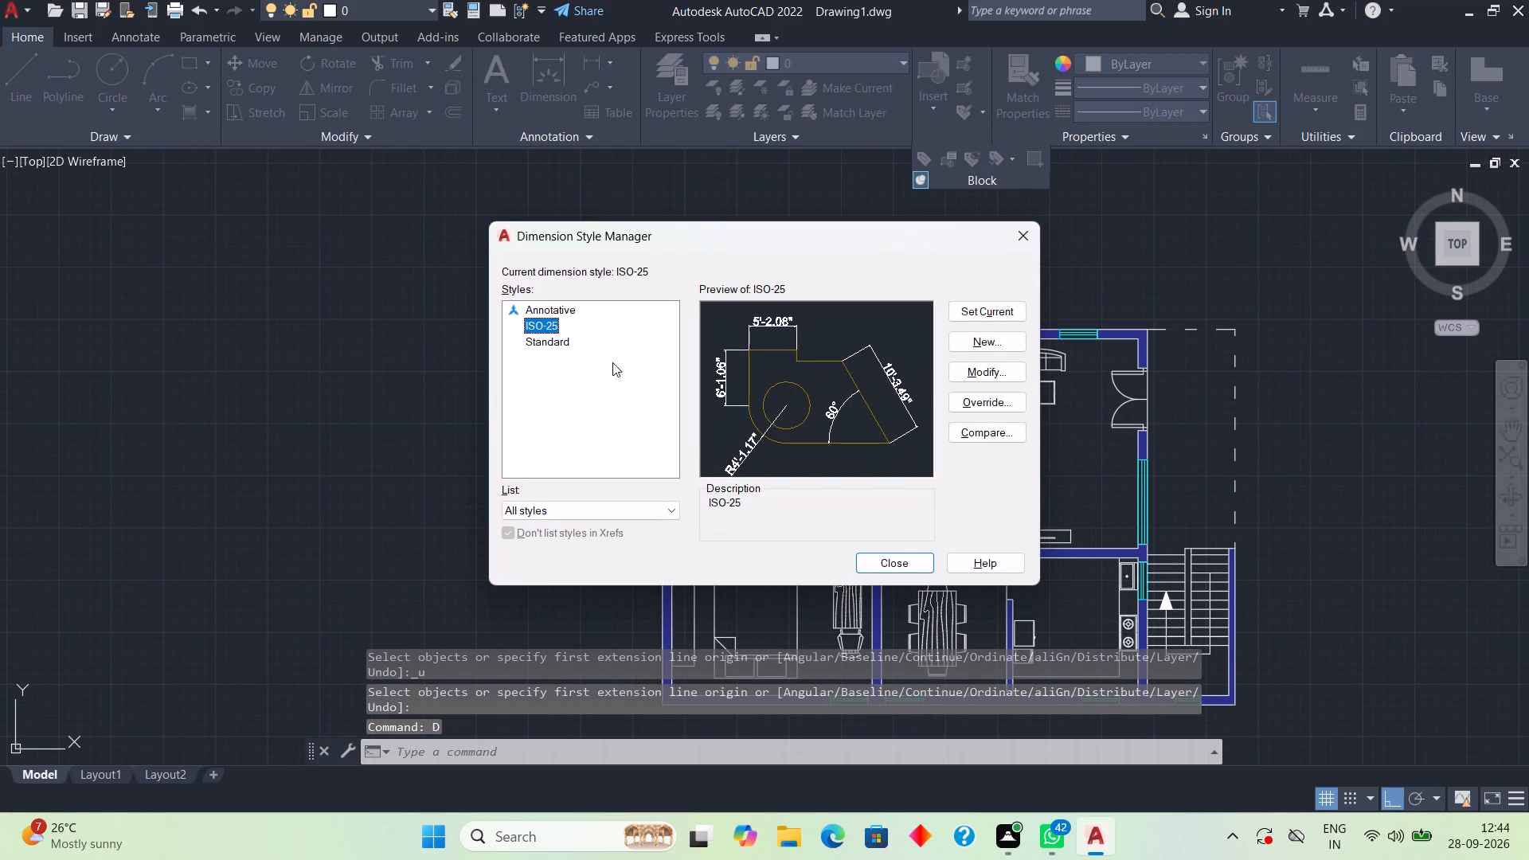
{"action": "left_click", "coordinate": [977, 369]}
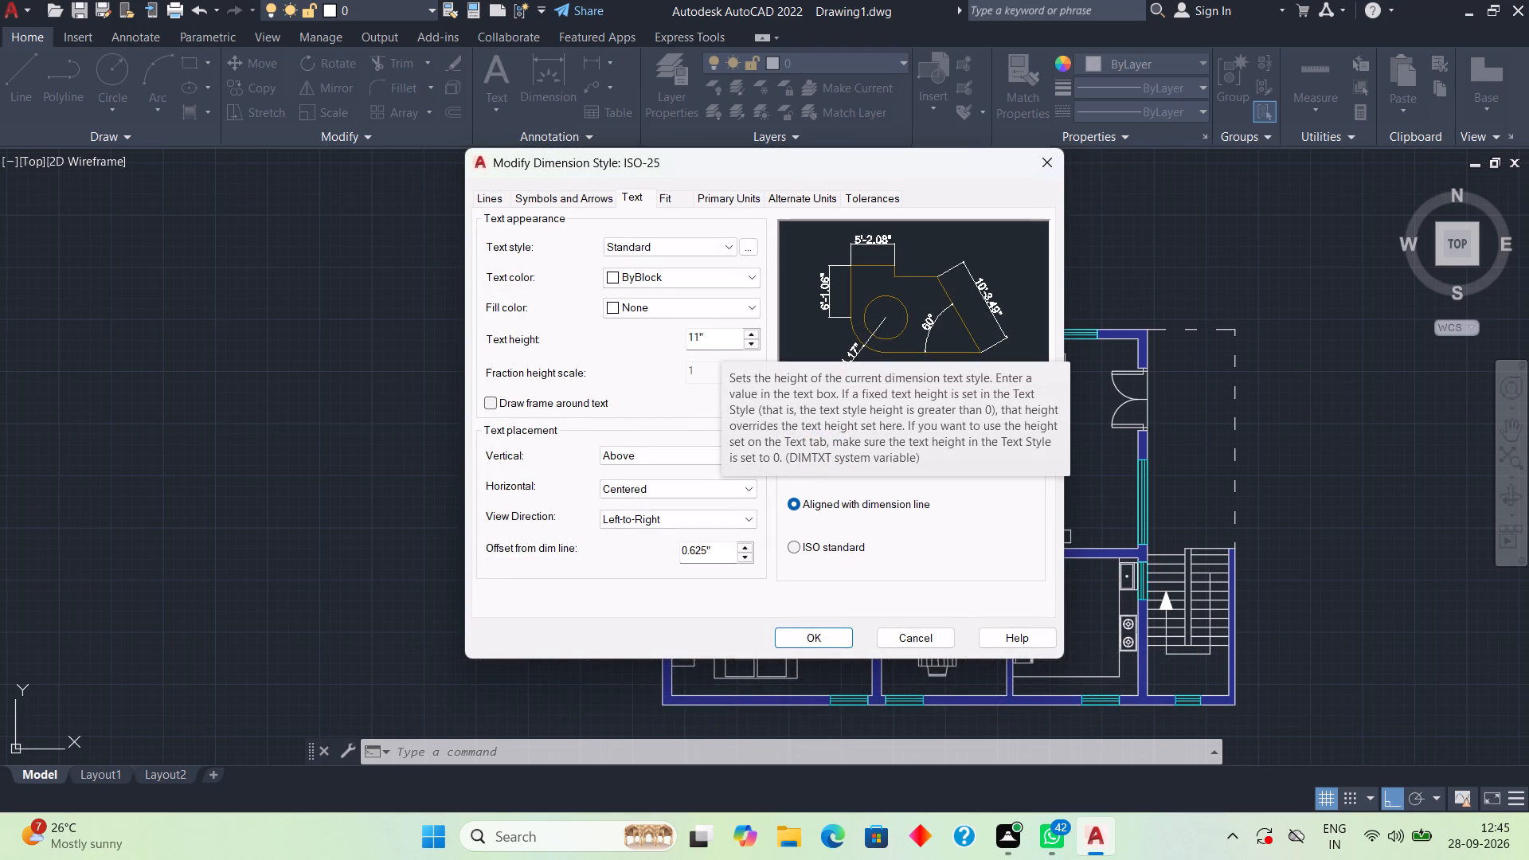
{"action": "left_click", "coordinate": [722, 334]}
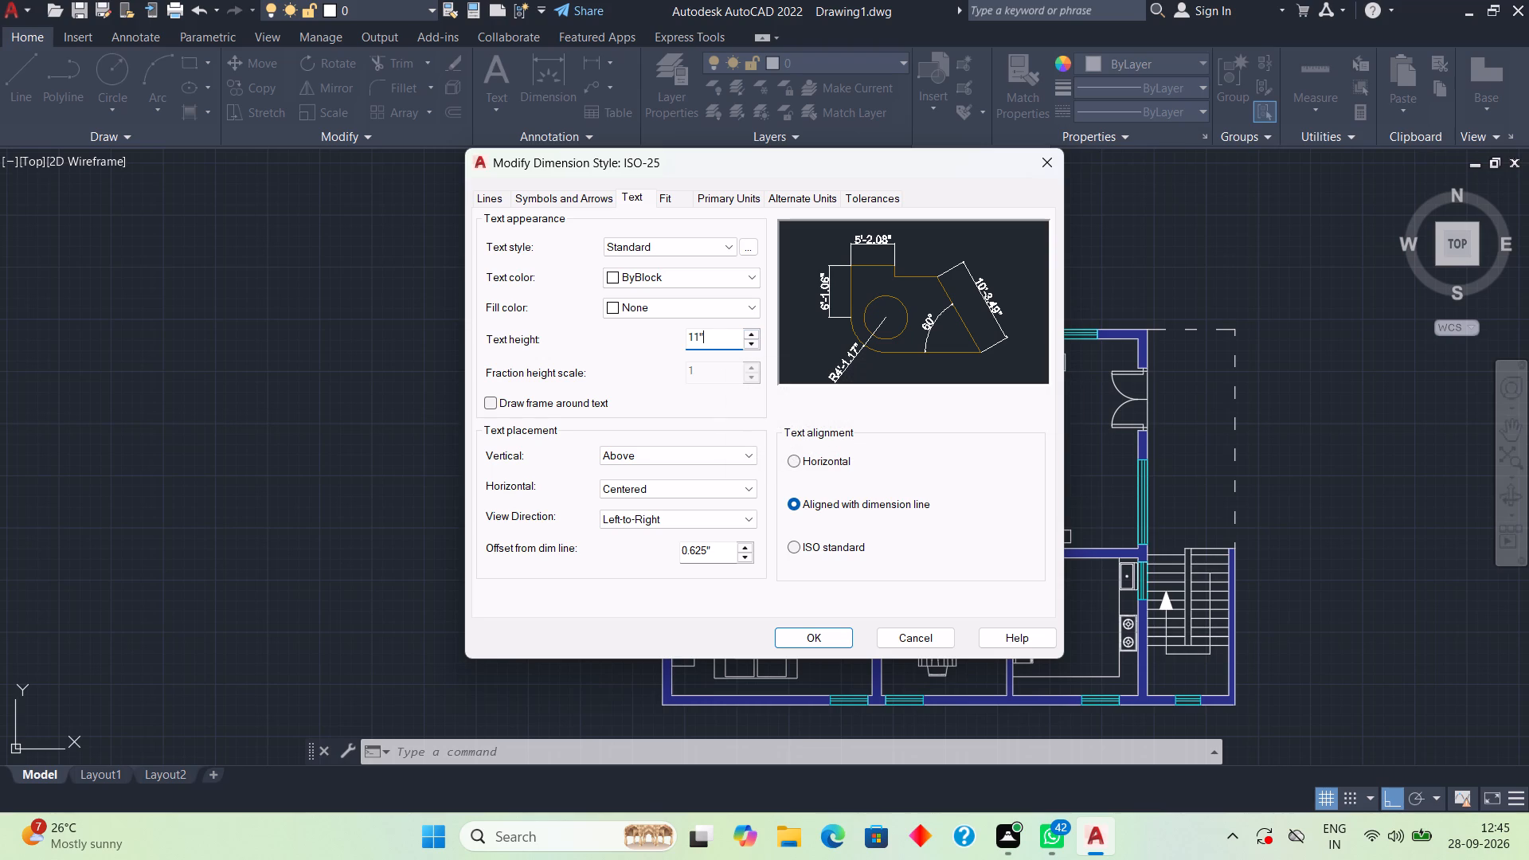
{"action": "key", "text": "BackSpace"}
{"action": "key", "text": "BackSpace"}
{"action": "key", "text": "4"}
{"action": "key", "text": "shift+quotedbl"}
{"action": "key", "text": "Return"}
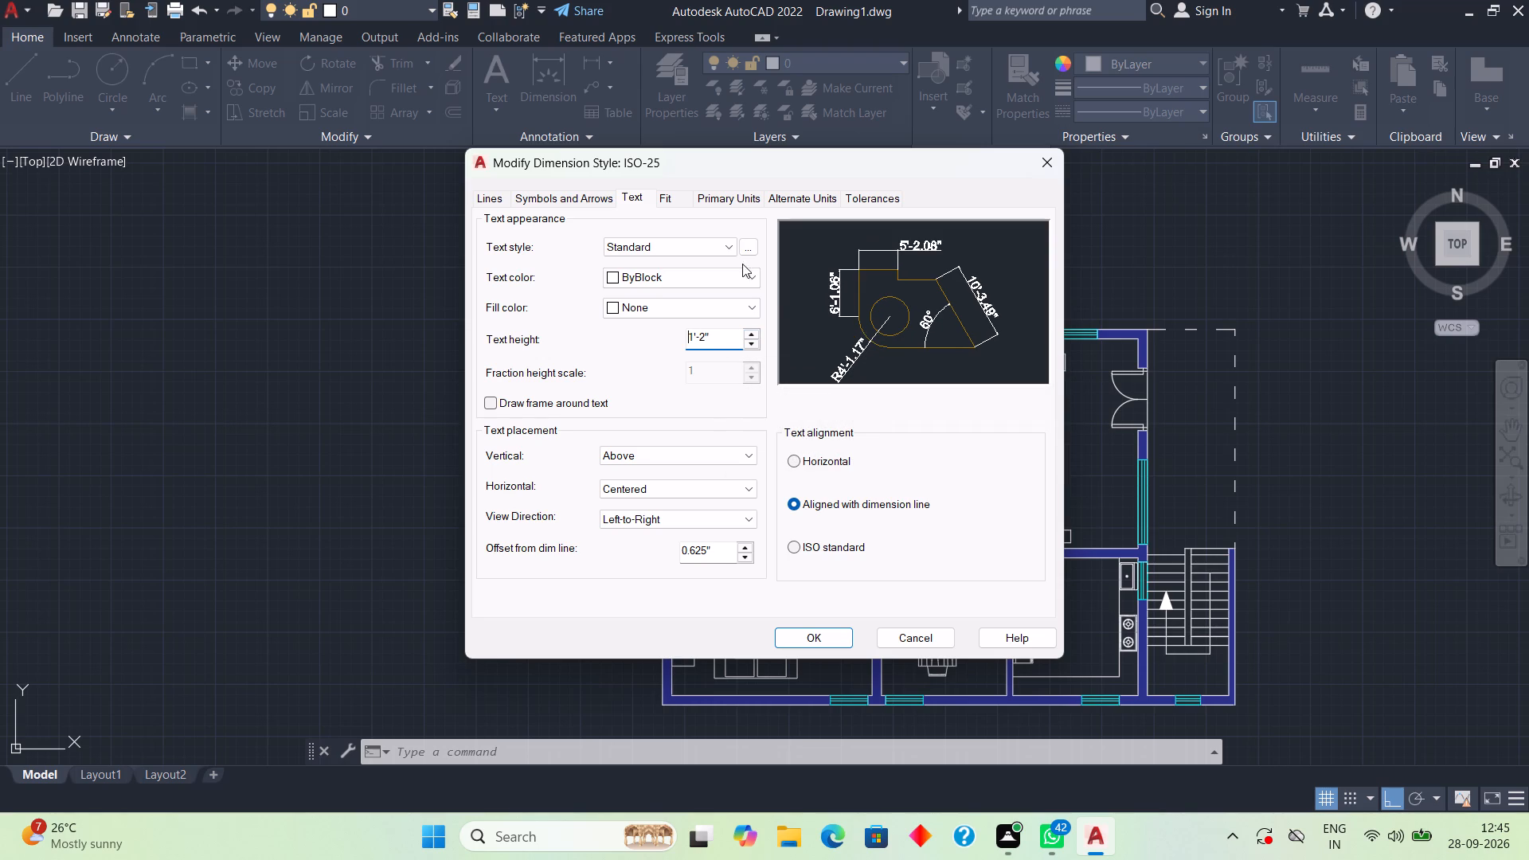
{"action": "left_click", "coordinate": [824, 634]}
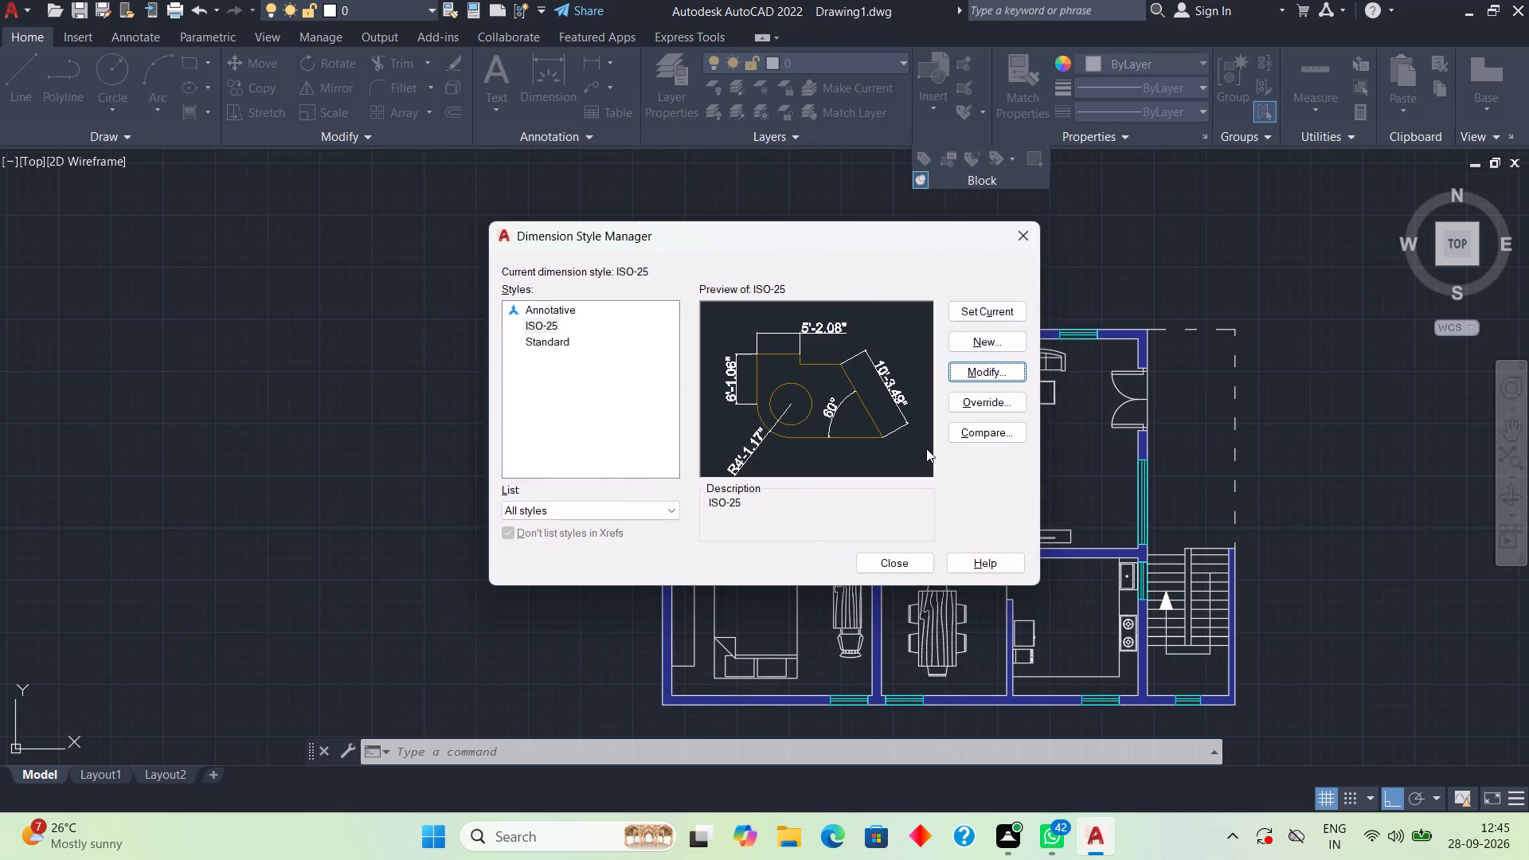
{"action": "left_click", "coordinate": [978, 309]}
Modify the ISO-25 dimension style to an arrow size of 6", set it current and close the style manager.
{"action": "left_click", "coordinate": [980, 369]}
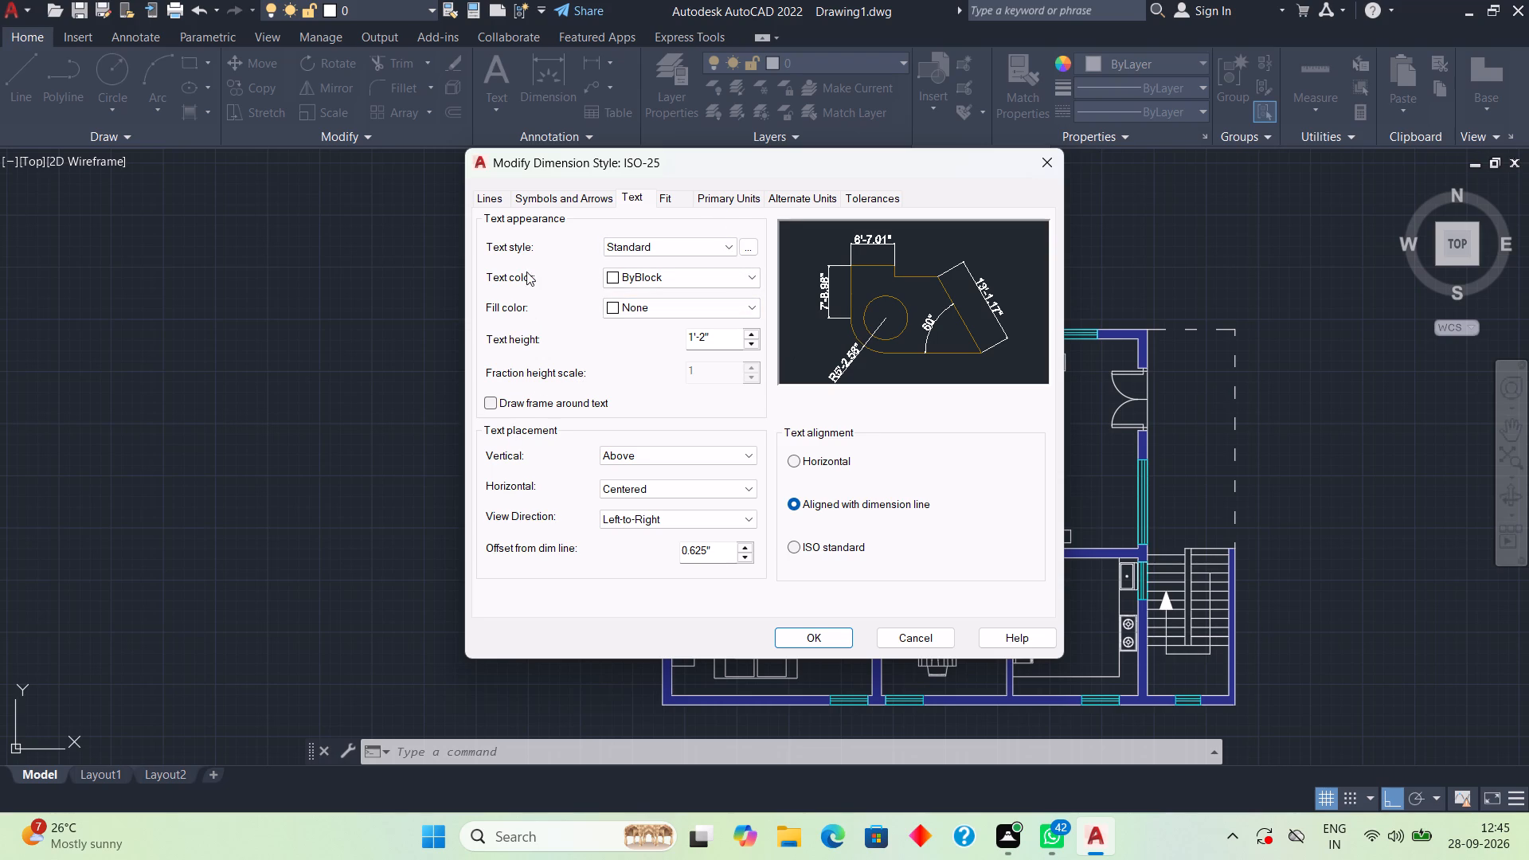
{"action": "left_click", "coordinate": [559, 197]}
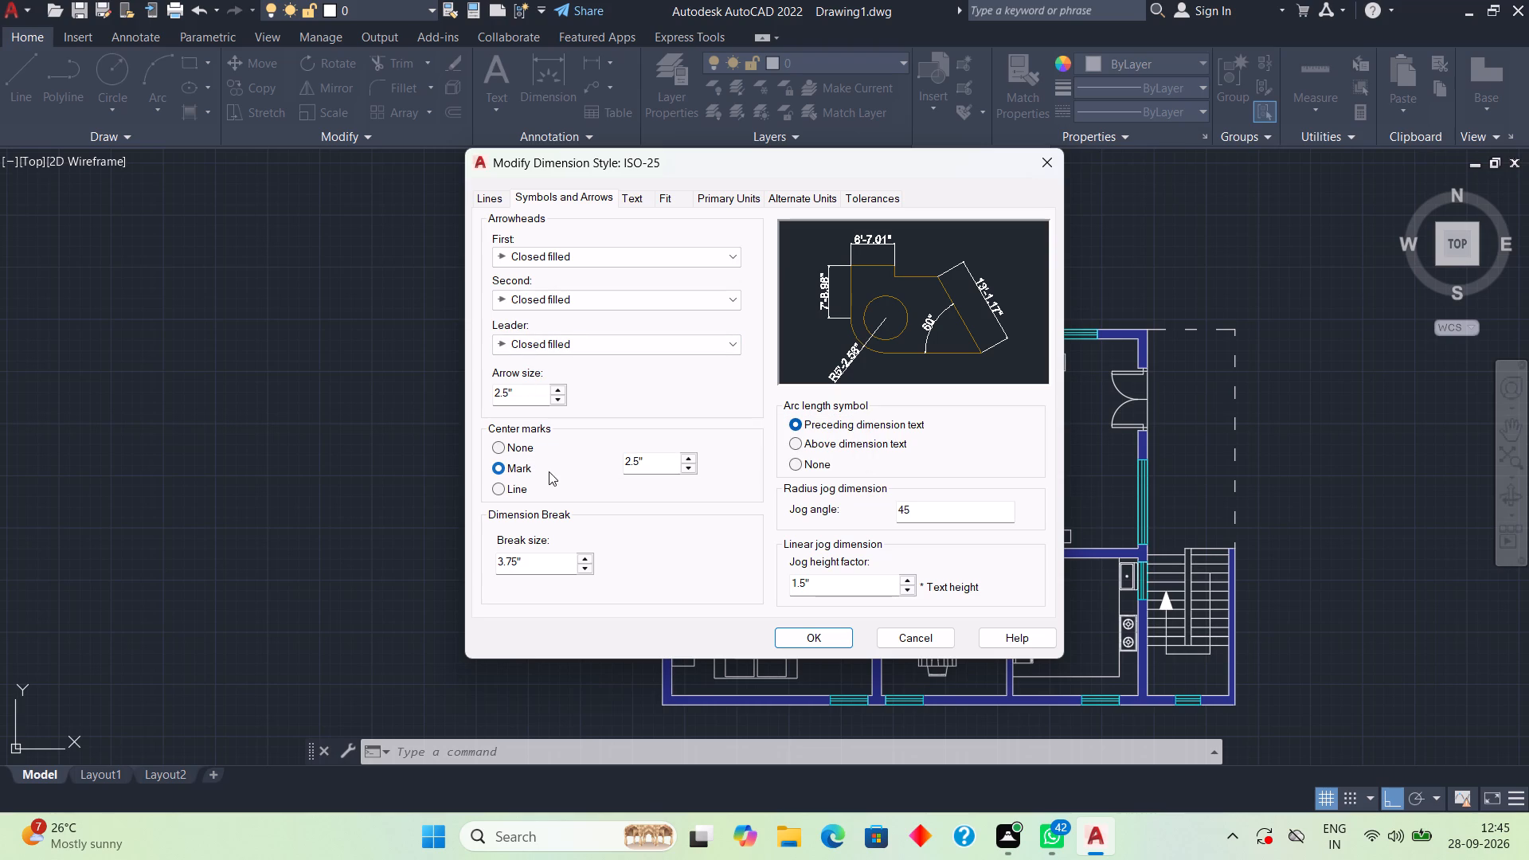
{"action": "left_click", "coordinate": [534, 394]}
{"action": "key", "text": "BackSpace"}
{"action": "key", "text": "BackSpace"}
{"action": "key", "text": "BackSpace"}
{"action": "key", "text": "BackSpace"}
{"action": "type", "text": "6\""}
{"action": "key", "text": "Return"}
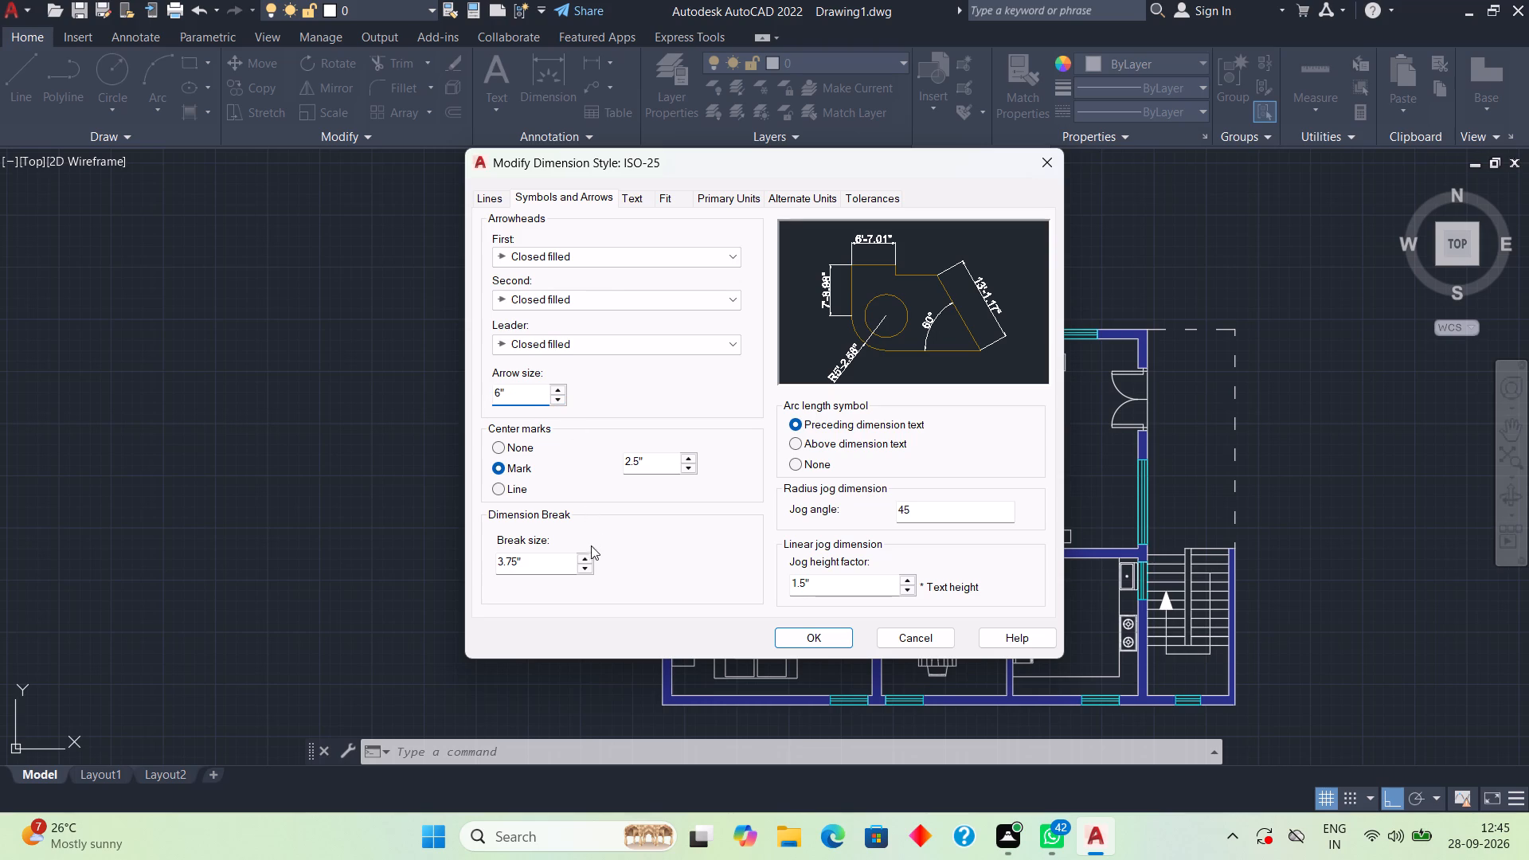
{"action": "left_click", "coordinate": [780, 631]}
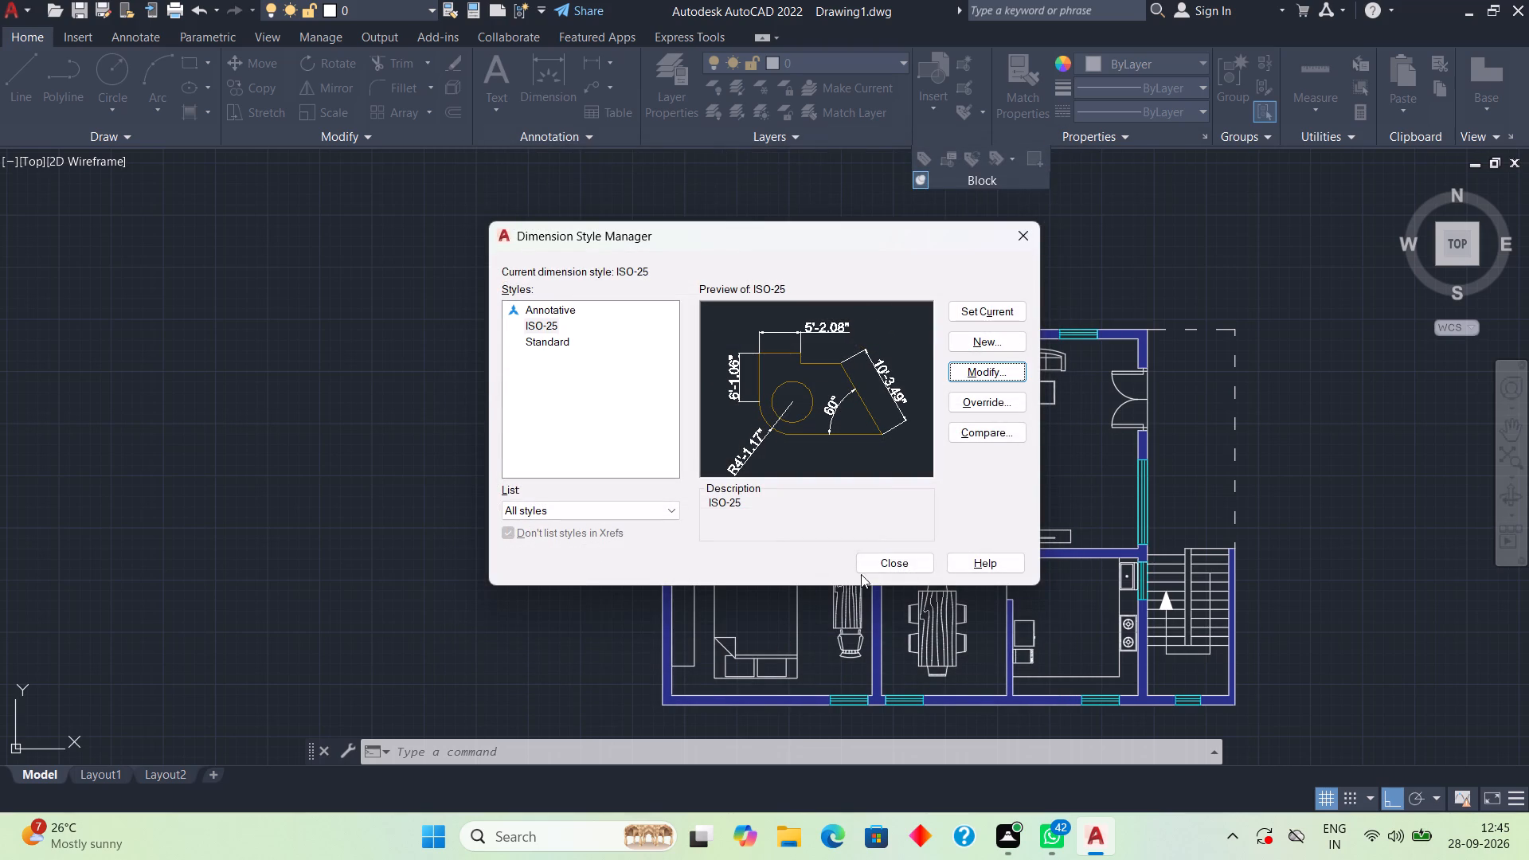
{"action": "left_click", "coordinate": [999, 305]}
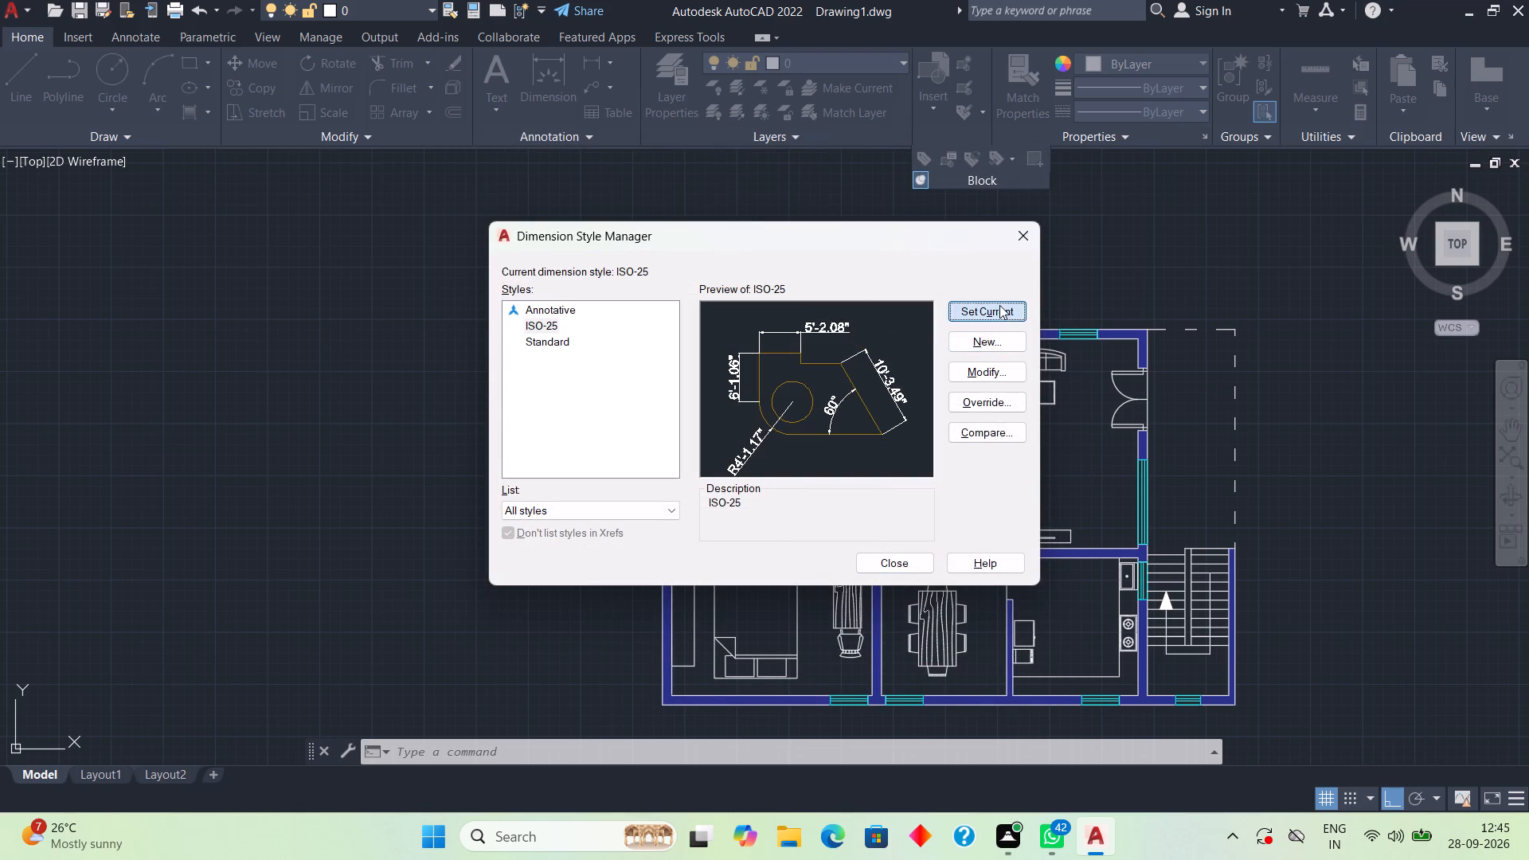
{"action": "left_click", "coordinate": [912, 568]}
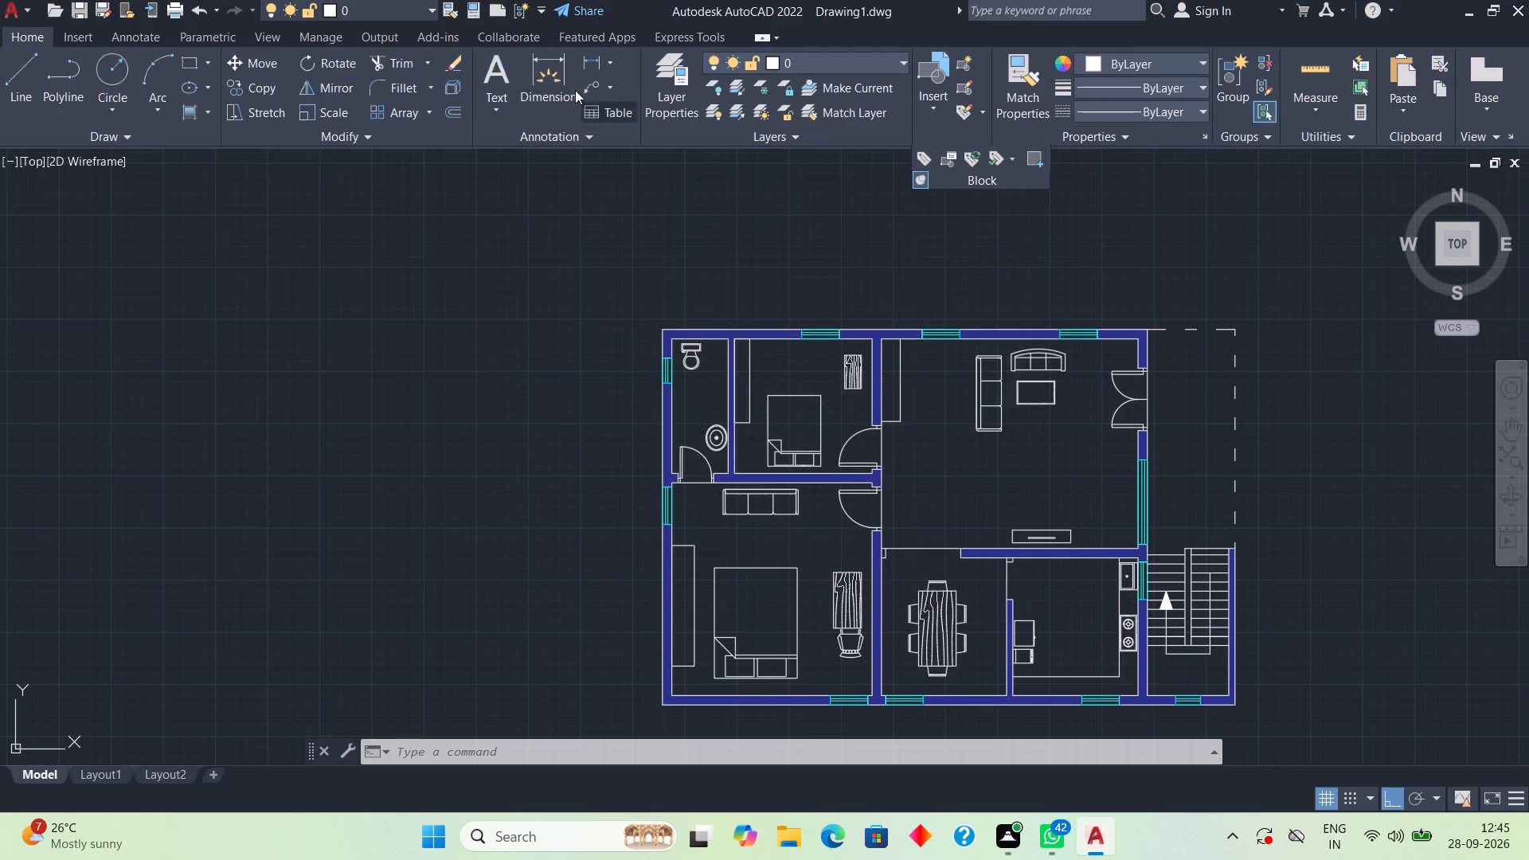
Dimension the plan's overall length above the upper wall, from the outer left corner to the dashed parking area's far corner.
{"action": "left_click", "coordinate": [535, 71]}
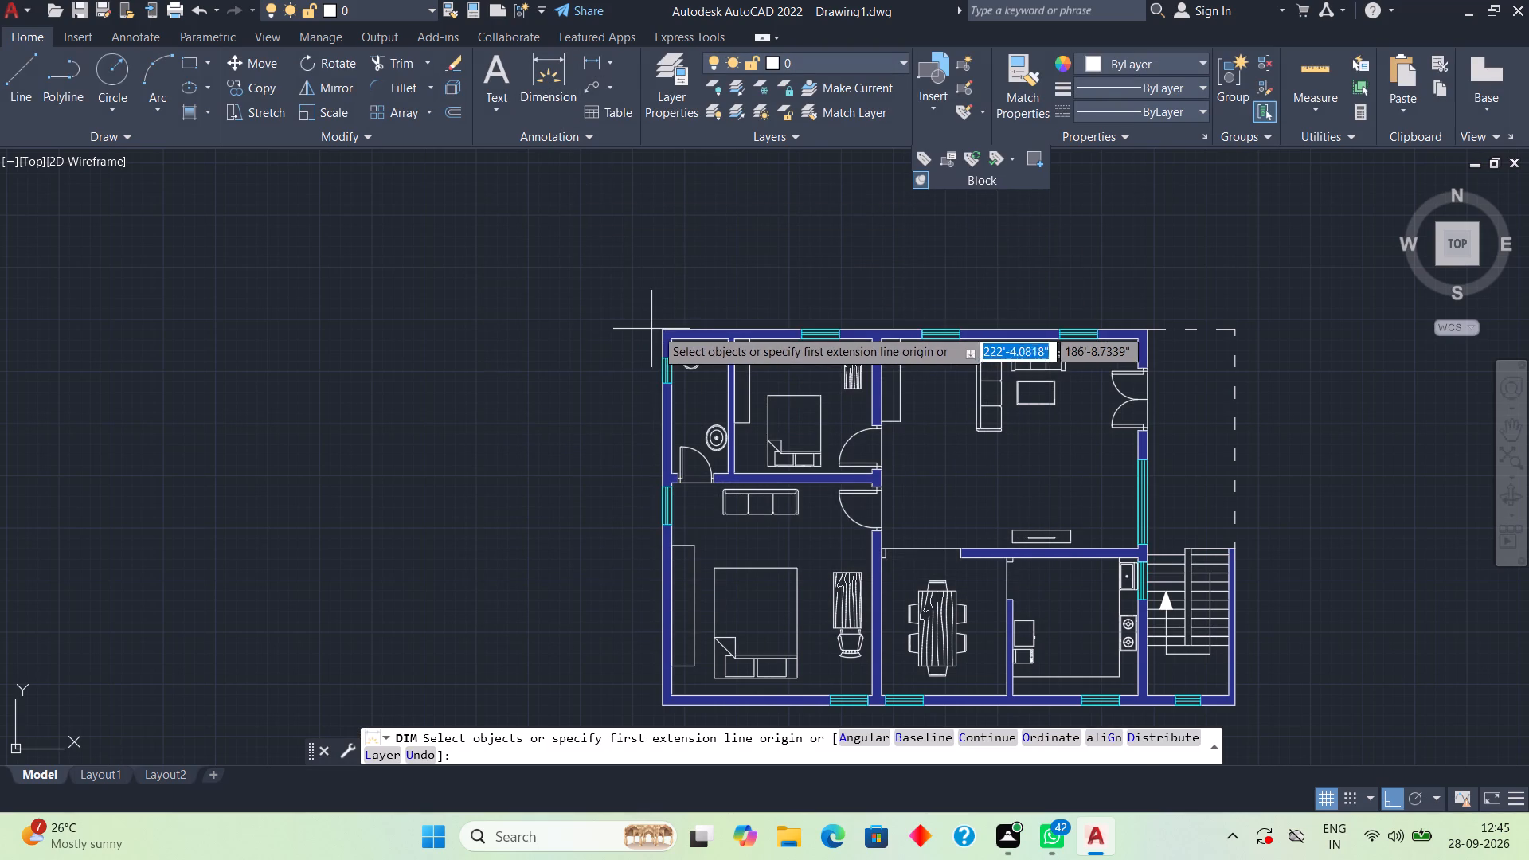
{"action": "left_click", "coordinate": [667, 329]}
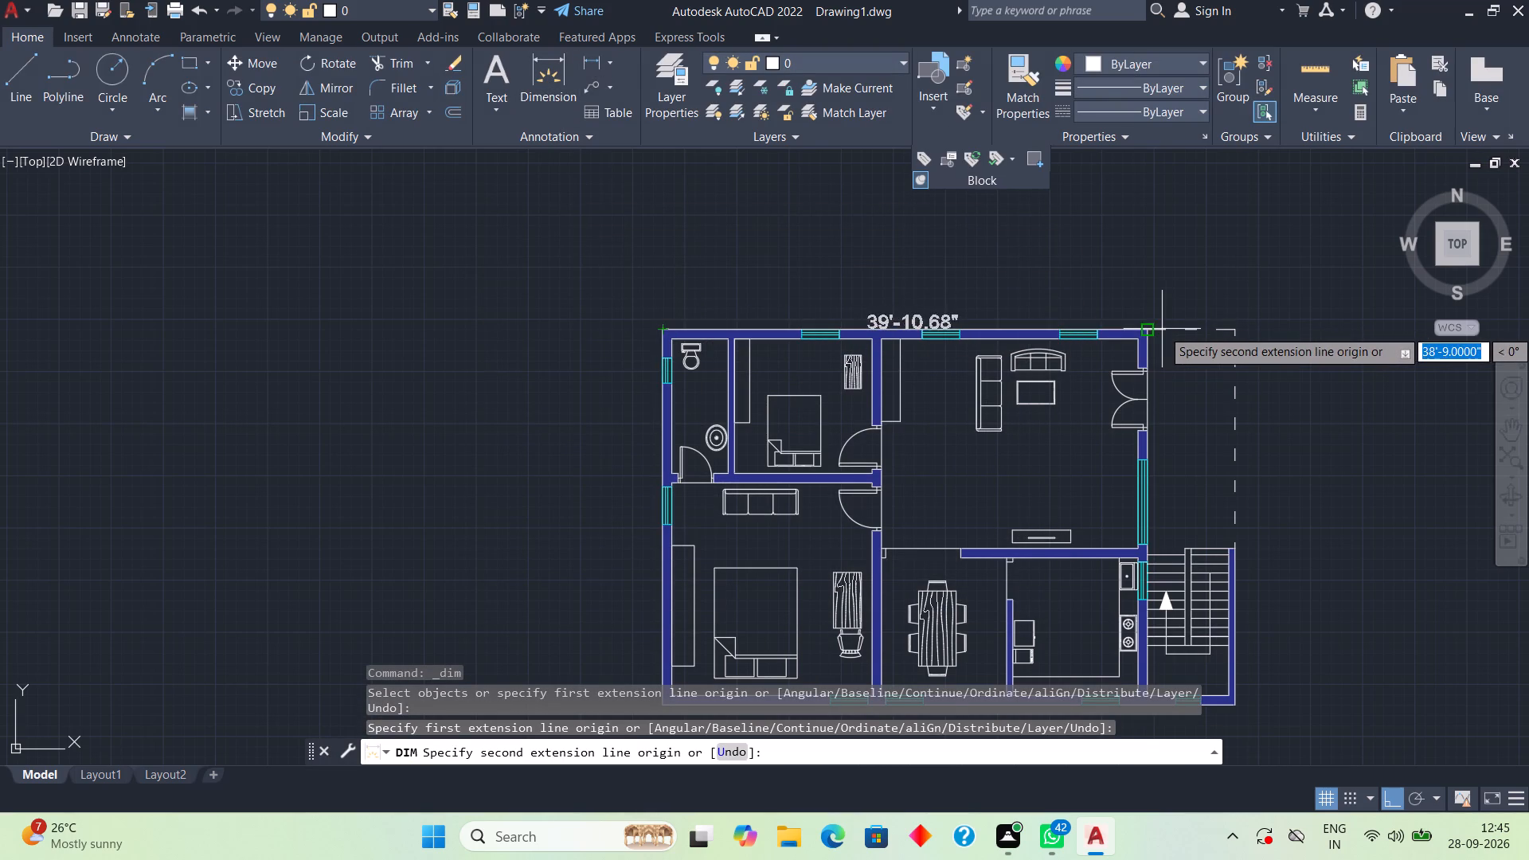
{"action": "left_click", "coordinate": [1234, 326]}
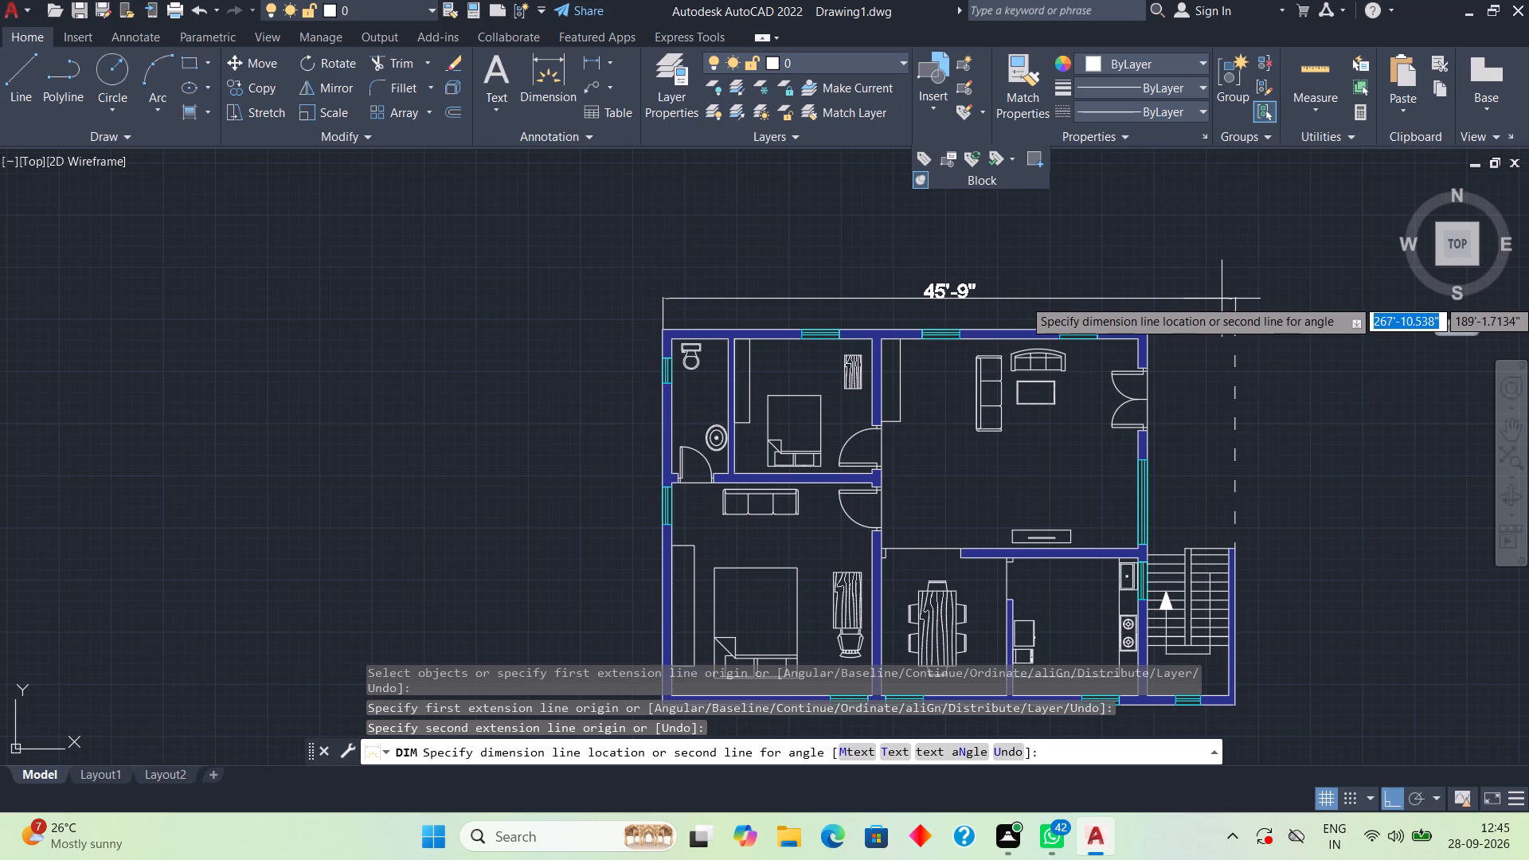
{"action": "left_click", "coordinate": [1222, 299]}
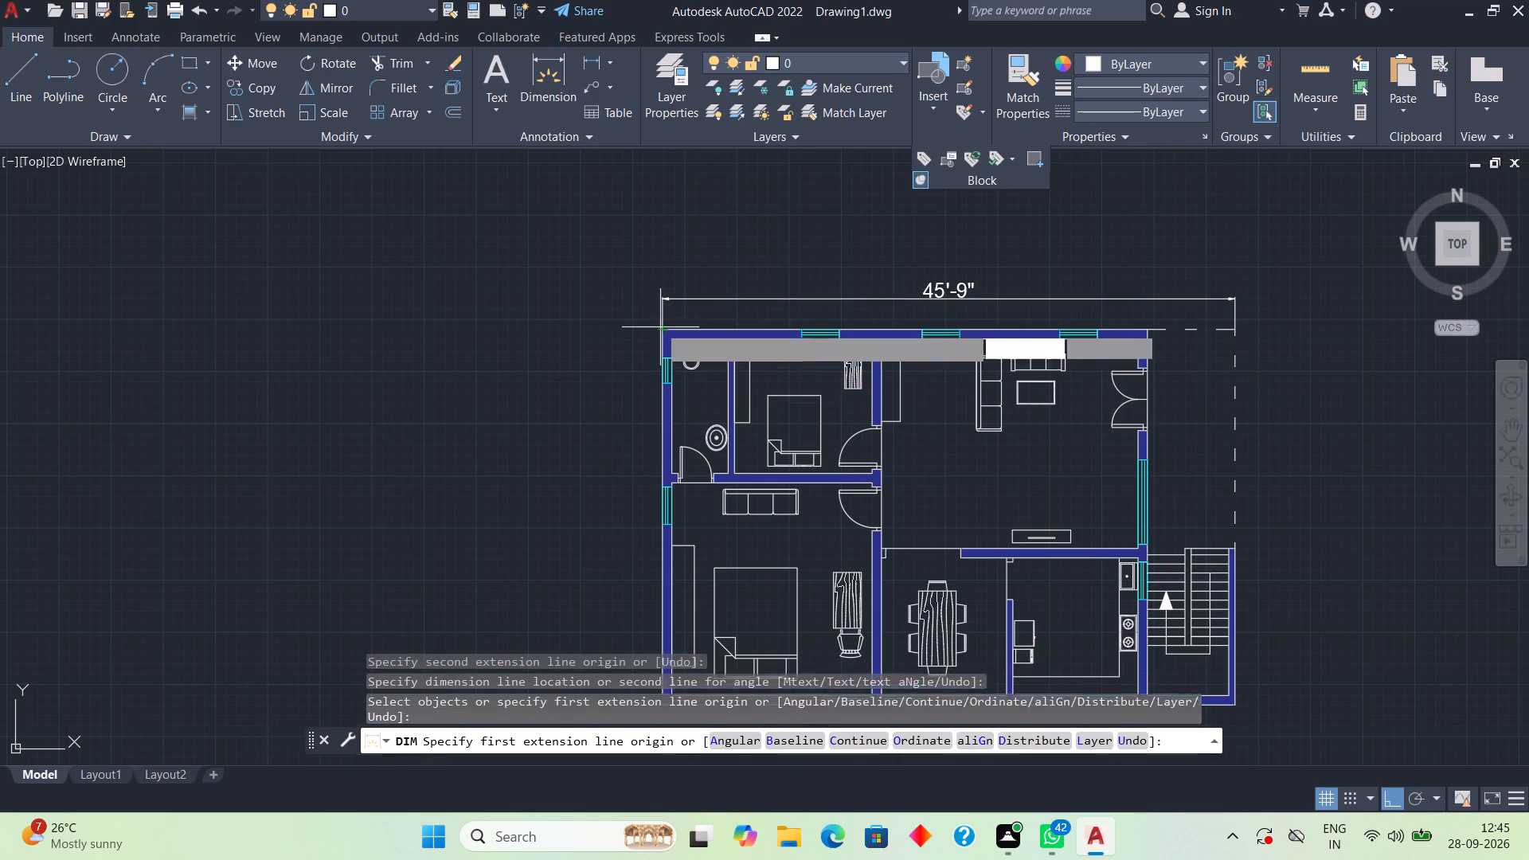
Dimension the plan's overall width beside the left outer wall, between its upper and lower outer corners, and end the dimension command.
{"action": "scroll", "coordinate": [657, 326], "scroll_direction": "up", "scroll_amount": 3}
{"action": "left_click", "coordinate": [665, 343]}
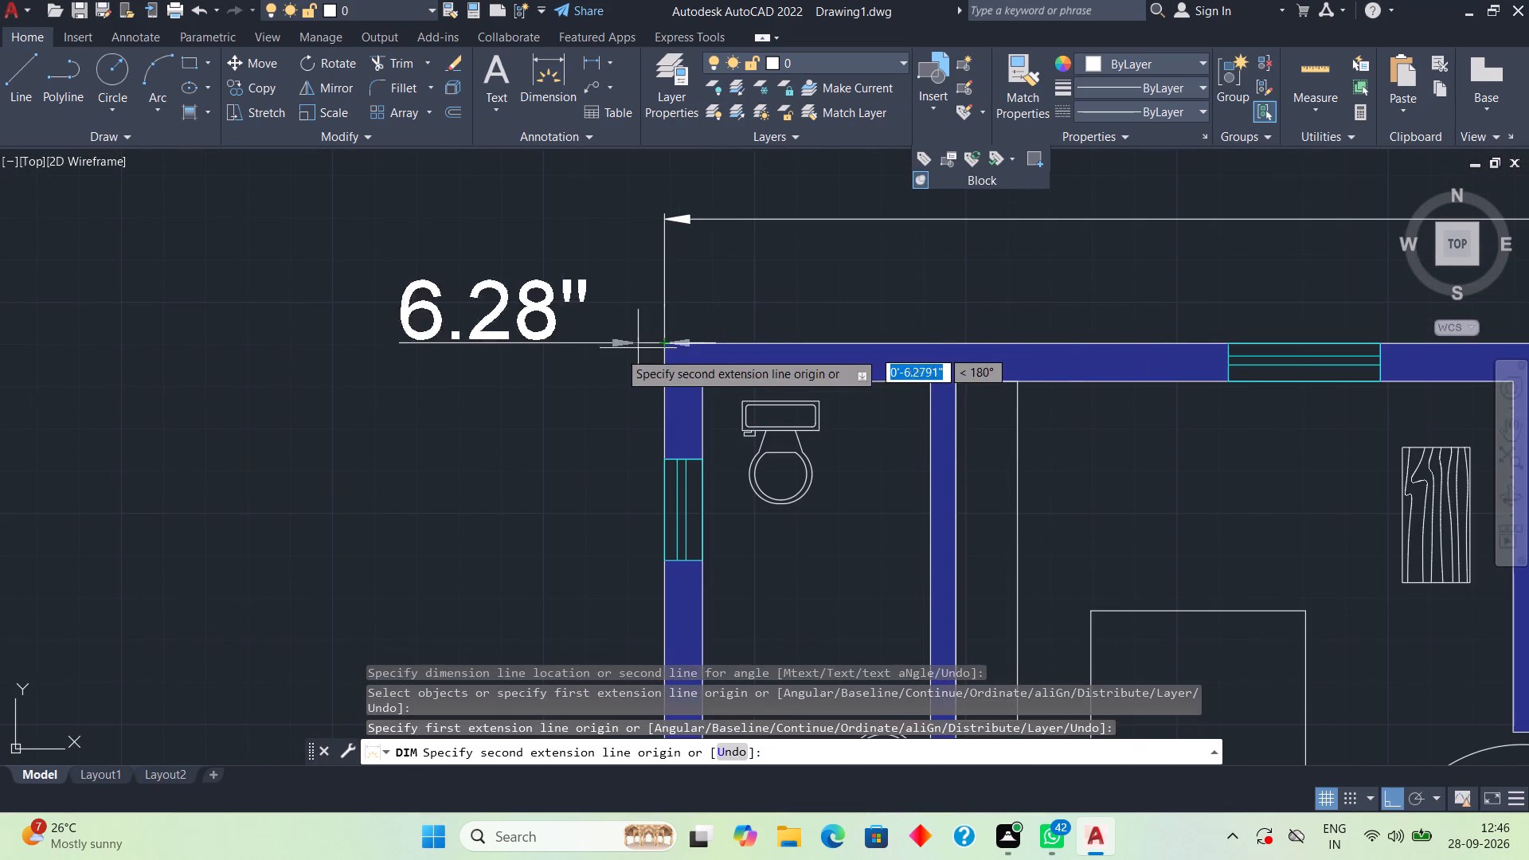
{"action": "scroll", "coordinate": [607, 357], "scroll_direction": "down", "scroll_amount": 4}
{"action": "scroll", "coordinate": [603, 594], "scroll_direction": "up", "scroll_amount": 3}
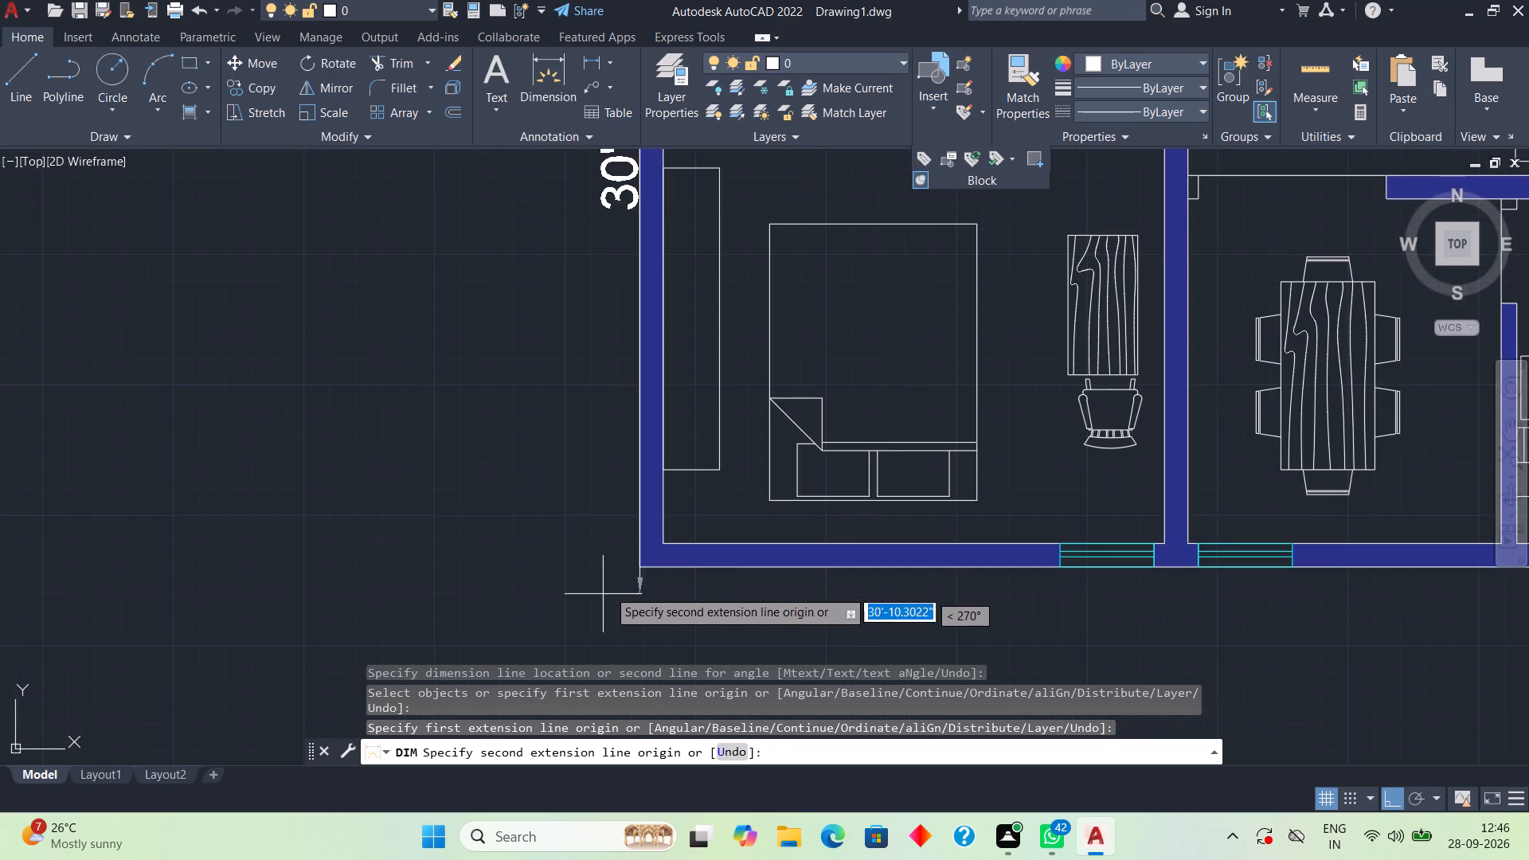
{"action": "left_click", "coordinate": [639, 569]}
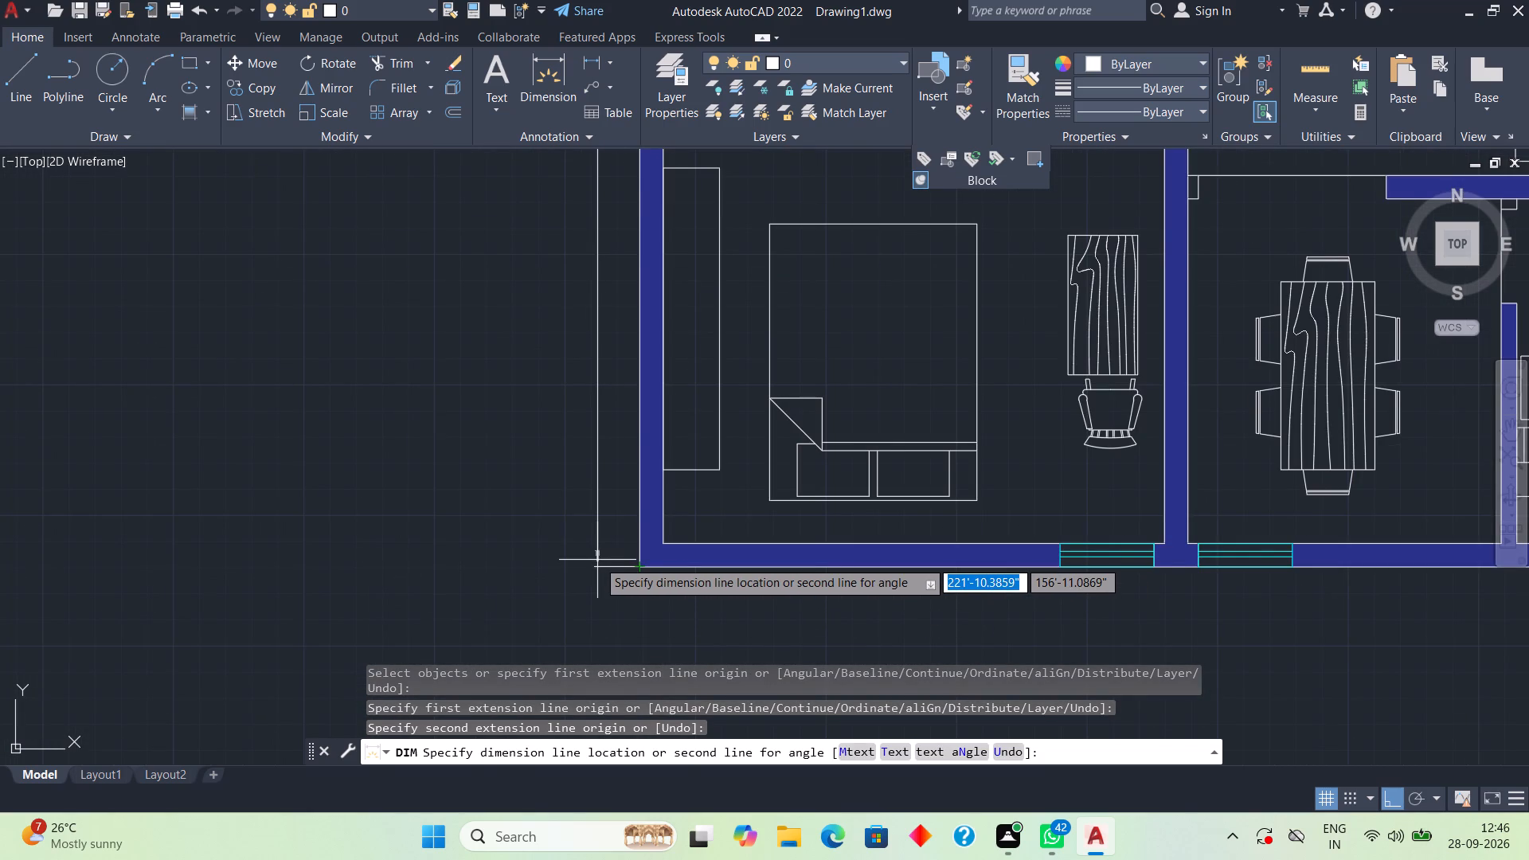
{"action": "left_click", "coordinate": [597, 560]}
{"action": "scroll", "coordinate": [597, 560], "scroll_direction": "down", "scroll_amount": 3}
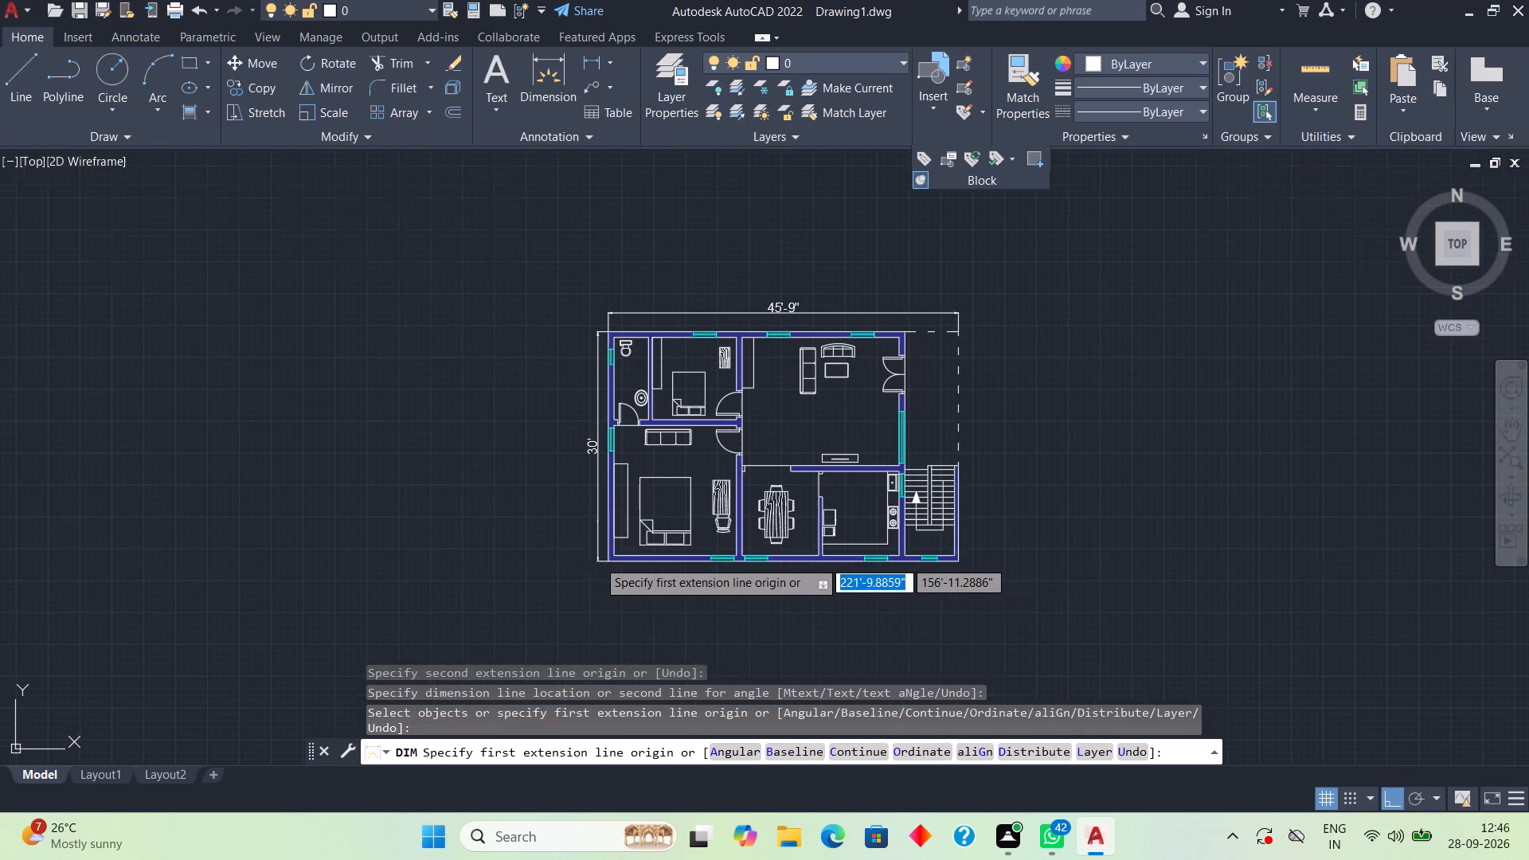
{"action": "key", "text": "space"}
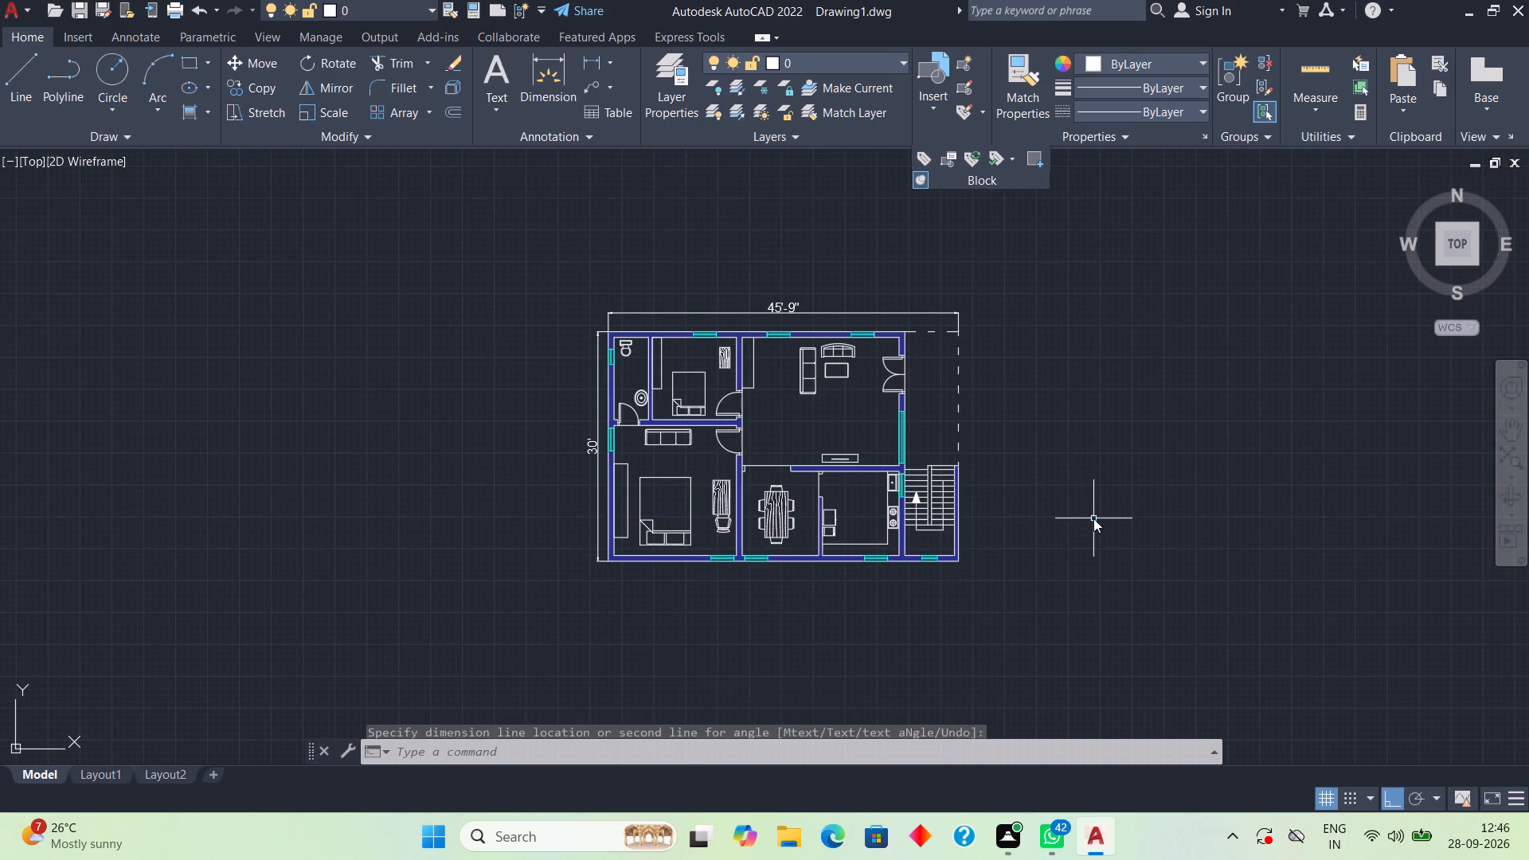
Delete the chair at the desk in the lower-left bedroom.
{"action": "scroll", "coordinate": [1030, 498], "scroll_direction": "up", "scroll_amount": 1}
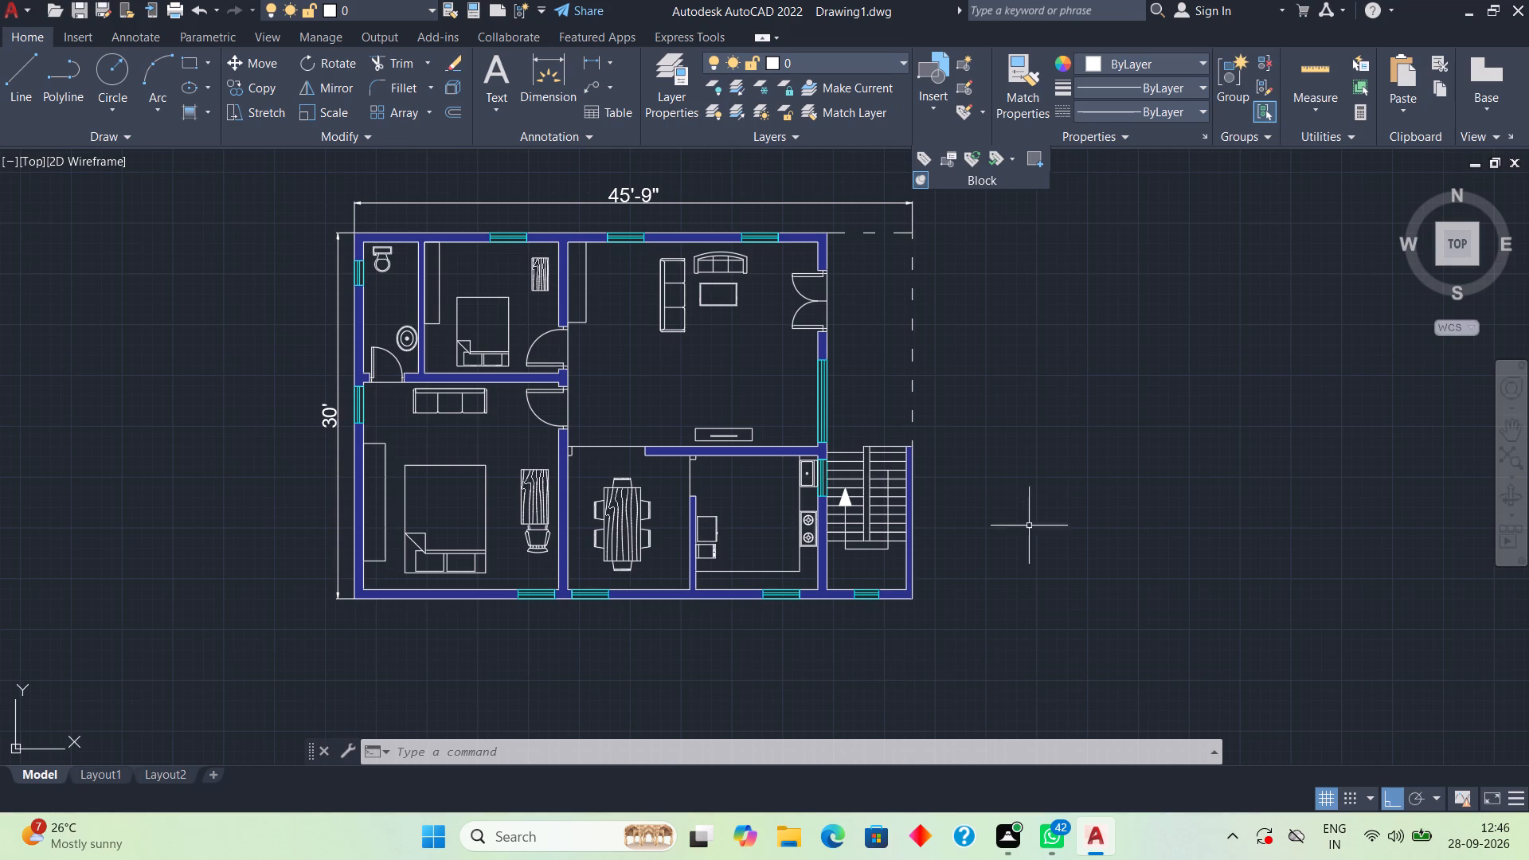
{"action": "scroll", "coordinate": [483, 466], "scroll_direction": "up", "scroll_amount": 1}
{"action": "scroll", "coordinate": [483, 466], "scroll_direction": "down", "scroll_amount": 1}
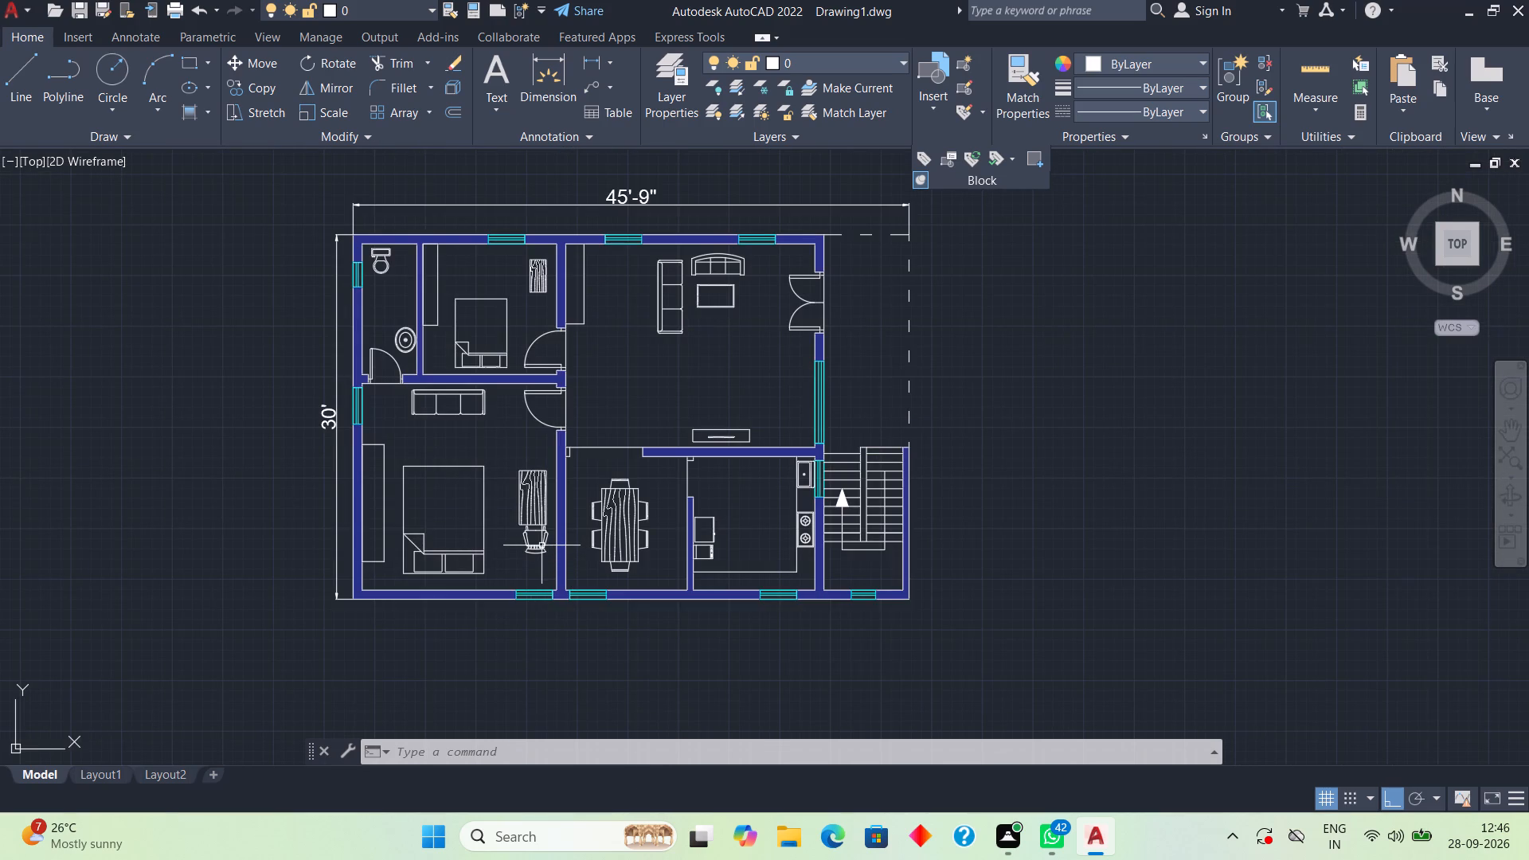
{"action": "left_click", "coordinate": [538, 546]}
{"action": "key", "text": "Delete"}
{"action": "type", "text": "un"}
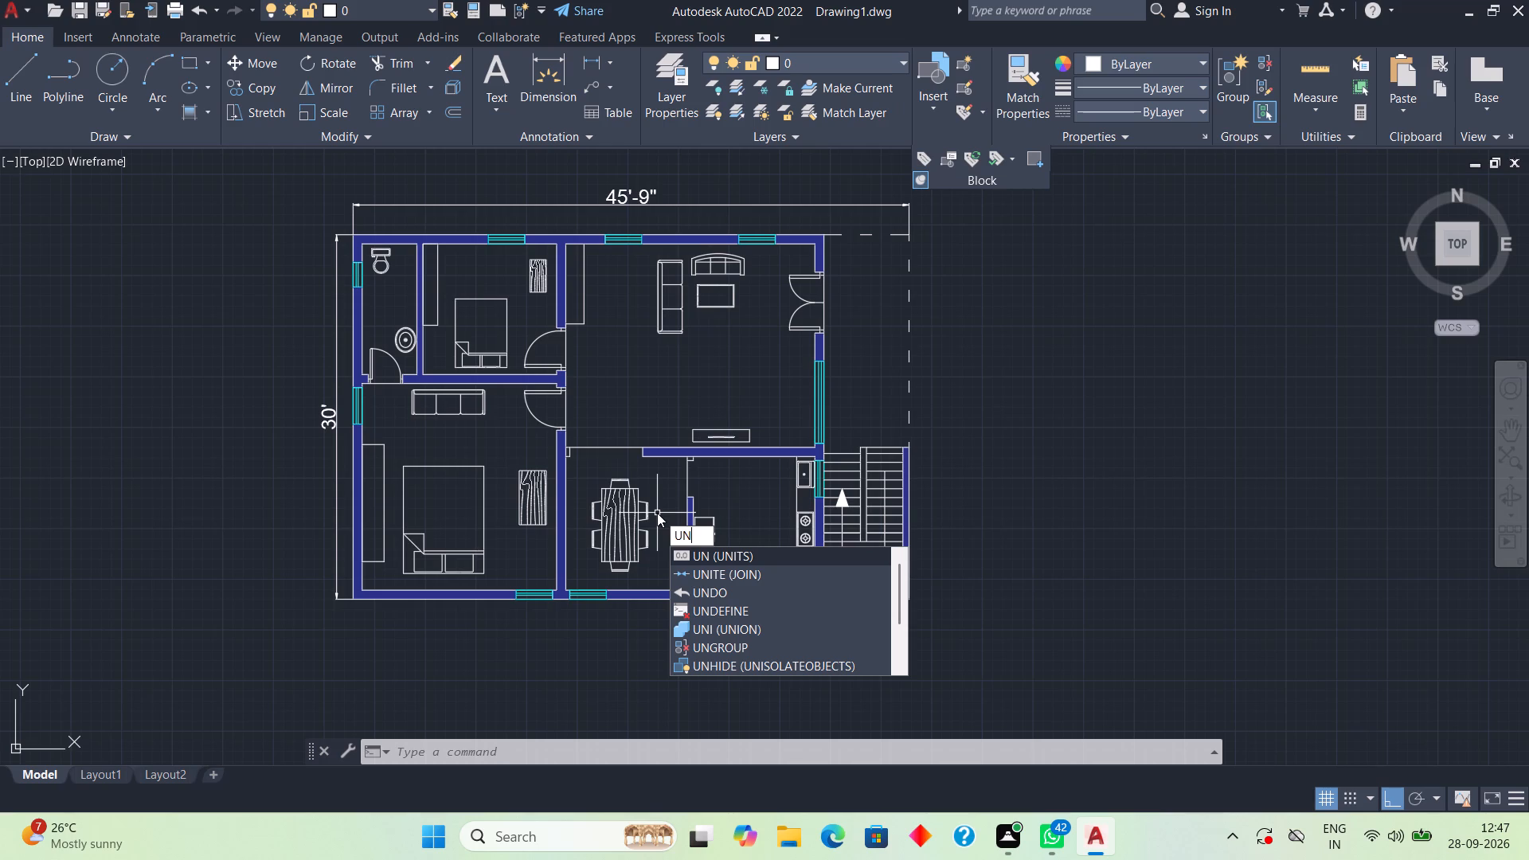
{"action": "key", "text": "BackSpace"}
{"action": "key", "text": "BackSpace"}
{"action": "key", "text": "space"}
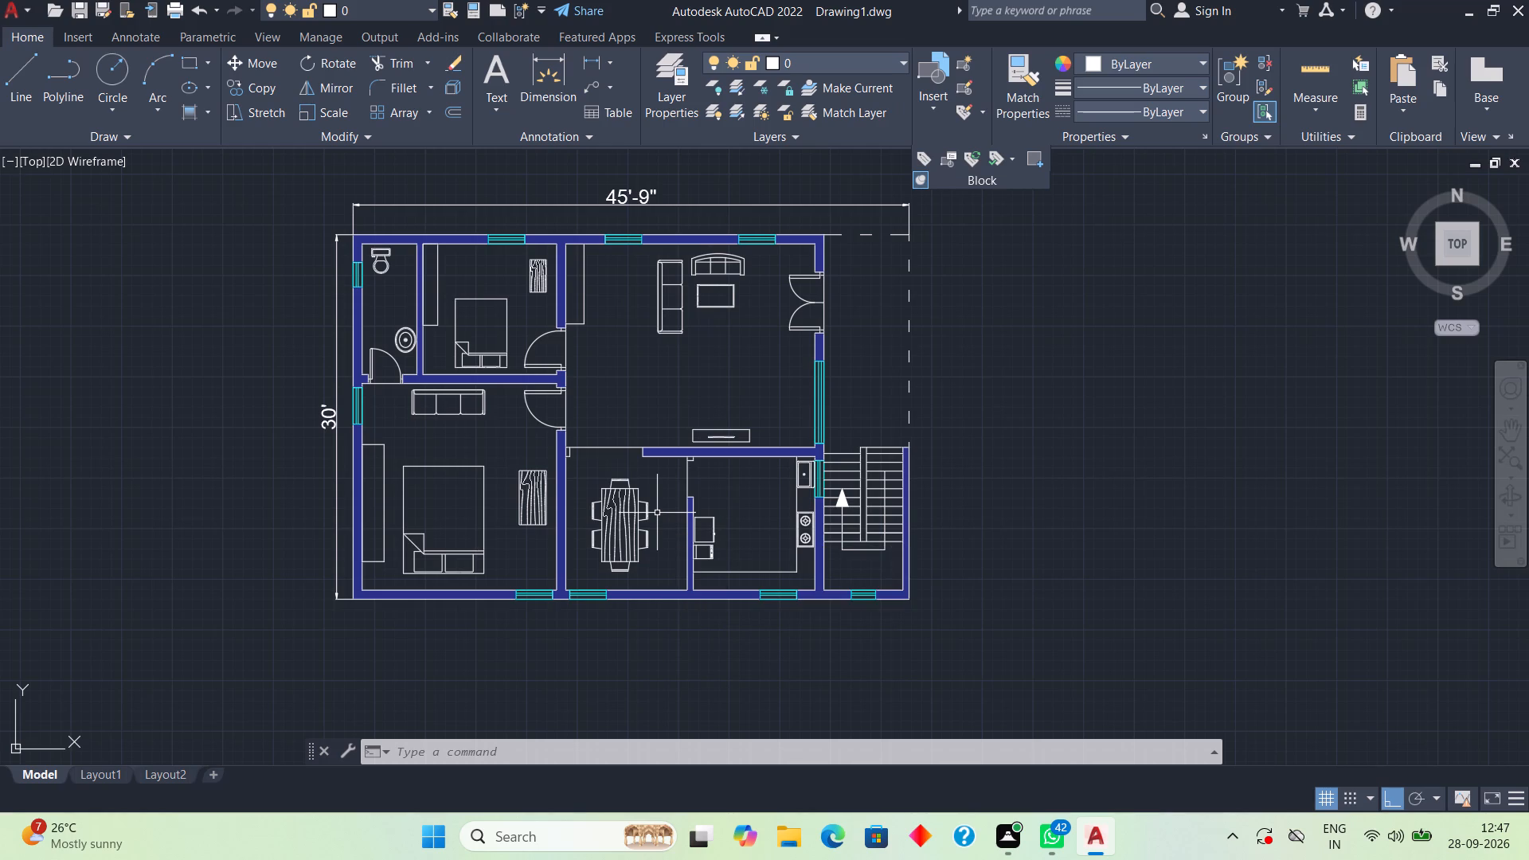
Start a center-justified single-line text in the open floor area of the living room, between the sofa set and the TV unit.
{"action": "type", "text": "text"}
{"action": "key", "text": "space"}
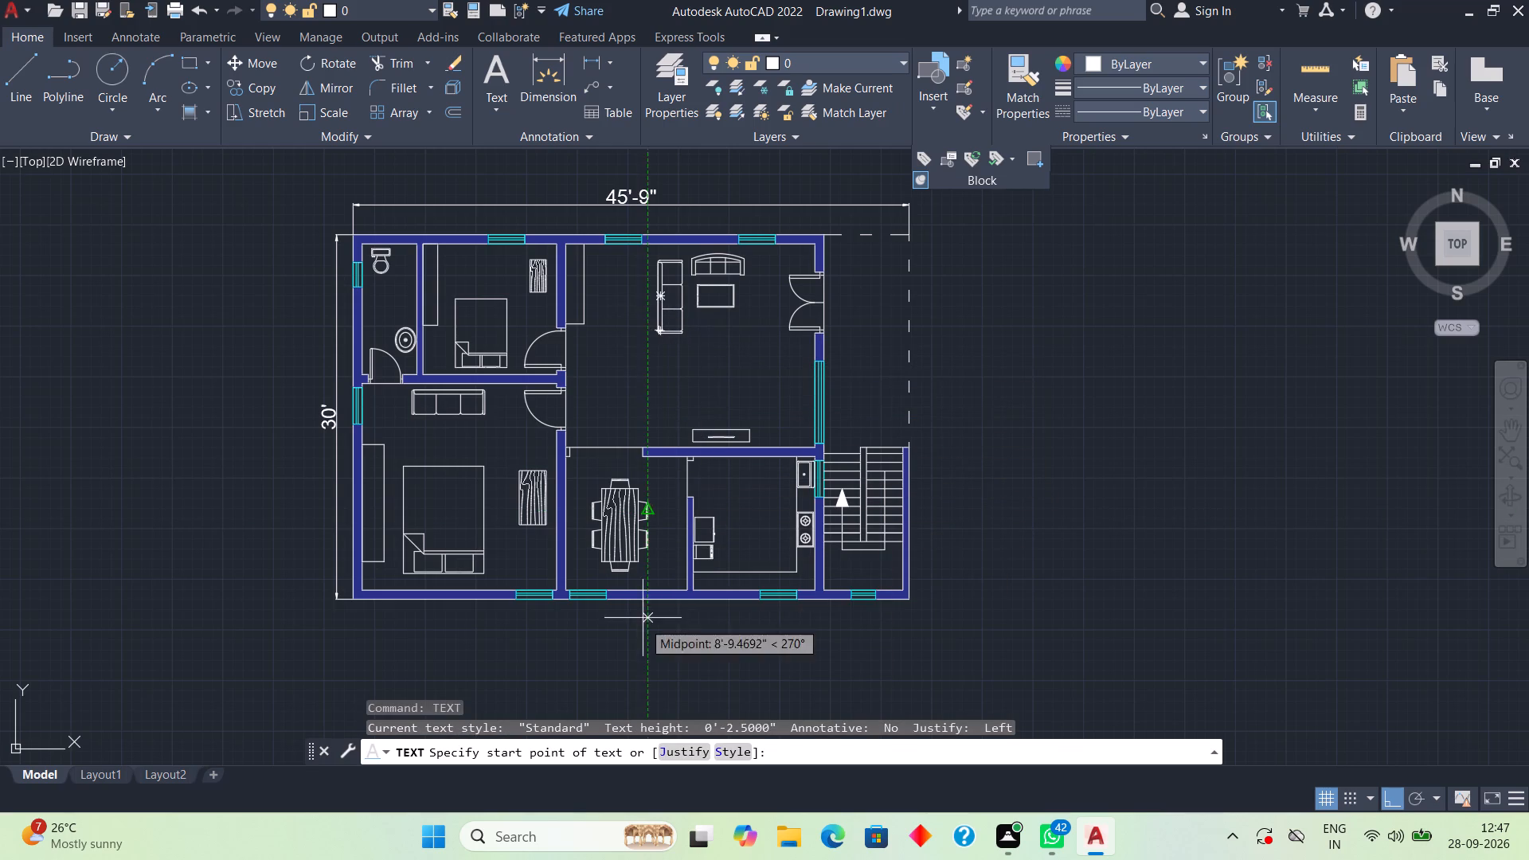
{"action": "left_click", "coordinate": [702, 751]}
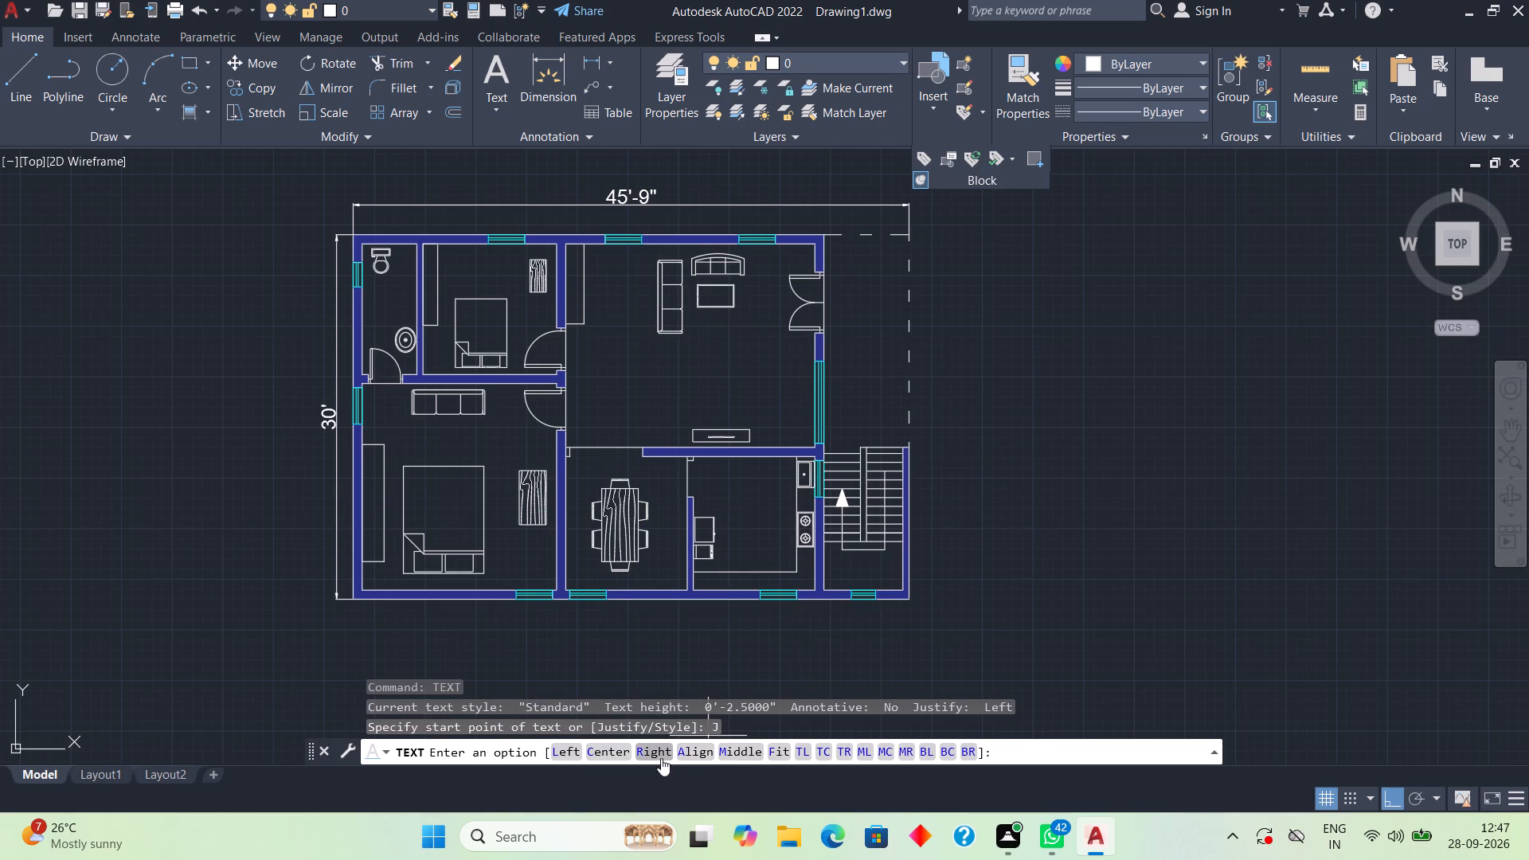
{"action": "left_click", "coordinate": [612, 758]}
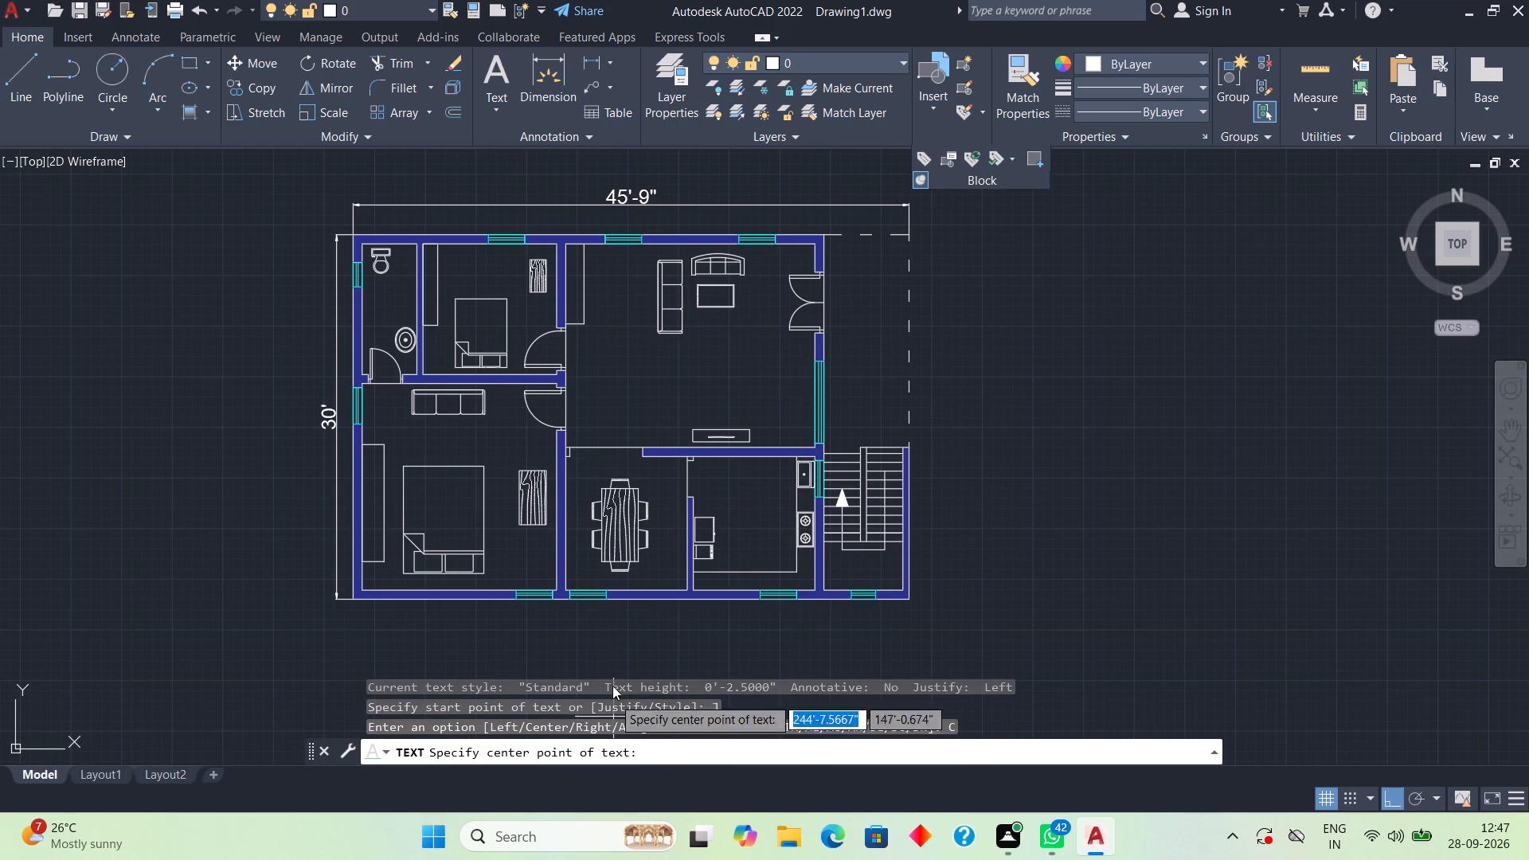
{"action": "left_click", "coordinate": [688, 377]}
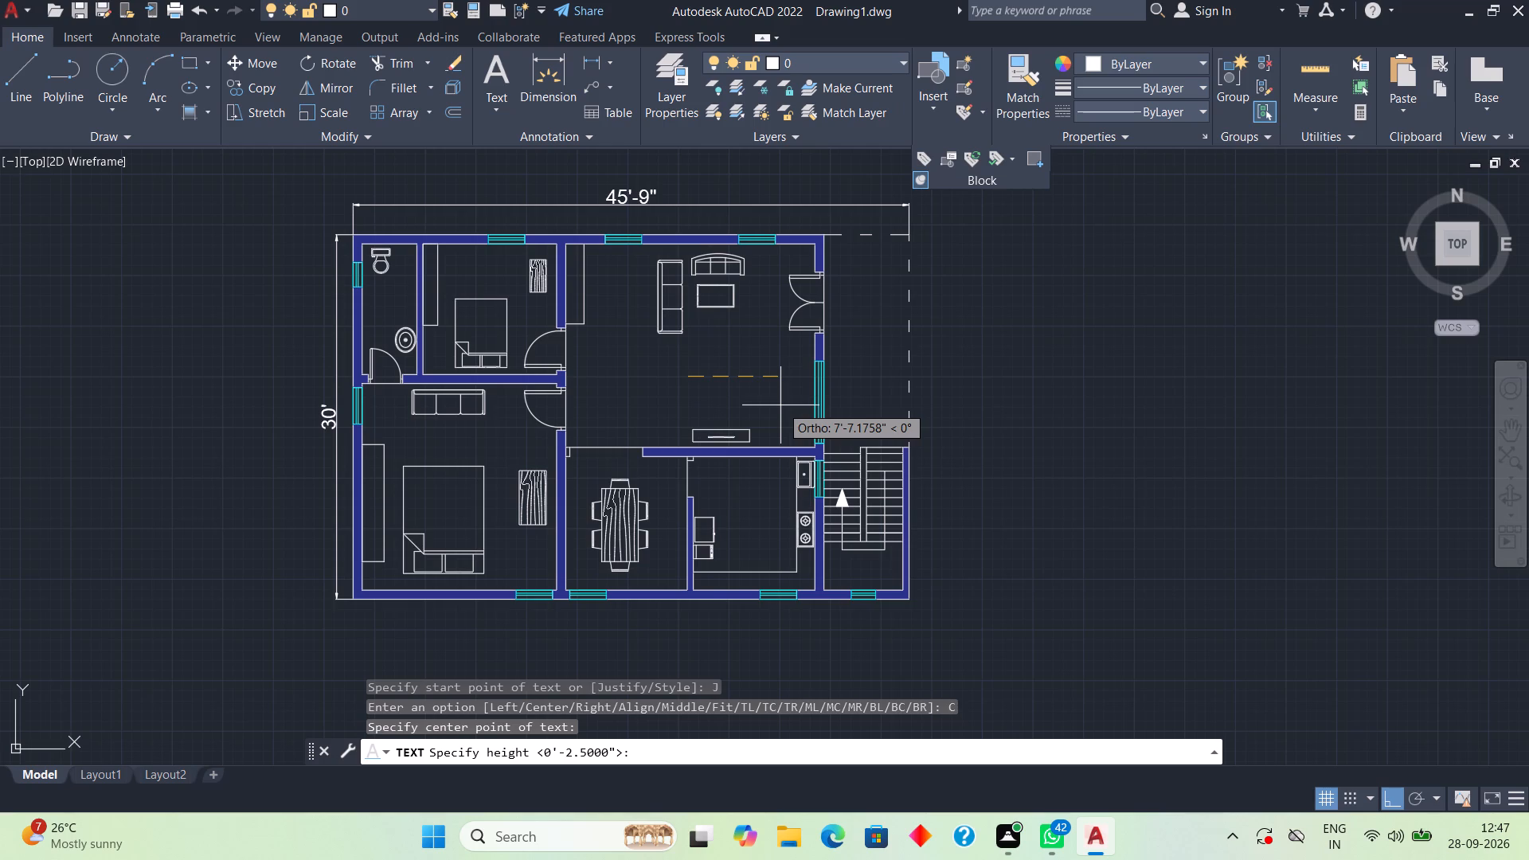
{"action": "key", "text": "h"}
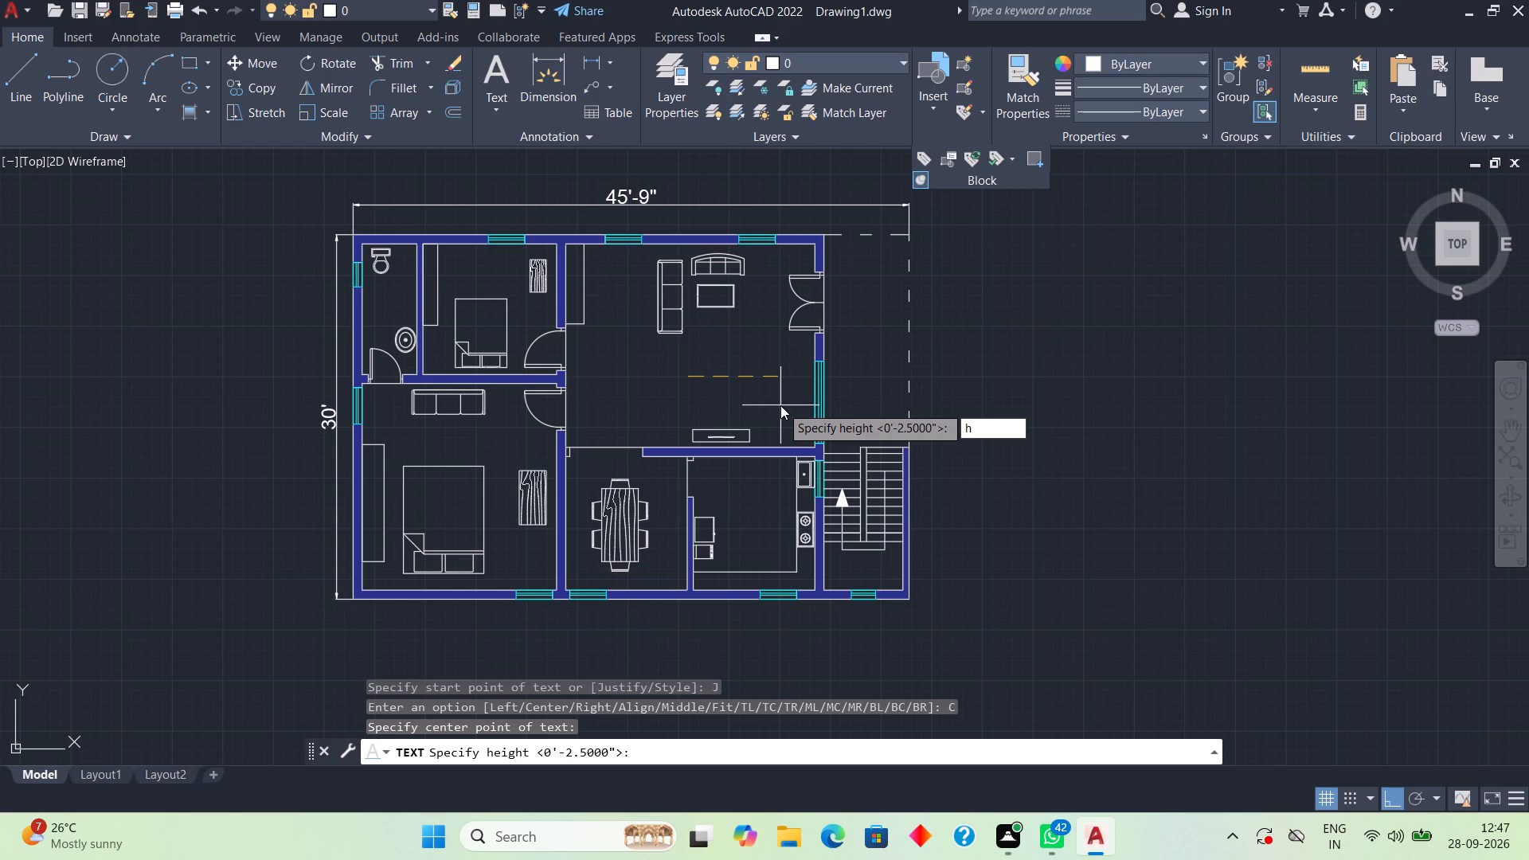
{"action": "key", "text": "BackSpace"}
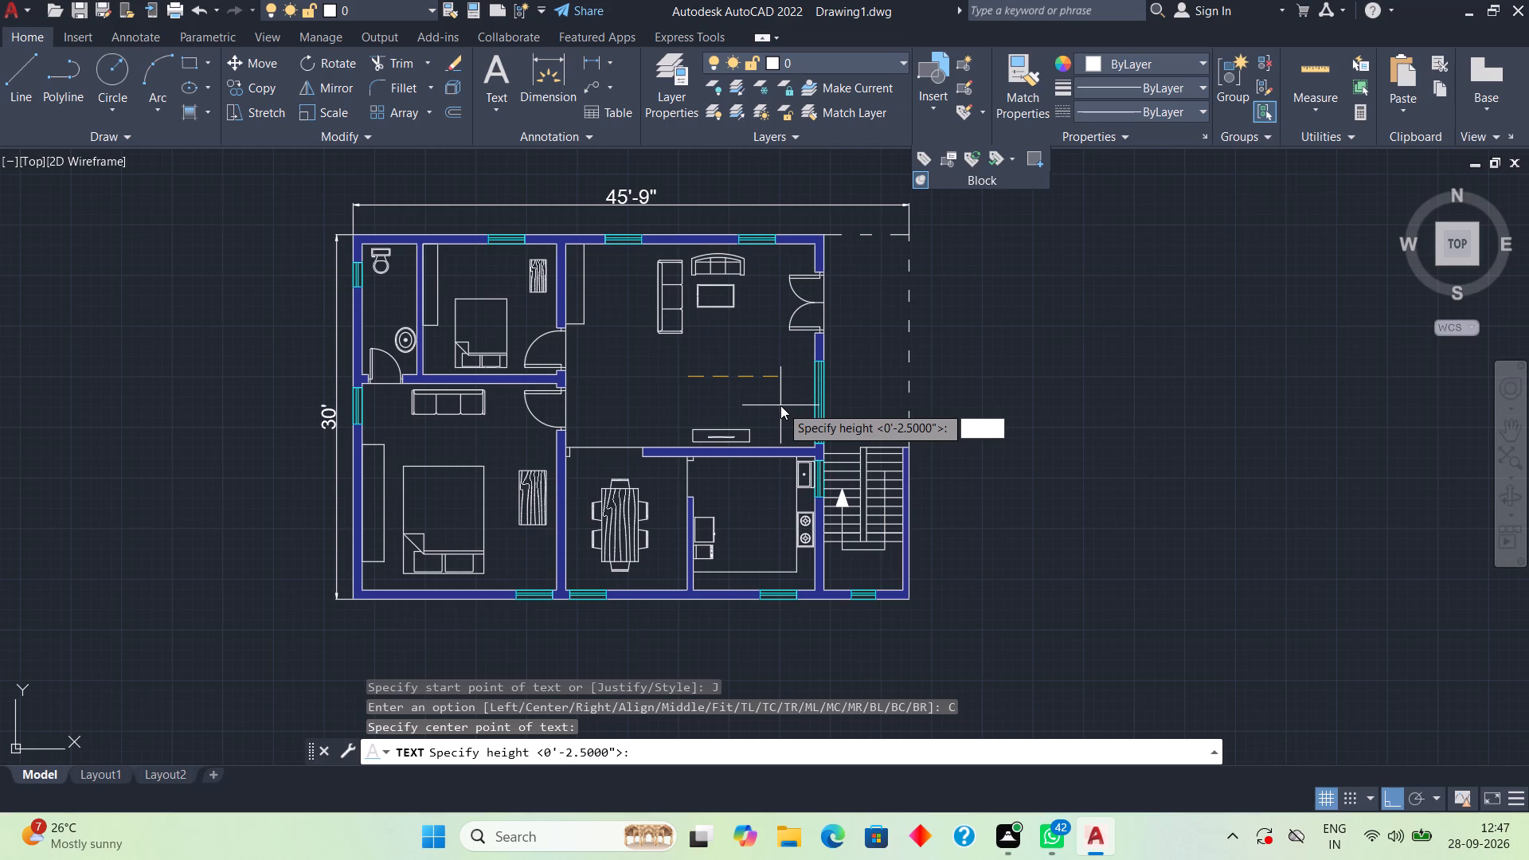
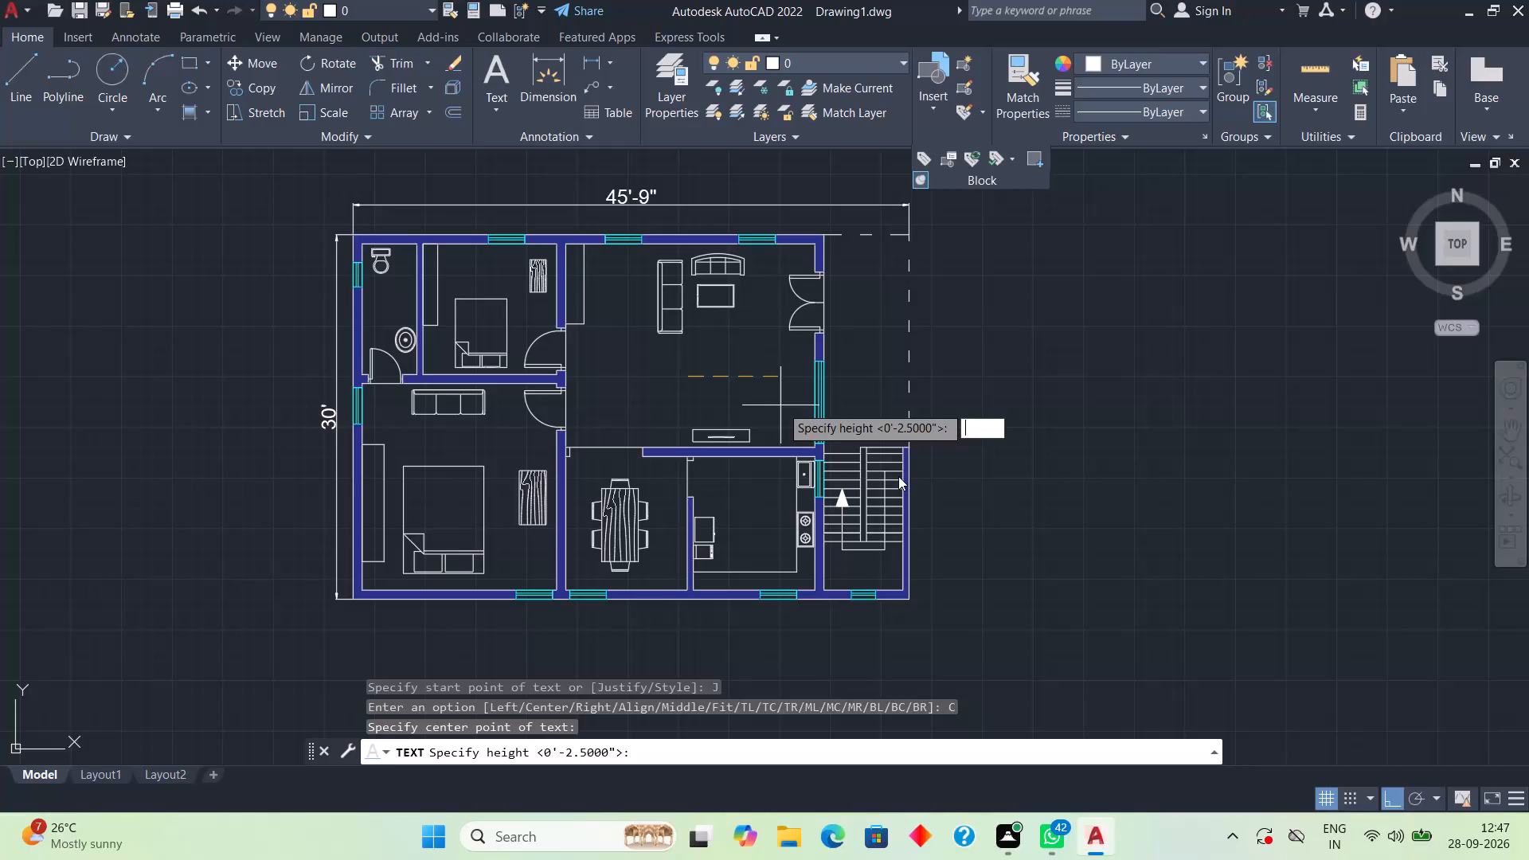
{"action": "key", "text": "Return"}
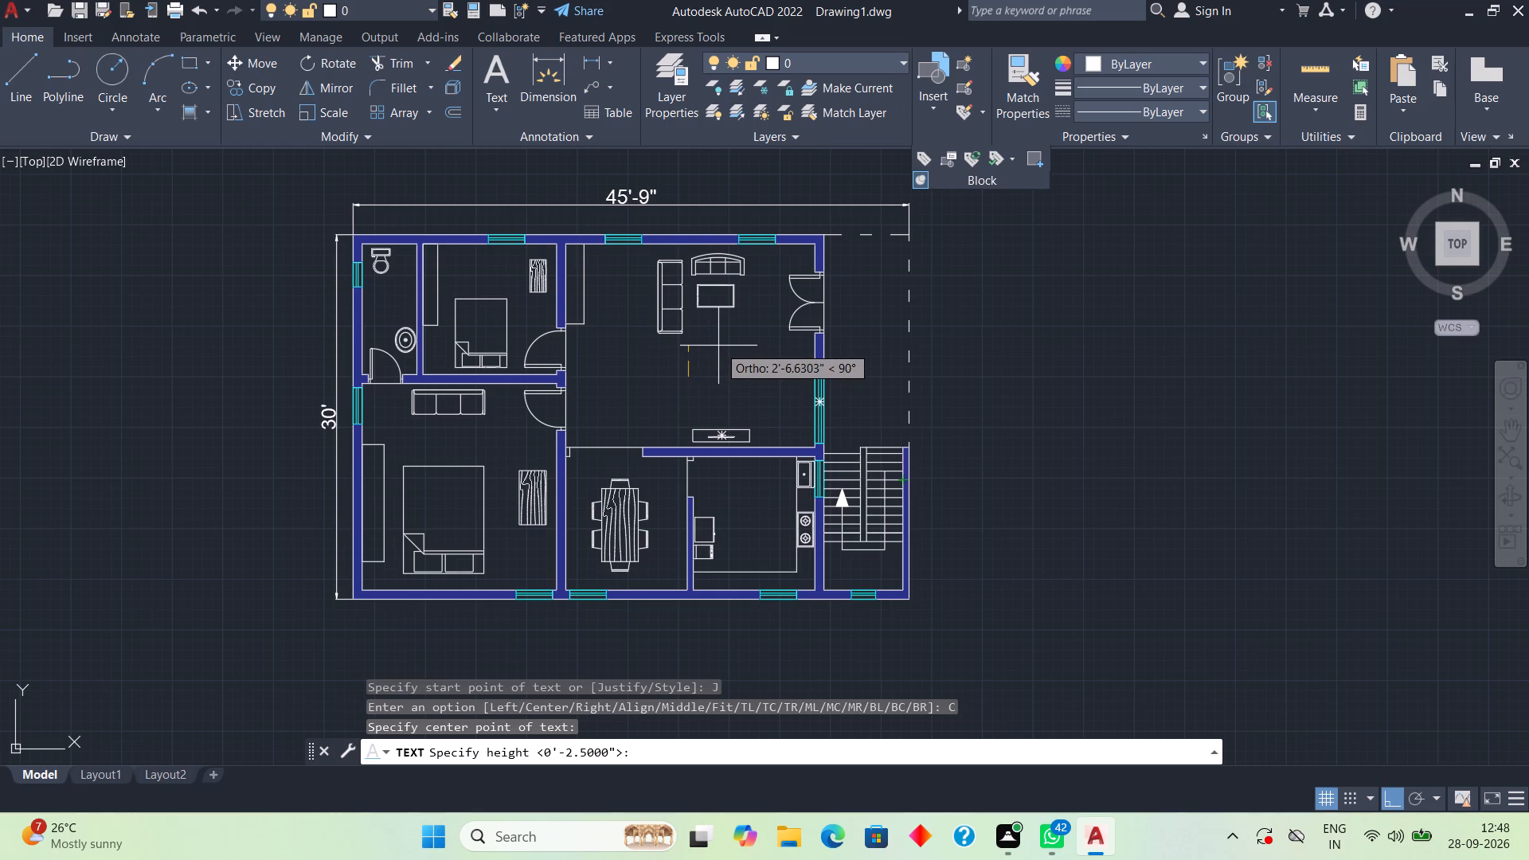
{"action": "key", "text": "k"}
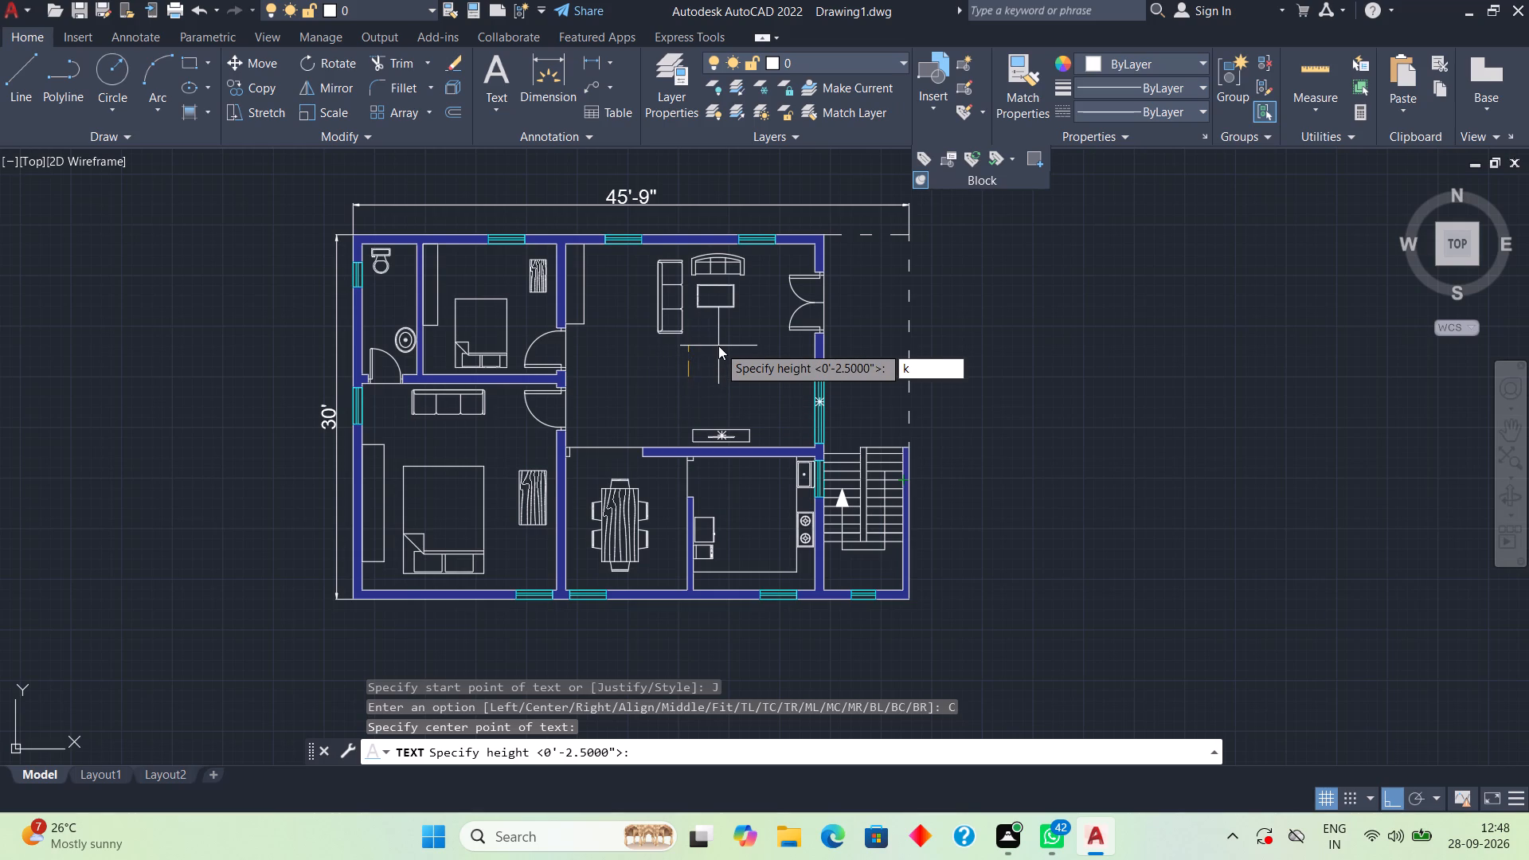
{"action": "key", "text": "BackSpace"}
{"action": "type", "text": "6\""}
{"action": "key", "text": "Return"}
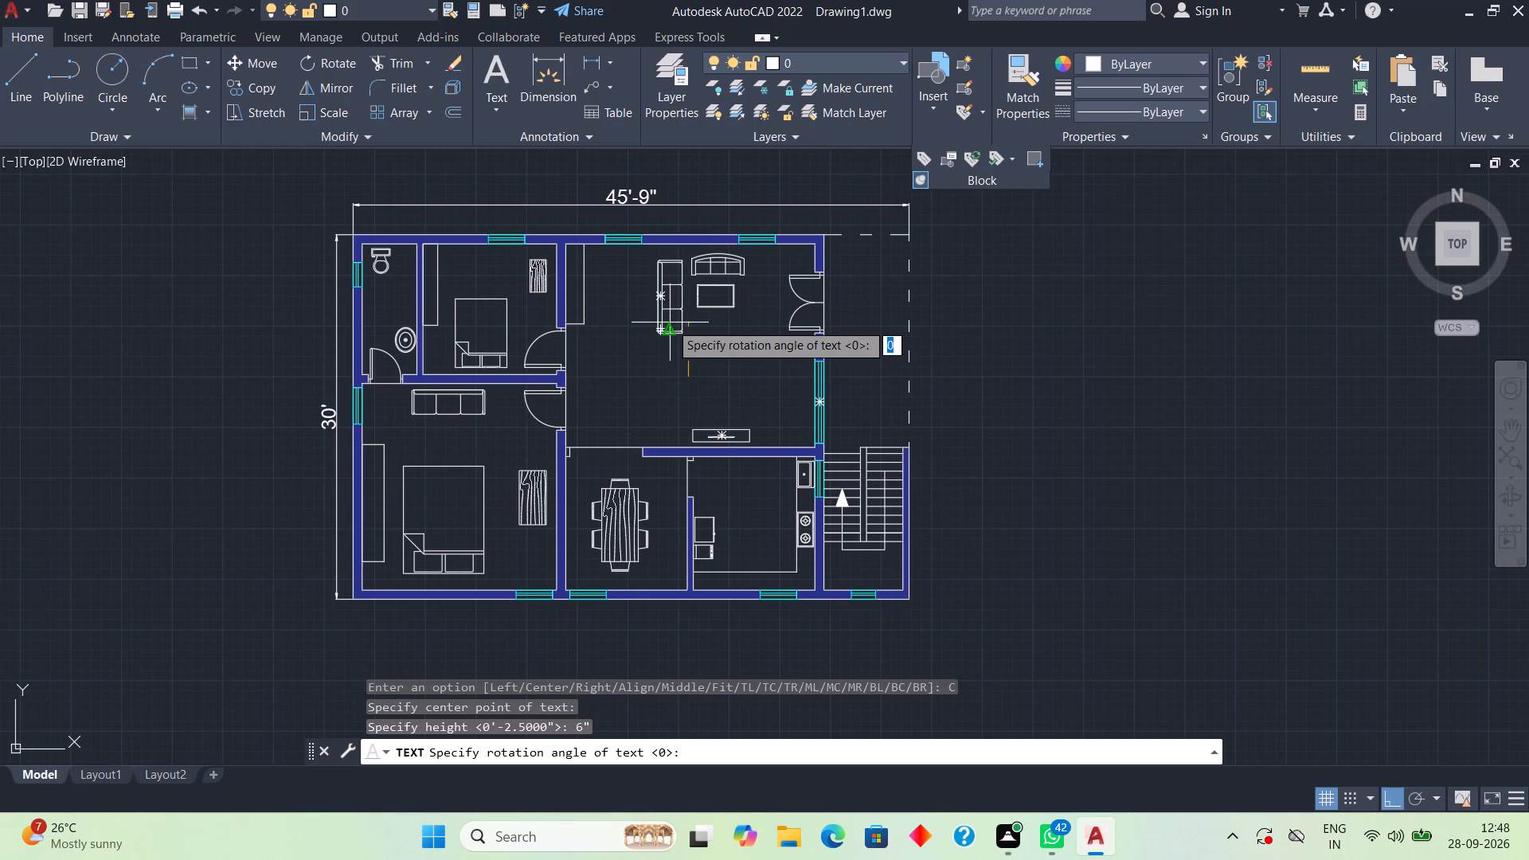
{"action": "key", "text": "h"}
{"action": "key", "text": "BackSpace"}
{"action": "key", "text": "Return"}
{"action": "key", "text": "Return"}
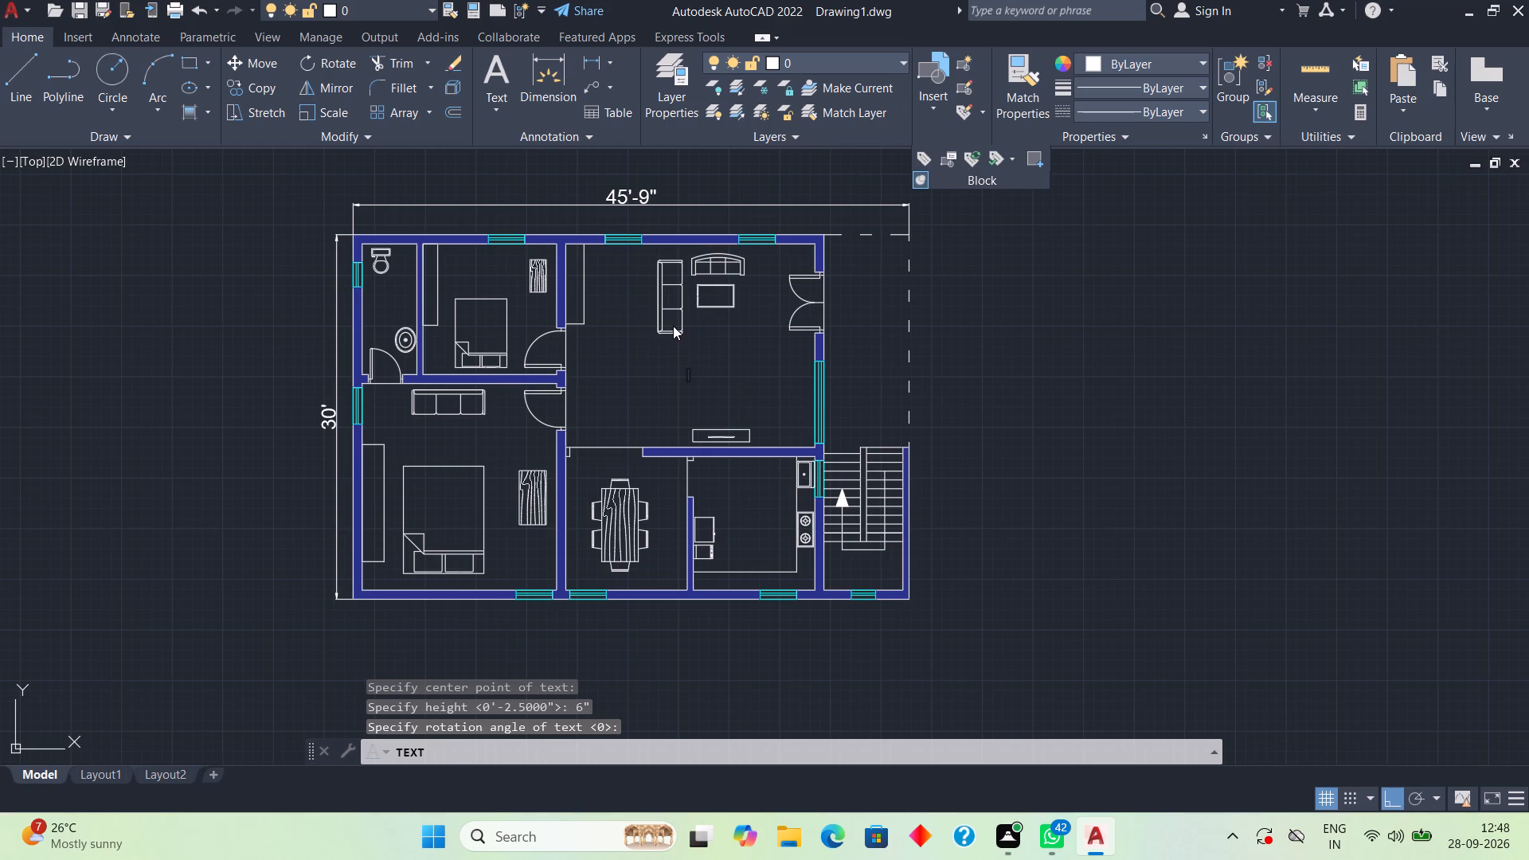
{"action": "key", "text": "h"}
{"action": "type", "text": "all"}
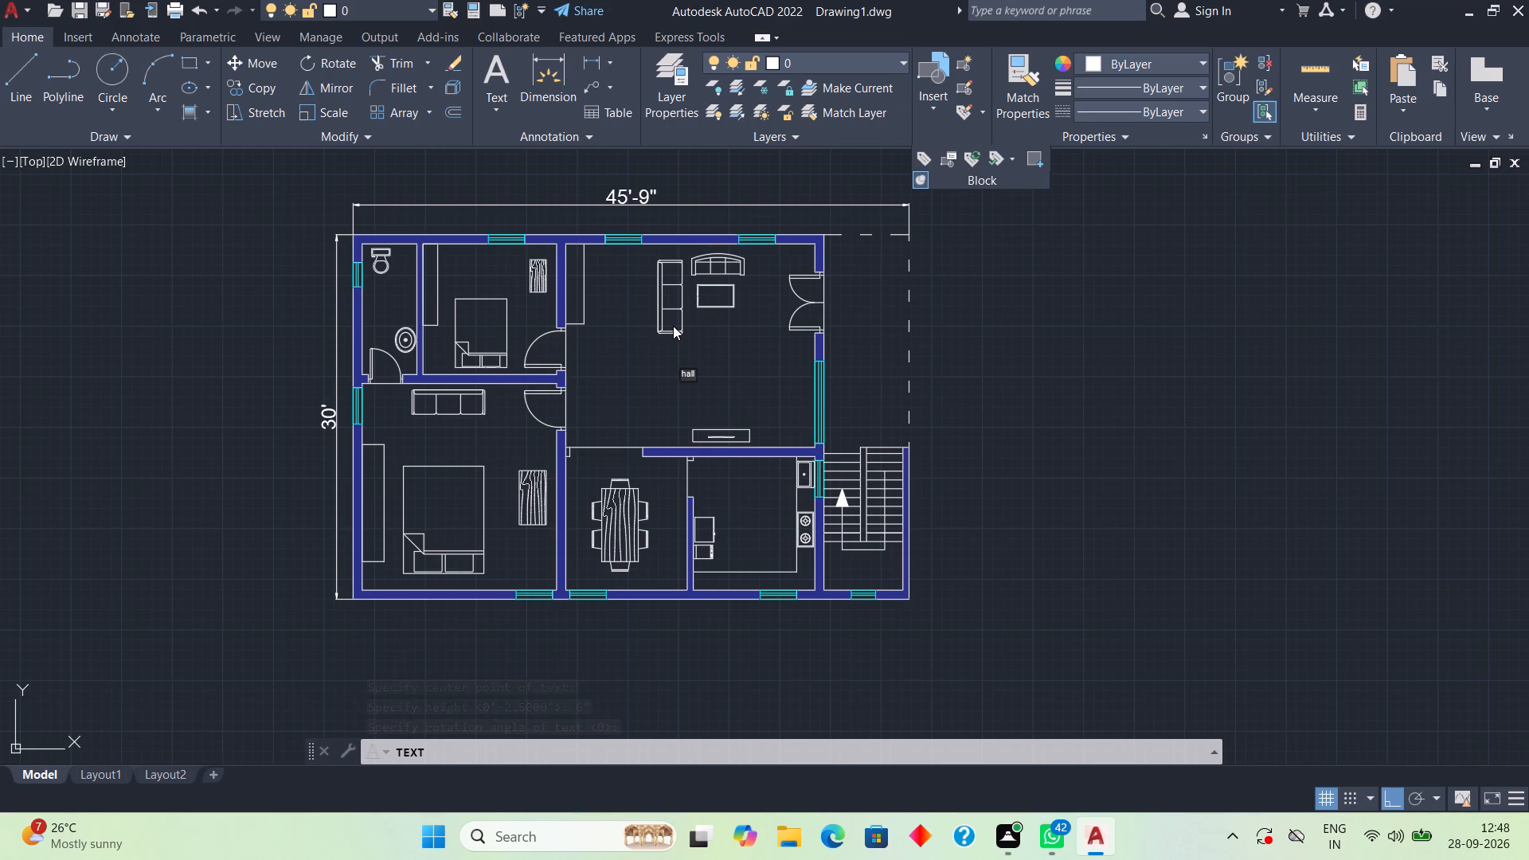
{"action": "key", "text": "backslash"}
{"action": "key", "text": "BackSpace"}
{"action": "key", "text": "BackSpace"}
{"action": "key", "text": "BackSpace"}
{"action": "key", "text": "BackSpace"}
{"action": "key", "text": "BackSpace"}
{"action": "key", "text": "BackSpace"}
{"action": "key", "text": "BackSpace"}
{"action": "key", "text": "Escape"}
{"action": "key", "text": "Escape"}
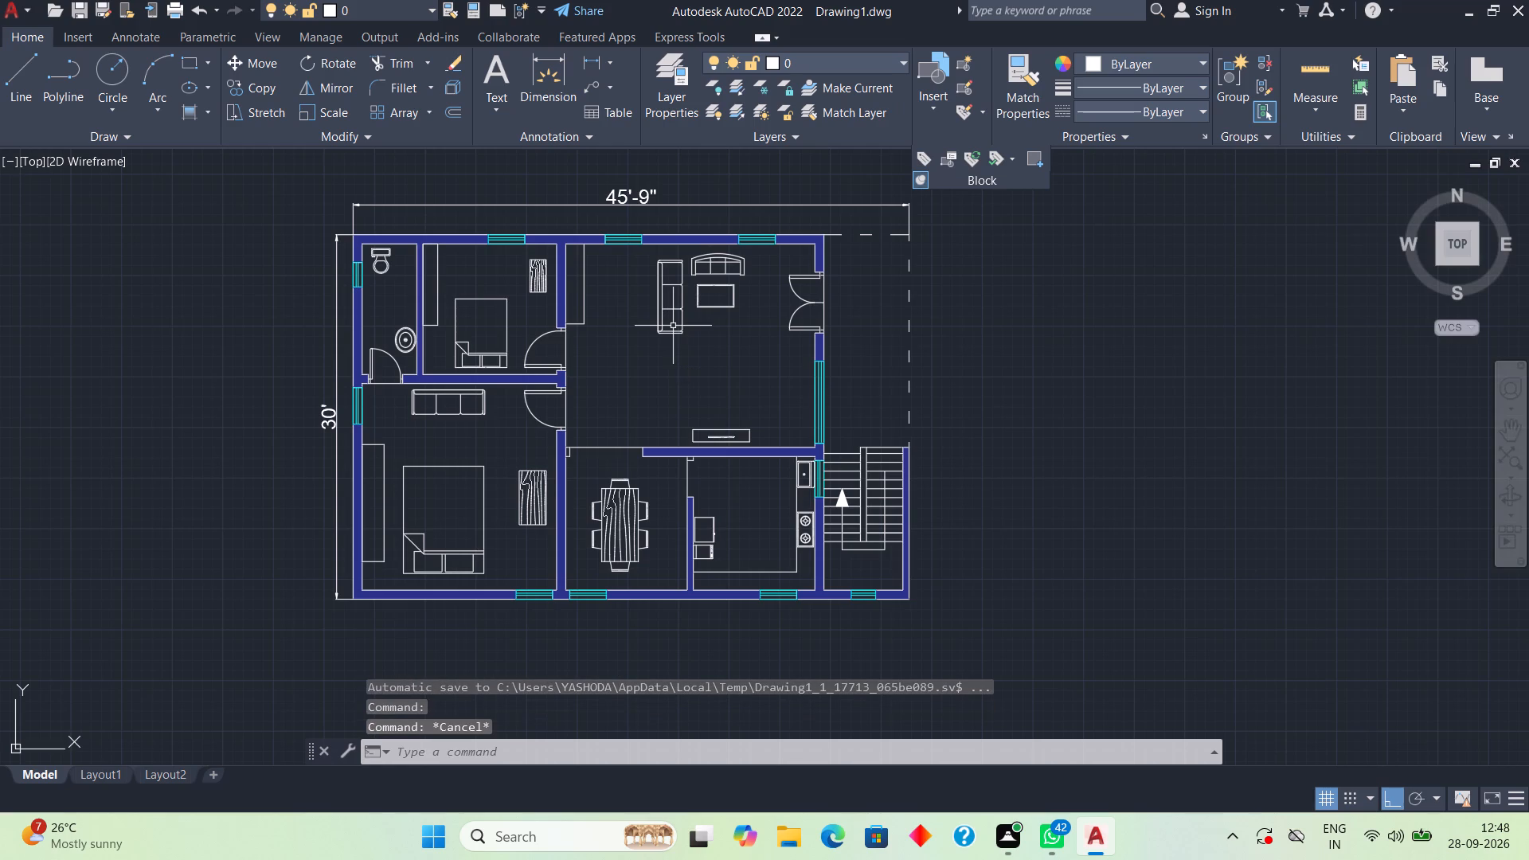
Add a centered single-line text "HALL" in the living room's open floor, with 1' text height and 0 rotation.
{"action": "scroll", "coordinate": [643, 389], "scroll_direction": "up", "scroll_amount": 2}
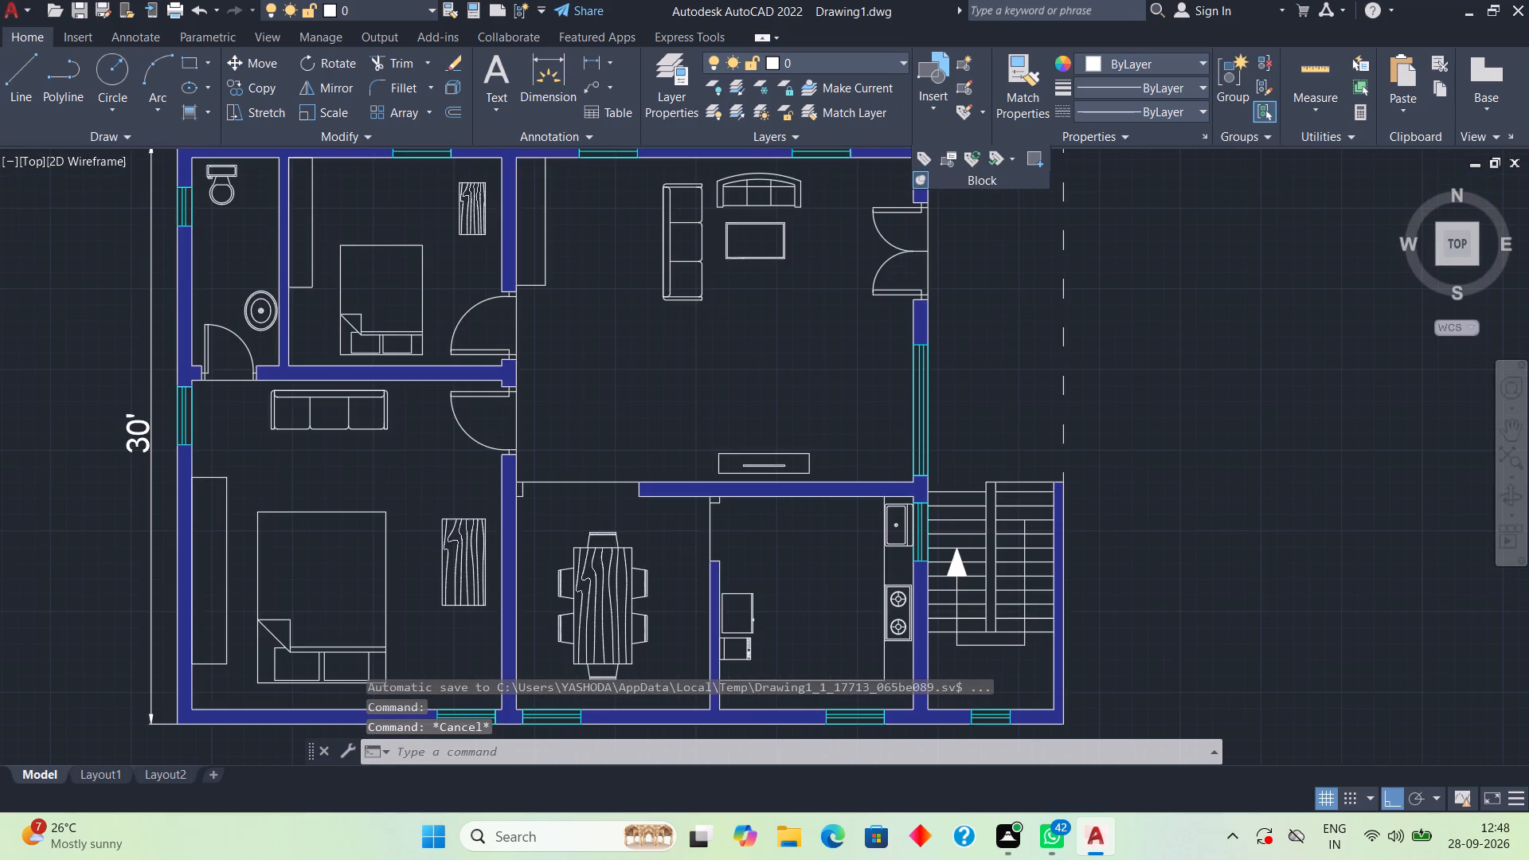
{"action": "type", "text": "text"}
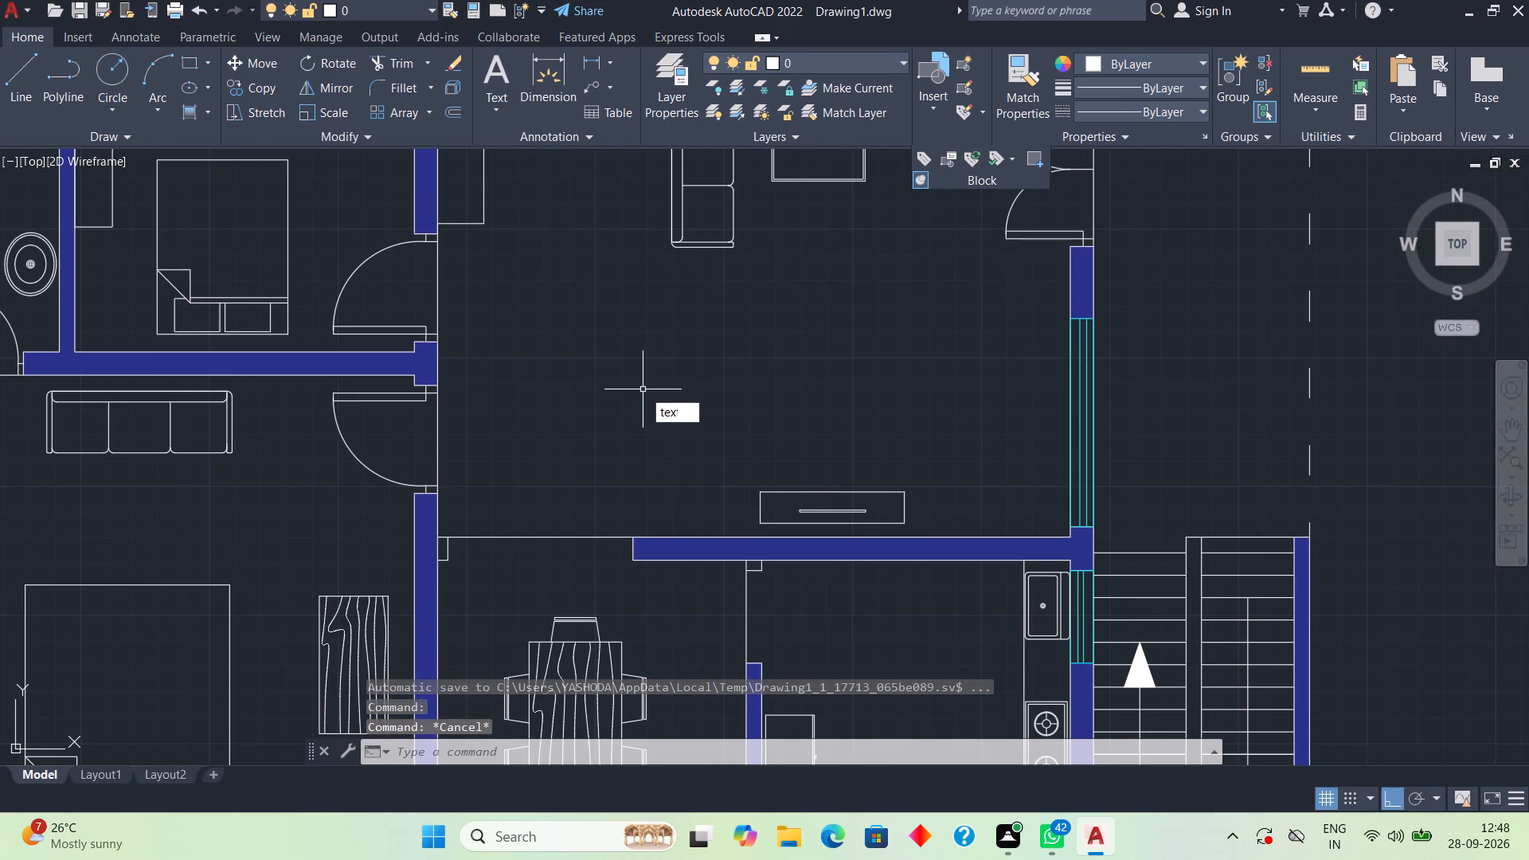
{"action": "key", "text": "space"}
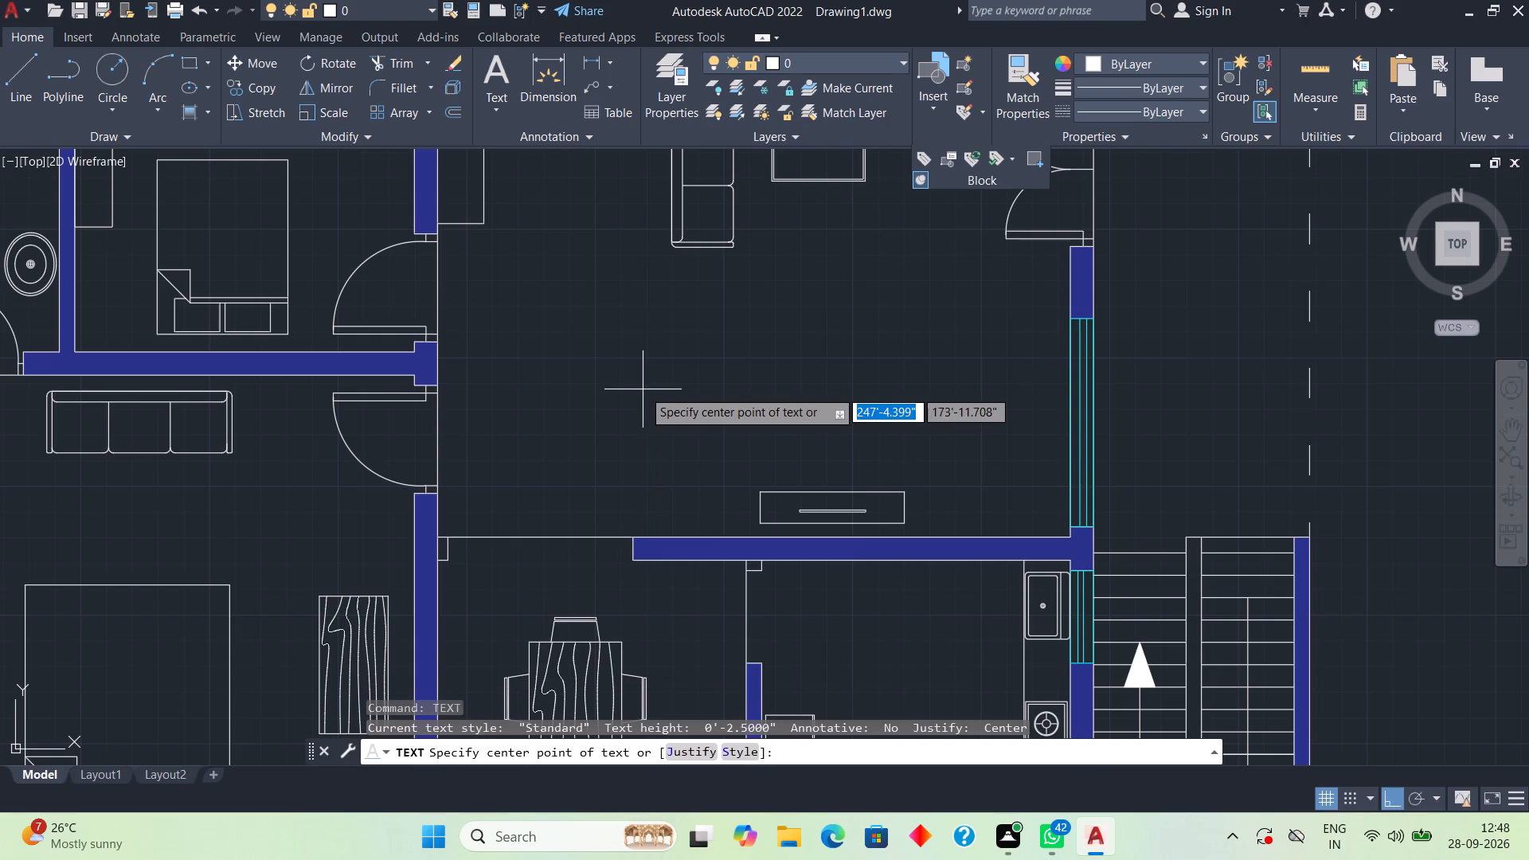
{"action": "left_click", "coordinate": [643, 389]}
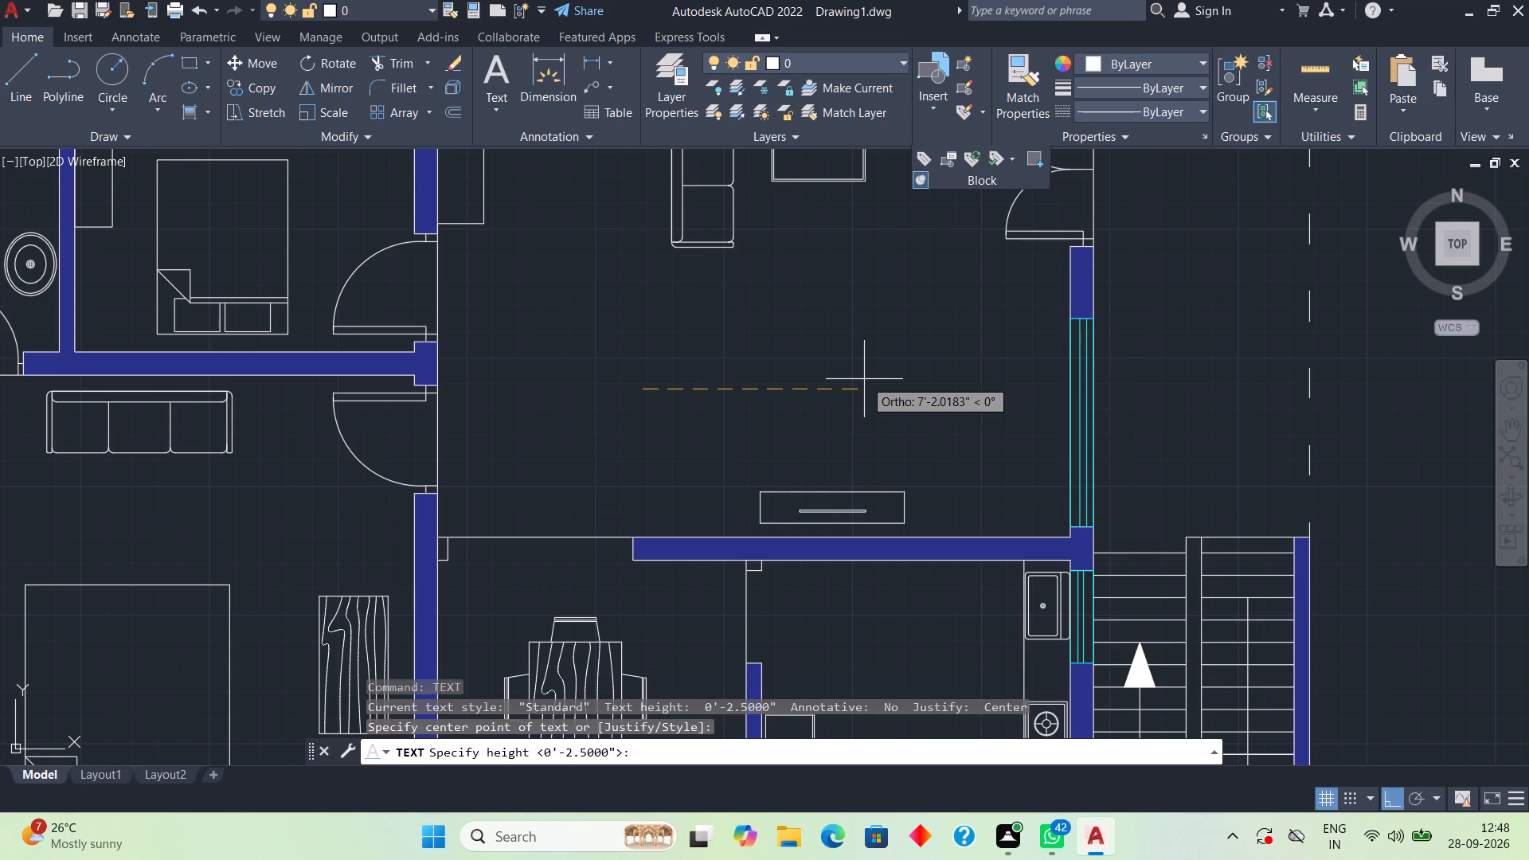
{"action": "type", "text": "1'"}
{"action": "key", "text": "Return"}
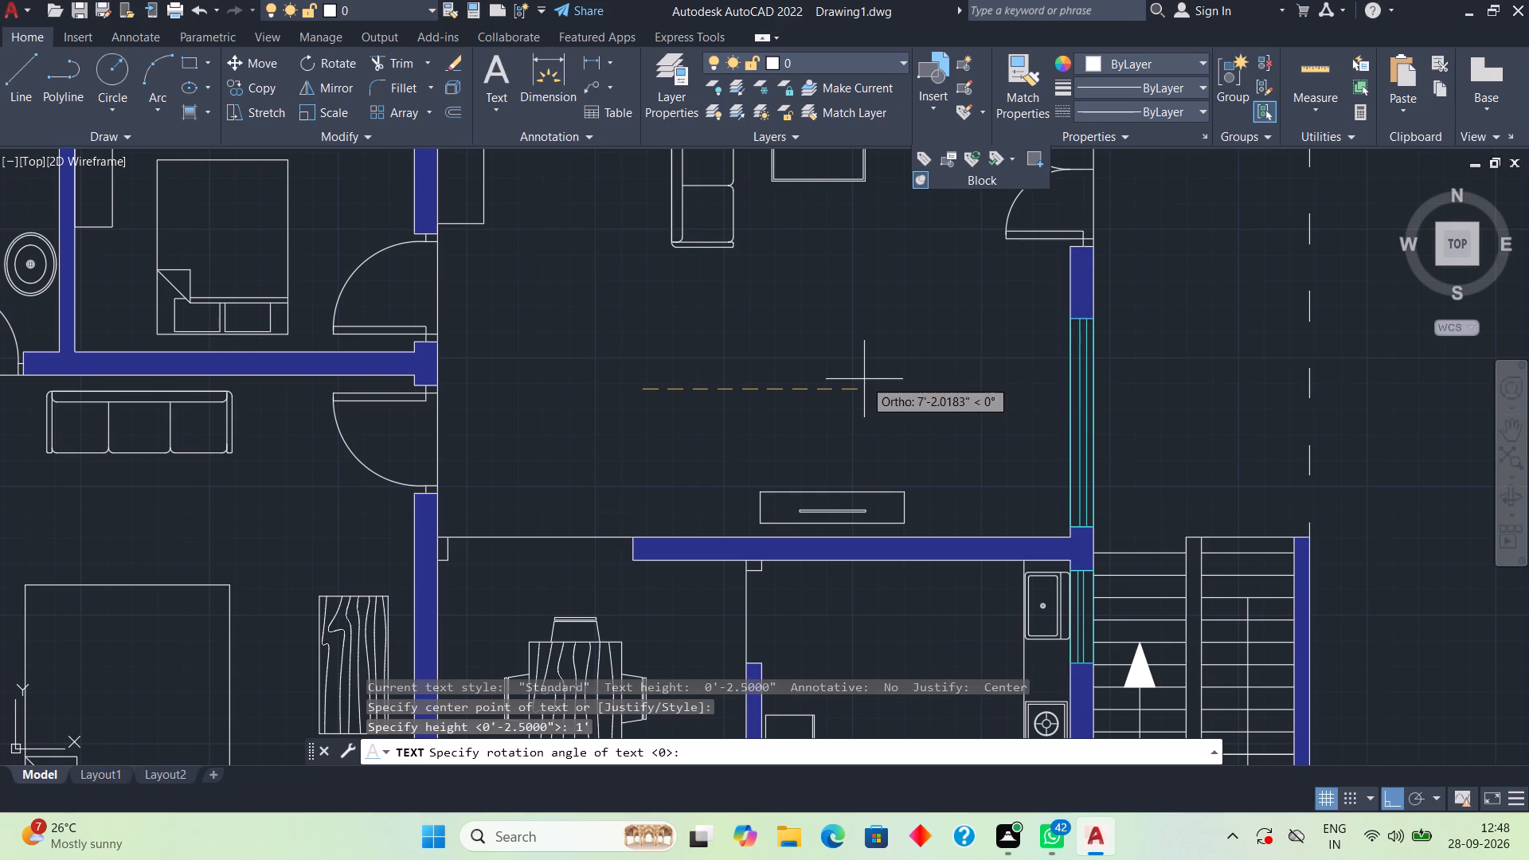
{"action": "key", "text": "Return"}
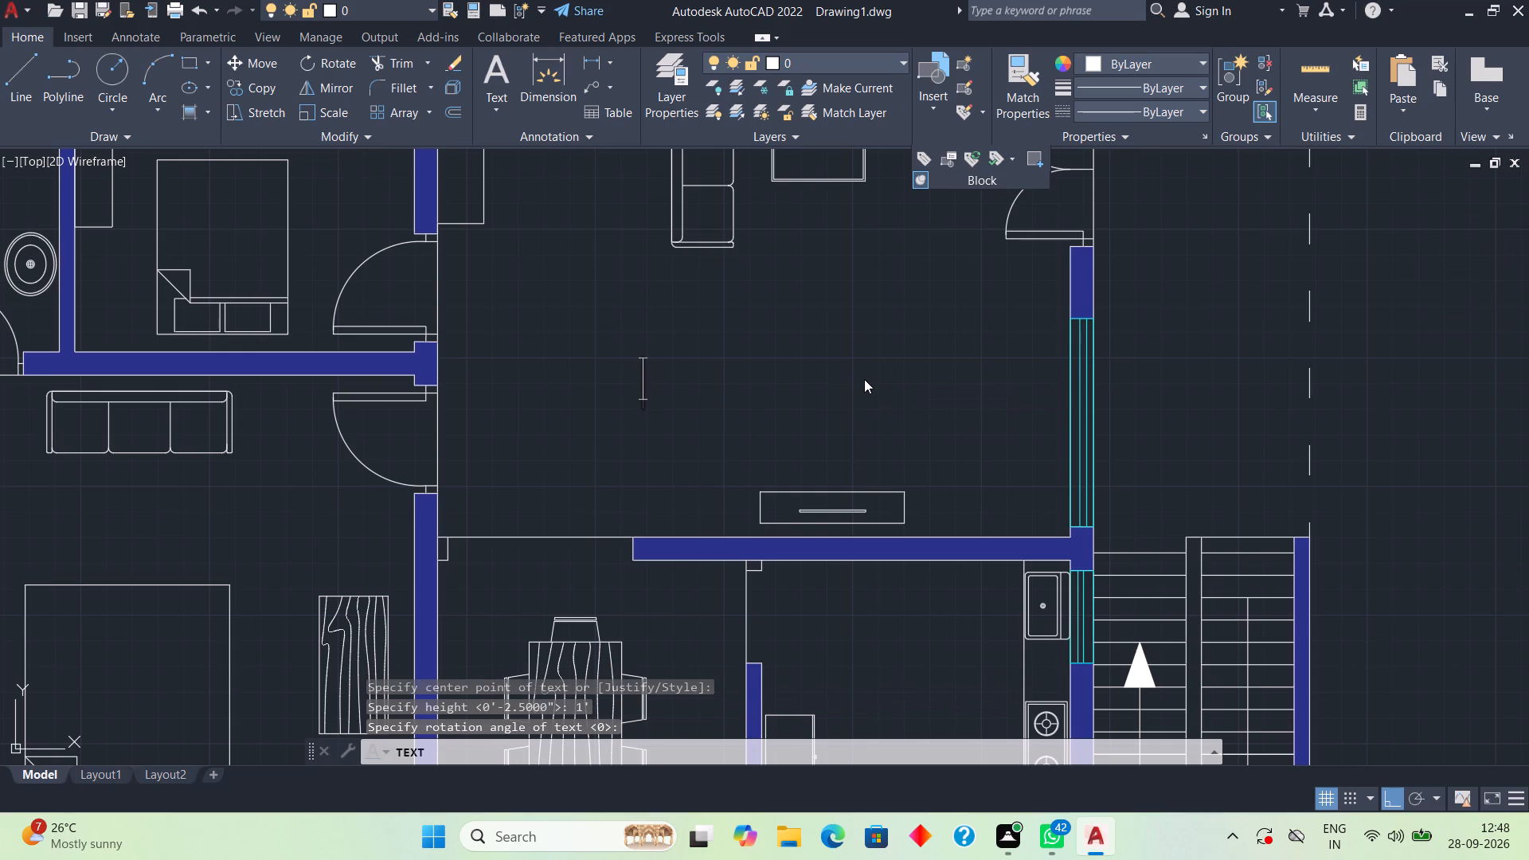
{"action": "type", "text": "hall"}
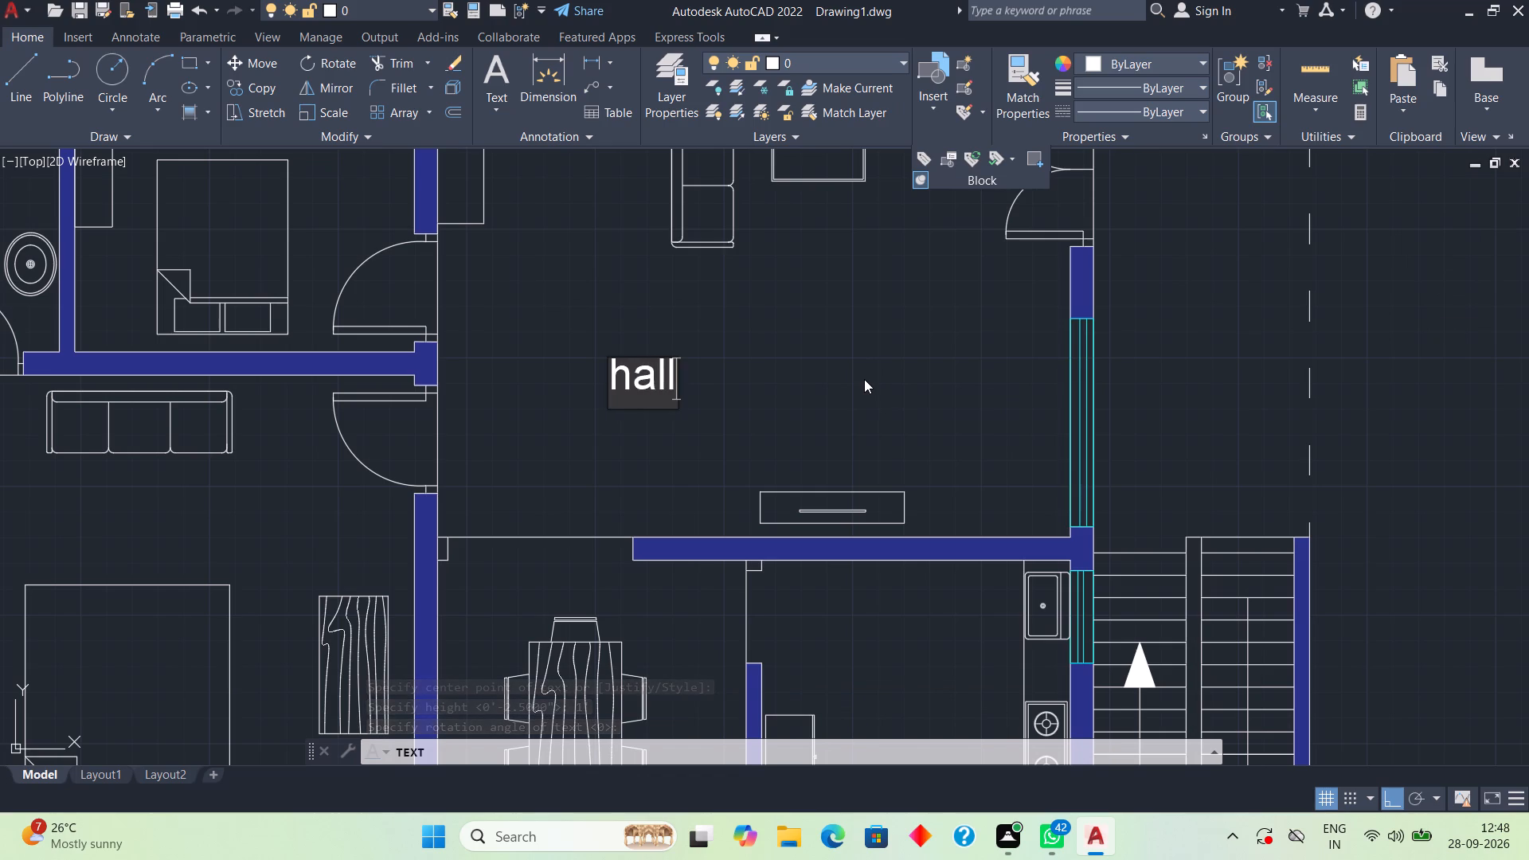
{"action": "key", "text": "BackSpace"}
{"action": "key", "text": "BackSpace"}
{"action": "key", "text": "BackSpace"}
{"action": "key", "text": "BackSpace"}
{"action": "key", "text": "BackSpace"}
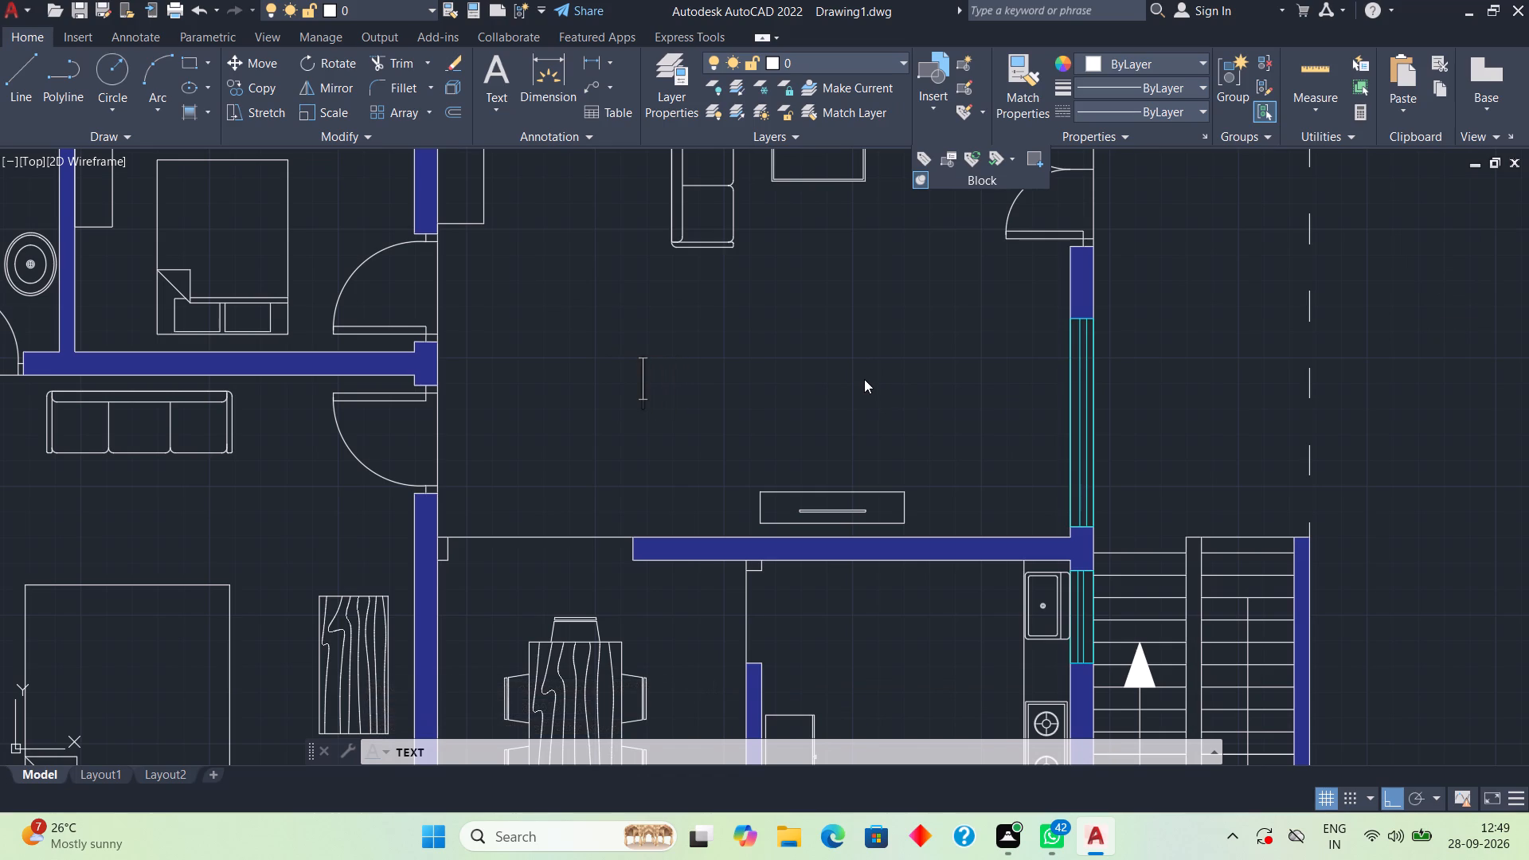
{"action": "type", "text": "HA"}
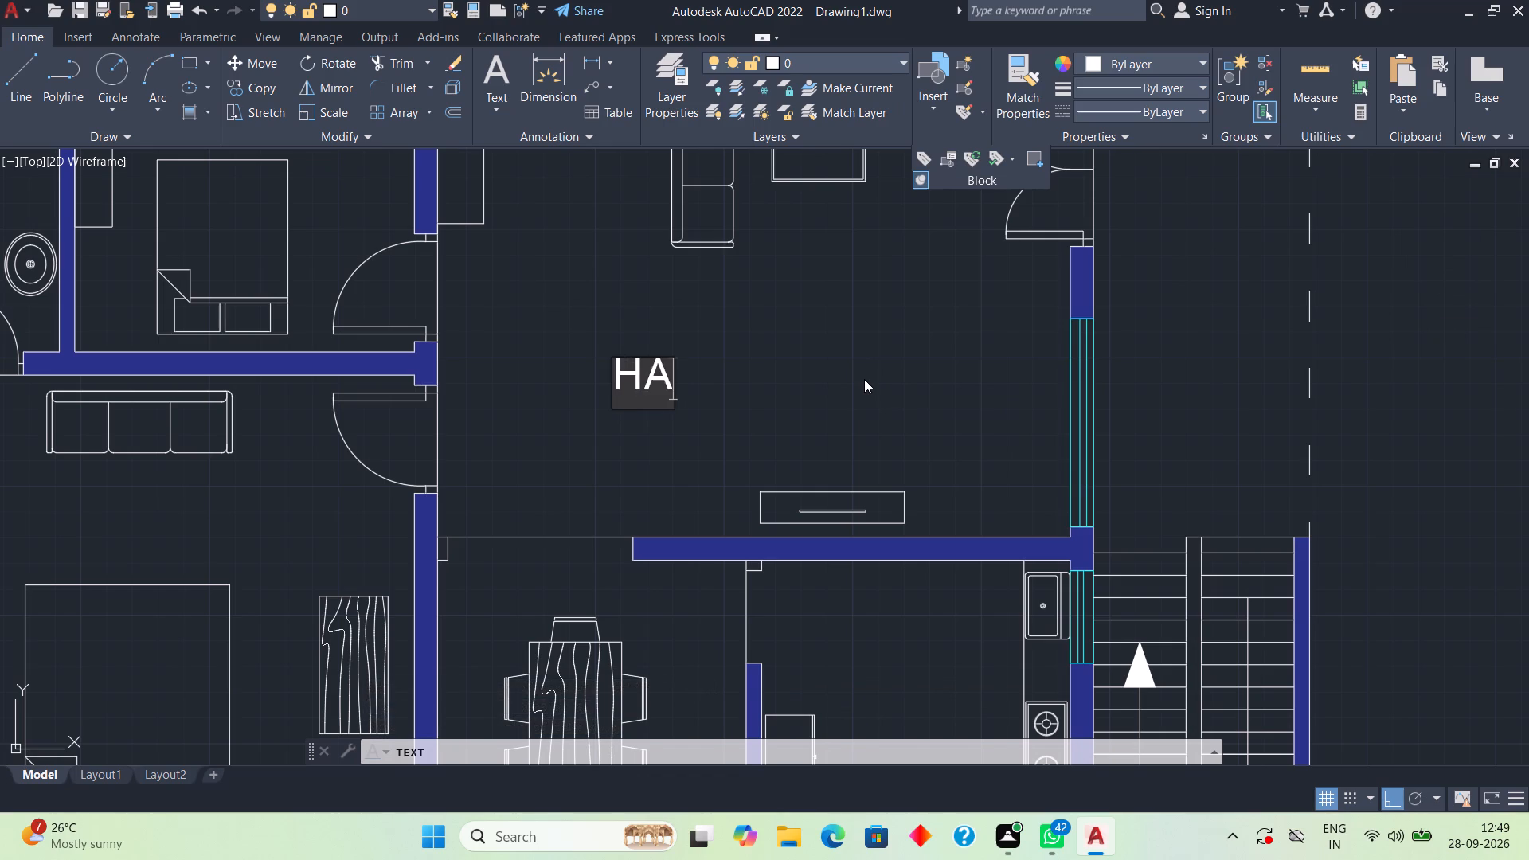
{"action": "type", "text": "LL"}
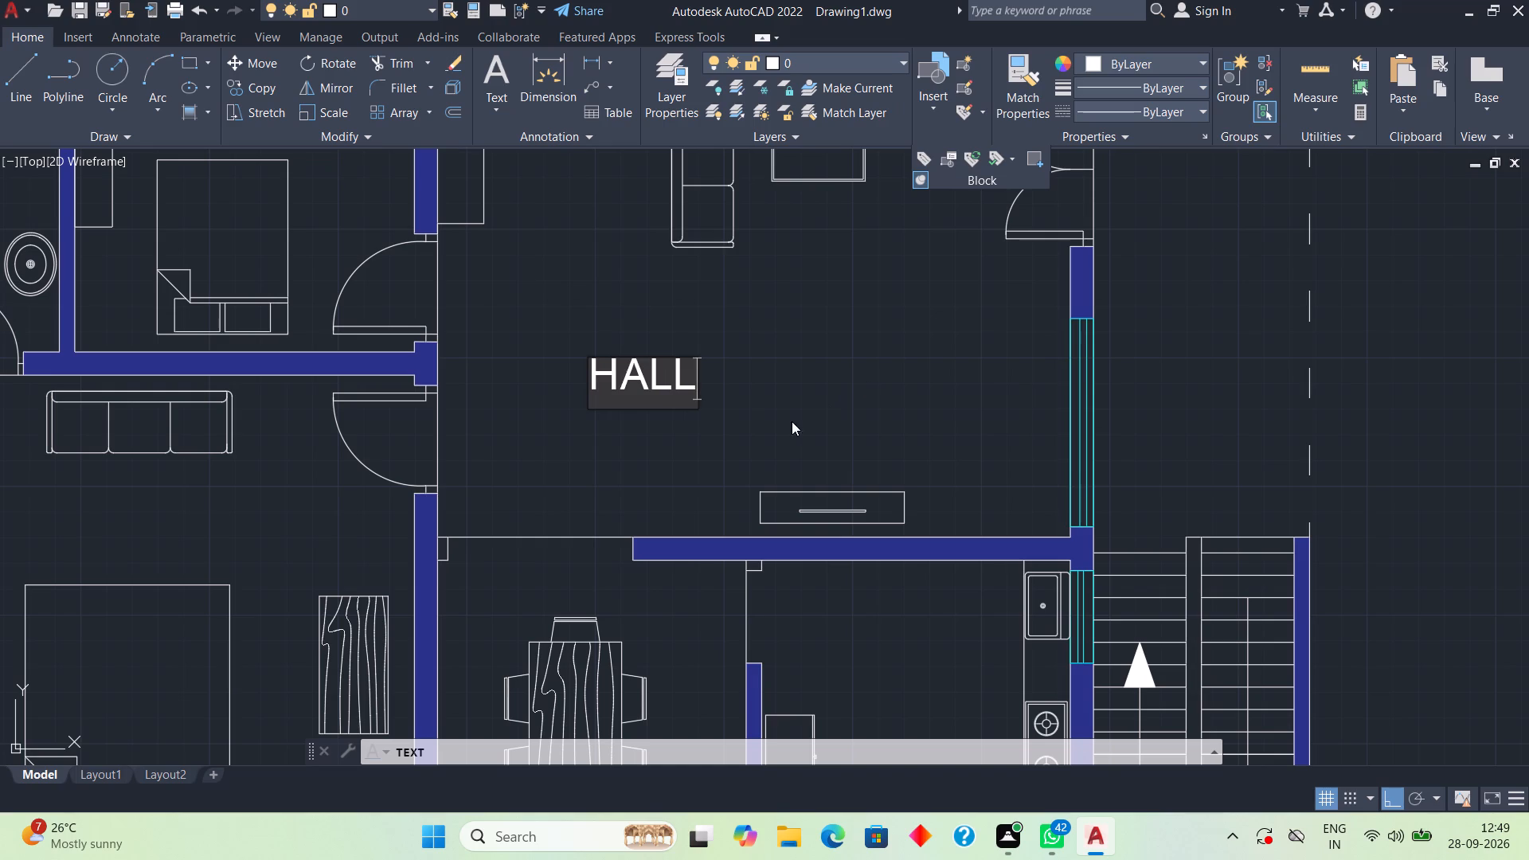
Add the room size 16'X20'6" as a second text line beneath HALL and finish that label.
{"action": "key", "text": "Return"}
{"action": "key", "text": "1"}
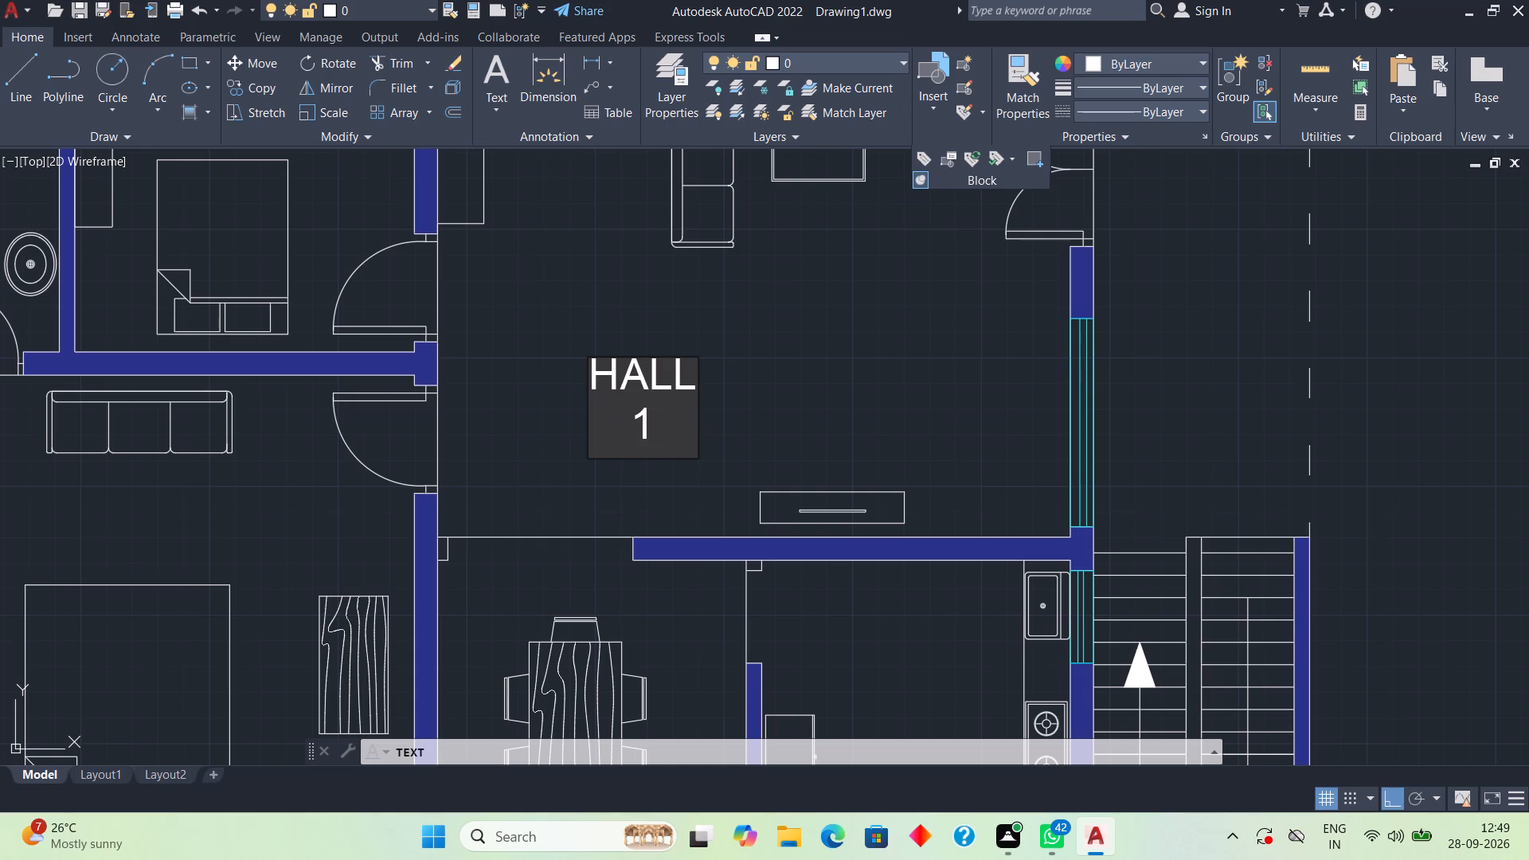
{"action": "key", "text": "6"}
{"action": "key", "text": "apostrophe"}
{"action": "key", "text": "x"}
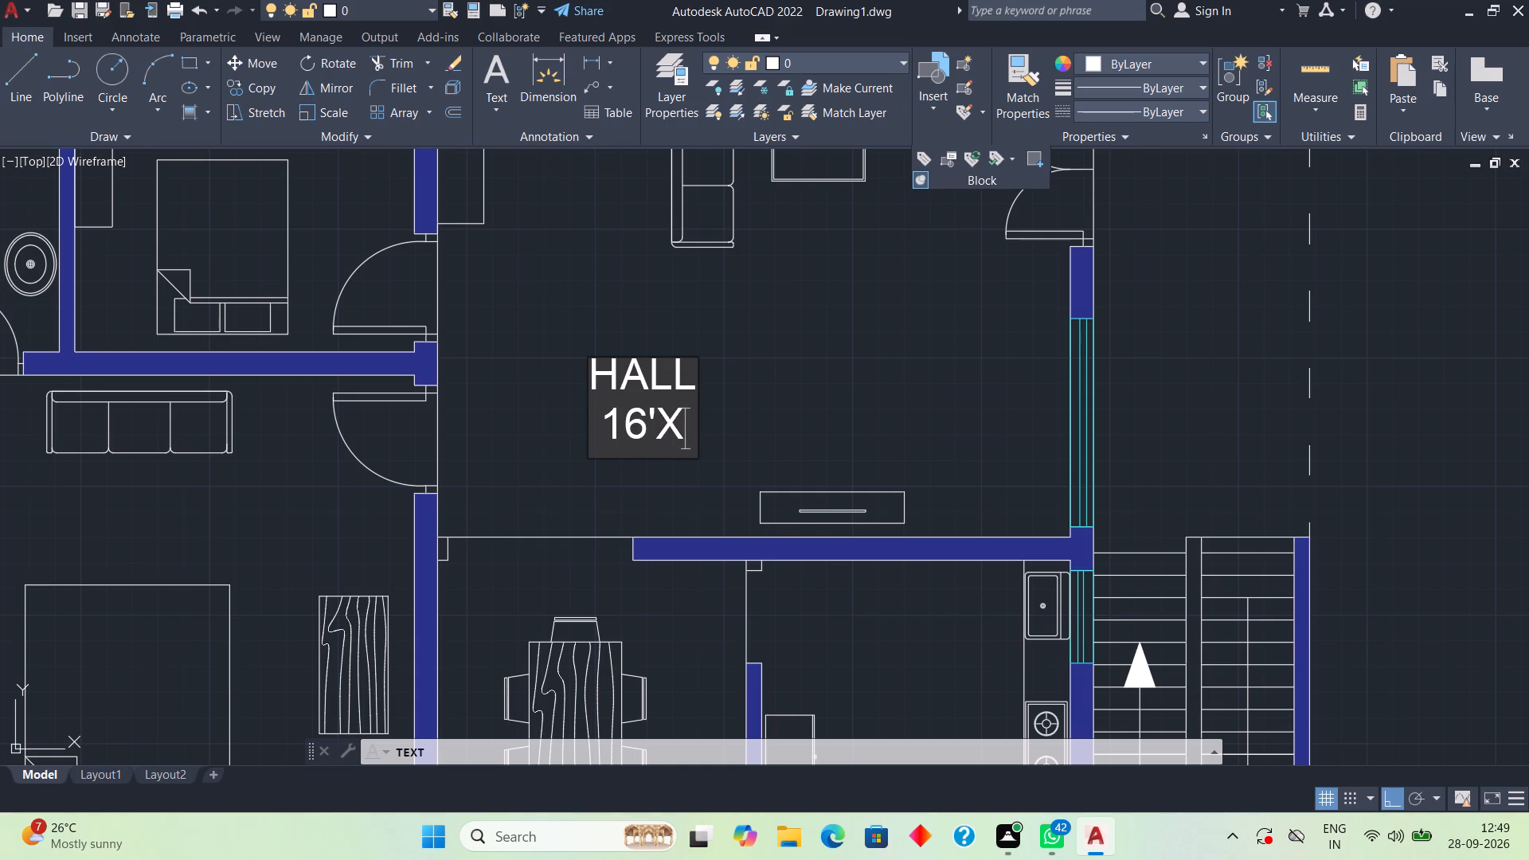
{"action": "key", "text": "2"}
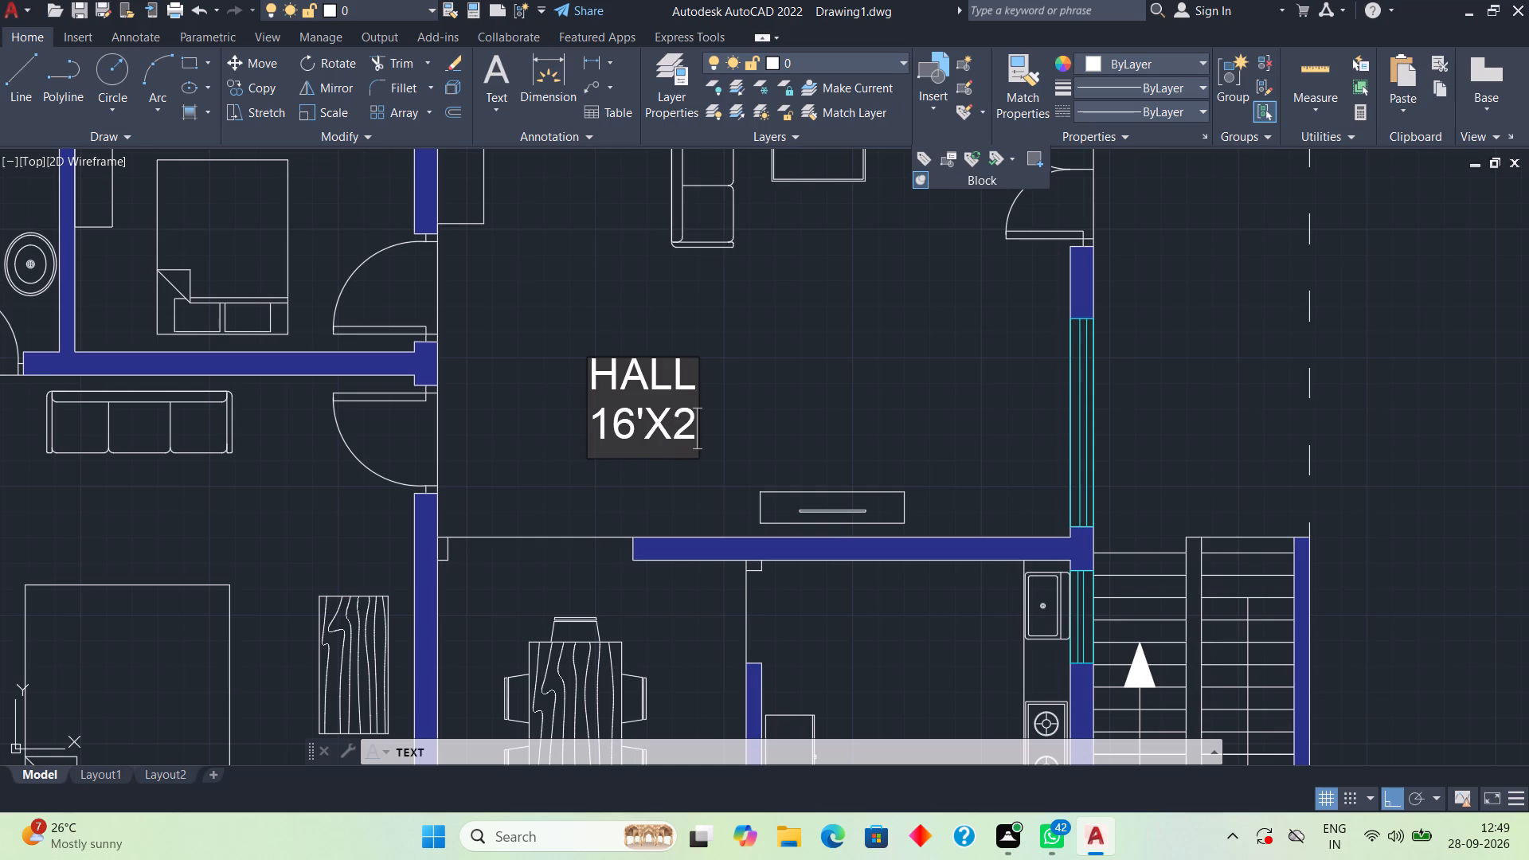
{"action": "key", "text": "0"}
{"action": "key", "text": "apostrophe"}
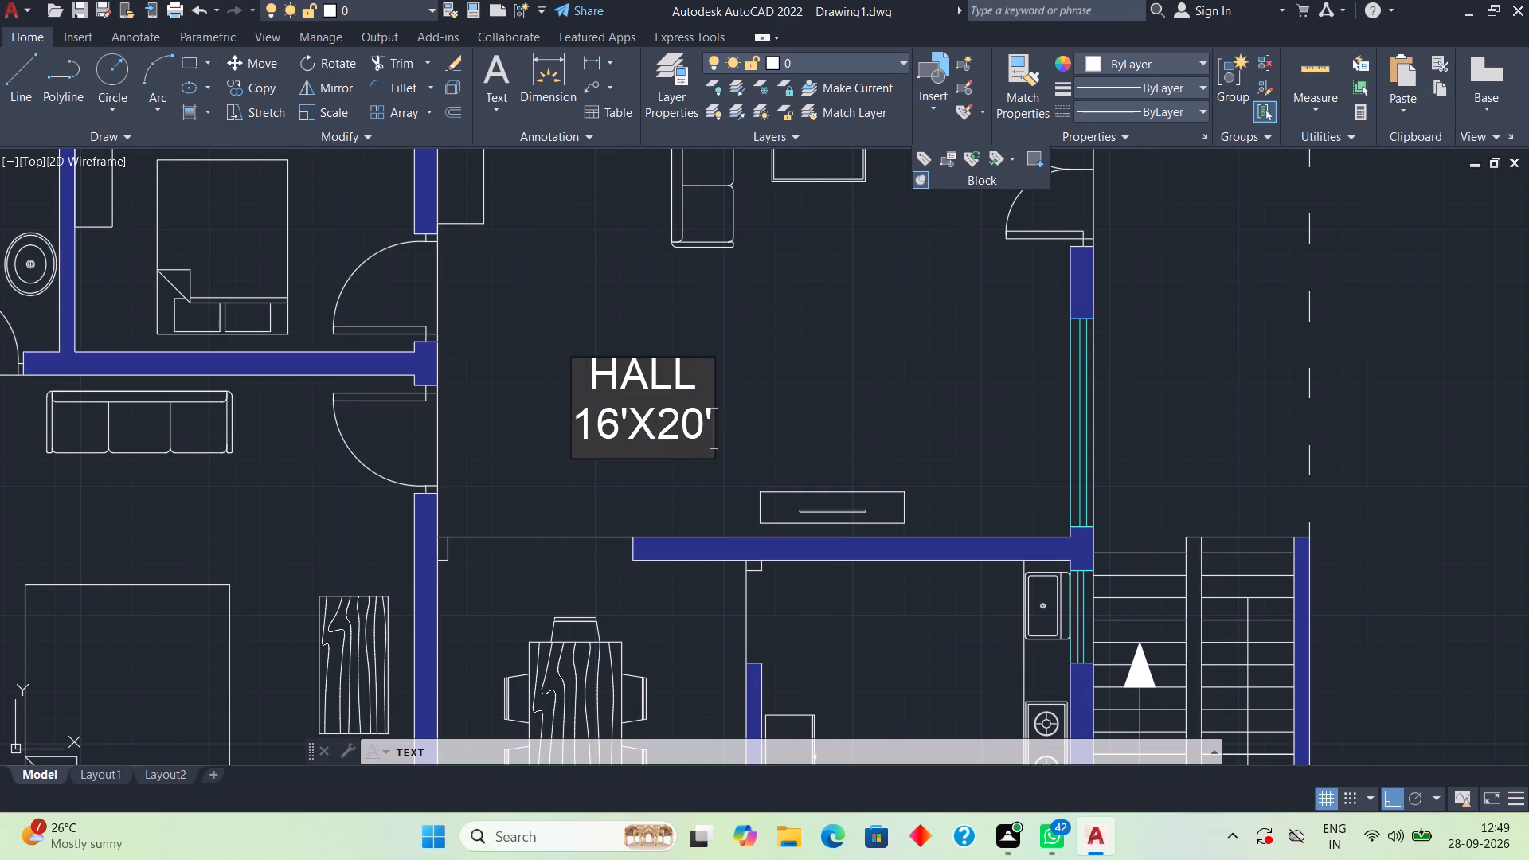
{"action": "key", "text": "6"}
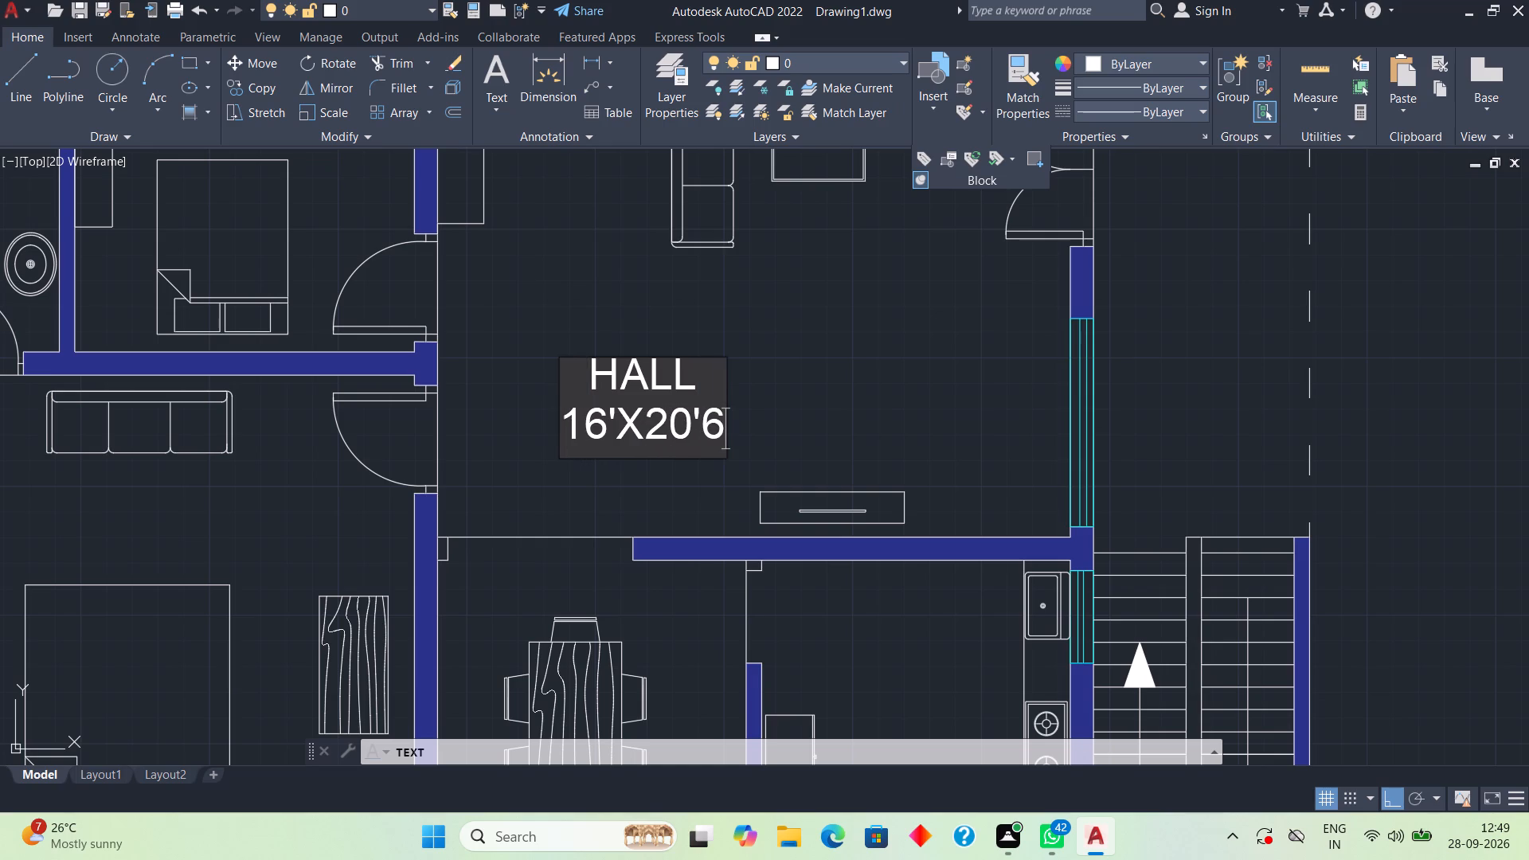
{"action": "key", "text": "shift+quotedbl"}
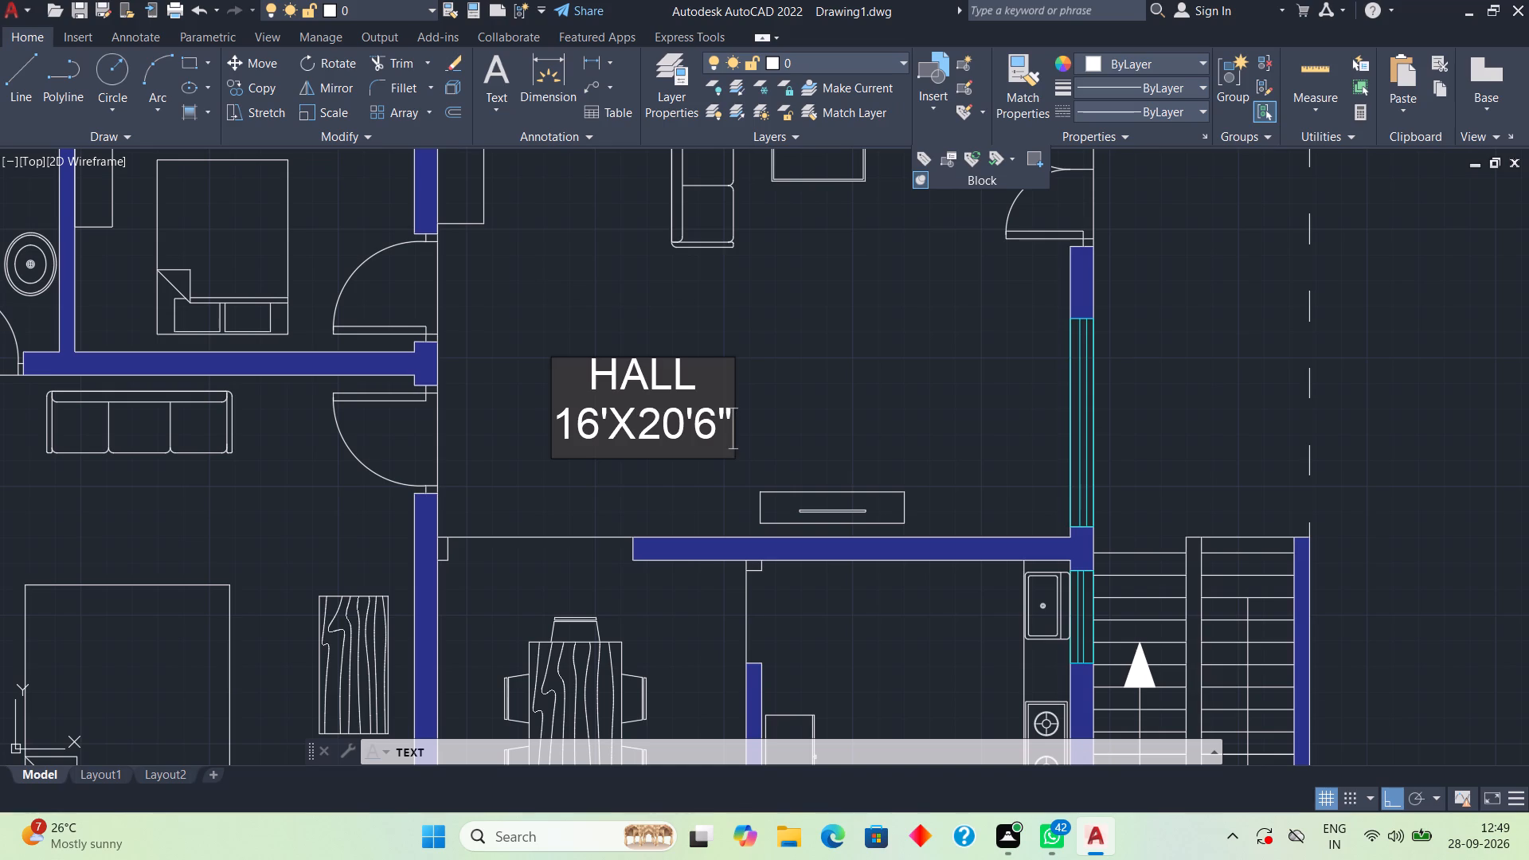
{"action": "left_click", "coordinate": [683, 408]}
{"action": "left_click", "coordinate": [800, 414]}
{"action": "left_click", "coordinate": [514, 342]}
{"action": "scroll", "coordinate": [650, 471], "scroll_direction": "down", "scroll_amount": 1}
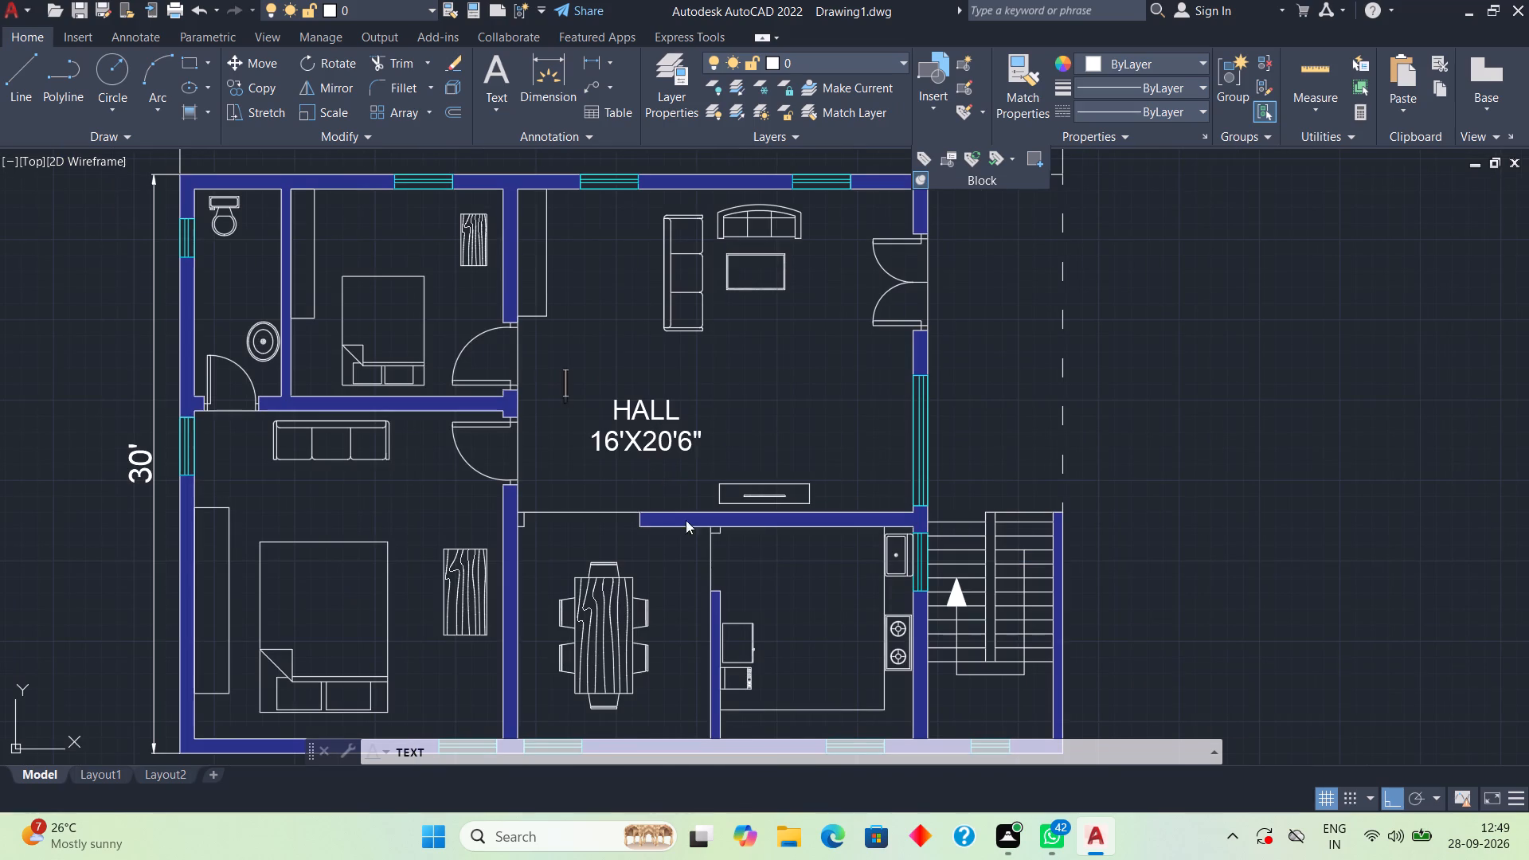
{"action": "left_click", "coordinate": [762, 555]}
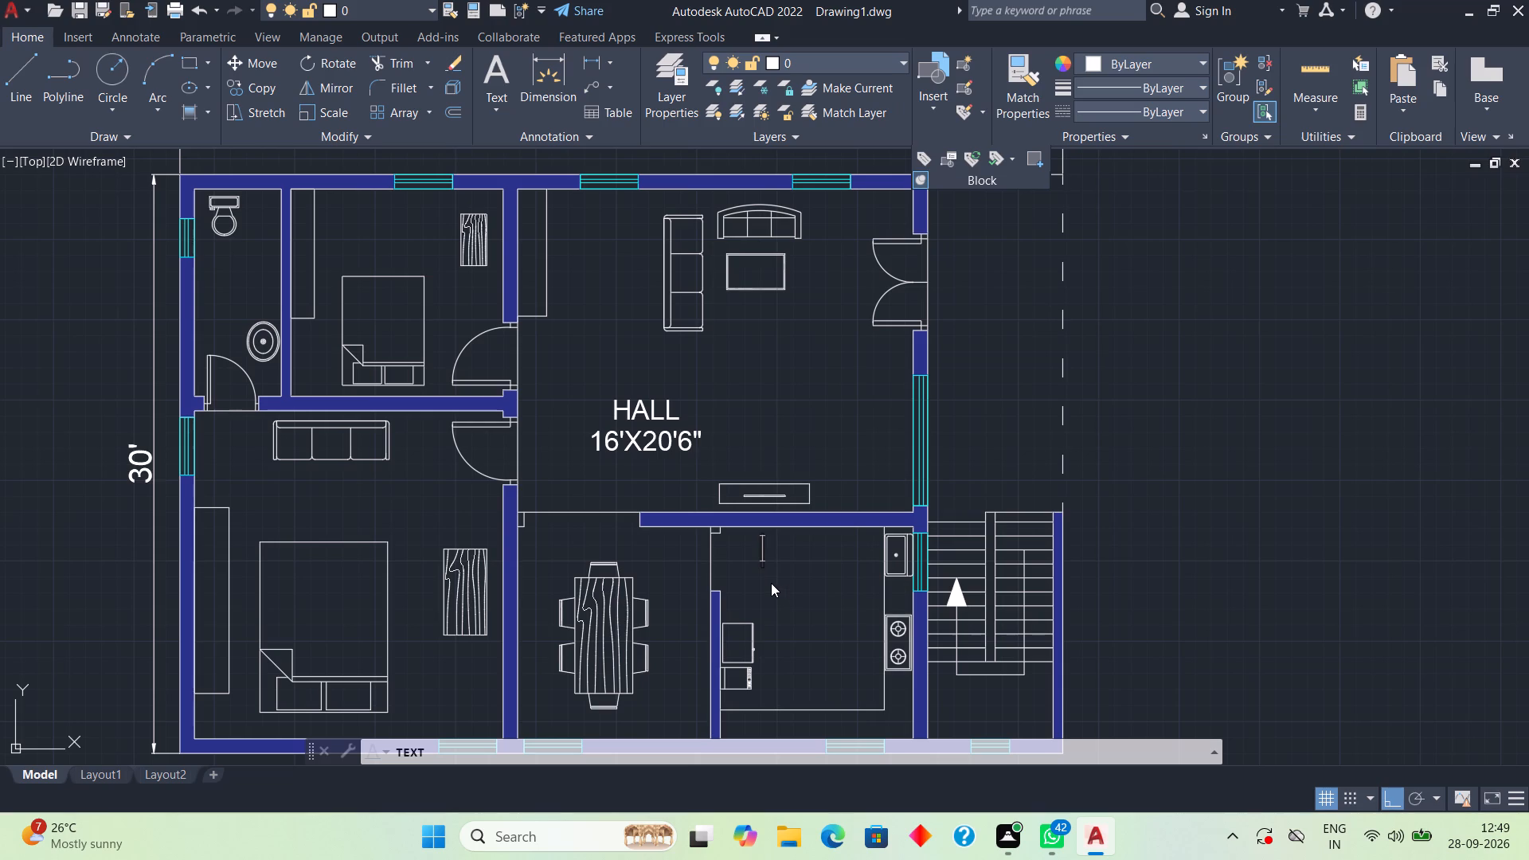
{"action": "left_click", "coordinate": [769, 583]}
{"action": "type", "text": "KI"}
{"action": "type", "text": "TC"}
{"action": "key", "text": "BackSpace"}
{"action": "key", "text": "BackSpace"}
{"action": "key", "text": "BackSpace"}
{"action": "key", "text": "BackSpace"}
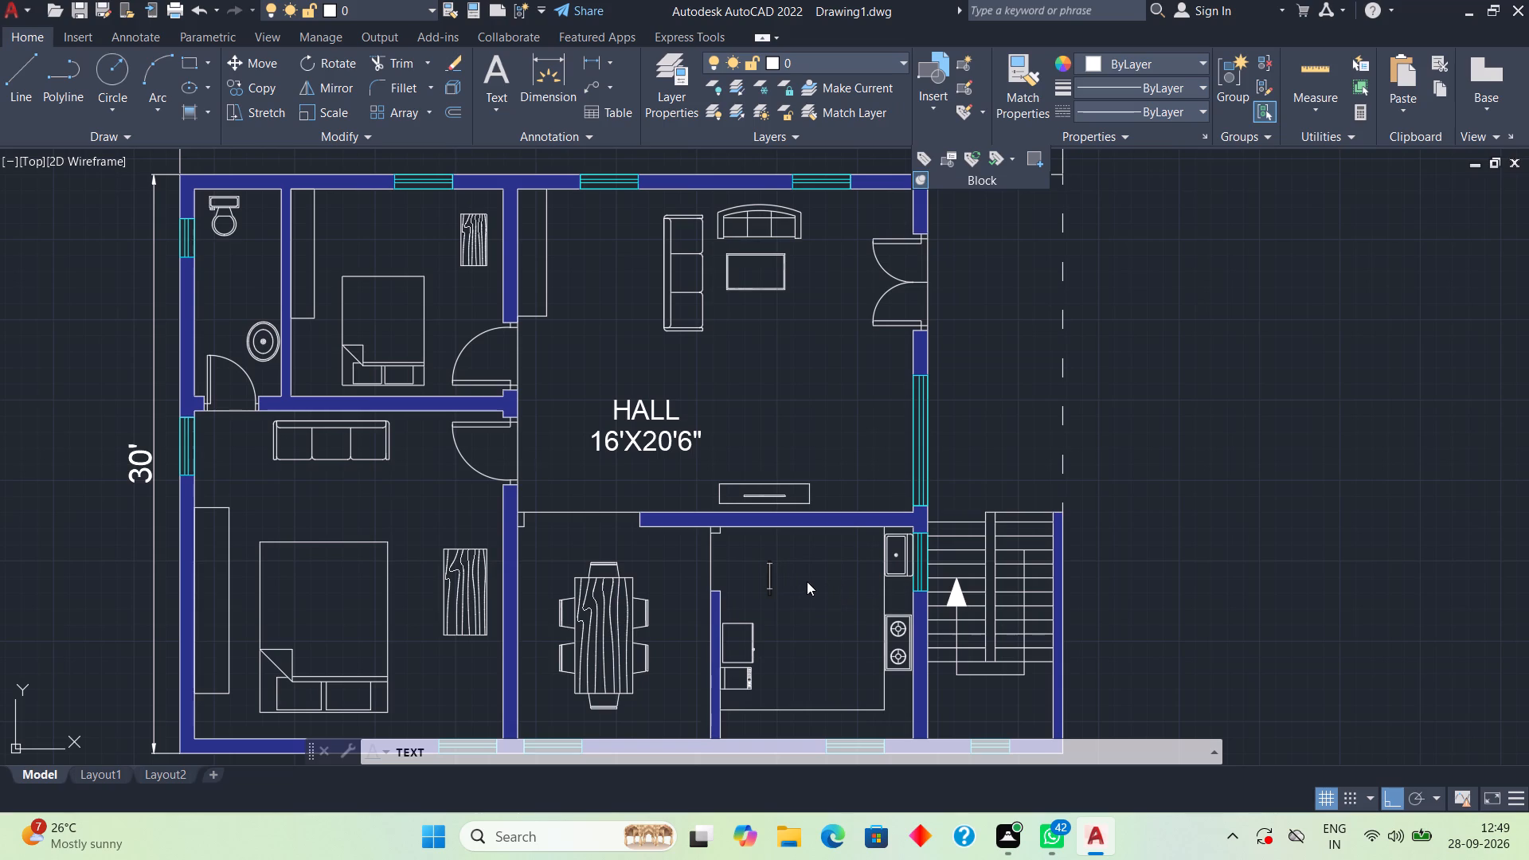
Label the kitchen with centered text KITCHEN in its open floor and the size 11'X10' on a second line beneath.
{"action": "left_click", "coordinate": [809, 580]}
{"action": "type", "text": "KITCHEN"}
{"action": "key", "text": "Return"}
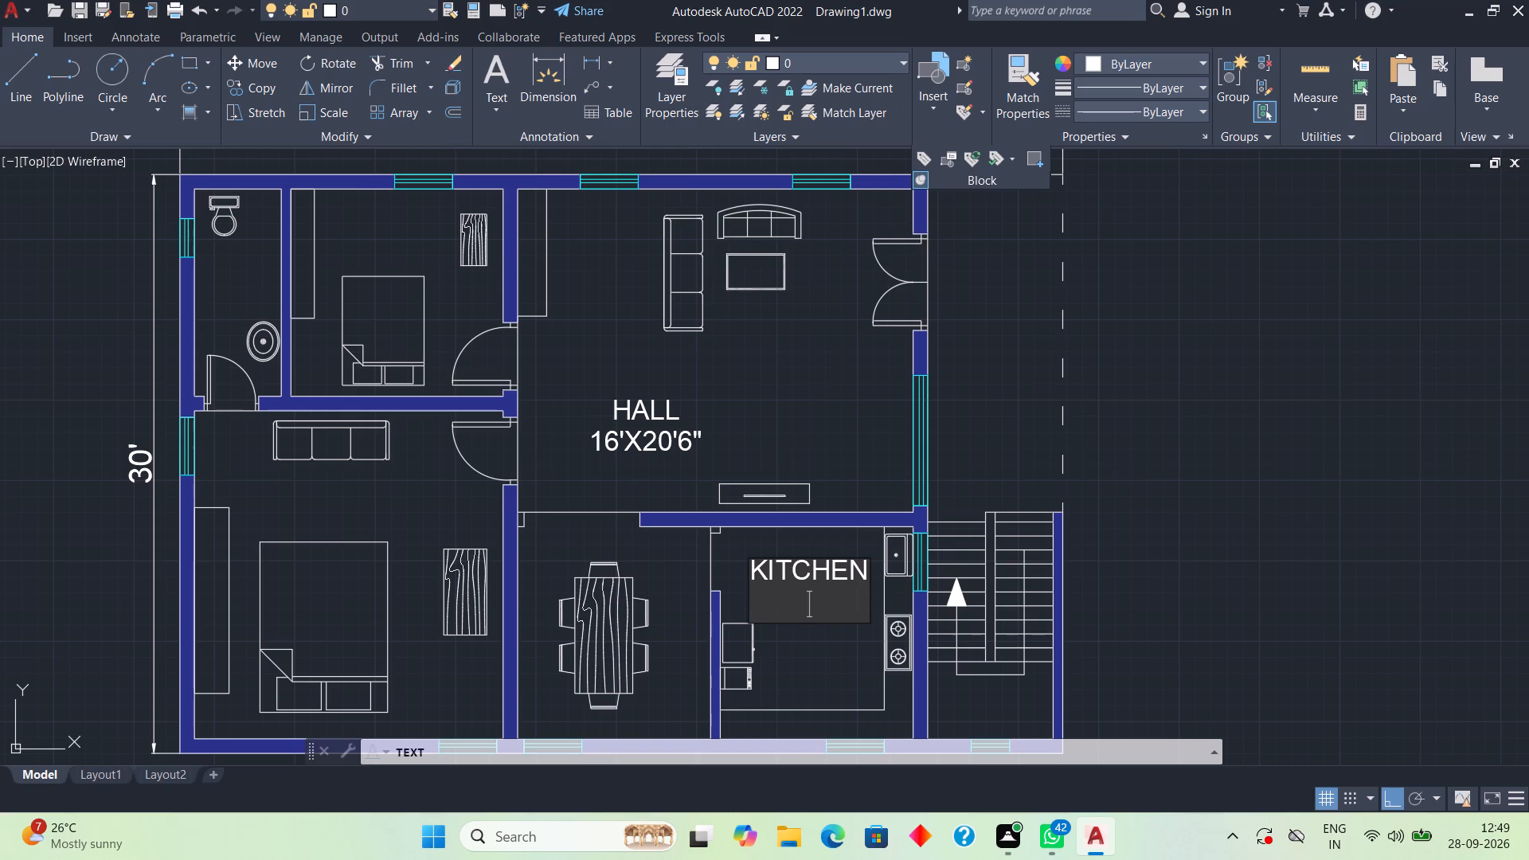
{"action": "type", "text": "11"}
{"action": "key", "text": "apostrophe"}
{"action": "type", "text": "X10'"}
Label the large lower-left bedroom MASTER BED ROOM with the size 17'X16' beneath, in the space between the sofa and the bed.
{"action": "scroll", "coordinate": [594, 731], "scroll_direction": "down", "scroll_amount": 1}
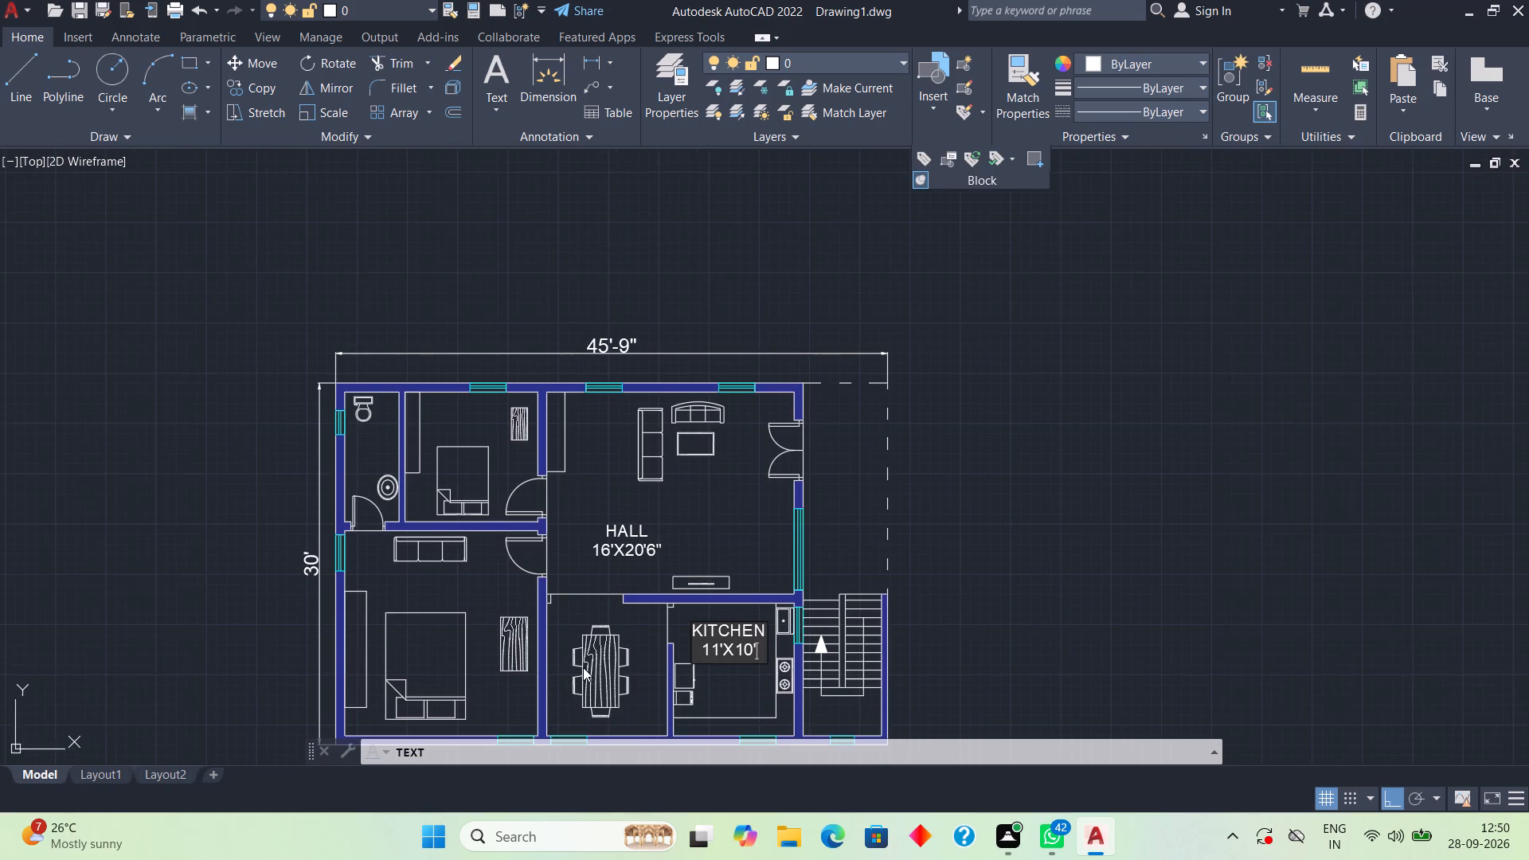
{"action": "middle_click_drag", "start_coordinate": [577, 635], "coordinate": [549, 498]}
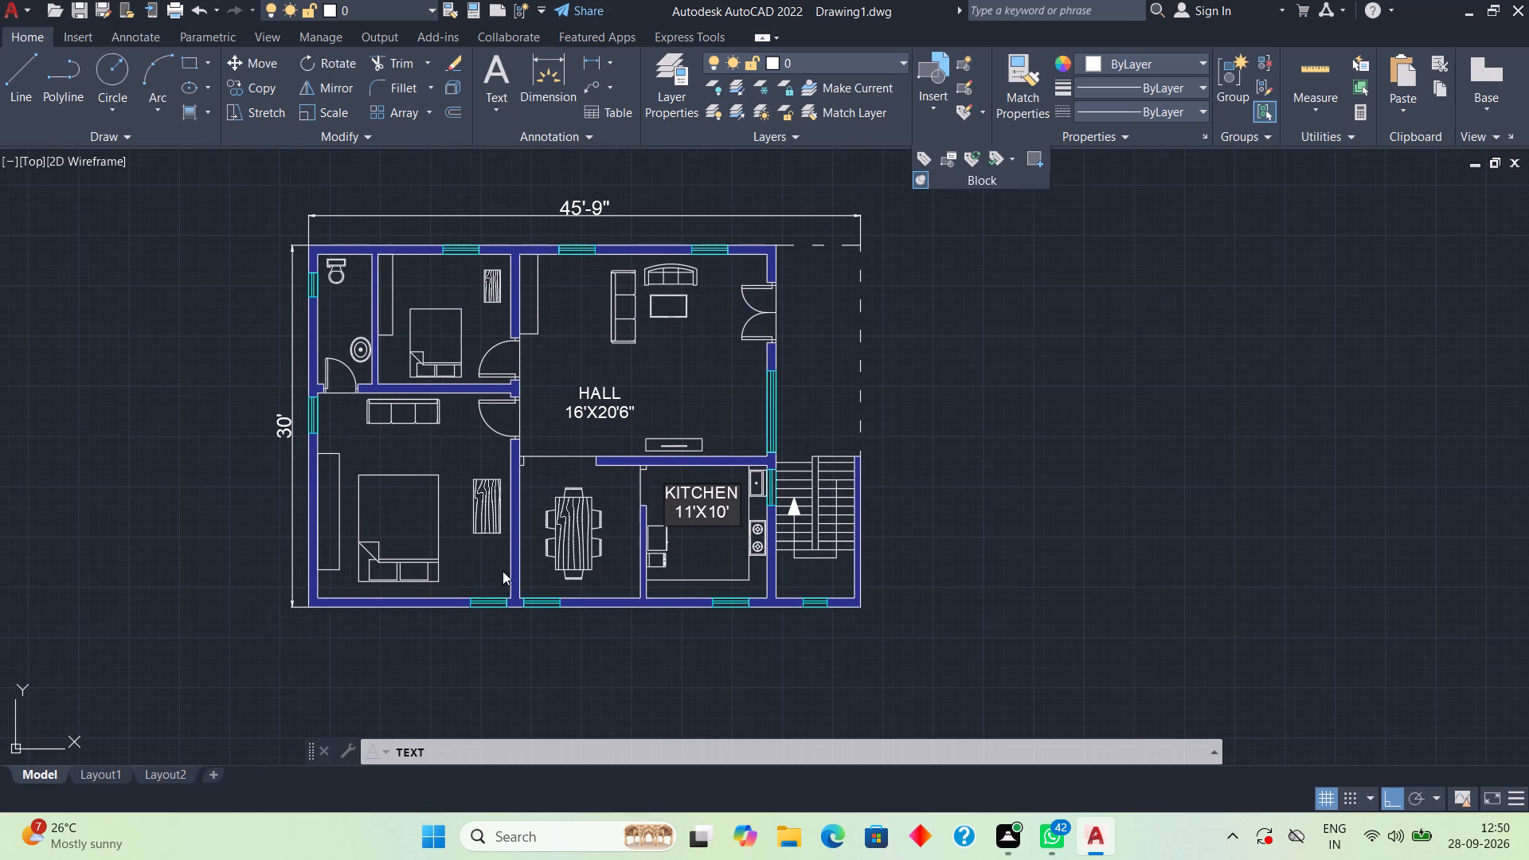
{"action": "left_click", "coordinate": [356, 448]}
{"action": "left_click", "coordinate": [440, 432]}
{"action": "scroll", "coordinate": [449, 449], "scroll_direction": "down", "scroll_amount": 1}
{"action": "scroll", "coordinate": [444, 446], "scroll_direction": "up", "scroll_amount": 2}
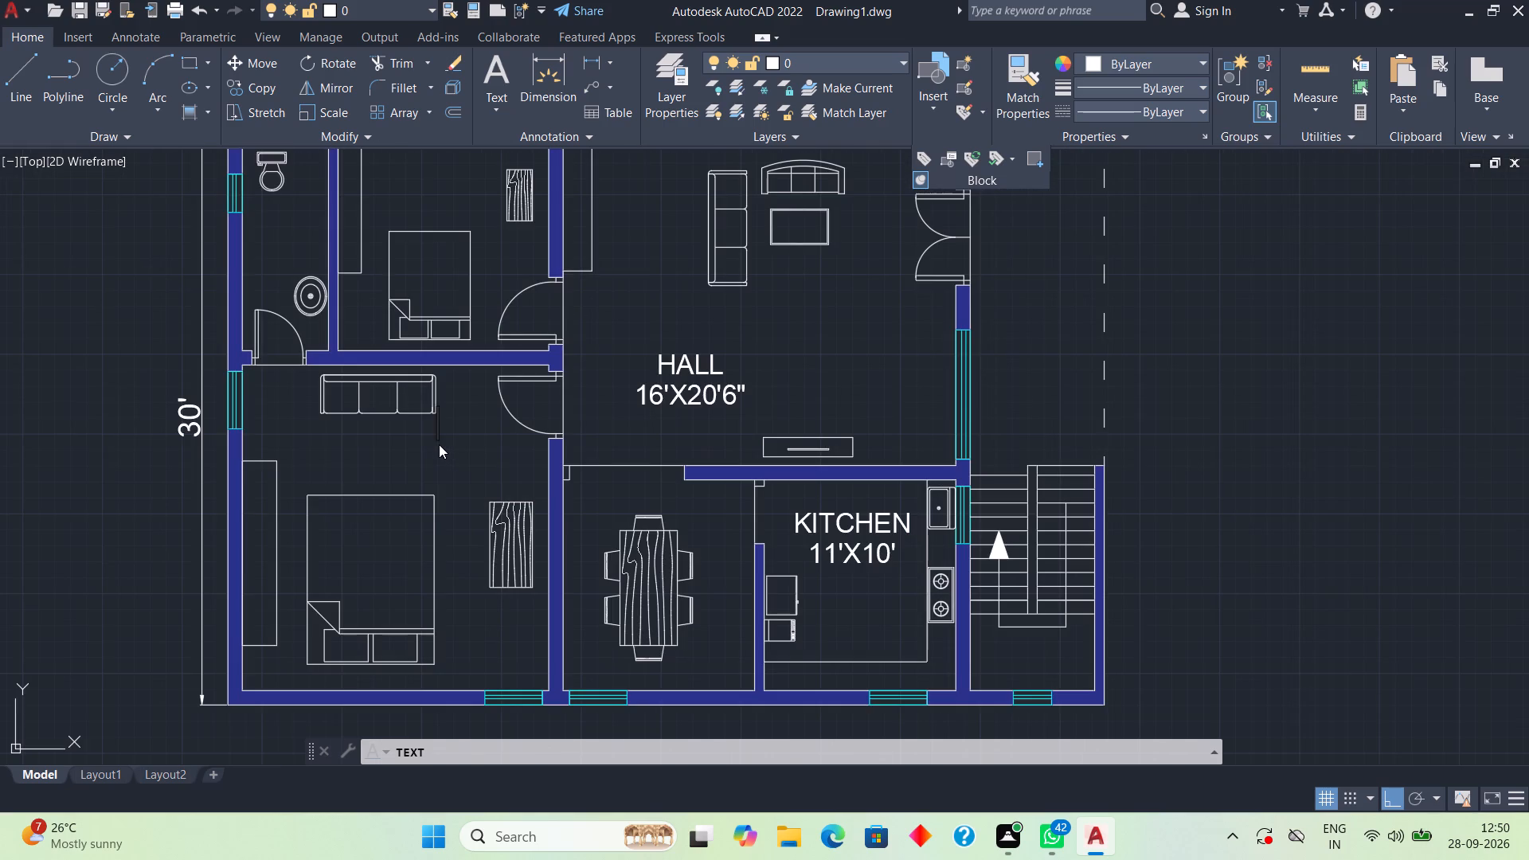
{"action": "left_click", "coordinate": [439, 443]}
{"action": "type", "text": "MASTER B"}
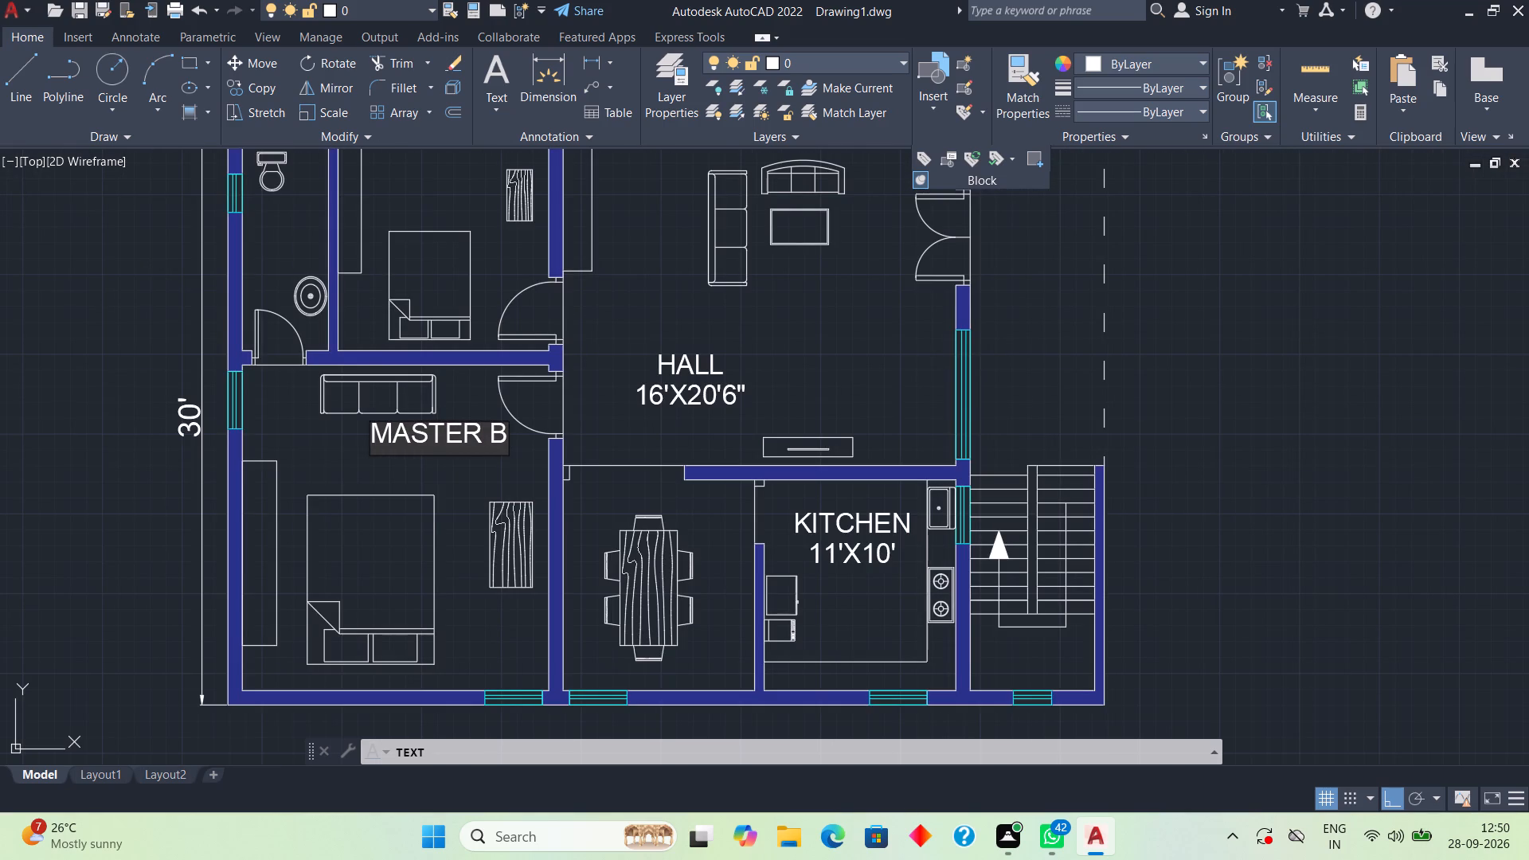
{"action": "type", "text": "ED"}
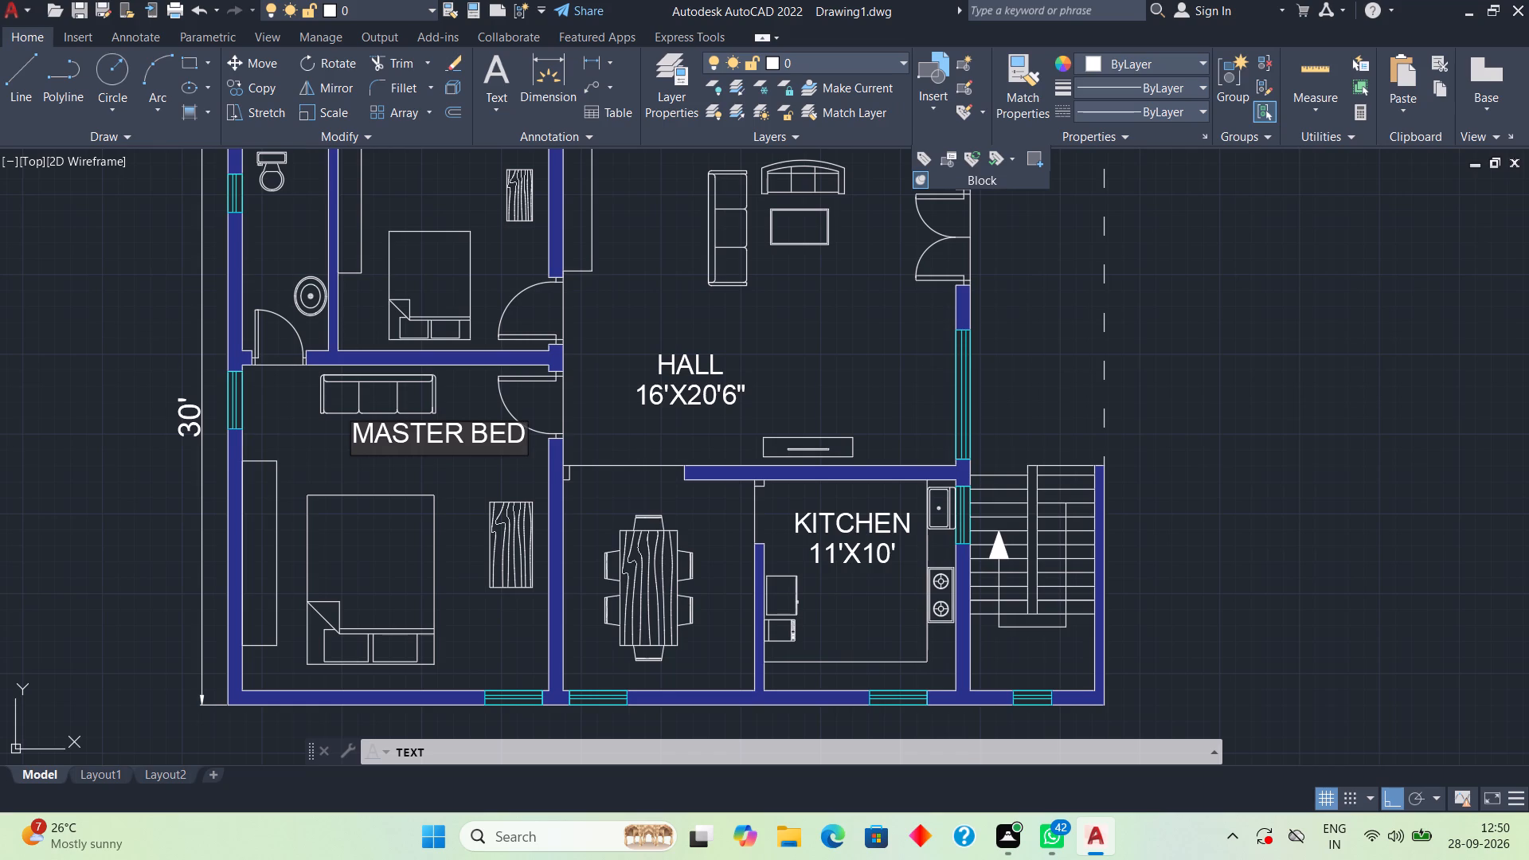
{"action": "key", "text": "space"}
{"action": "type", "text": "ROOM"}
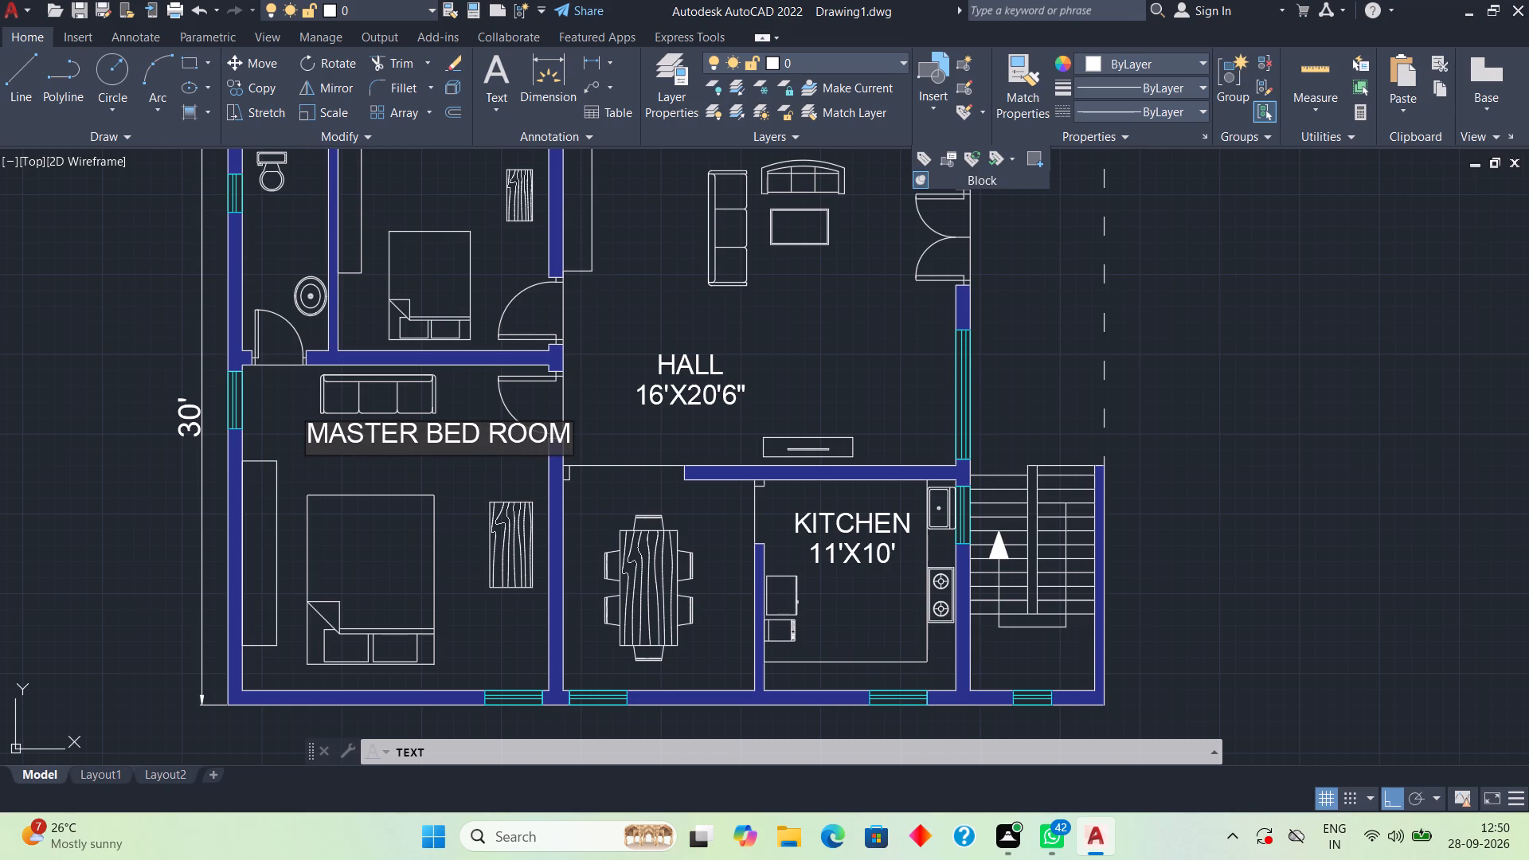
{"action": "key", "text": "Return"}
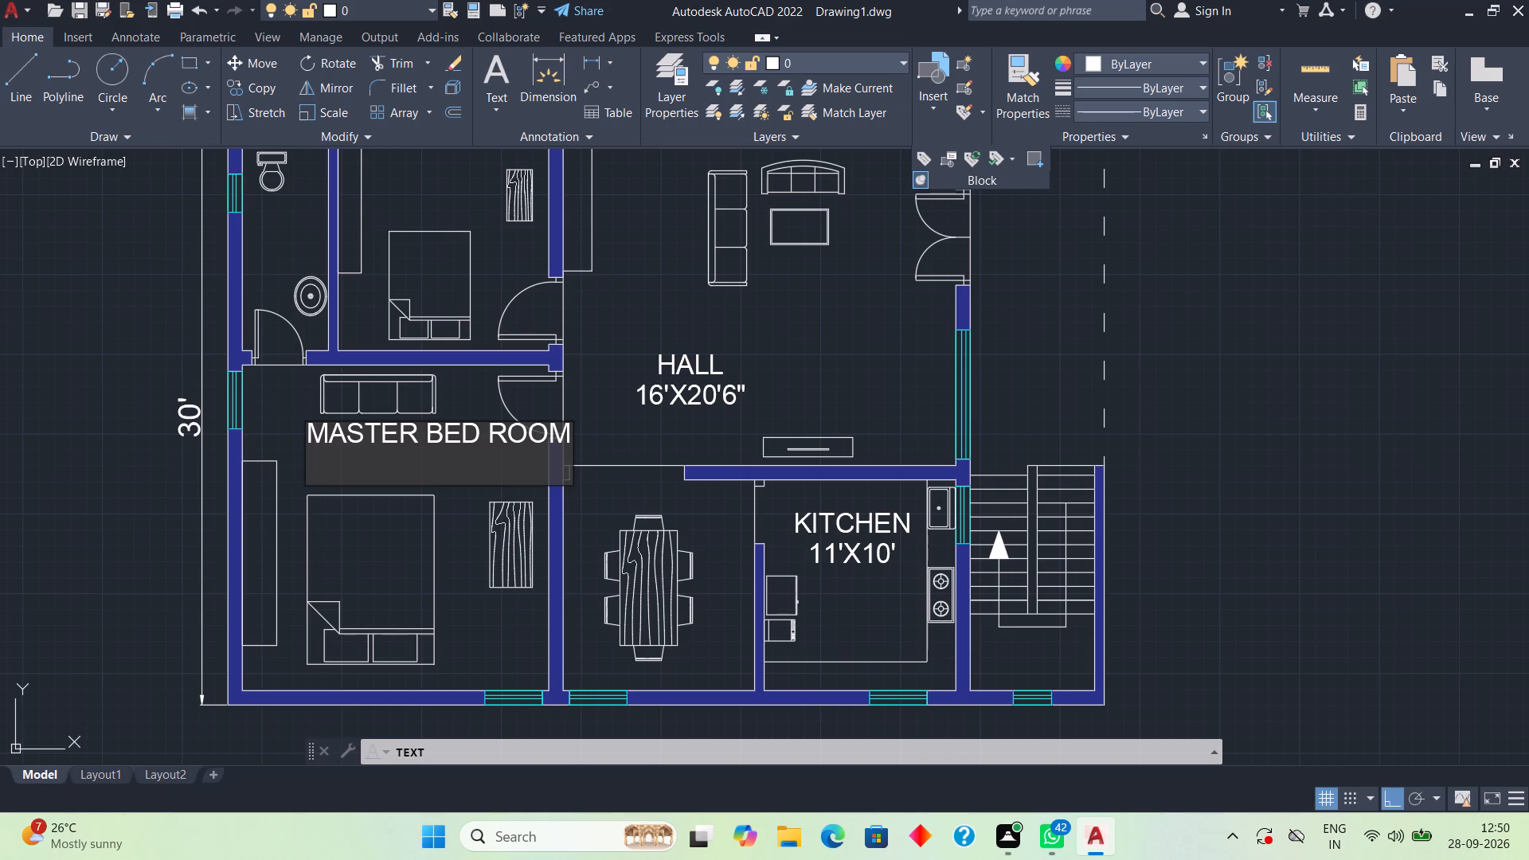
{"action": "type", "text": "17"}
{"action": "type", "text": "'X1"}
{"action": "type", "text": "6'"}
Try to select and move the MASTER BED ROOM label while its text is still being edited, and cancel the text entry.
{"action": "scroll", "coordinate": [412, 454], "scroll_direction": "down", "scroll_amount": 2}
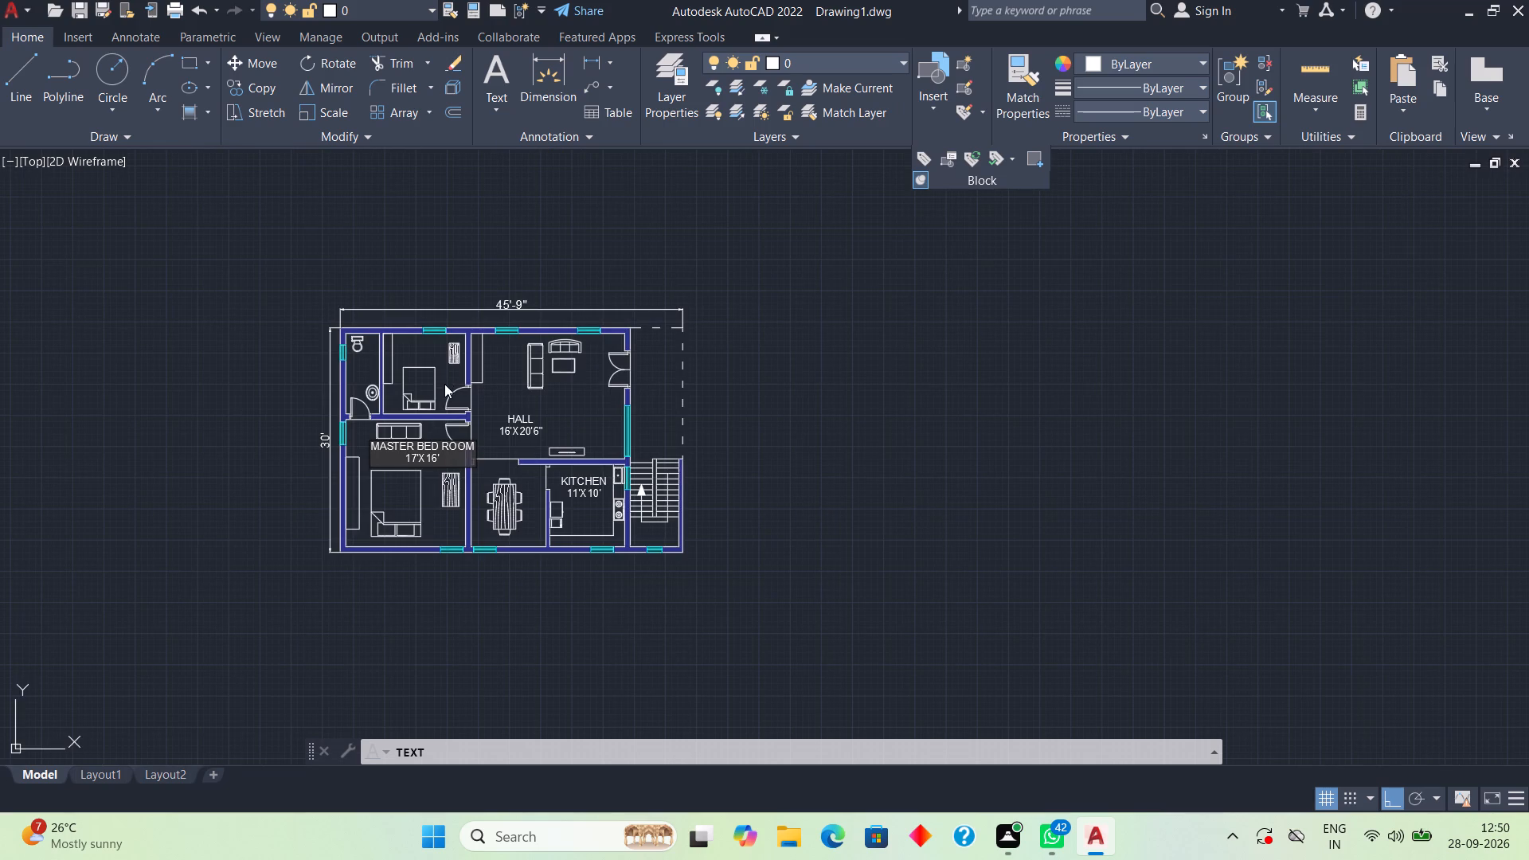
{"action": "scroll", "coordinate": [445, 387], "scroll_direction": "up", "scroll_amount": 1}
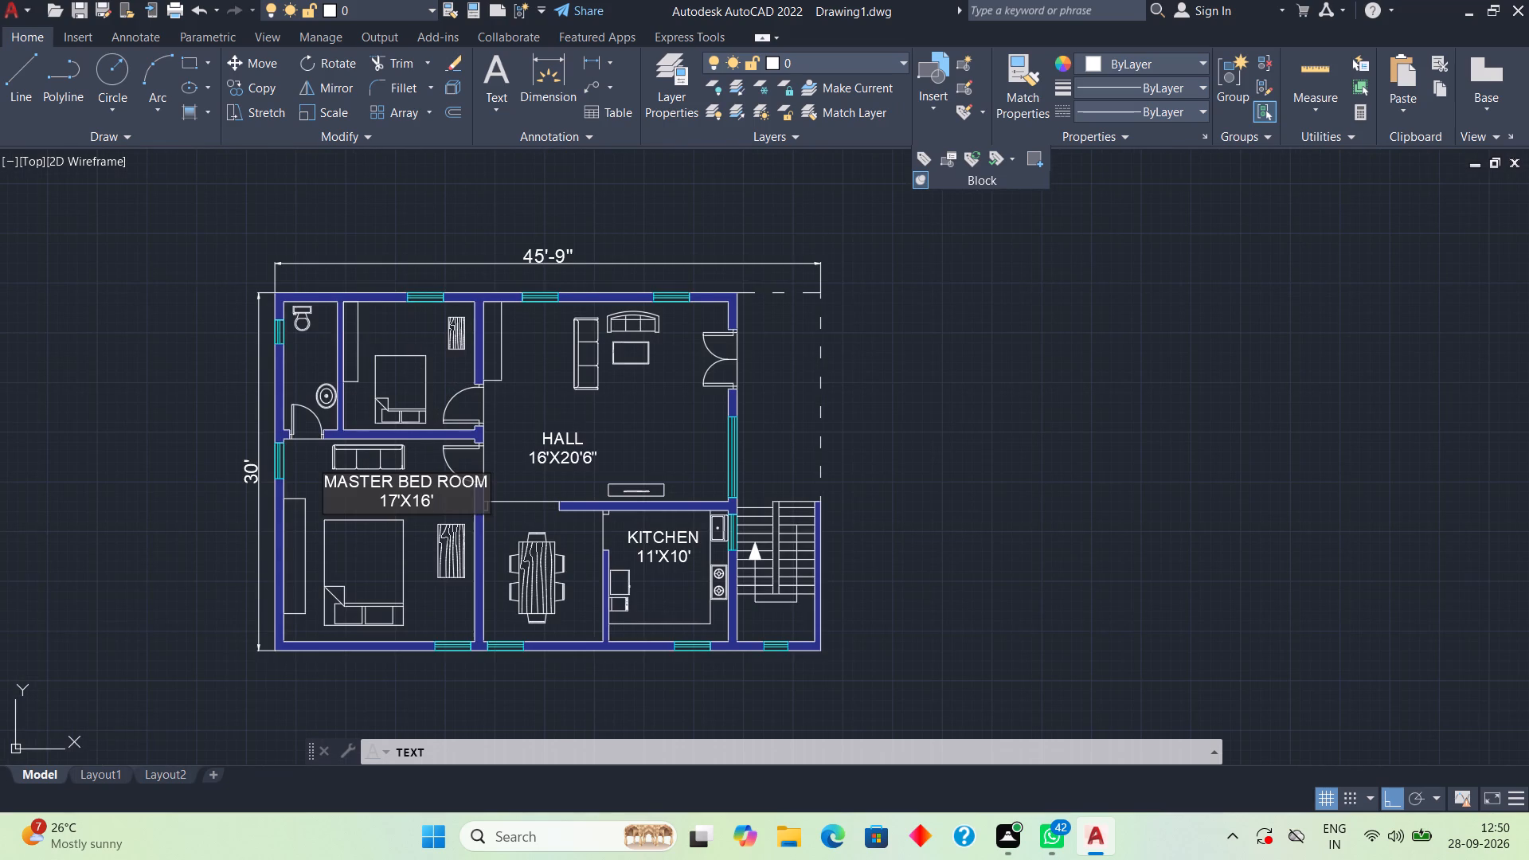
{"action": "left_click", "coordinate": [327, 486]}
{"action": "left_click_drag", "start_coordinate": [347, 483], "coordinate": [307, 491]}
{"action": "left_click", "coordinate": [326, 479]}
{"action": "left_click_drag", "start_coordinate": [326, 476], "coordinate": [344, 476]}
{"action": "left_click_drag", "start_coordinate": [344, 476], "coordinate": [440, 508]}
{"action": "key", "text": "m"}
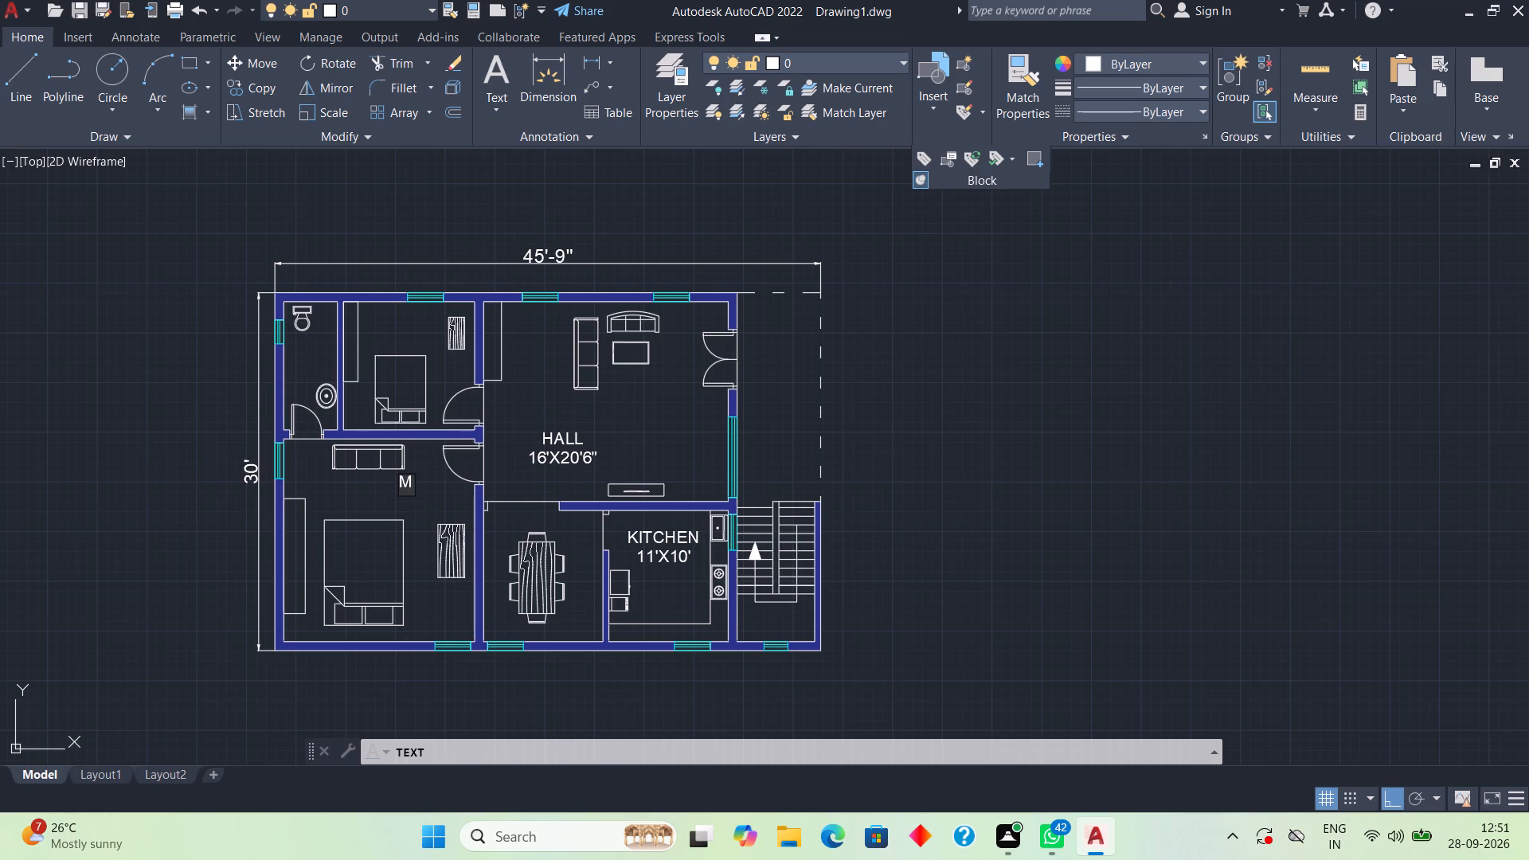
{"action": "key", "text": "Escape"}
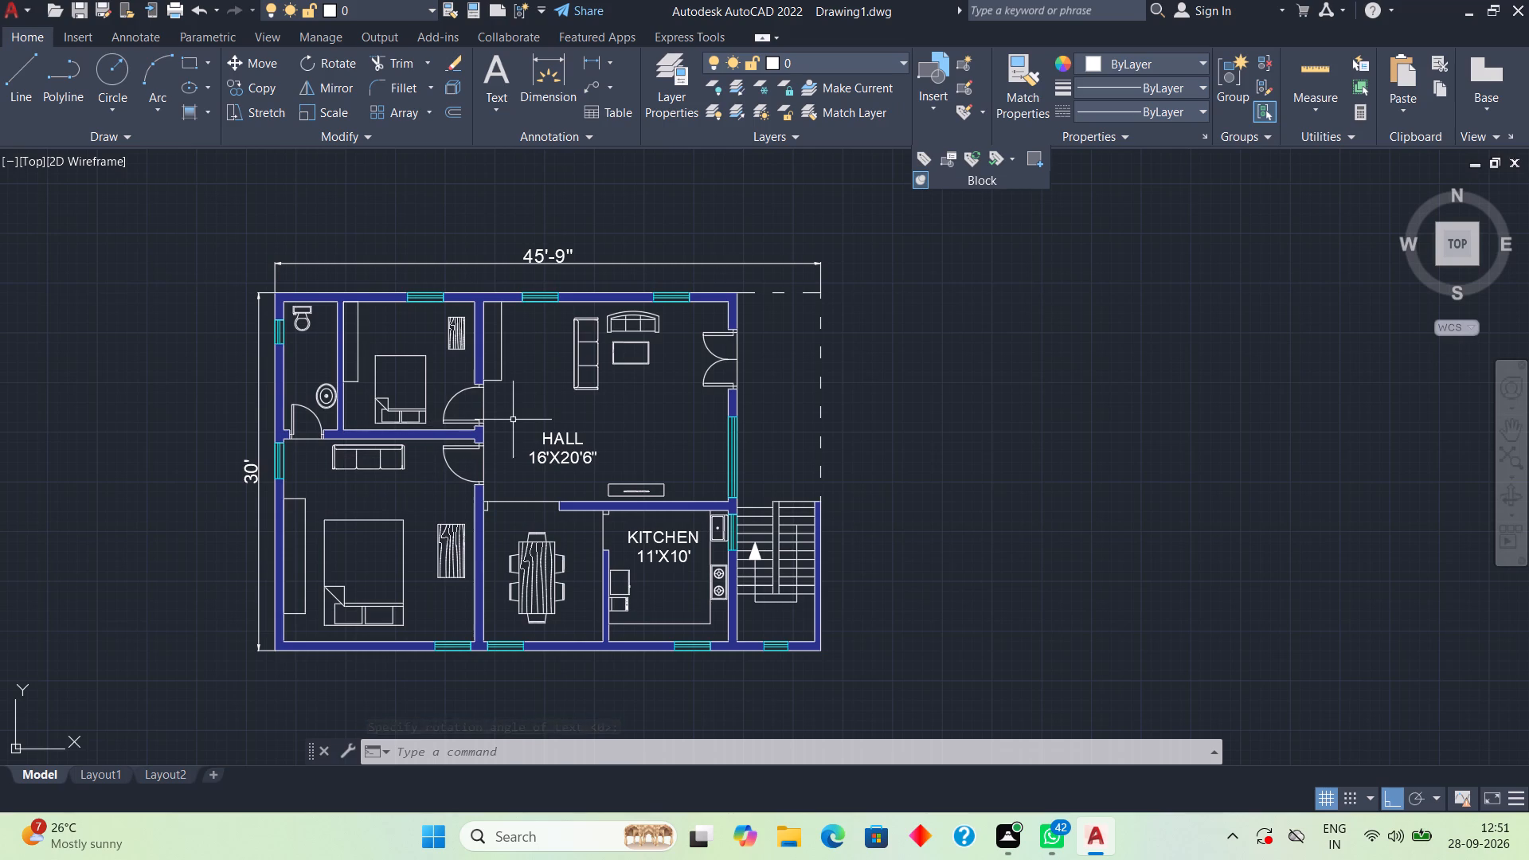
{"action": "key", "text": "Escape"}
Move both lines of the HALL label horizontally toward the entrance side so they sit centered above the TV unit.
{"action": "left_click", "coordinate": [542, 435]}
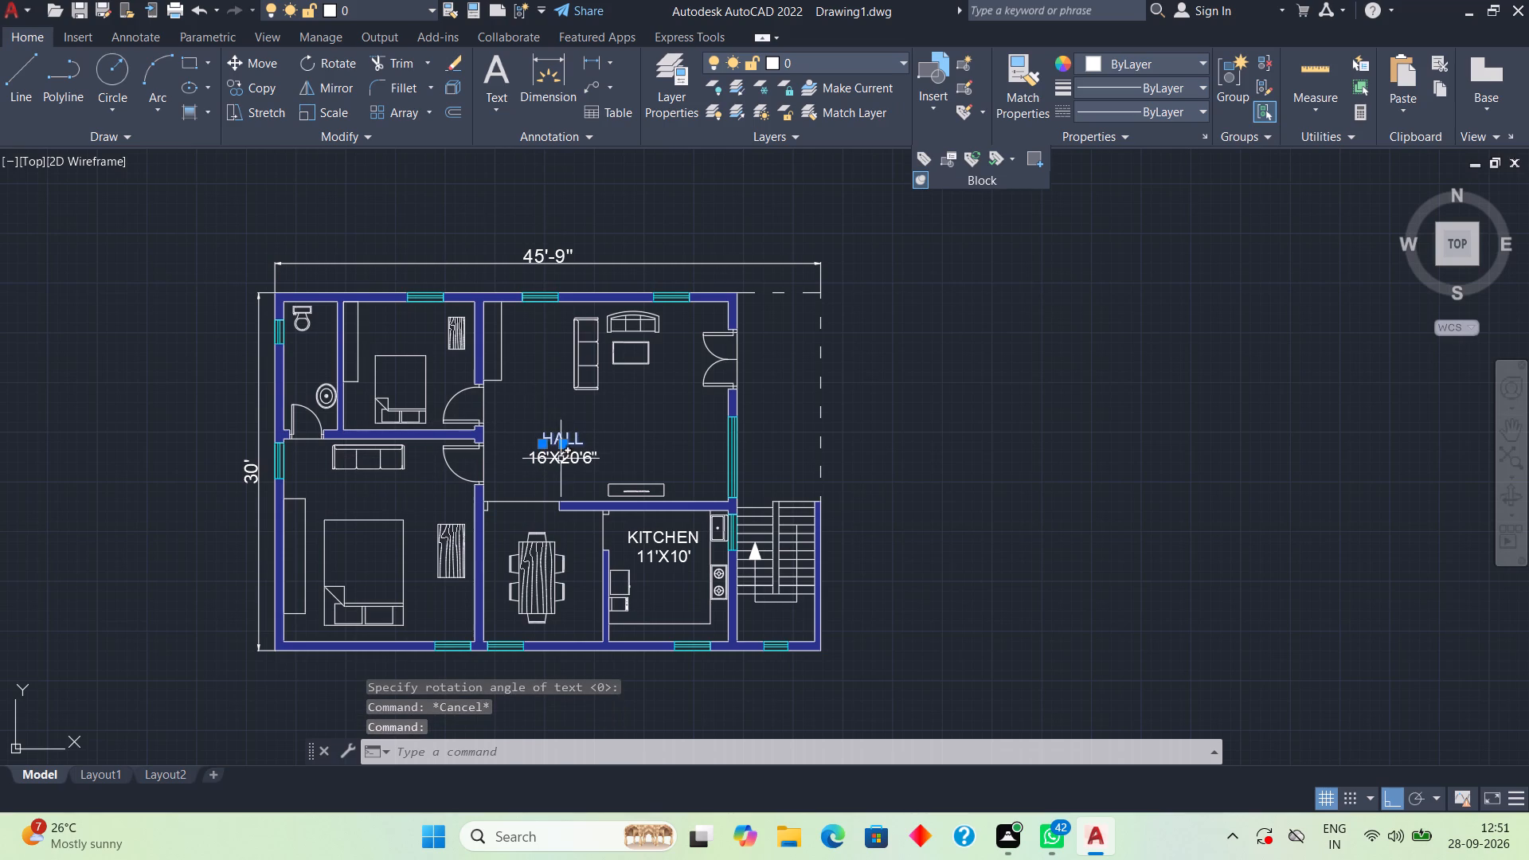
{"action": "left_click", "coordinate": [554, 463]}
{"action": "key", "text": "m"}
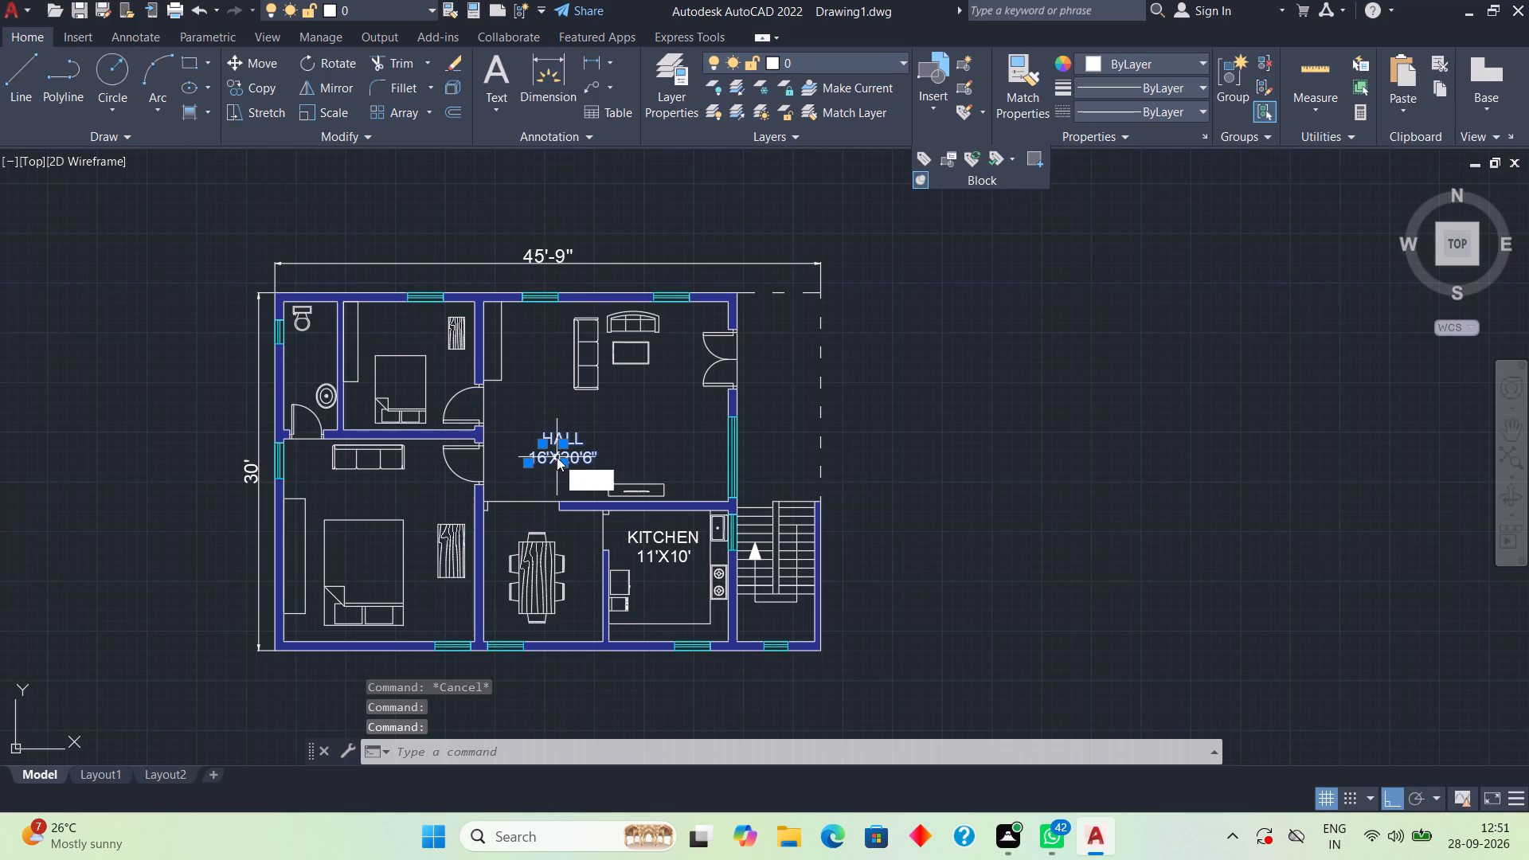
{"action": "left_click", "coordinate": [594, 502]}
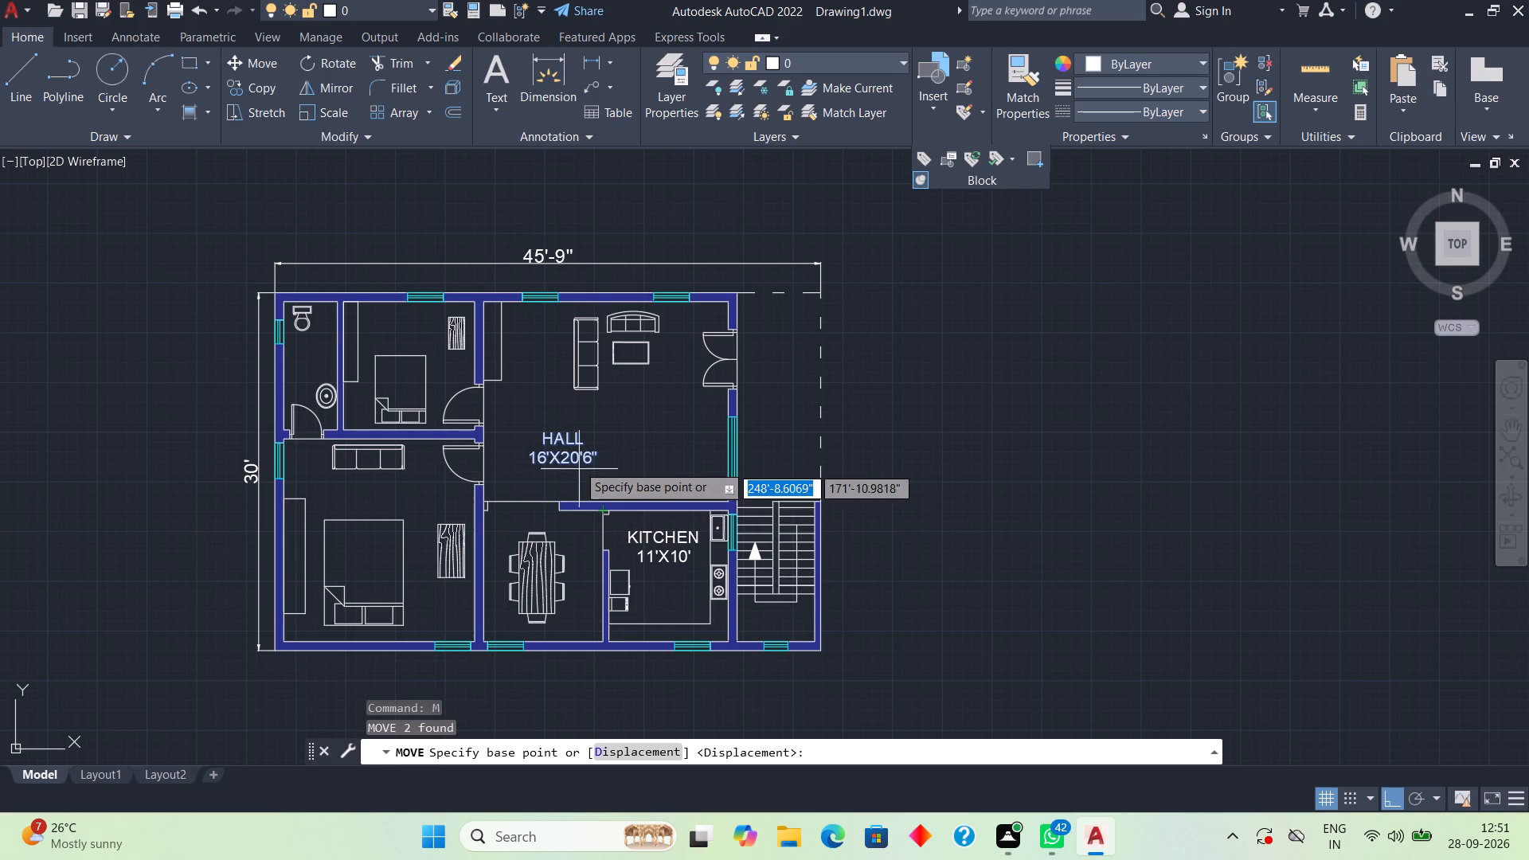
{"action": "left_click", "coordinate": [596, 454]}
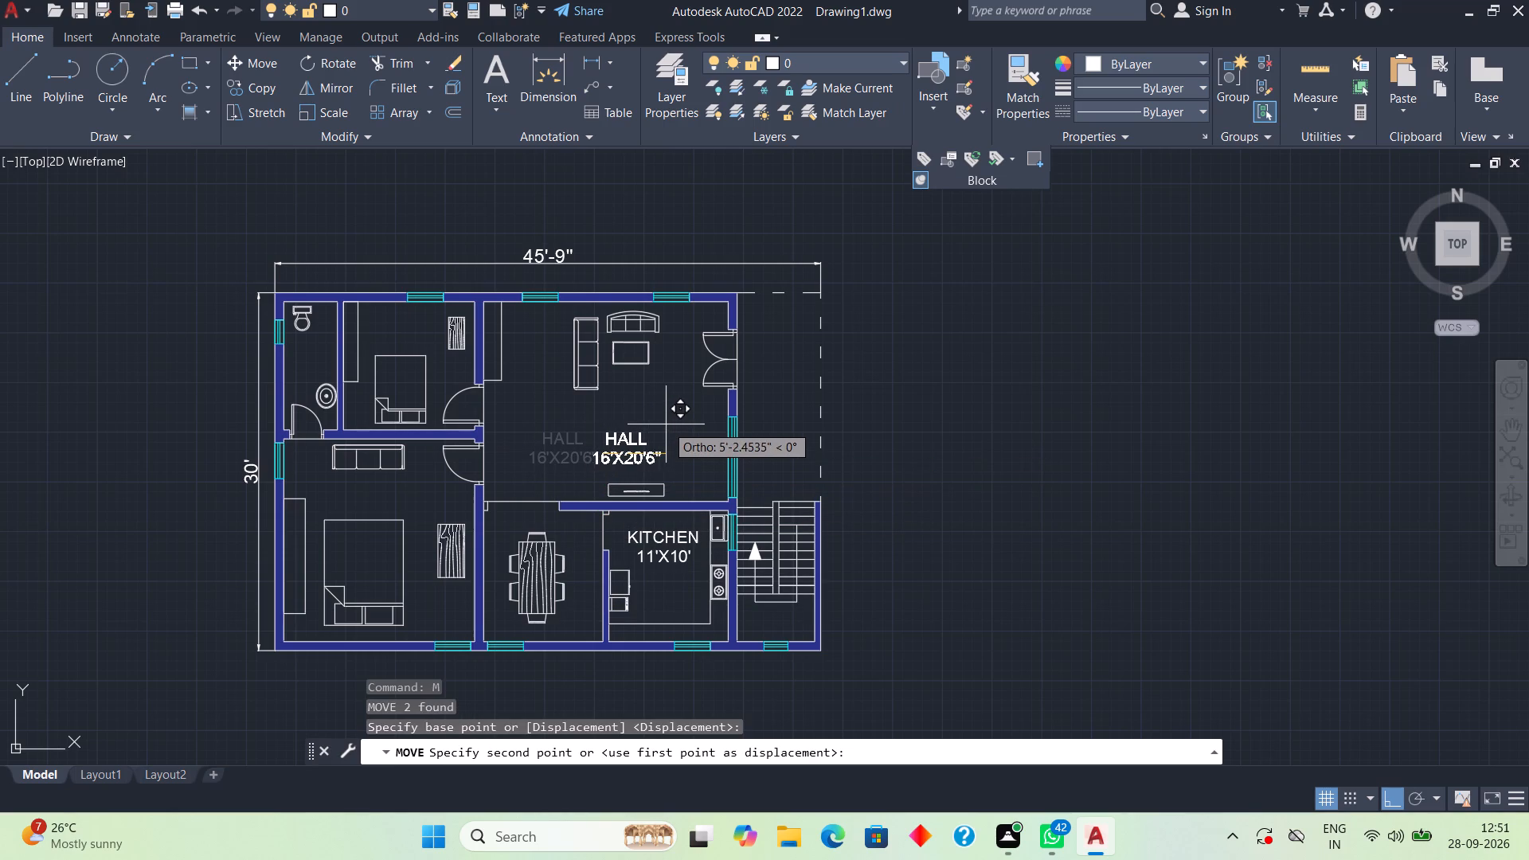
{"action": "left_click", "coordinate": [673, 423]}
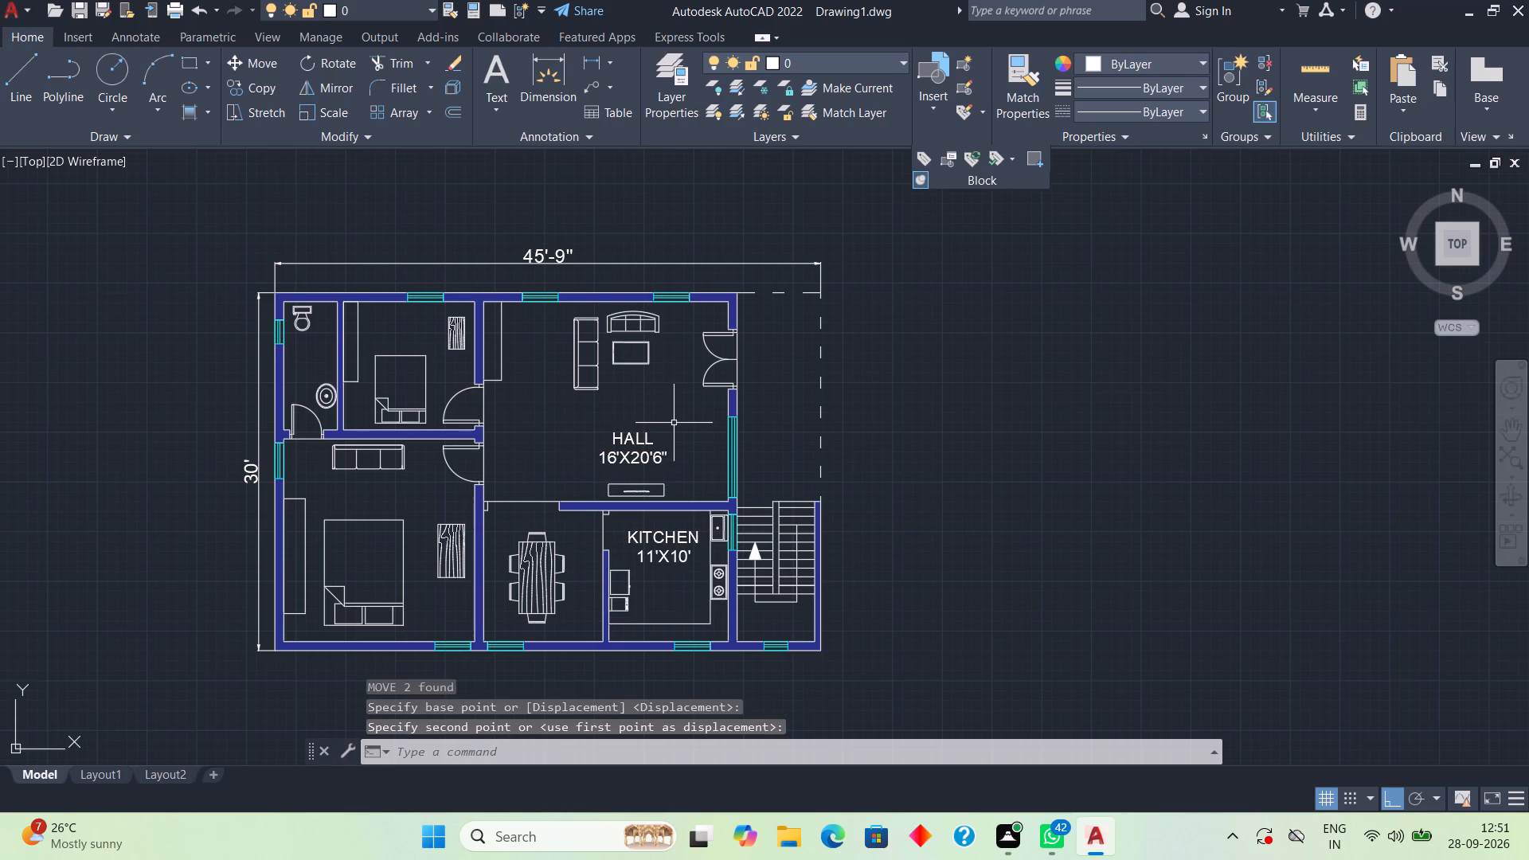
Move both lines of the HALL label straight up, midway between the coffee table and the TV unit.
{"action": "left_click", "coordinate": [645, 456]}
{"action": "left_click", "coordinate": [630, 434]}
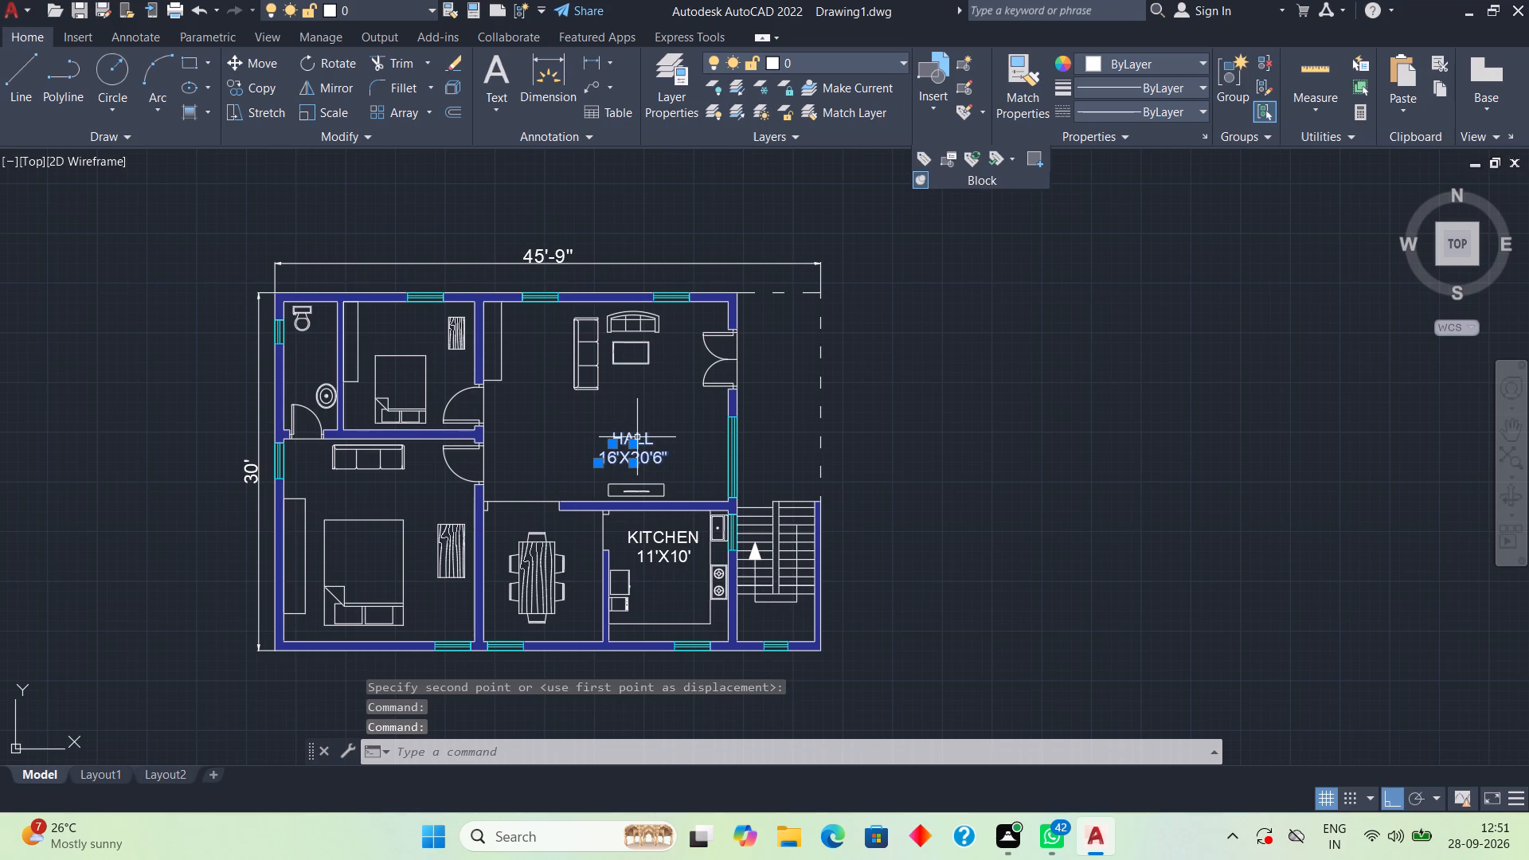
{"action": "type", "text": "M"}
{"action": "key", "text": "space"}
{"action": "left_click", "coordinate": [638, 437]}
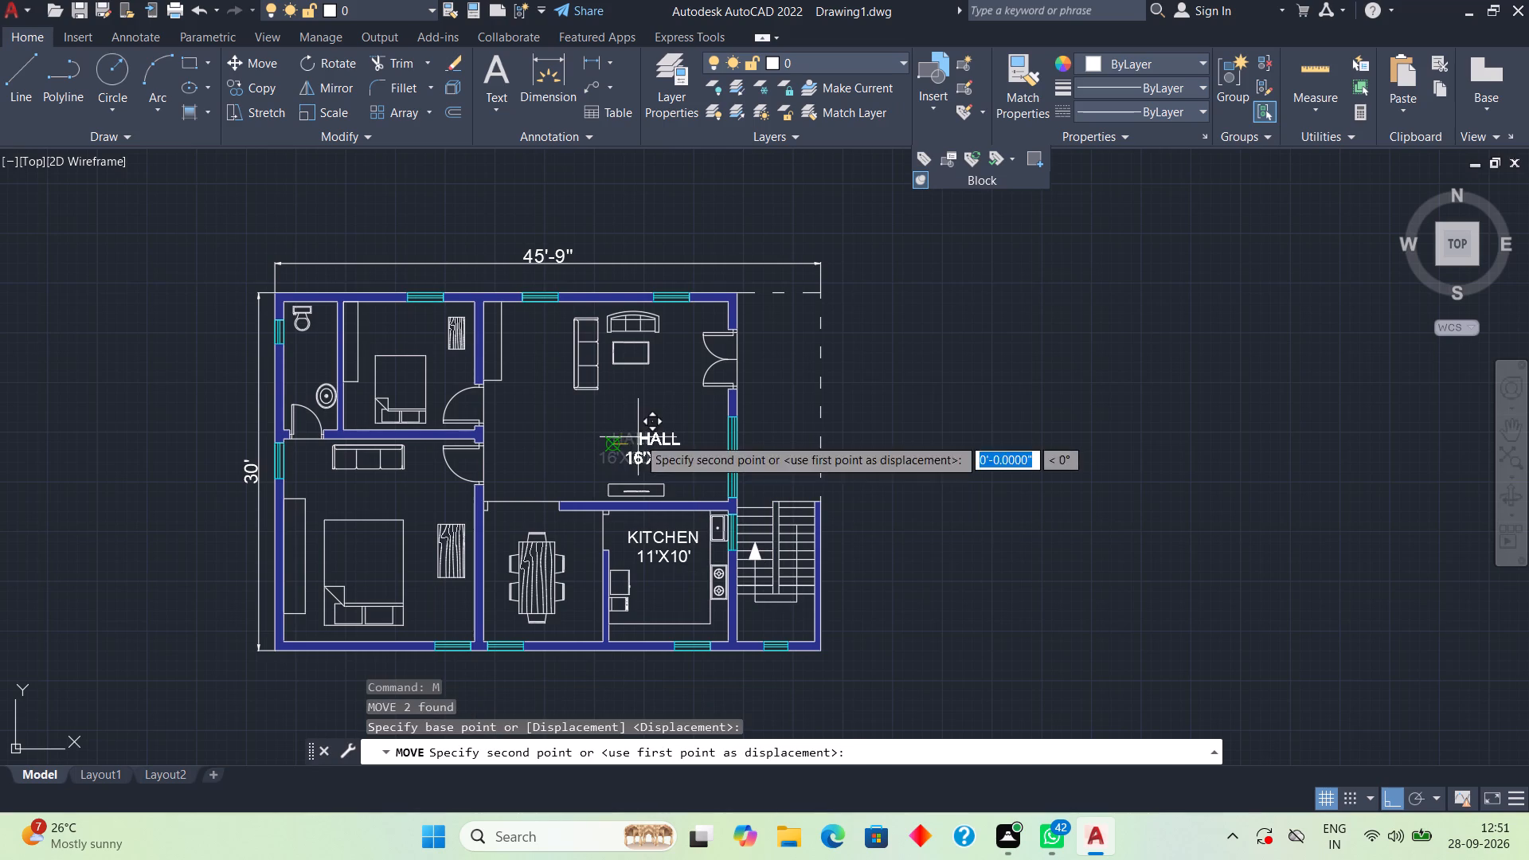
{"action": "left_click", "coordinate": [591, 418]}
Move both lines of the HALL label about 2' diagonally down and to the left, closer to the TV unit.
{"action": "scroll", "coordinate": [625, 447], "scroll_direction": "up", "scroll_amount": 1}
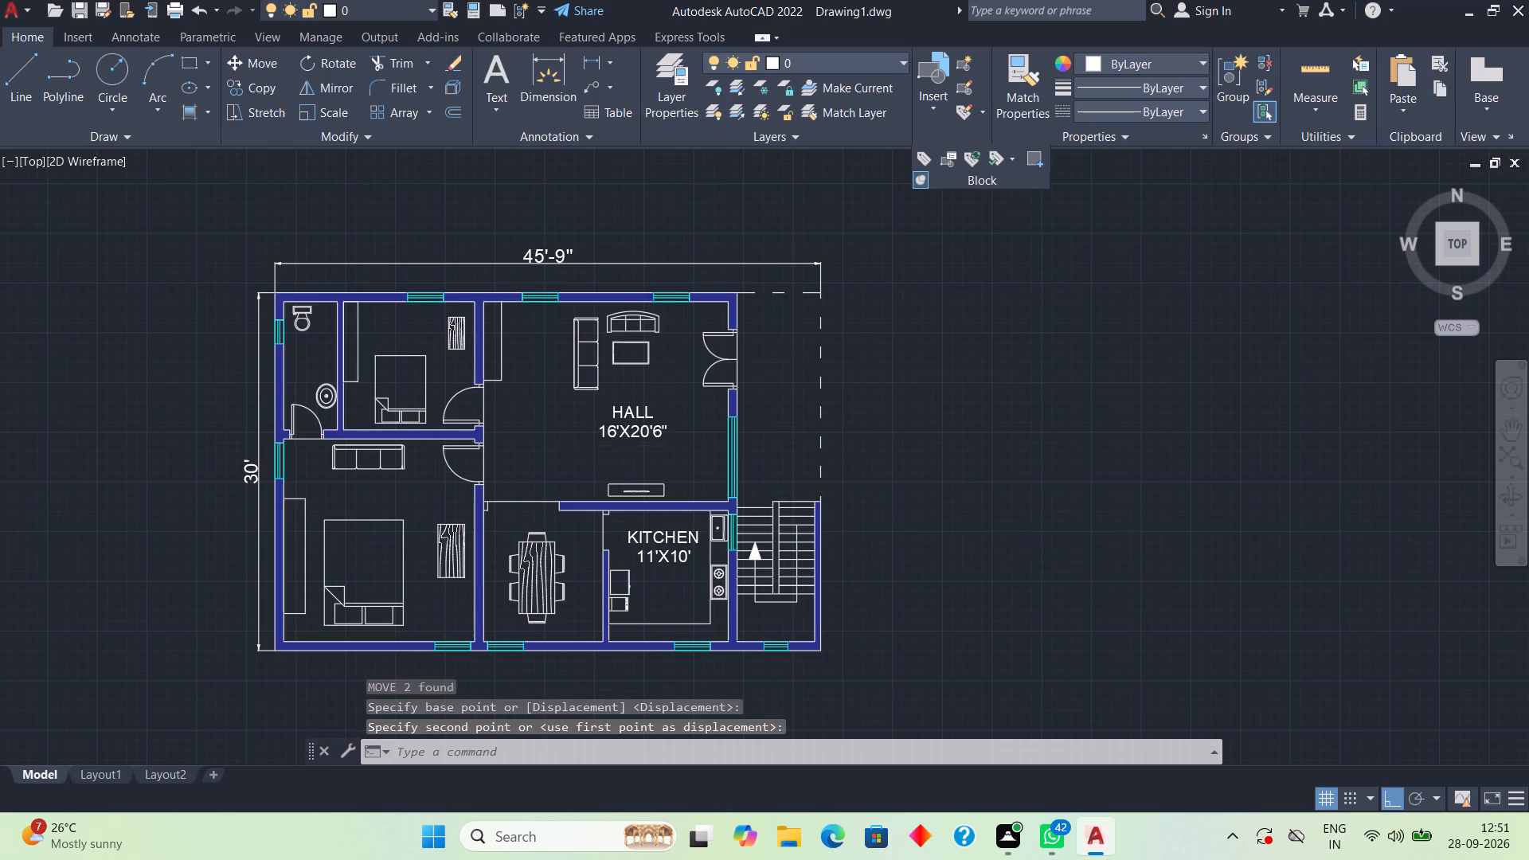
{"action": "left_click", "coordinate": [630, 428]}
{"action": "left_click", "coordinate": [622, 376]}
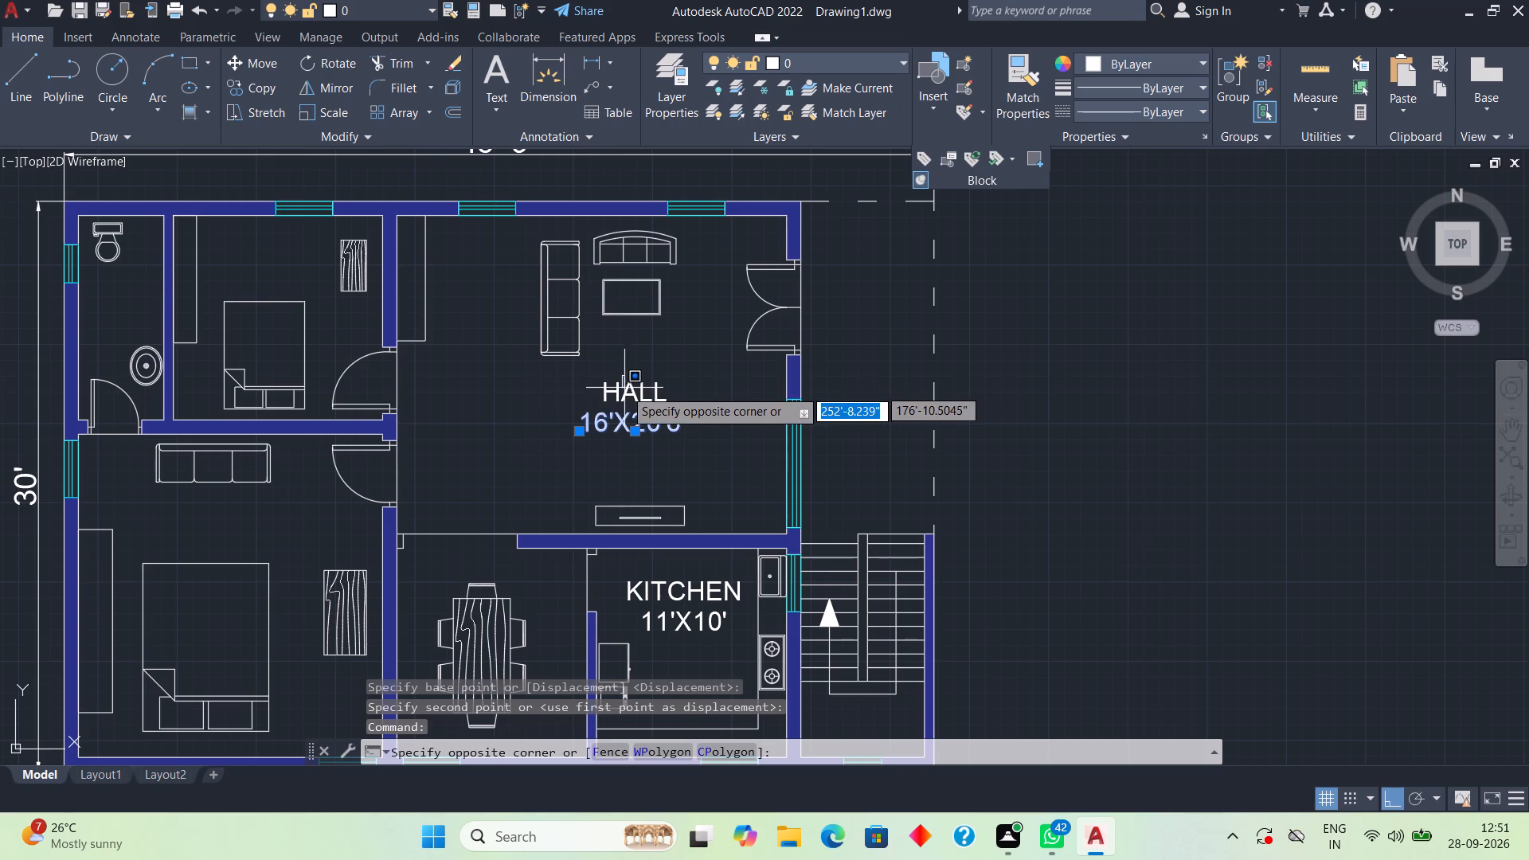
{"action": "left_click", "coordinate": [624, 389]}
{"action": "left_click", "coordinate": [633, 399]}
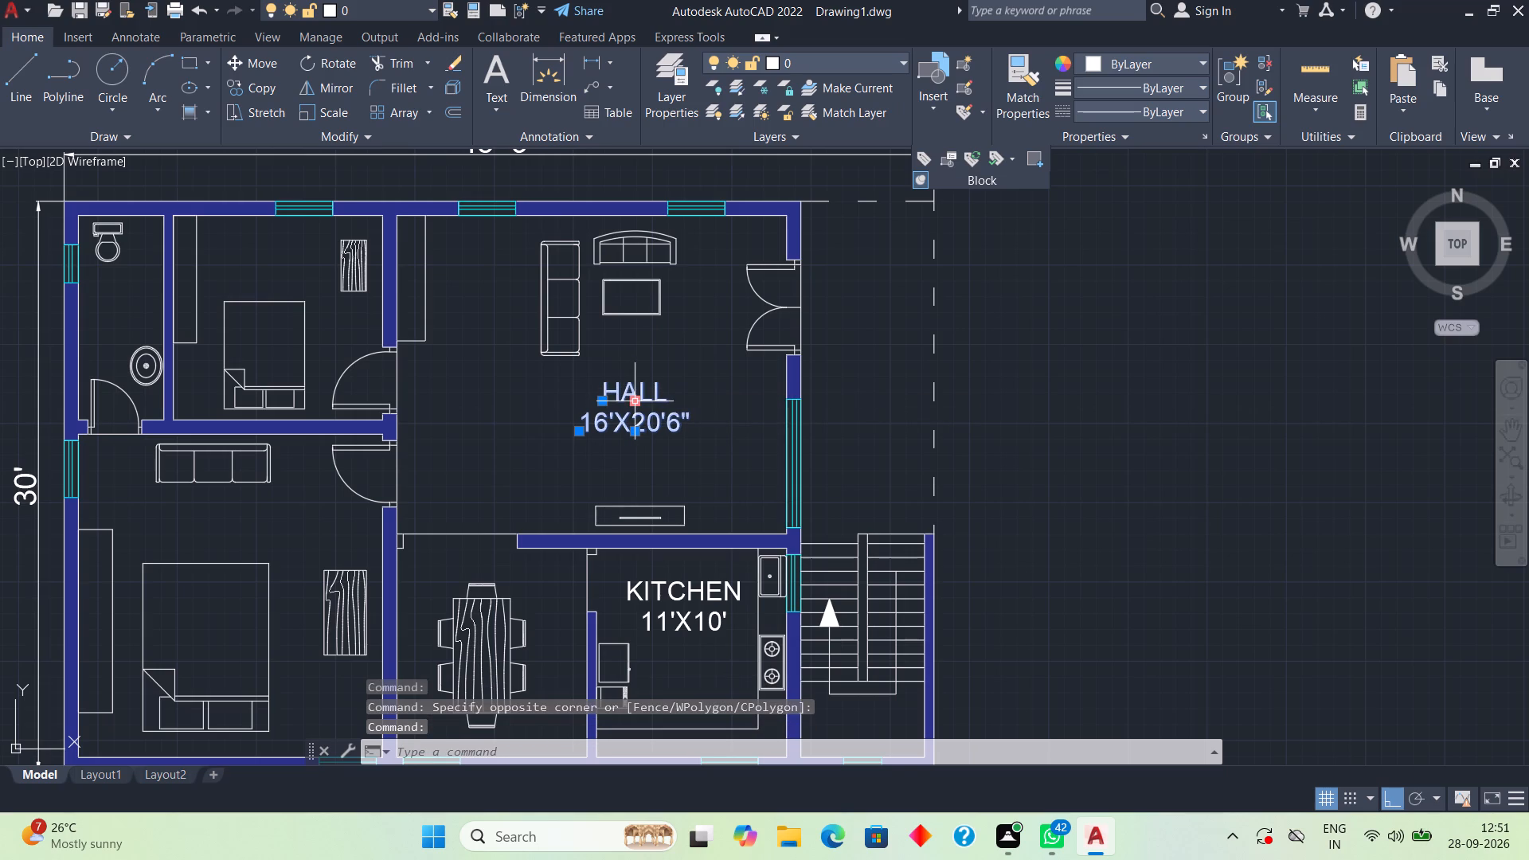
{"action": "type", "text": "M"}
{"action": "key", "text": "space"}
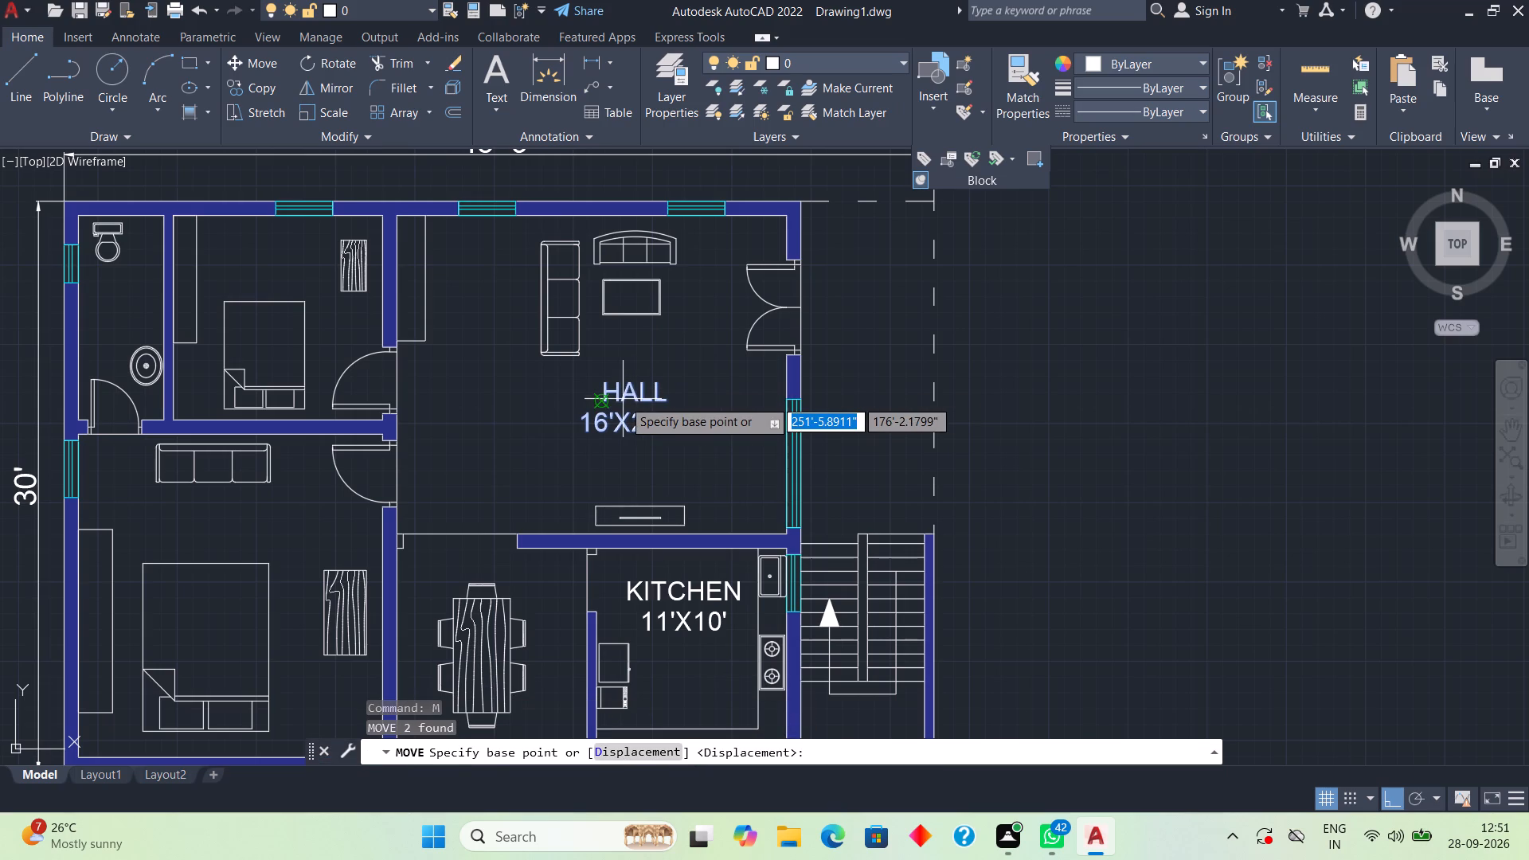
{"action": "left_click", "coordinate": [623, 399]}
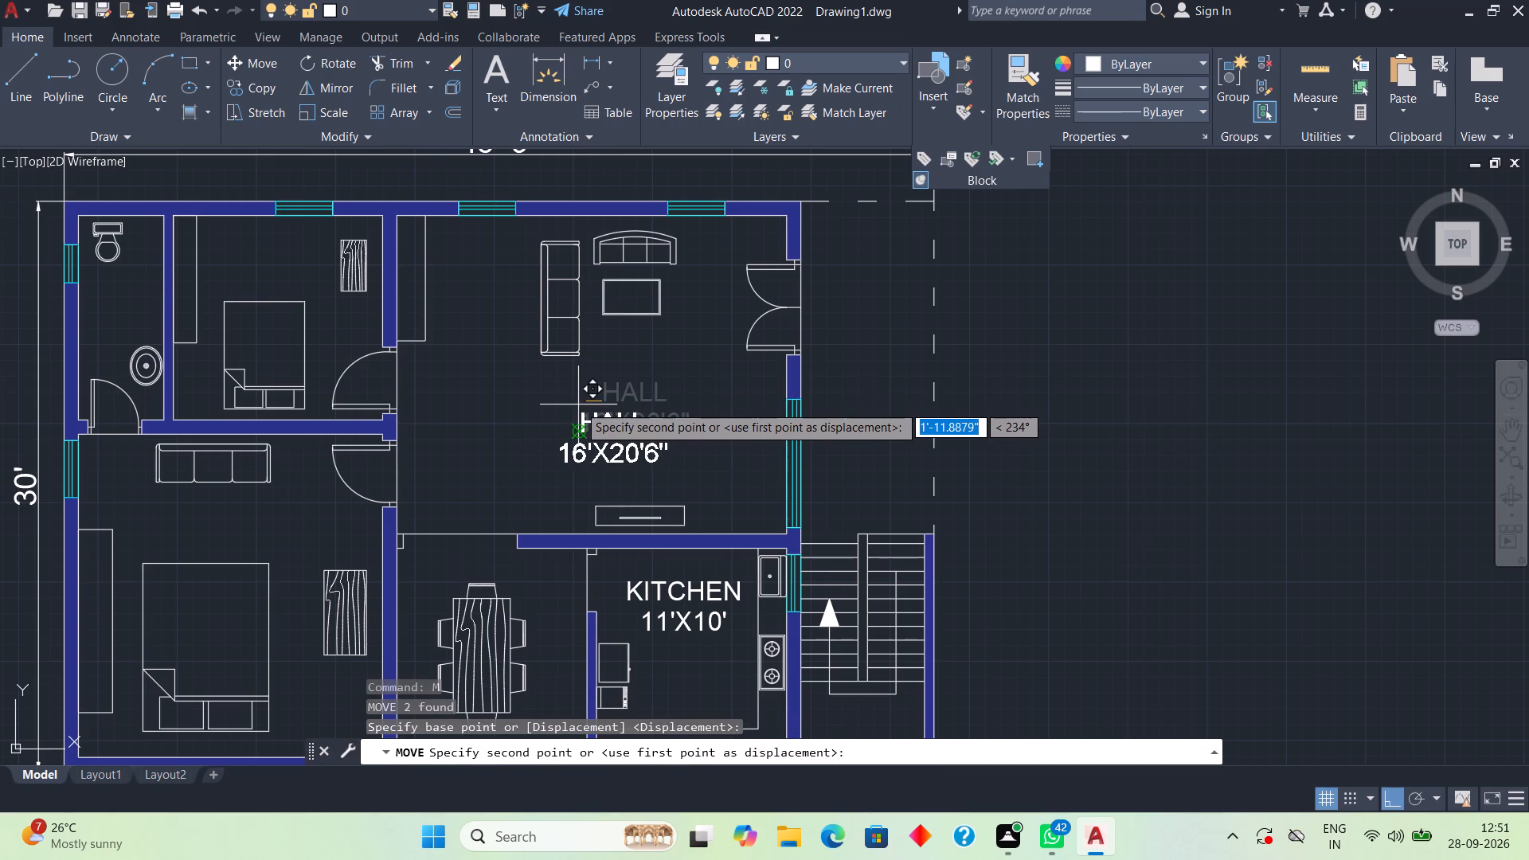
{"action": "left_click", "coordinate": [578, 405]}
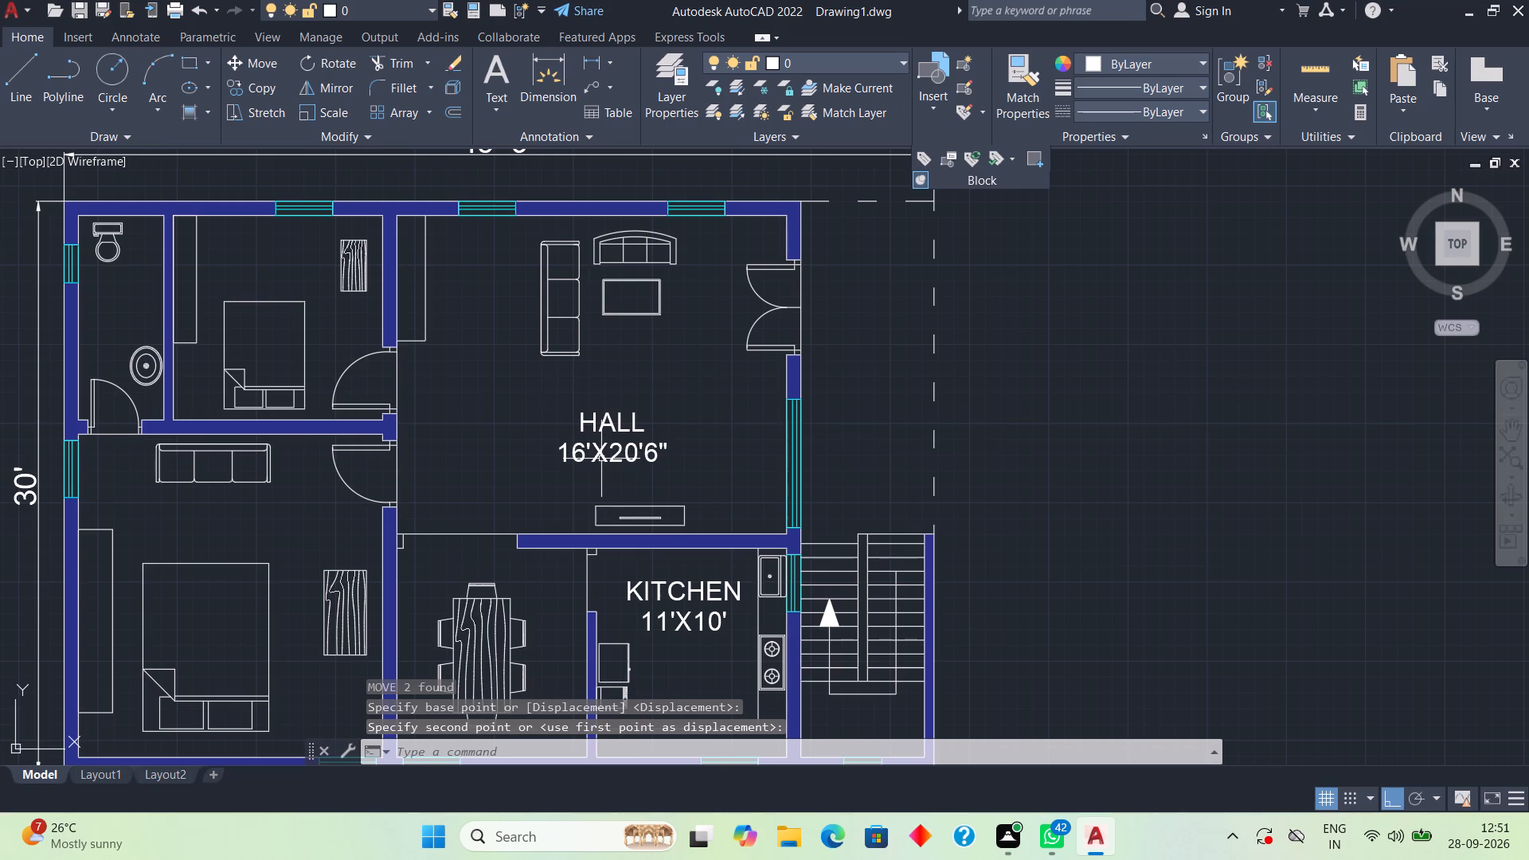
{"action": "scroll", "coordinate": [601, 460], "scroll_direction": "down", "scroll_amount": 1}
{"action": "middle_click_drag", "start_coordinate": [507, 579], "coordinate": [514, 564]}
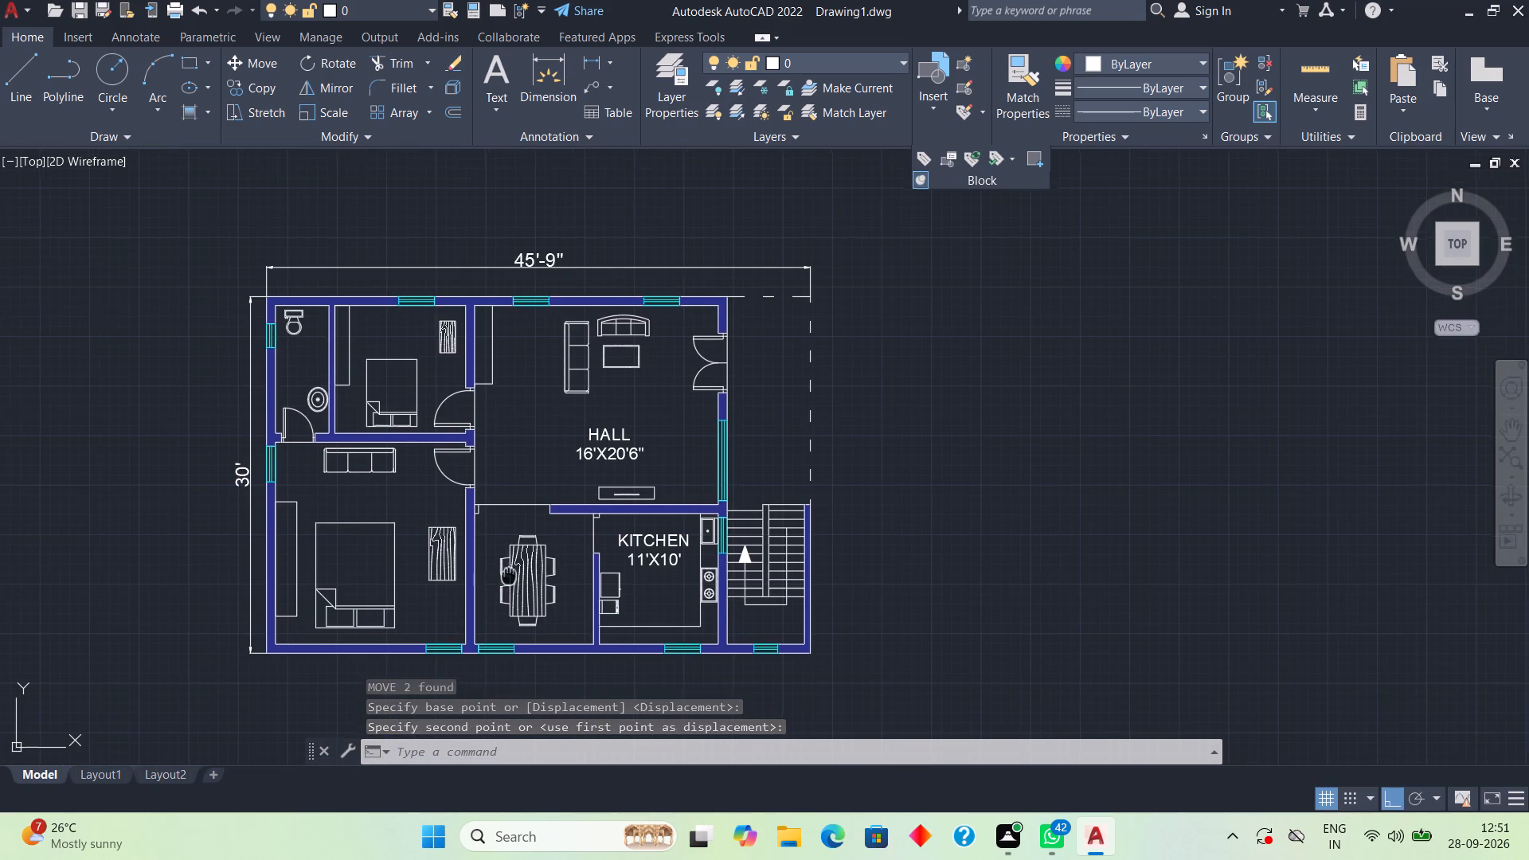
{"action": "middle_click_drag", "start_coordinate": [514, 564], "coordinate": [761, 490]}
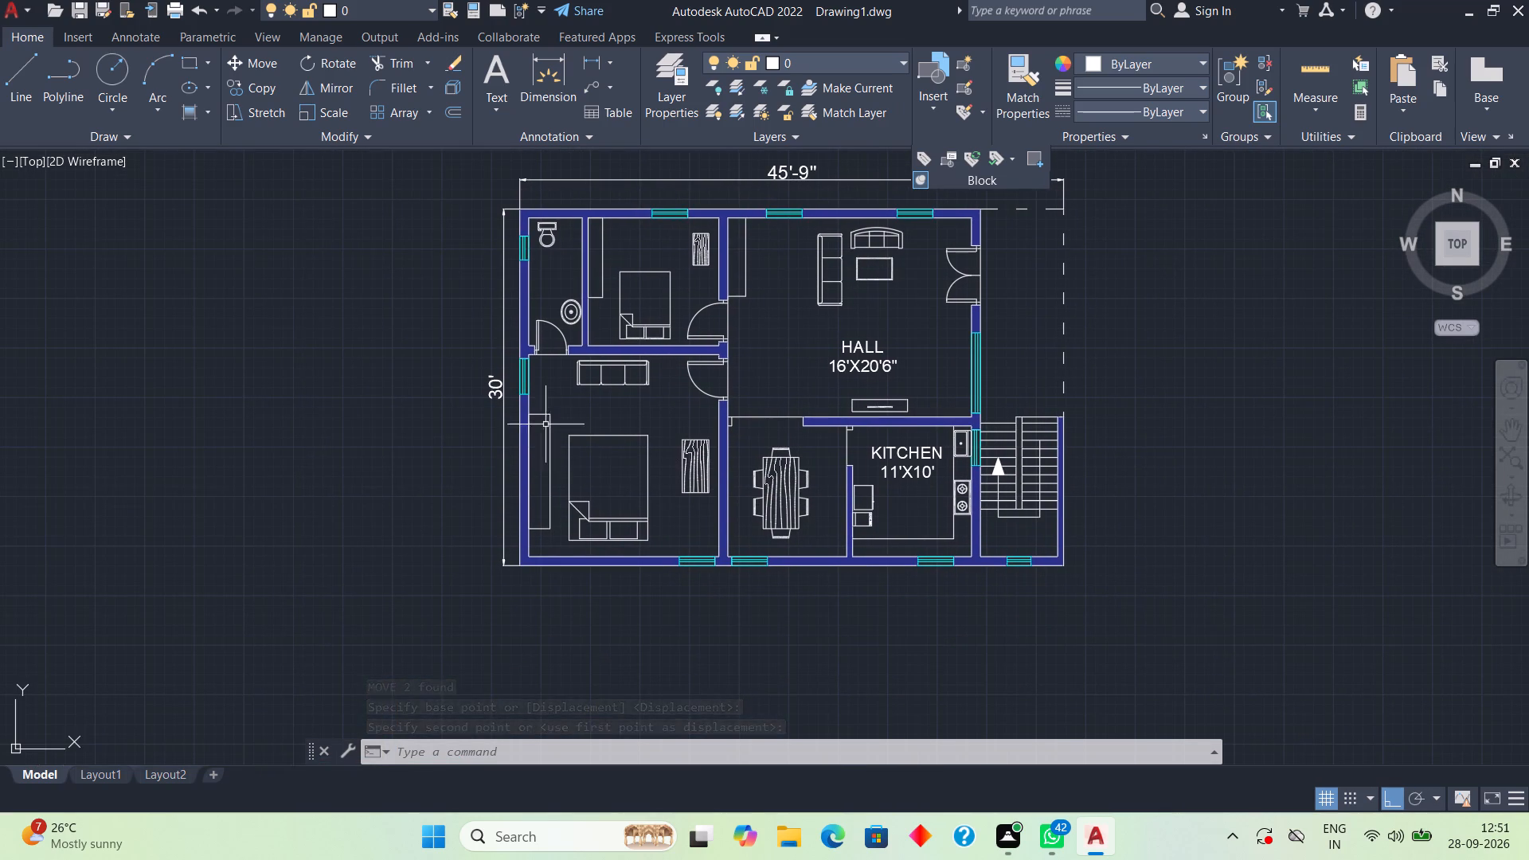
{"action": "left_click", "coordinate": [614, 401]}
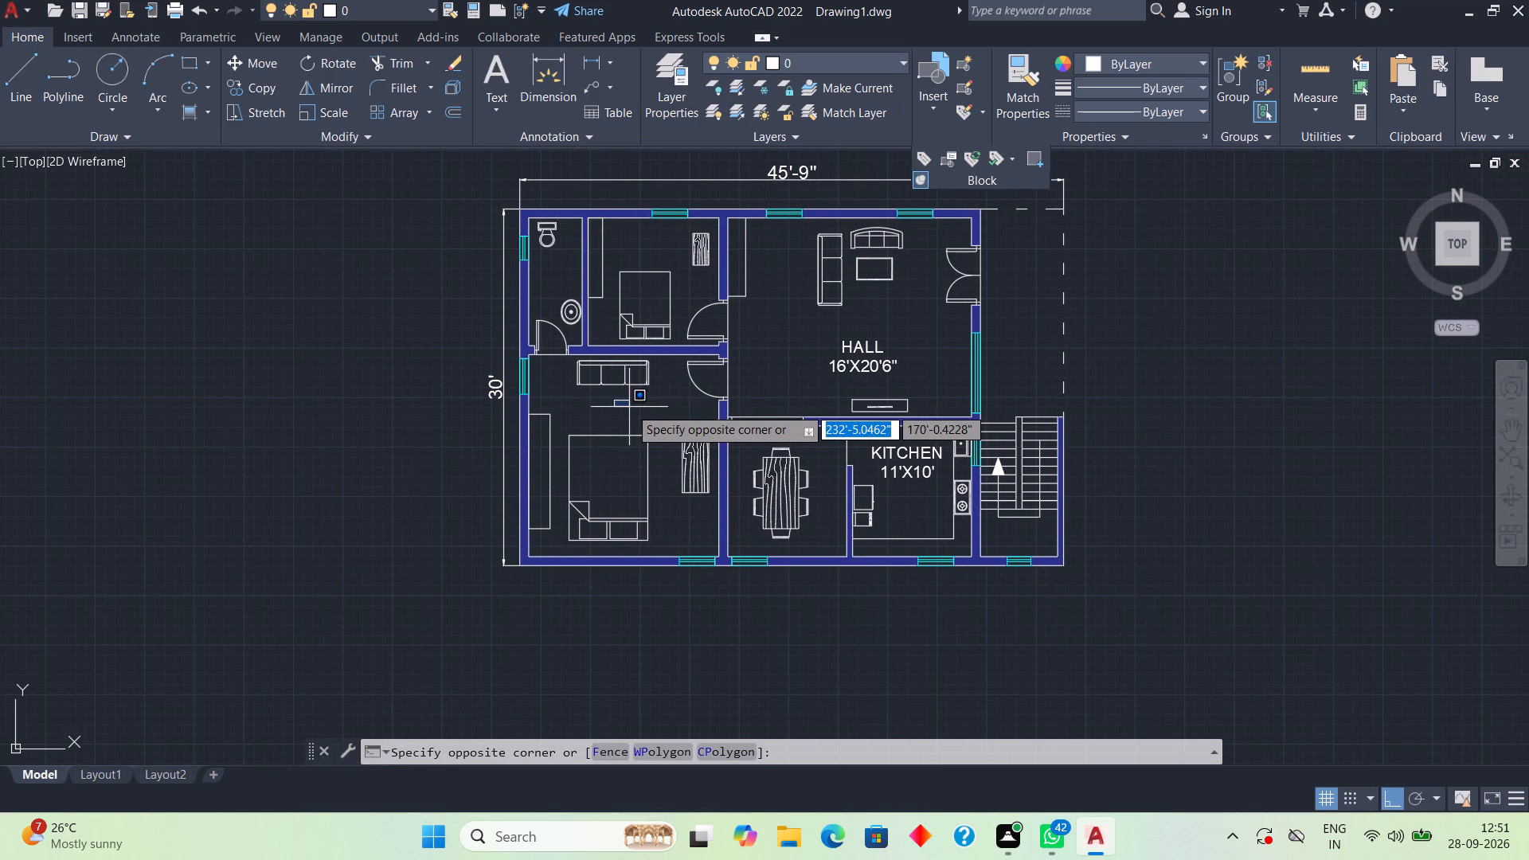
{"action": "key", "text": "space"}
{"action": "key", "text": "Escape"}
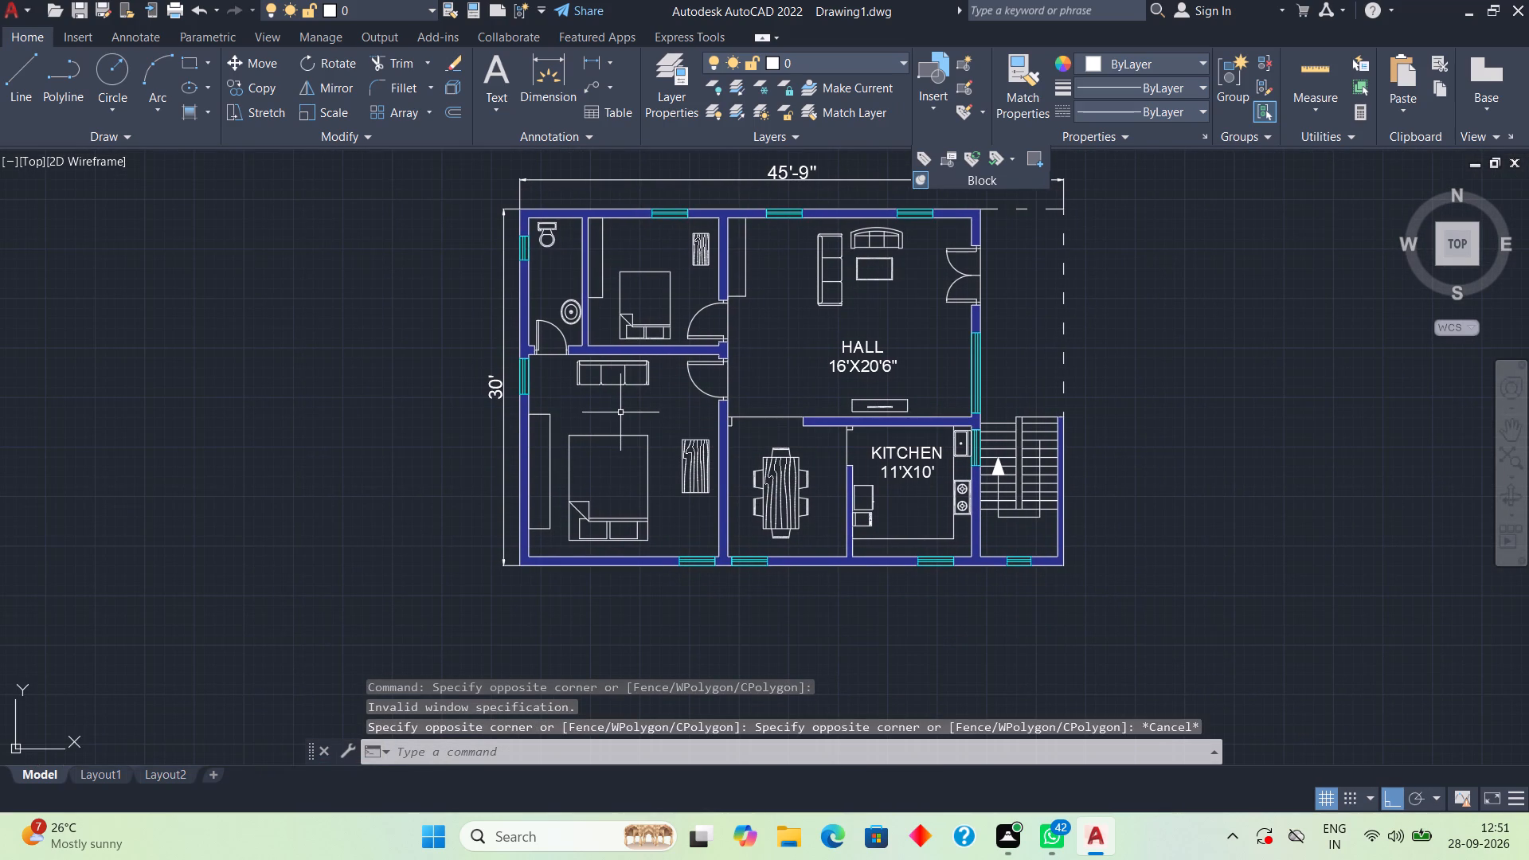
Place centered single-line text MASTER BED ROOM, 1' high at 0 rotation, between the sofa and bed in the large lower-left bedroom.
{"action": "key", "text": "t"}
{"action": "key", "text": "e"}
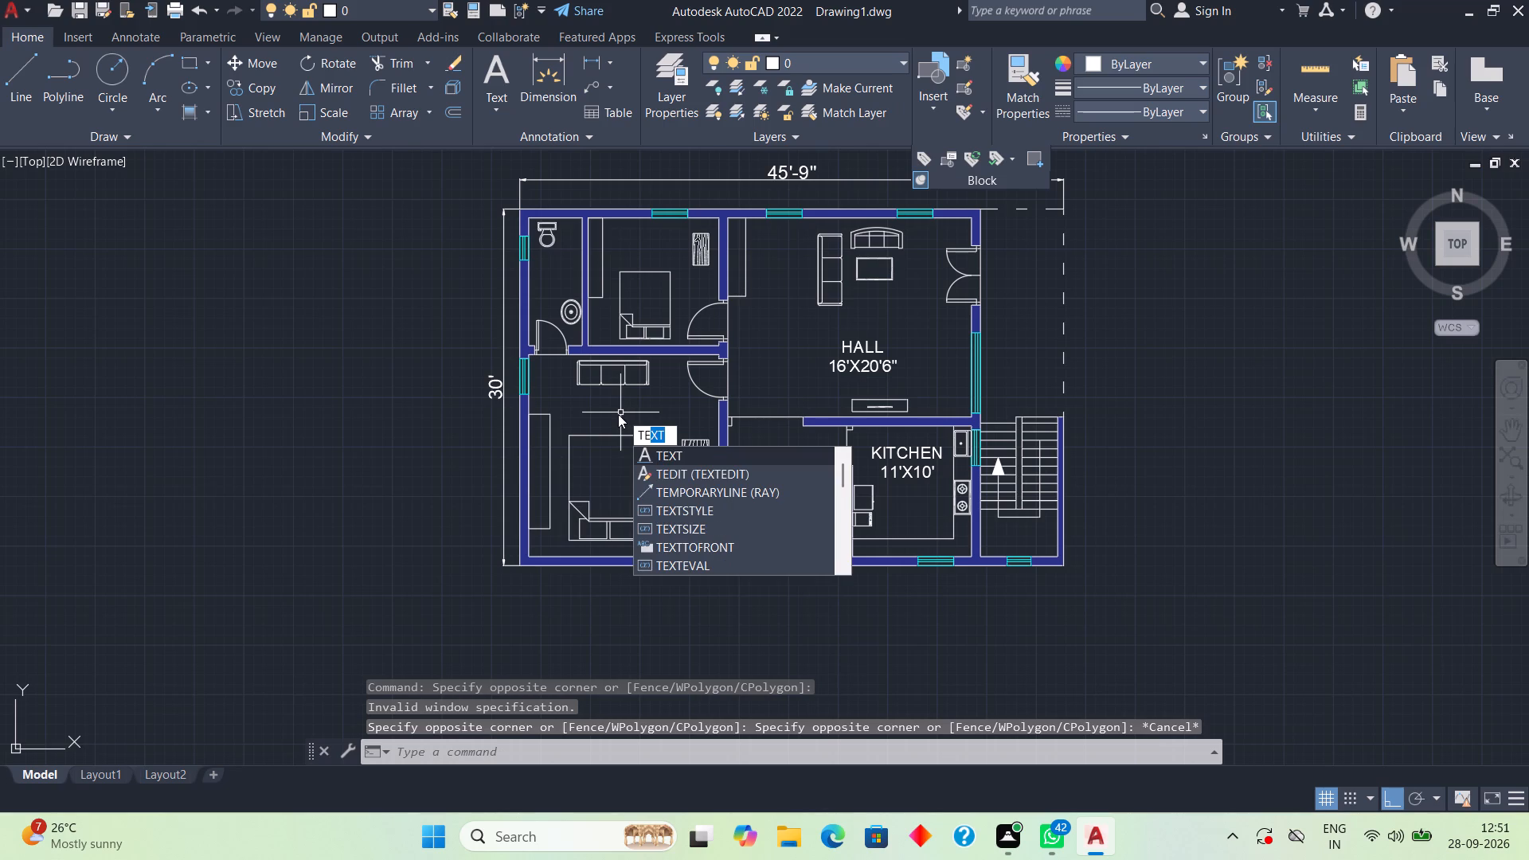
{"action": "type", "text": "XT"}
{"action": "key", "text": "space"}
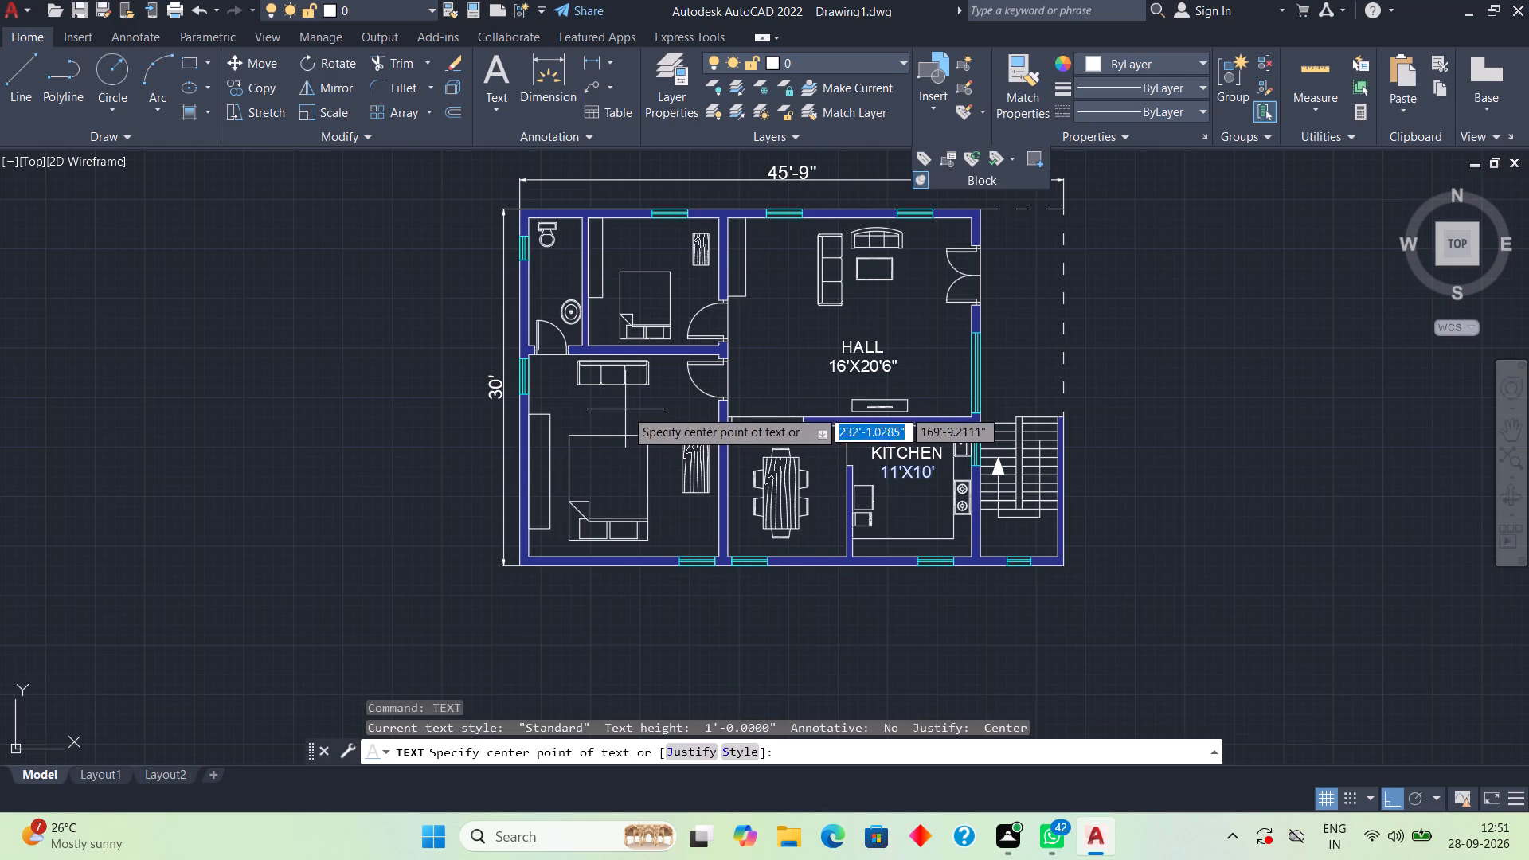
{"action": "left_click", "coordinate": [624, 403]}
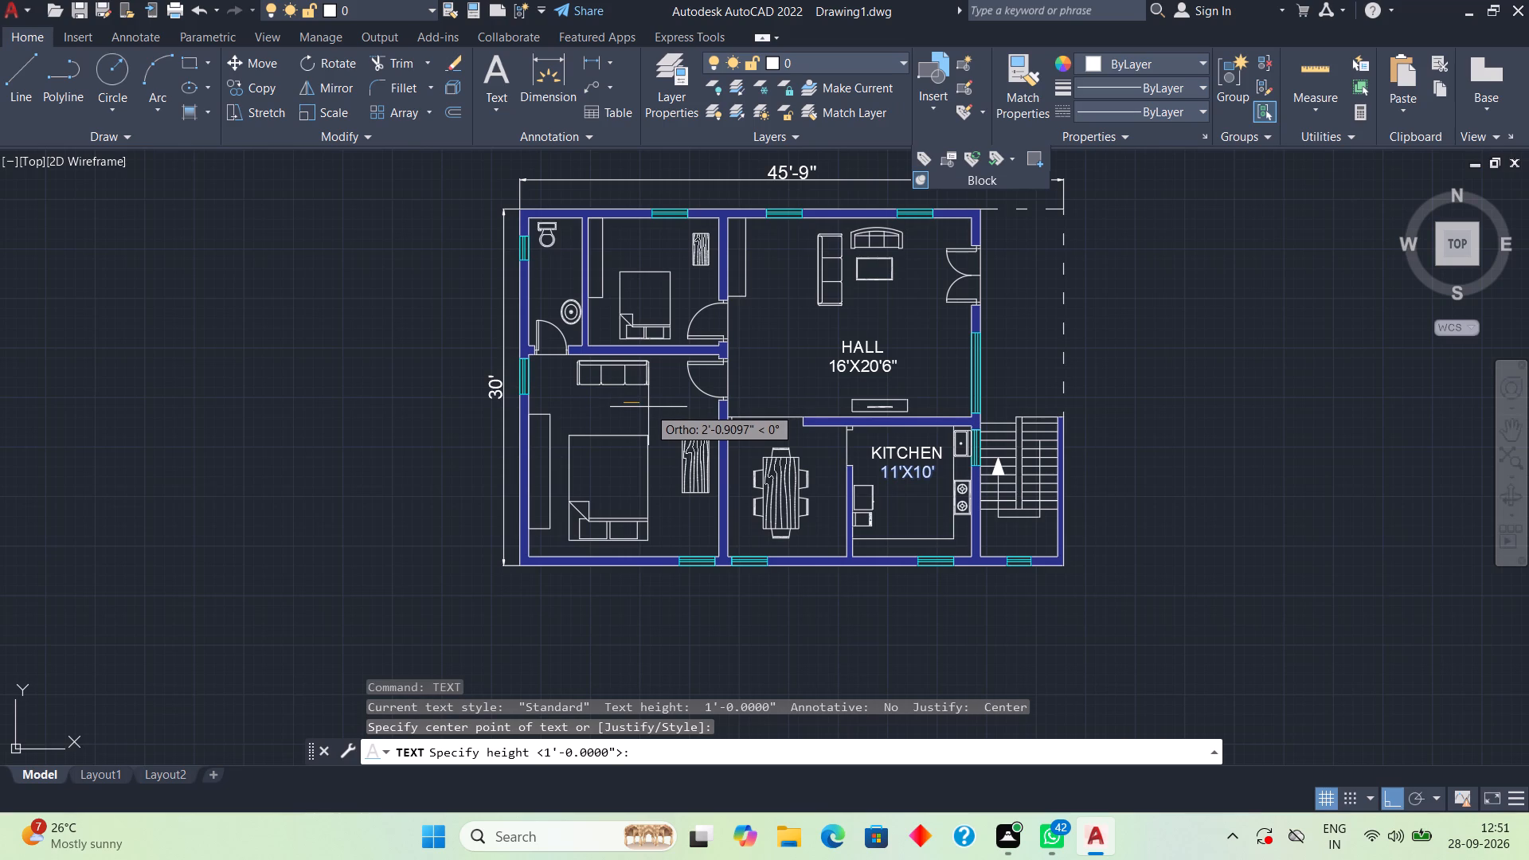
{"action": "key", "text": "Return"}
{"action": "key", "text": "backslash"}
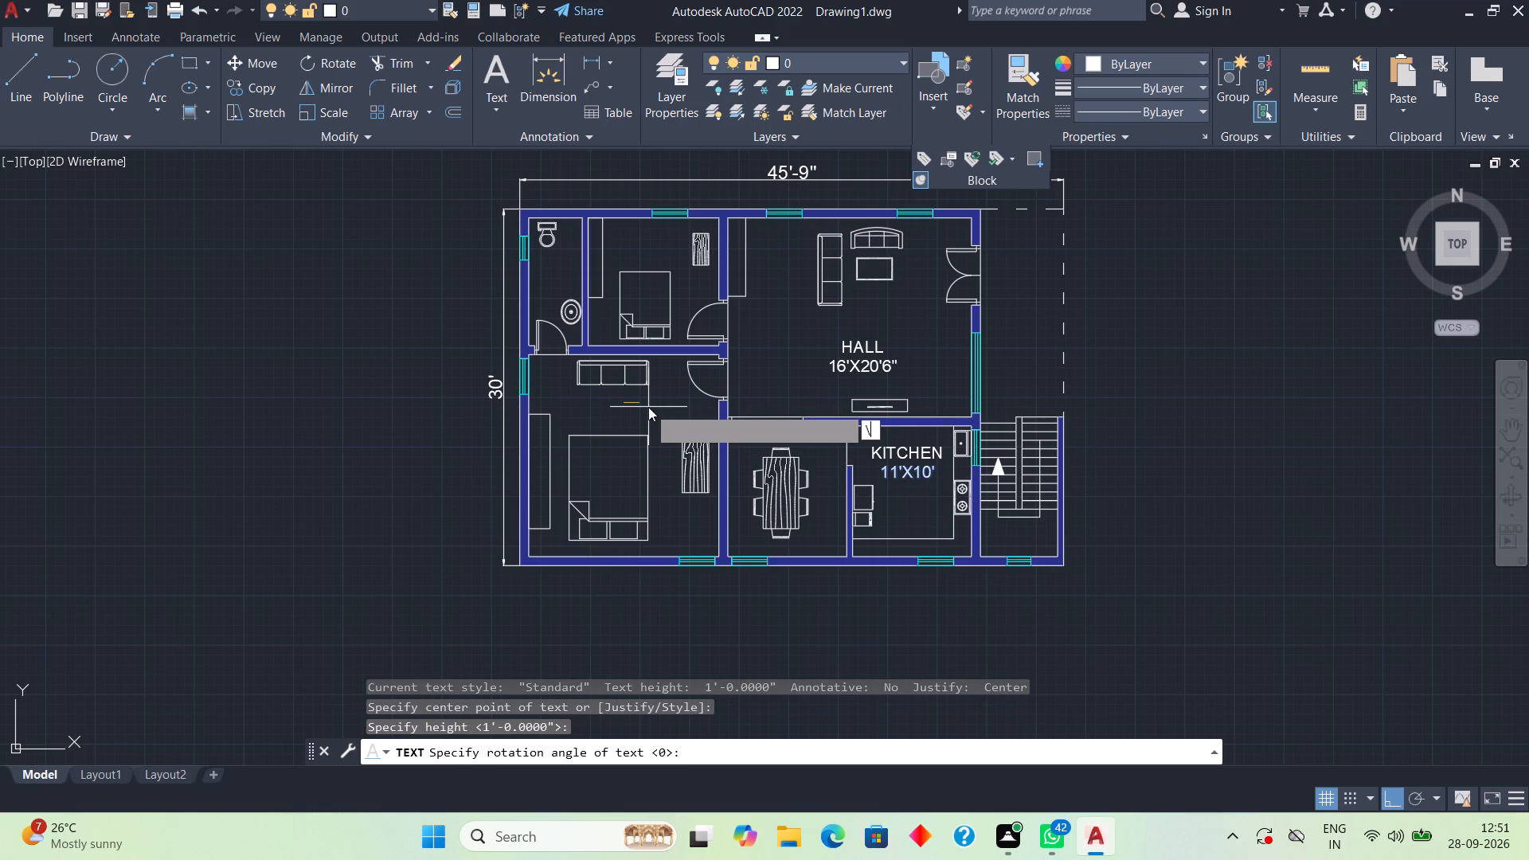
{"action": "key", "text": "BackSpace"}
{"action": "key", "text": "Return"}
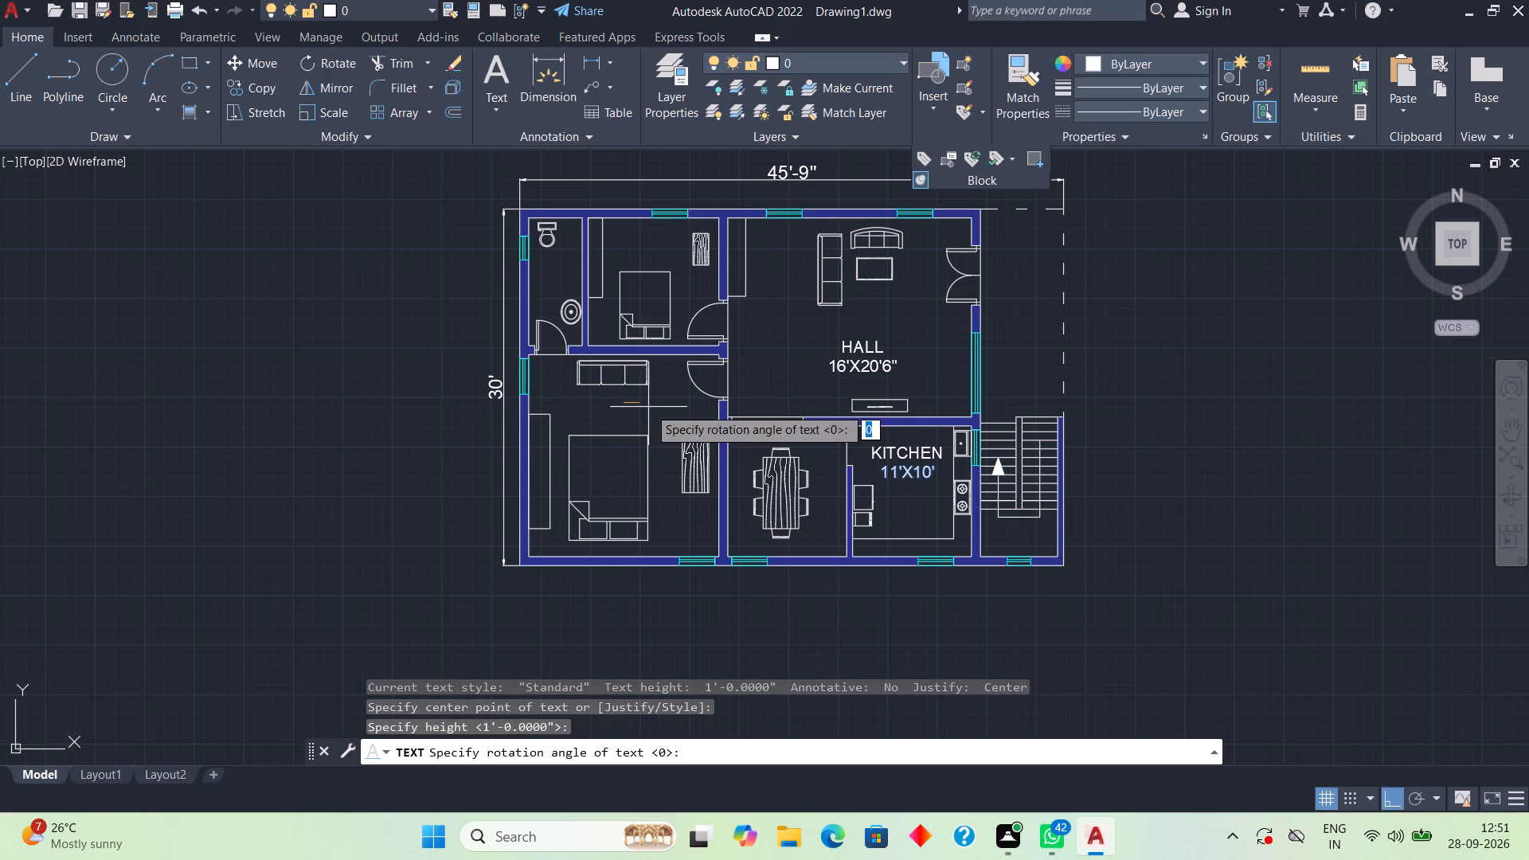
{"action": "key", "text": "Return"}
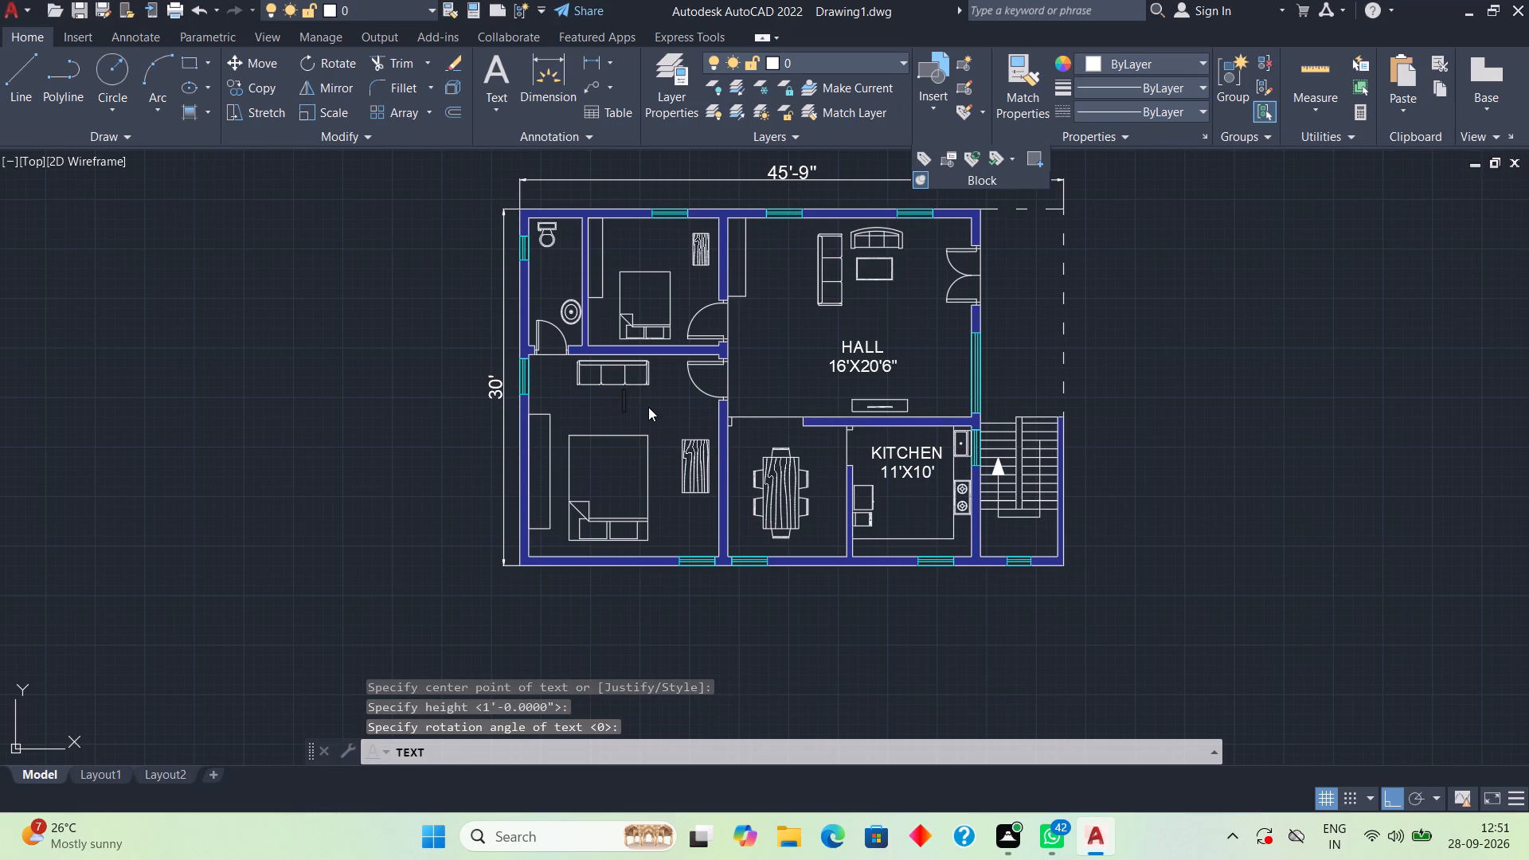
{"action": "key", "text": "m"}
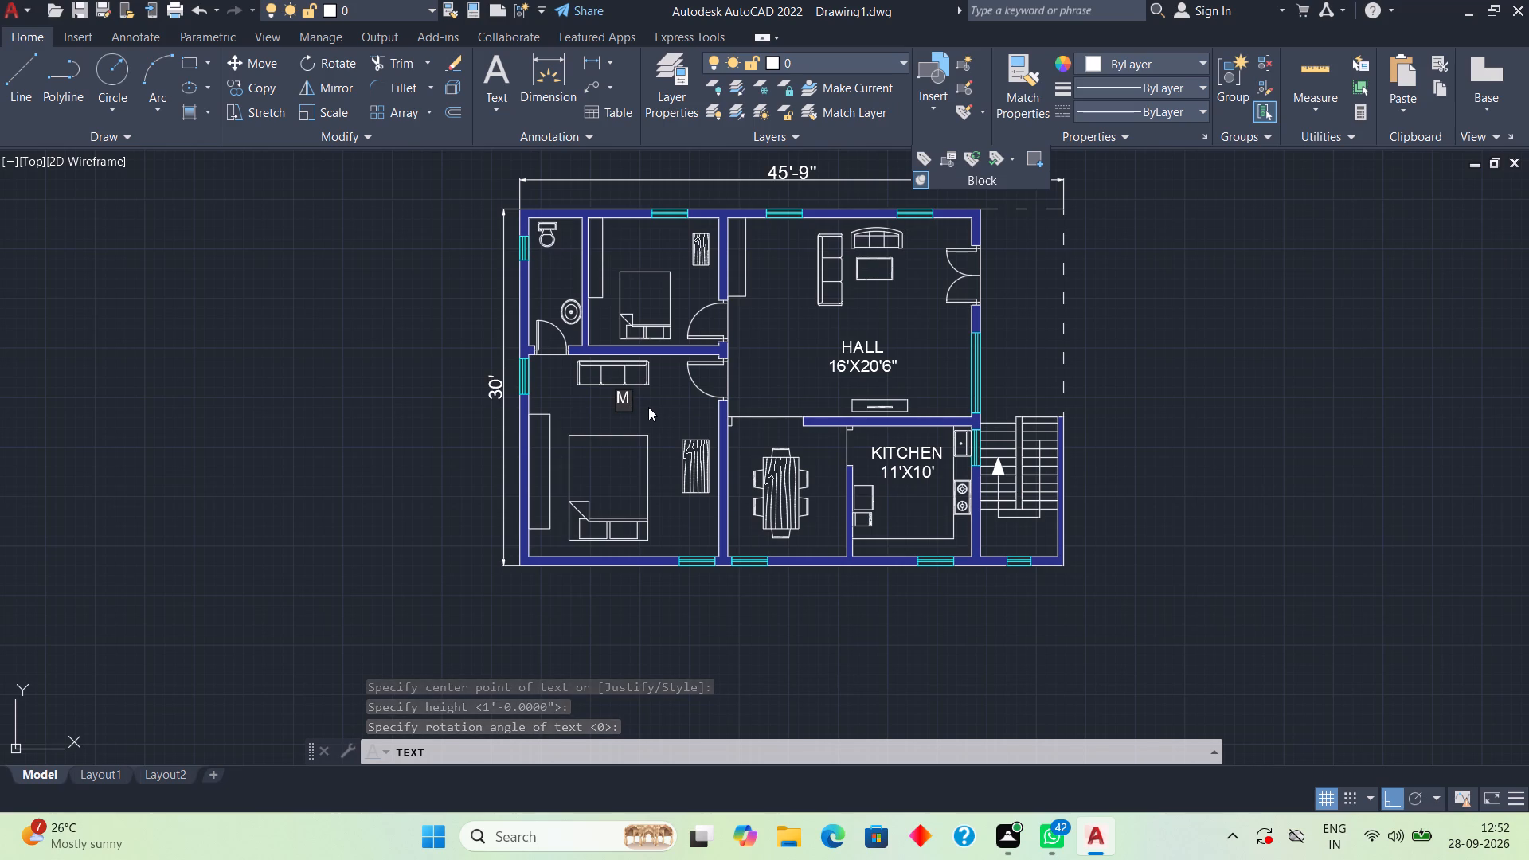
{"action": "type", "text": "ASTER"}
{"action": "key", "text": "space"}
{"action": "type", "text": "BED"}
{"action": "key", "text": "space"}
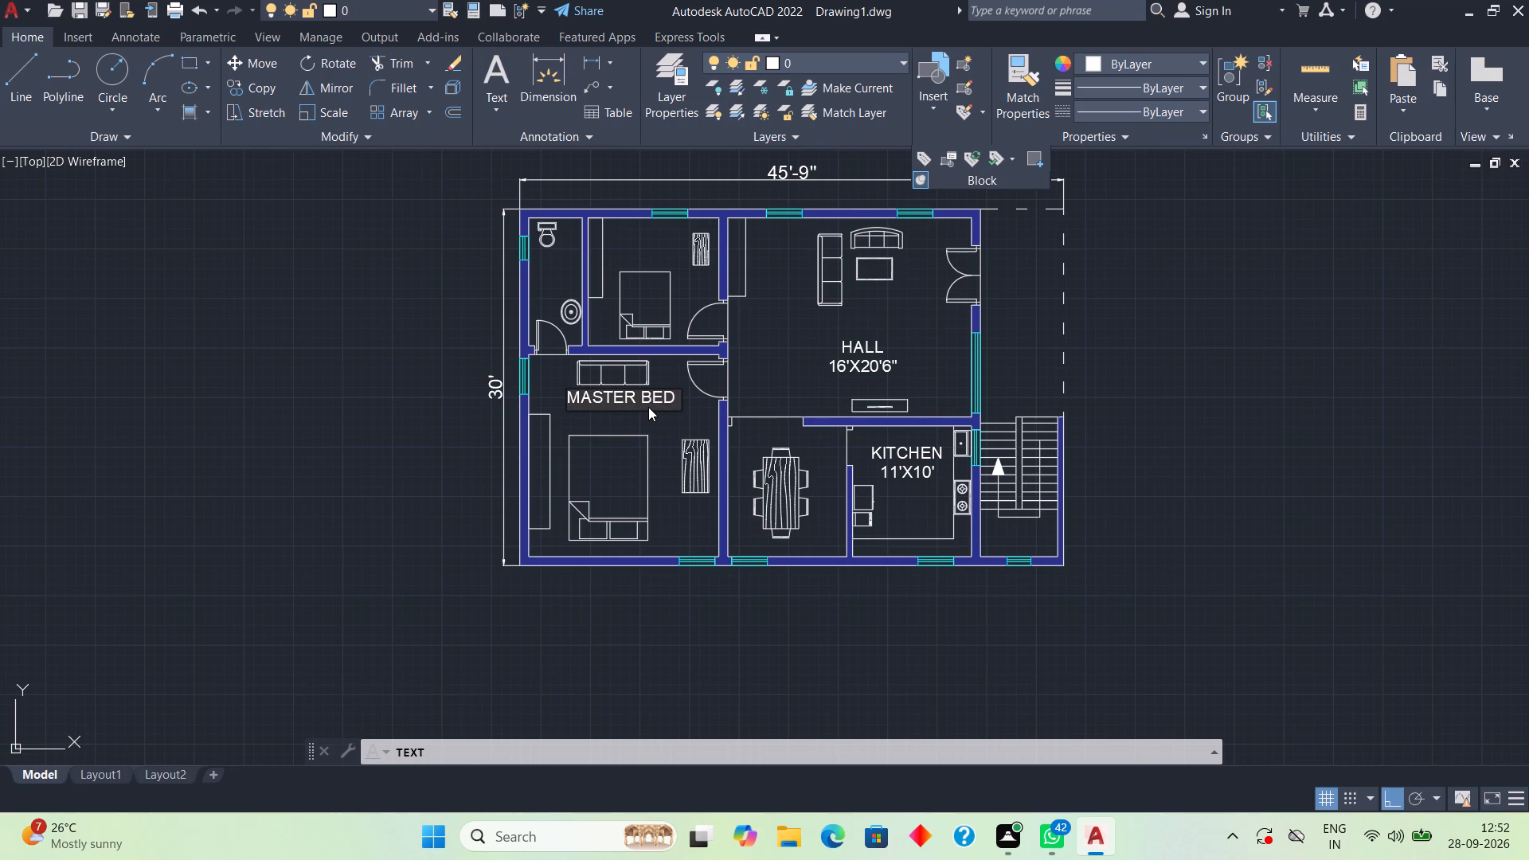
{"action": "type", "text": "ROOM"}
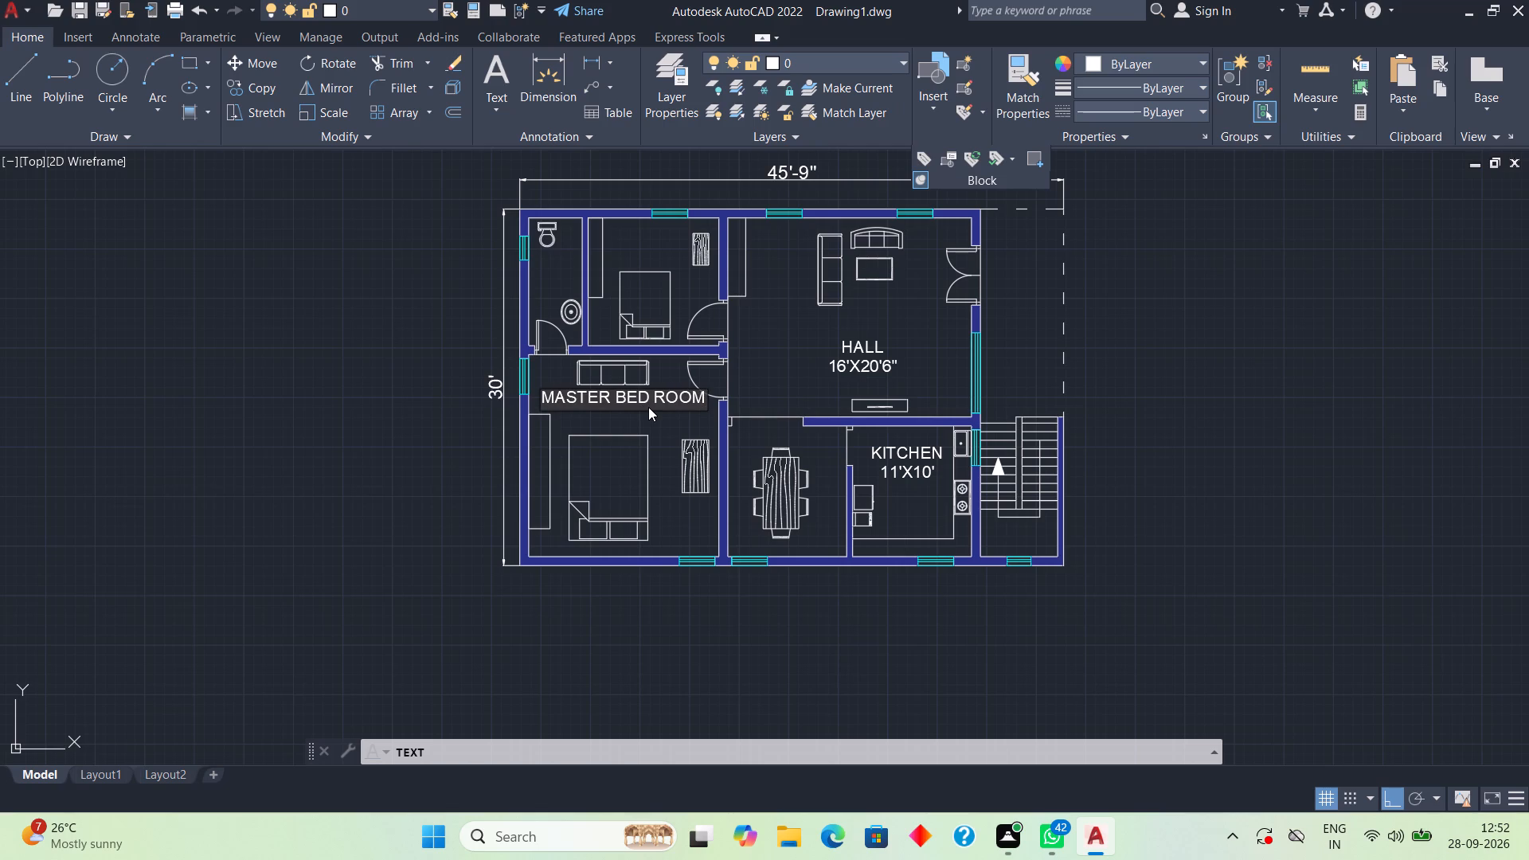
Add the size 17'X16' on a second line beneath MASTER BED ROOM.
{"action": "key", "text": "Return"}
{"action": "type", "text": "17"}
{"action": "type", "text": "'X1"}
{"action": "key", "text": "6"}
{"action": "key", "text": "apostrophe"}
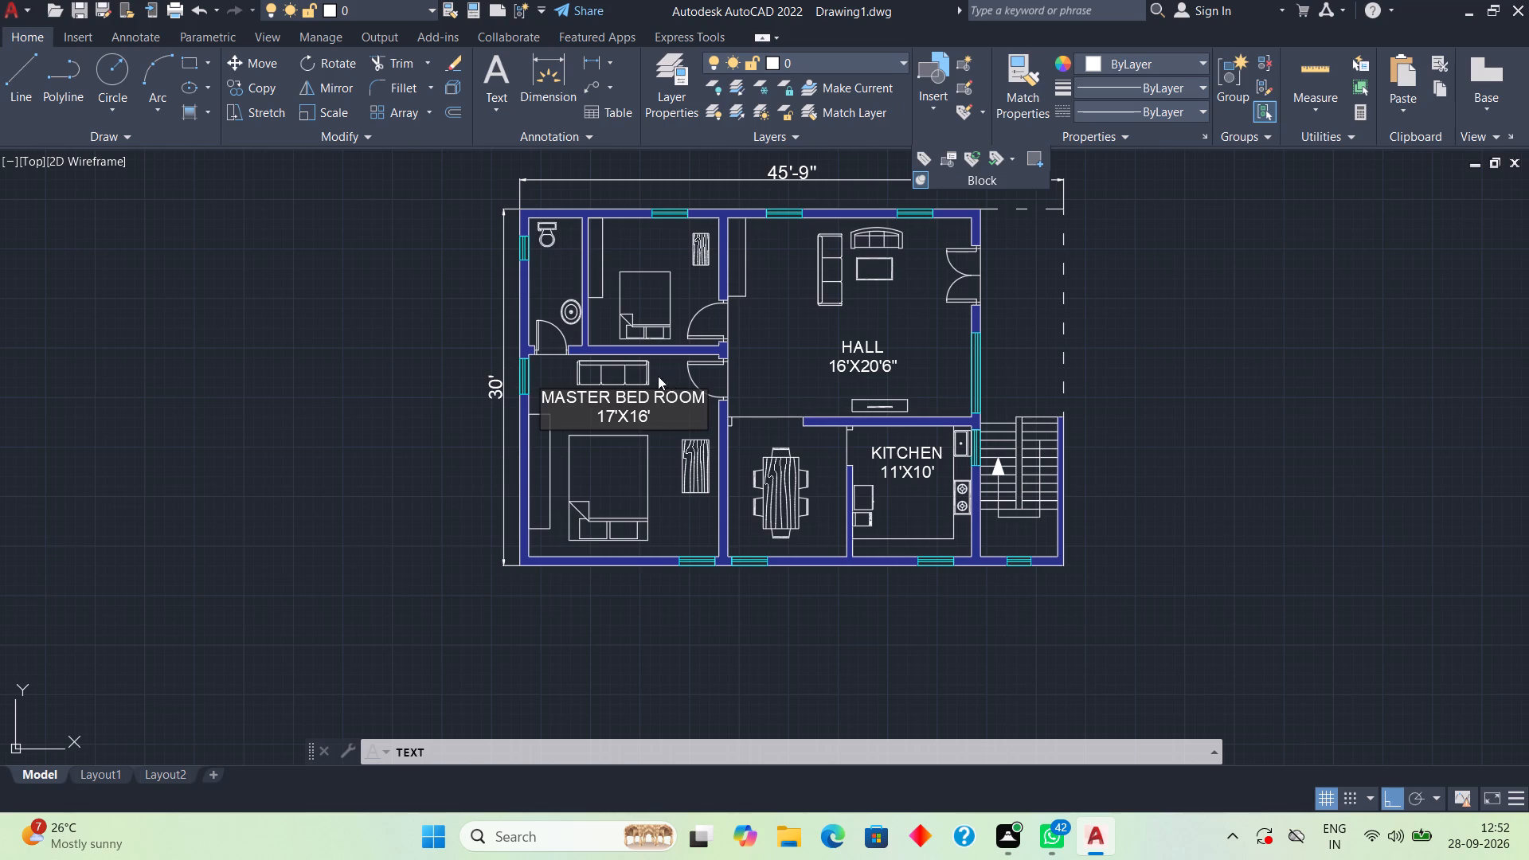
Label the smaller upper bedroom KID'S with BED ROOM on a second line, in the space above the bed.
{"action": "left_click", "coordinate": [622, 236]}
{"action": "type", "text": "KID"}
{"action": "type", "text": "'S"}
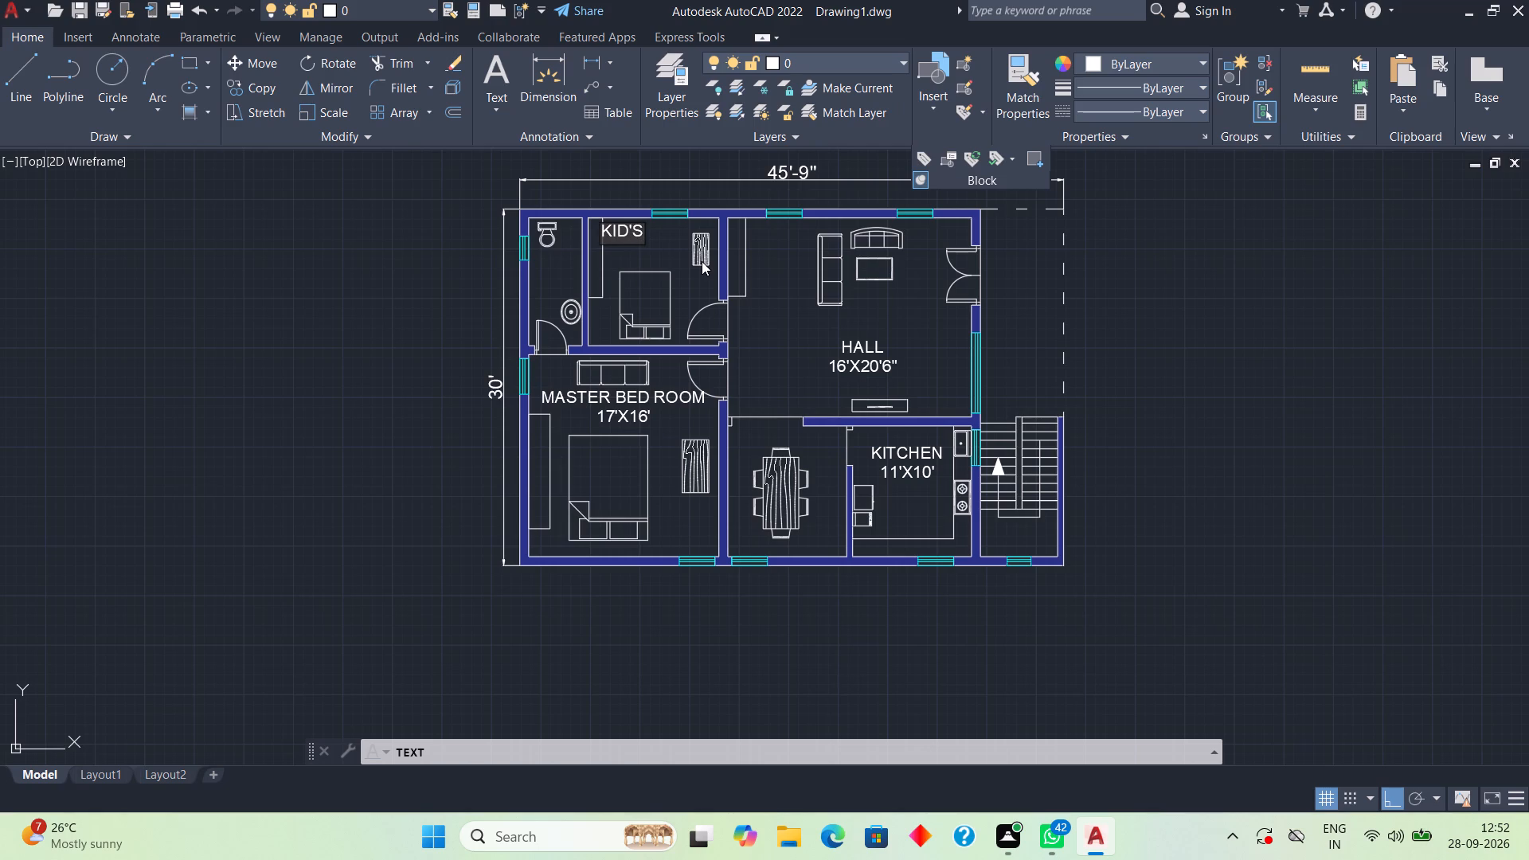
{"action": "key", "text": "Return"}
{"action": "type", "text": "BED"}
{"action": "key", "text": "space"}
{"action": "type", "text": "R"}
{"action": "type", "text": "OOM"}
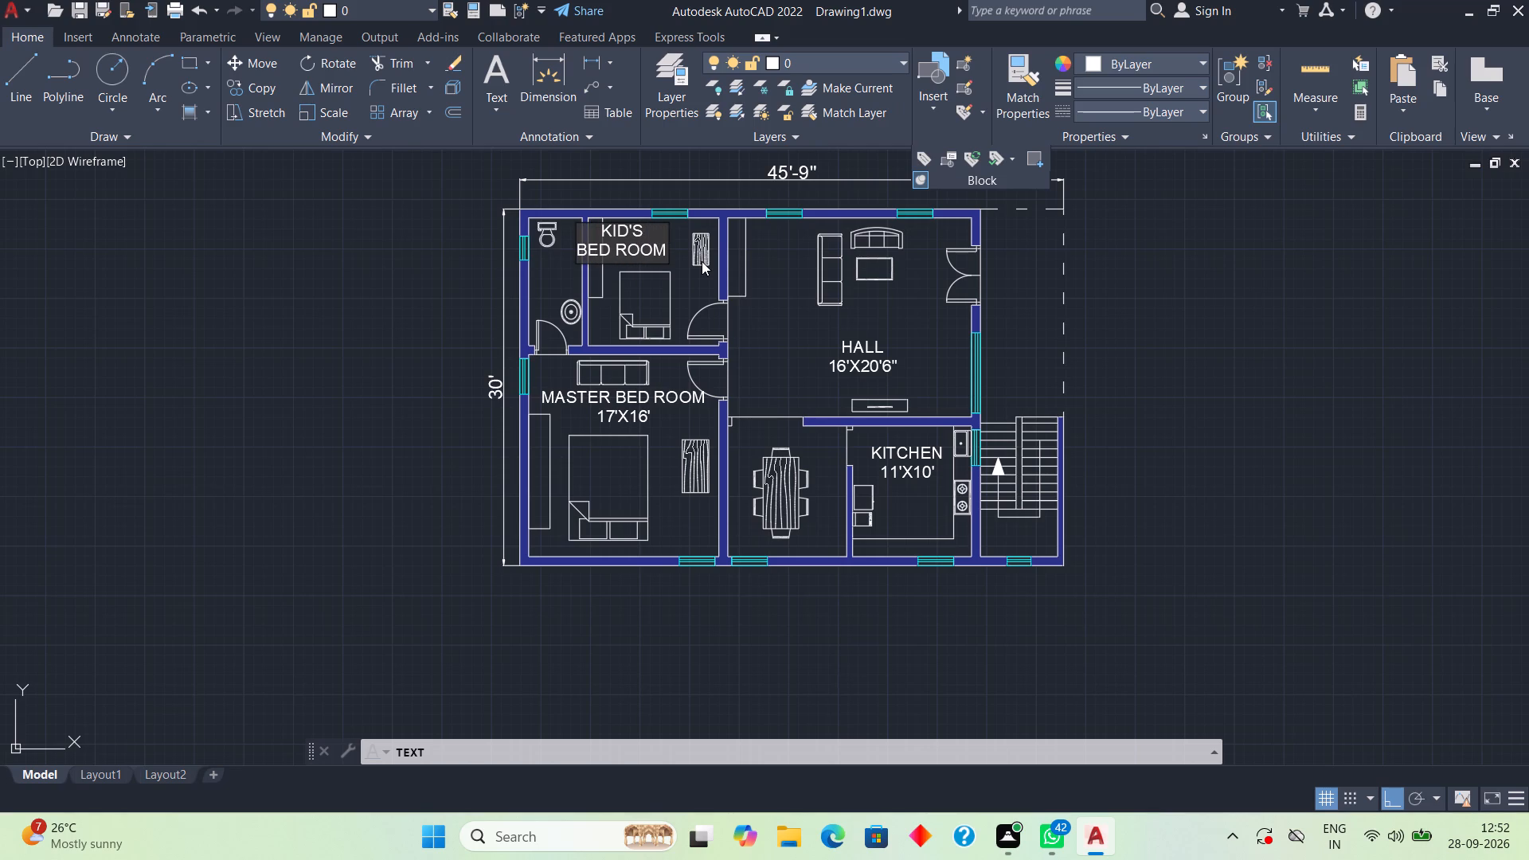
Add the size 10'9"X11' on a third line beneath KID'S BED ROOM and finish the text.
{"action": "key", "text": "Return"}
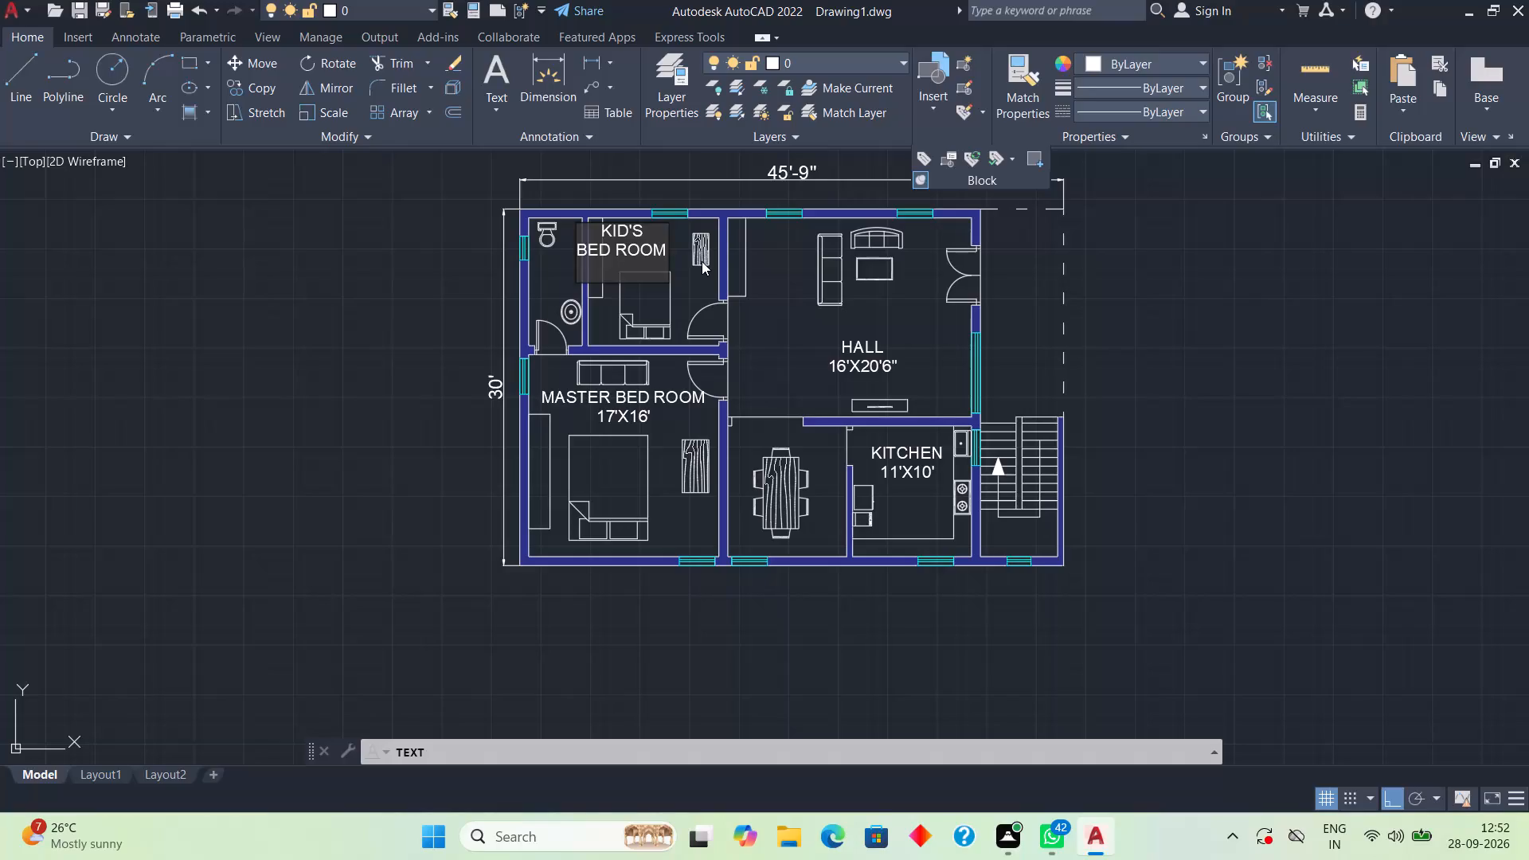
{"action": "type", "text": "10"}
{"action": "key", "text": "apostrophe"}
{"action": "key", "text": "9"}
{"action": "key", "text": "shift+quotedbl"}
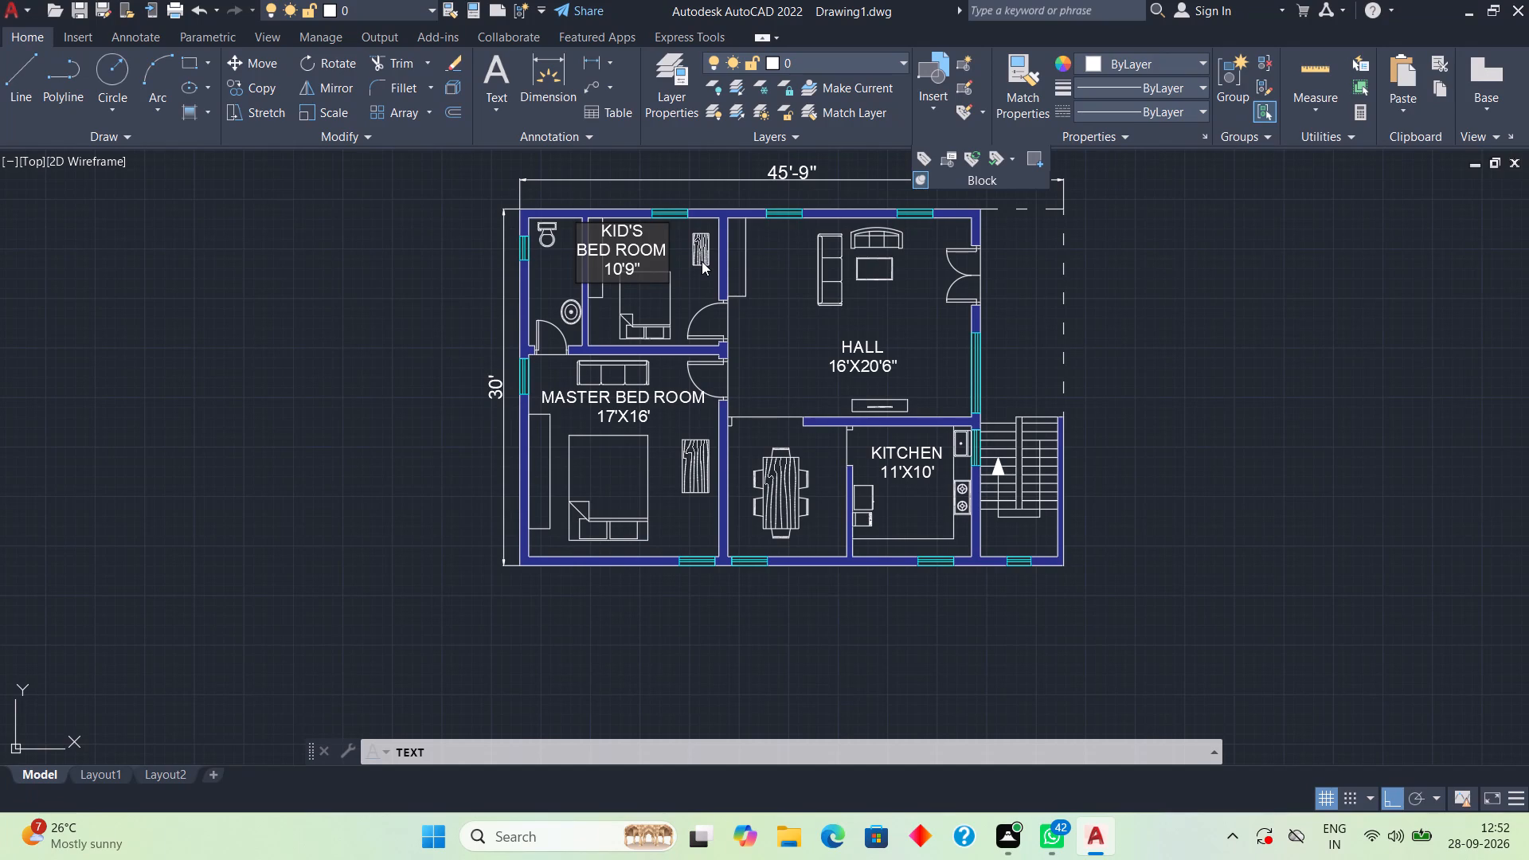
{"action": "key", "text": "x"}
{"action": "type", "text": "11'"}
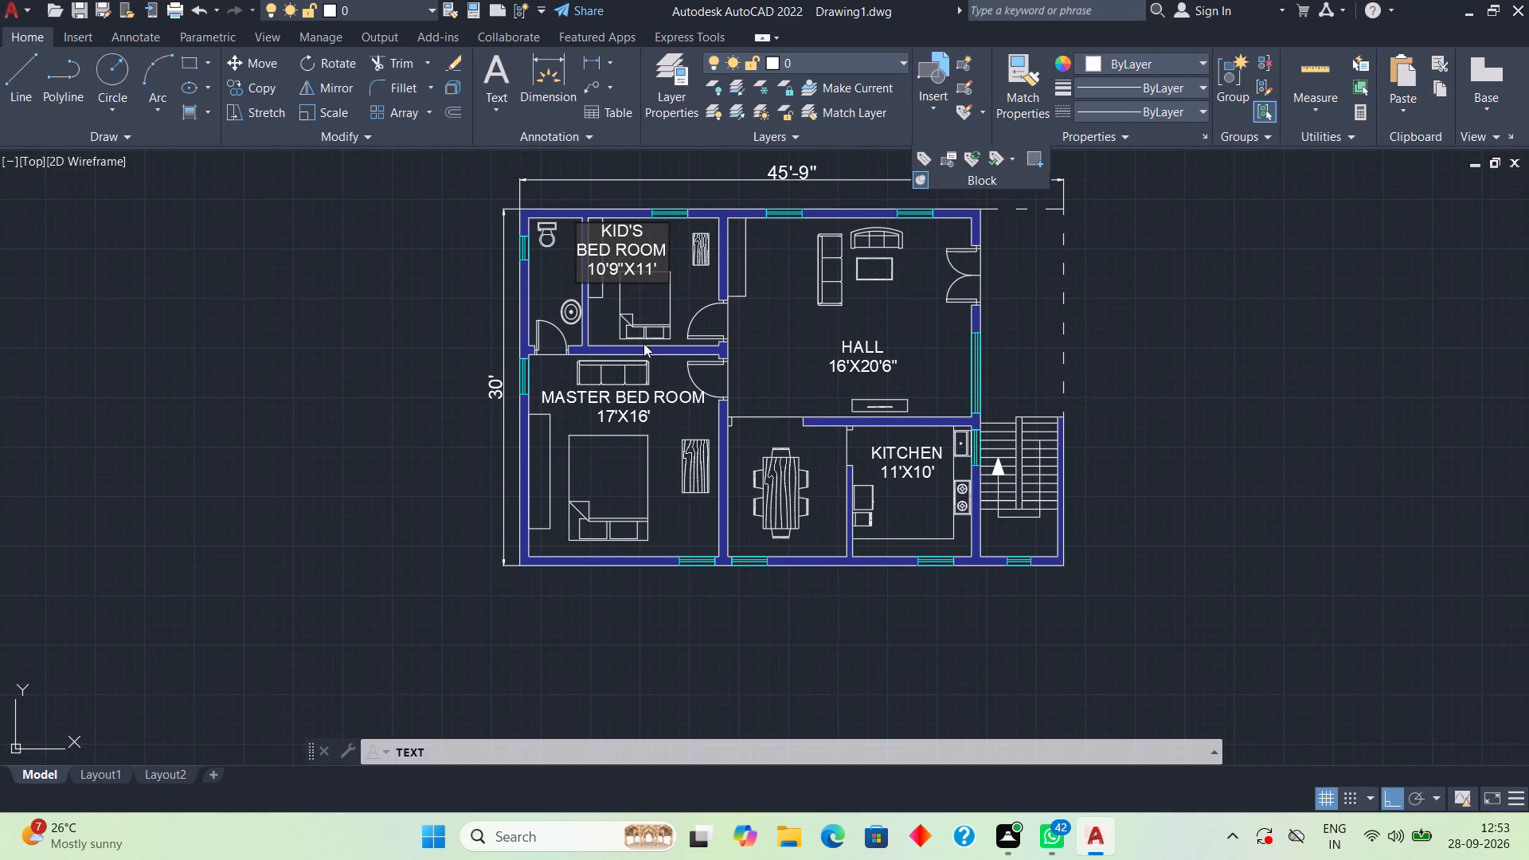
{"action": "left_click", "coordinate": [540, 287]}
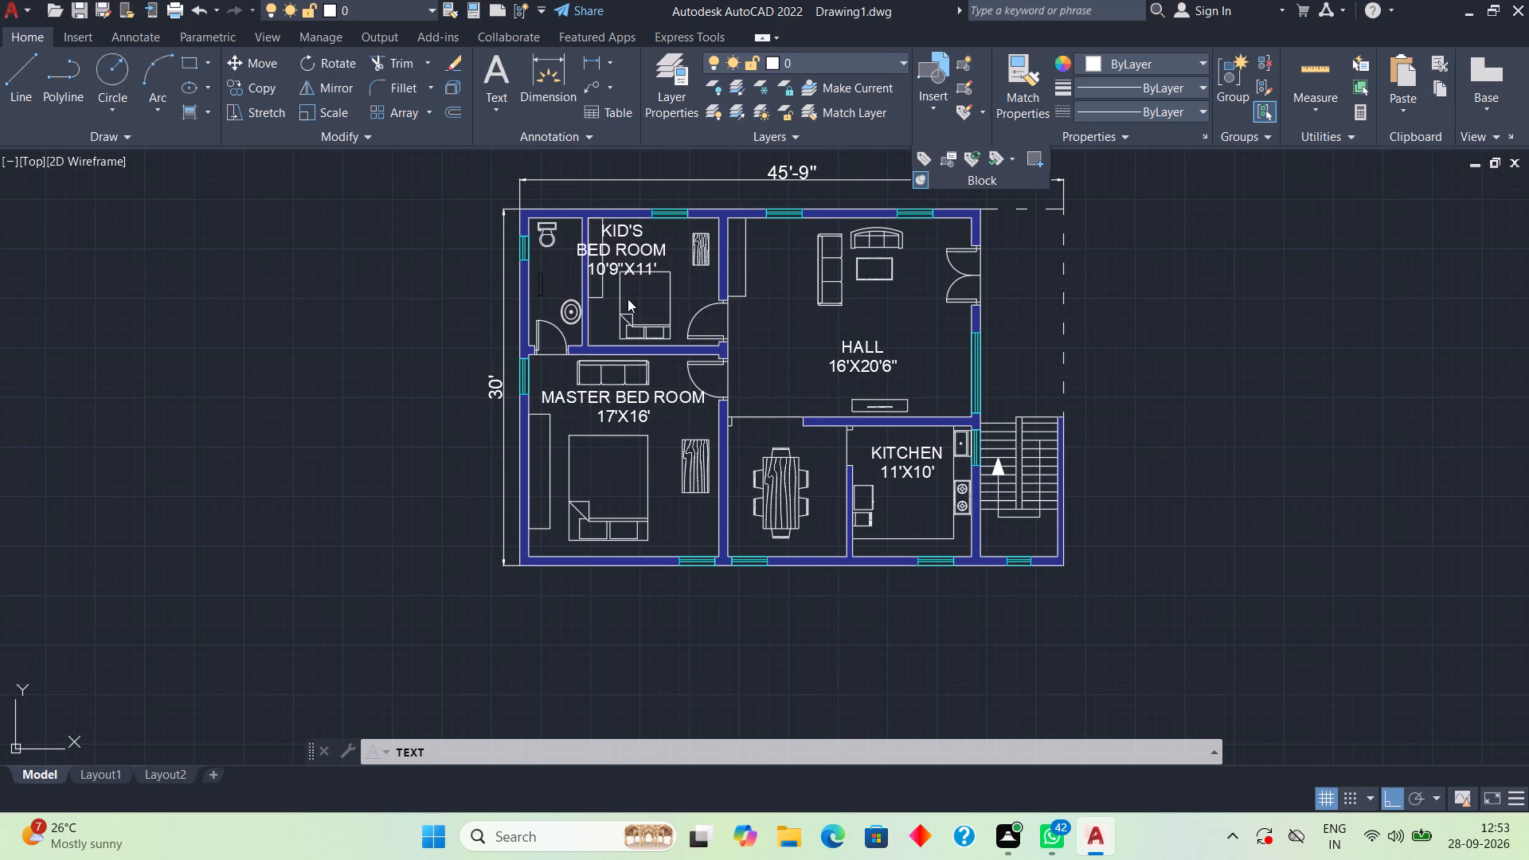
{"action": "scroll", "coordinate": [644, 295], "scroll_direction": "up", "scroll_amount": 2}
{"action": "scroll", "coordinate": [644, 295], "scroll_direction": "down", "scroll_amount": 2}
{"action": "left_click", "coordinate": [635, 261]}
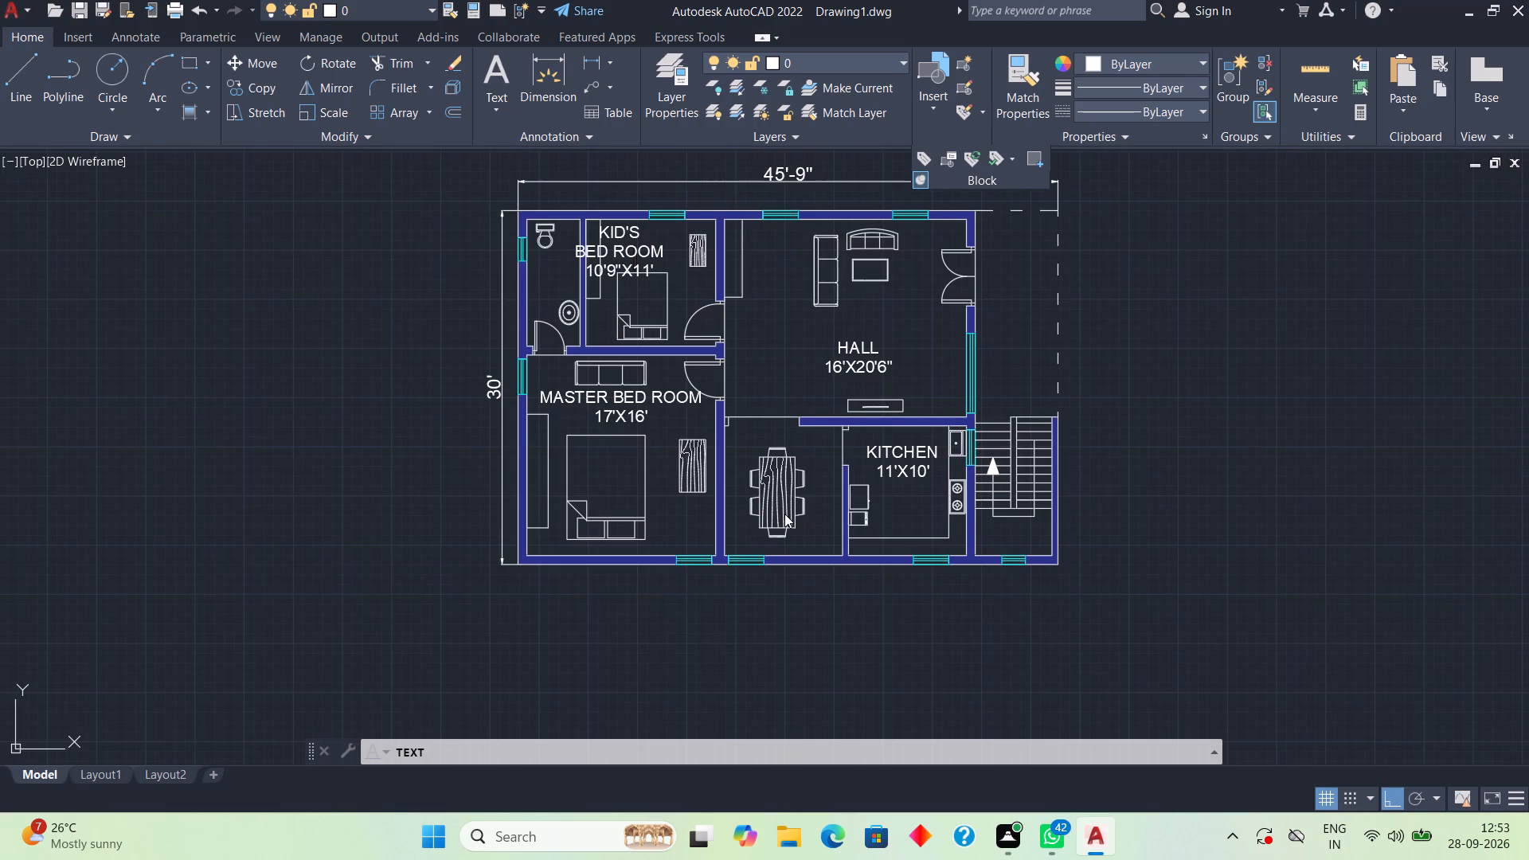
{"action": "scroll", "coordinate": [784, 514], "scroll_direction": "down", "scroll_amount": 1}
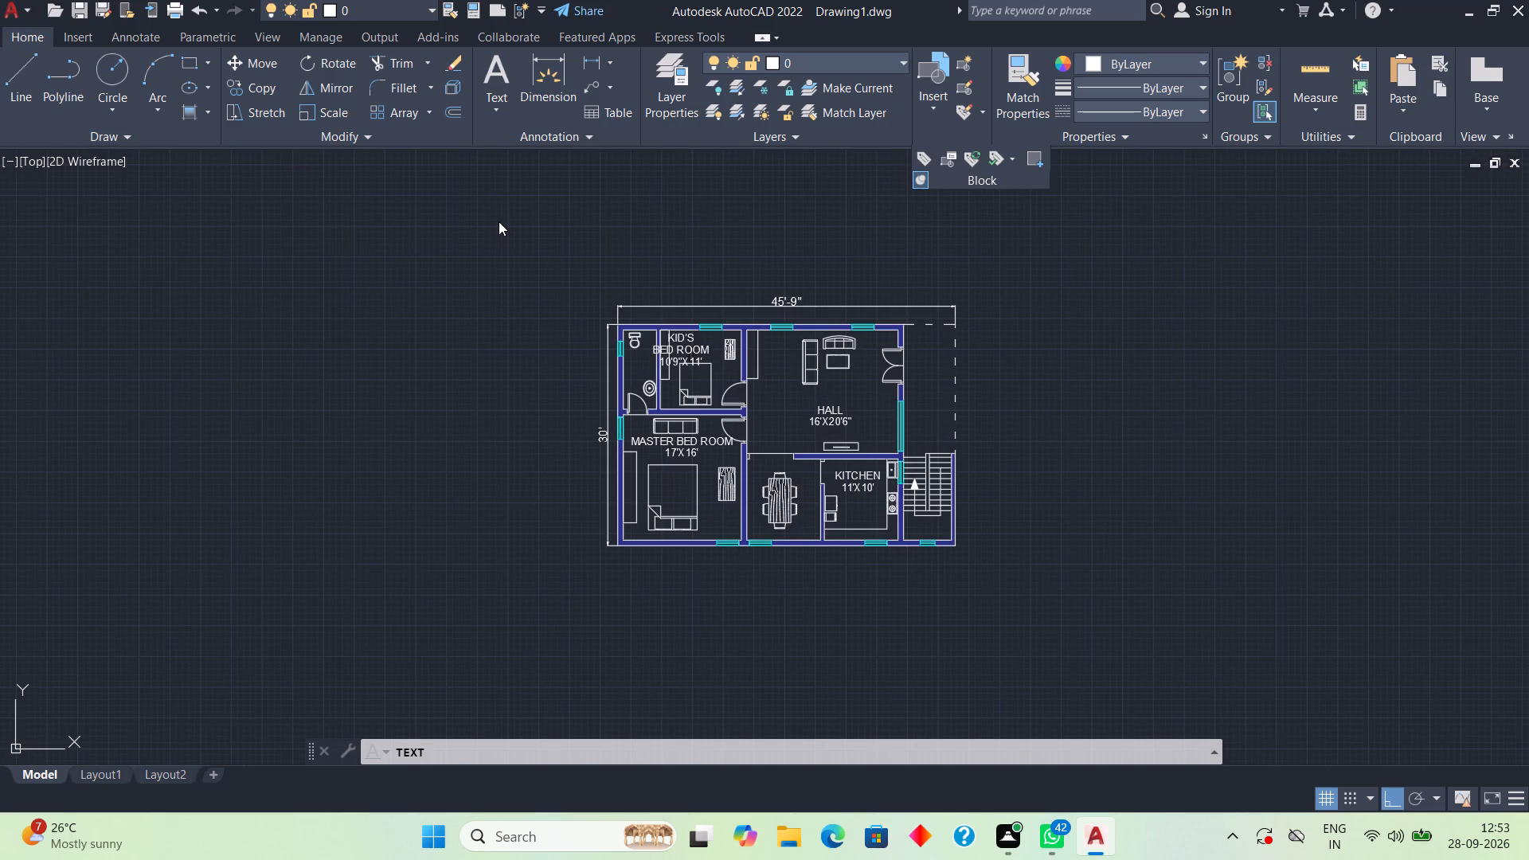
{"action": "left_click", "coordinate": [499, 223]}
{"action": "key", "text": "Escape"}
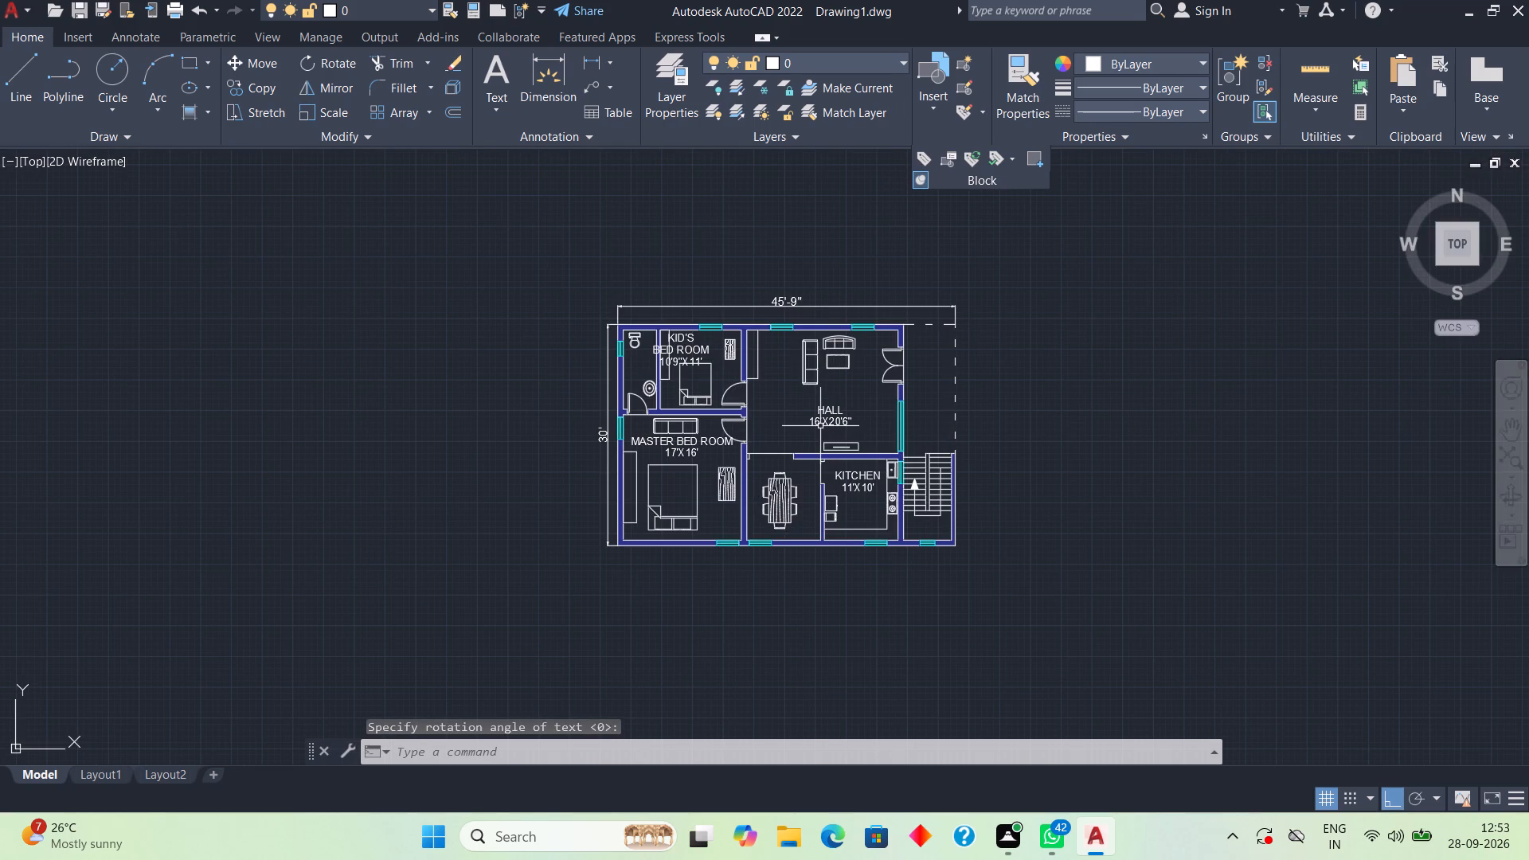
Rotate the whole floor plan, with its labels and dimensions, to 270° about its lower-right outer corner beside the stairs.
{"action": "left_click", "coordinate": [543, 237]}
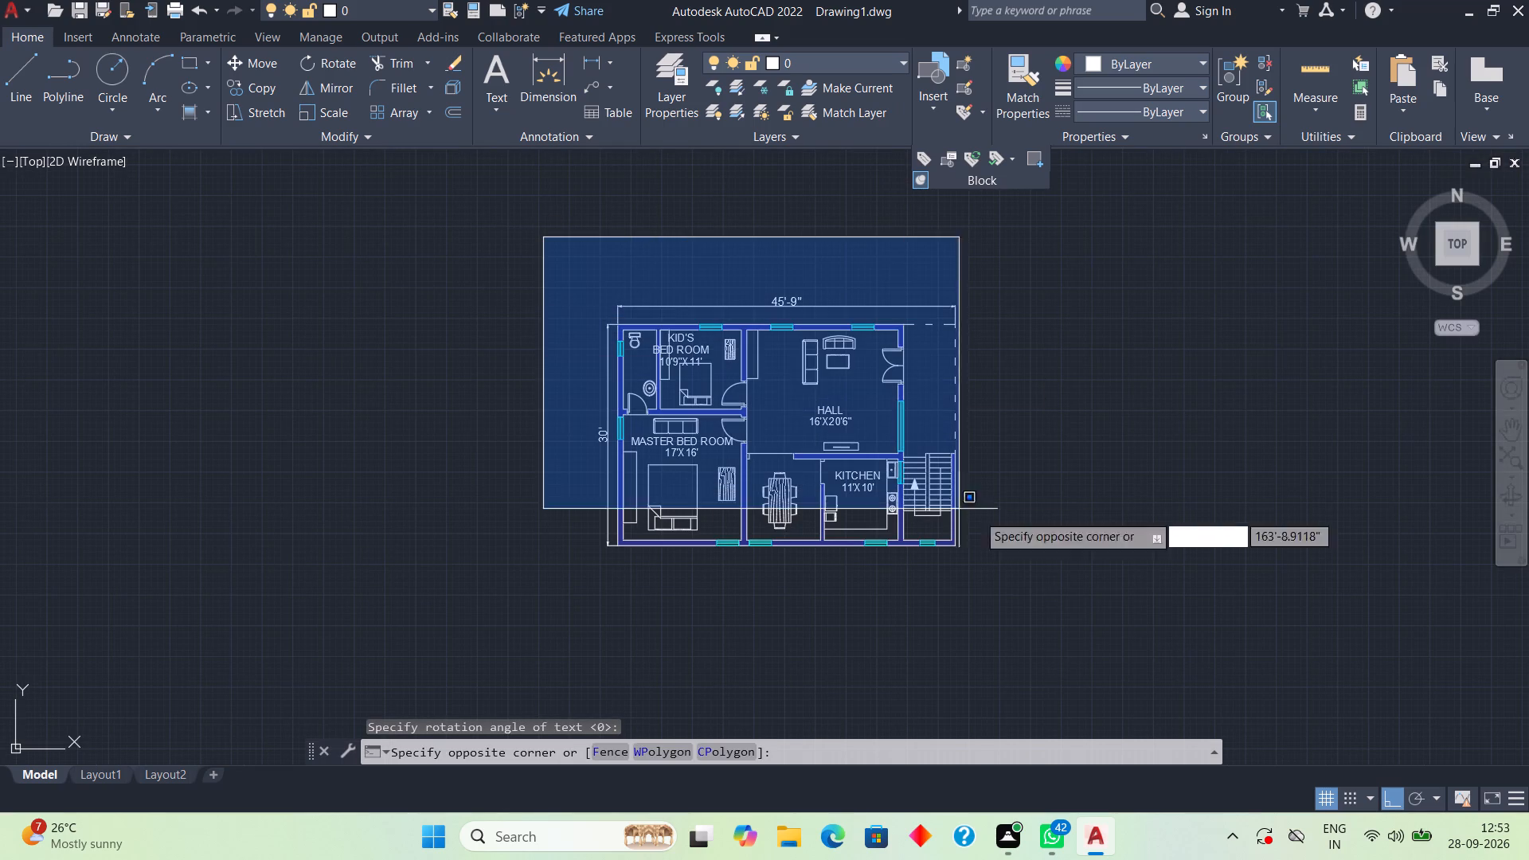
{"action": "left_click", "coordinate": [1066, 560]}
{"action": "type", "text": "RO"}
{"action": "key", "text": "space"}
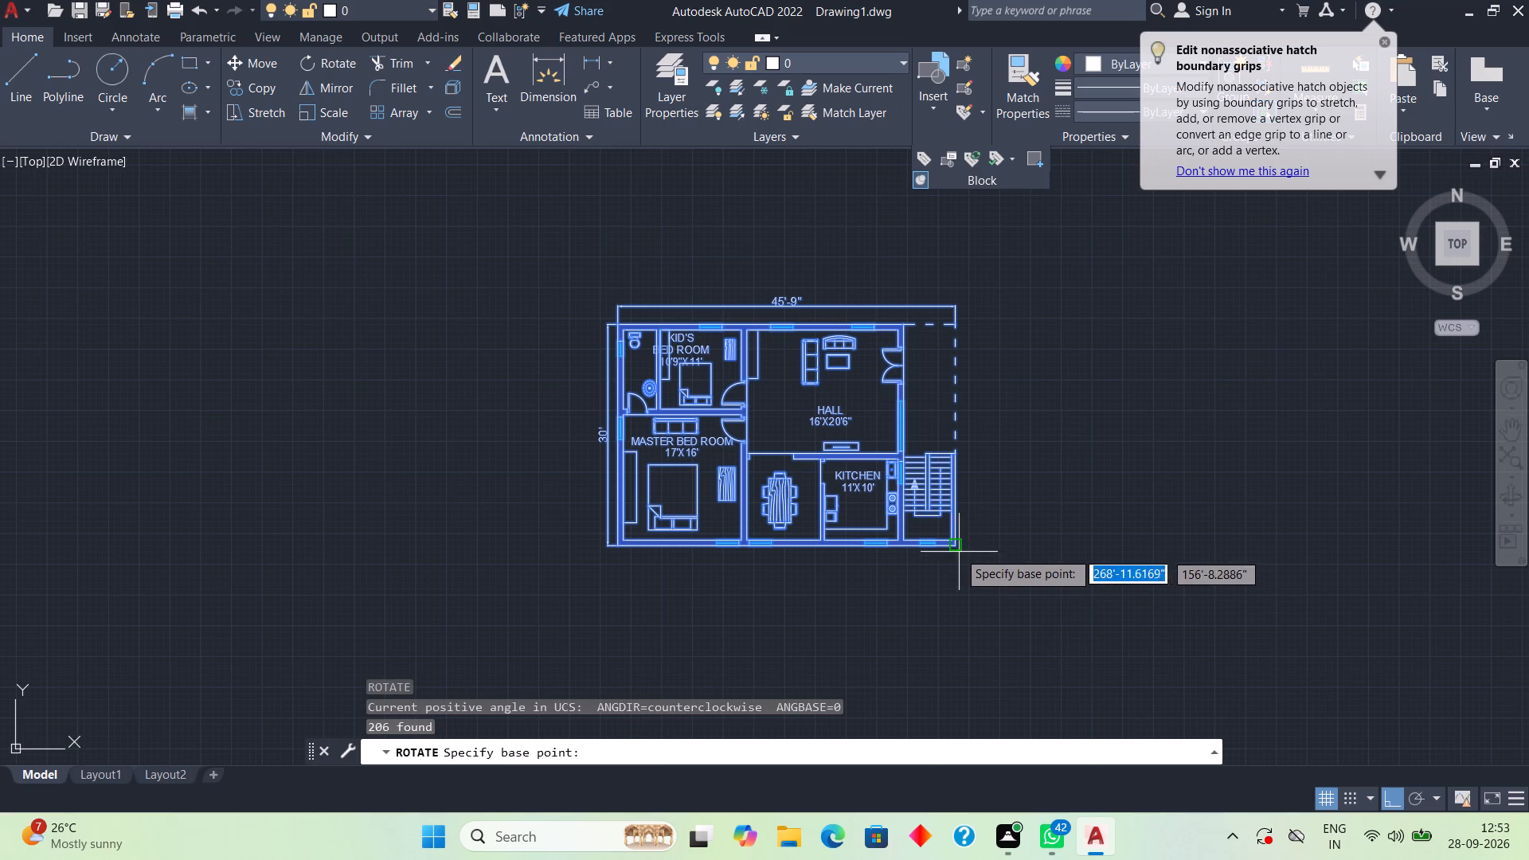
{"action": "left_click", "coordinate": [956, 551]}
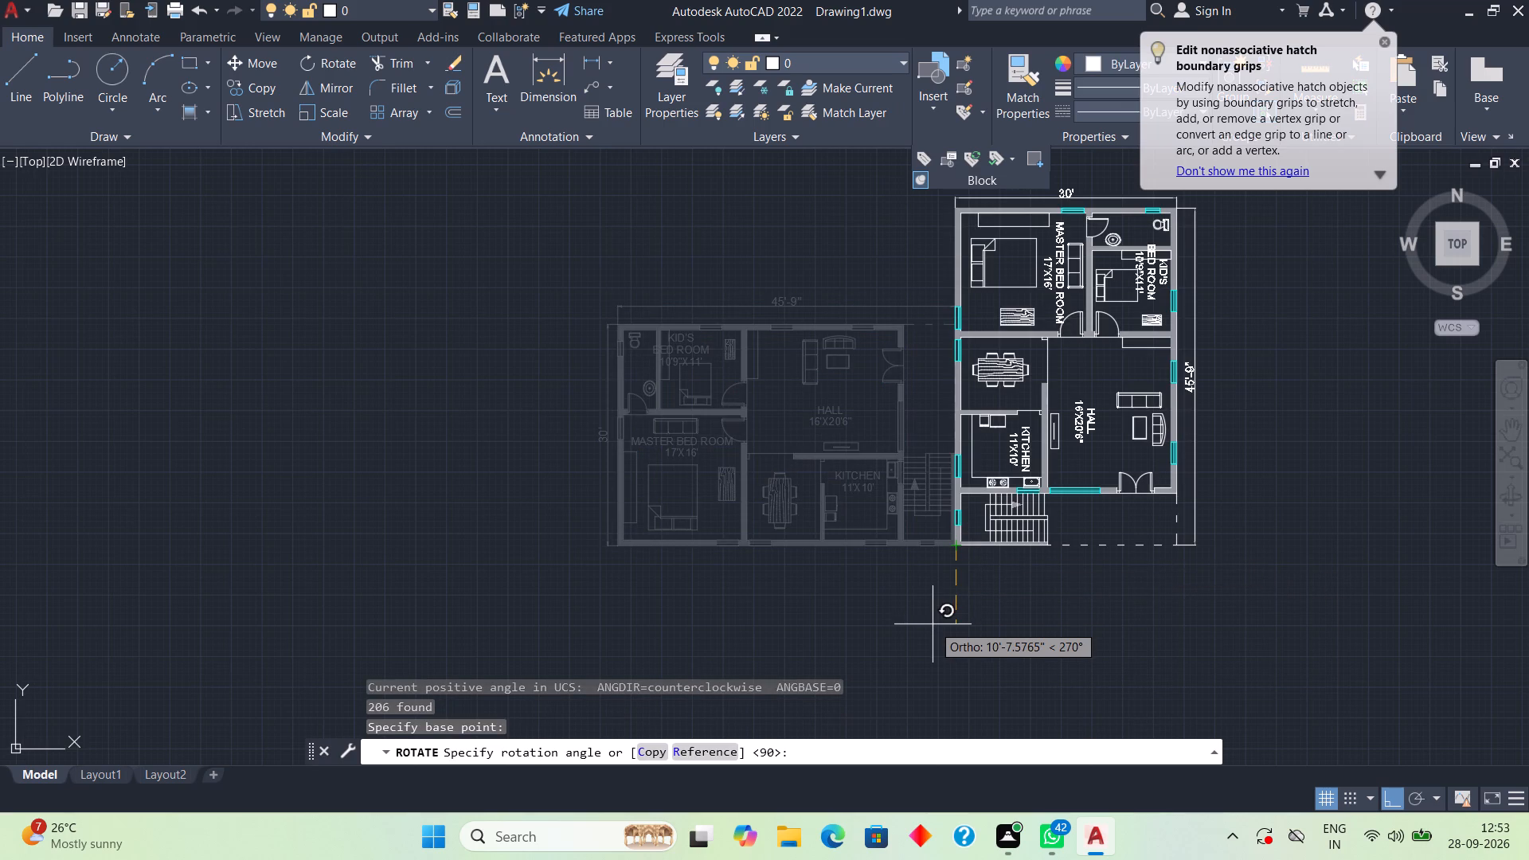
{"action": "left_click", "coordinate": [933, 624]}
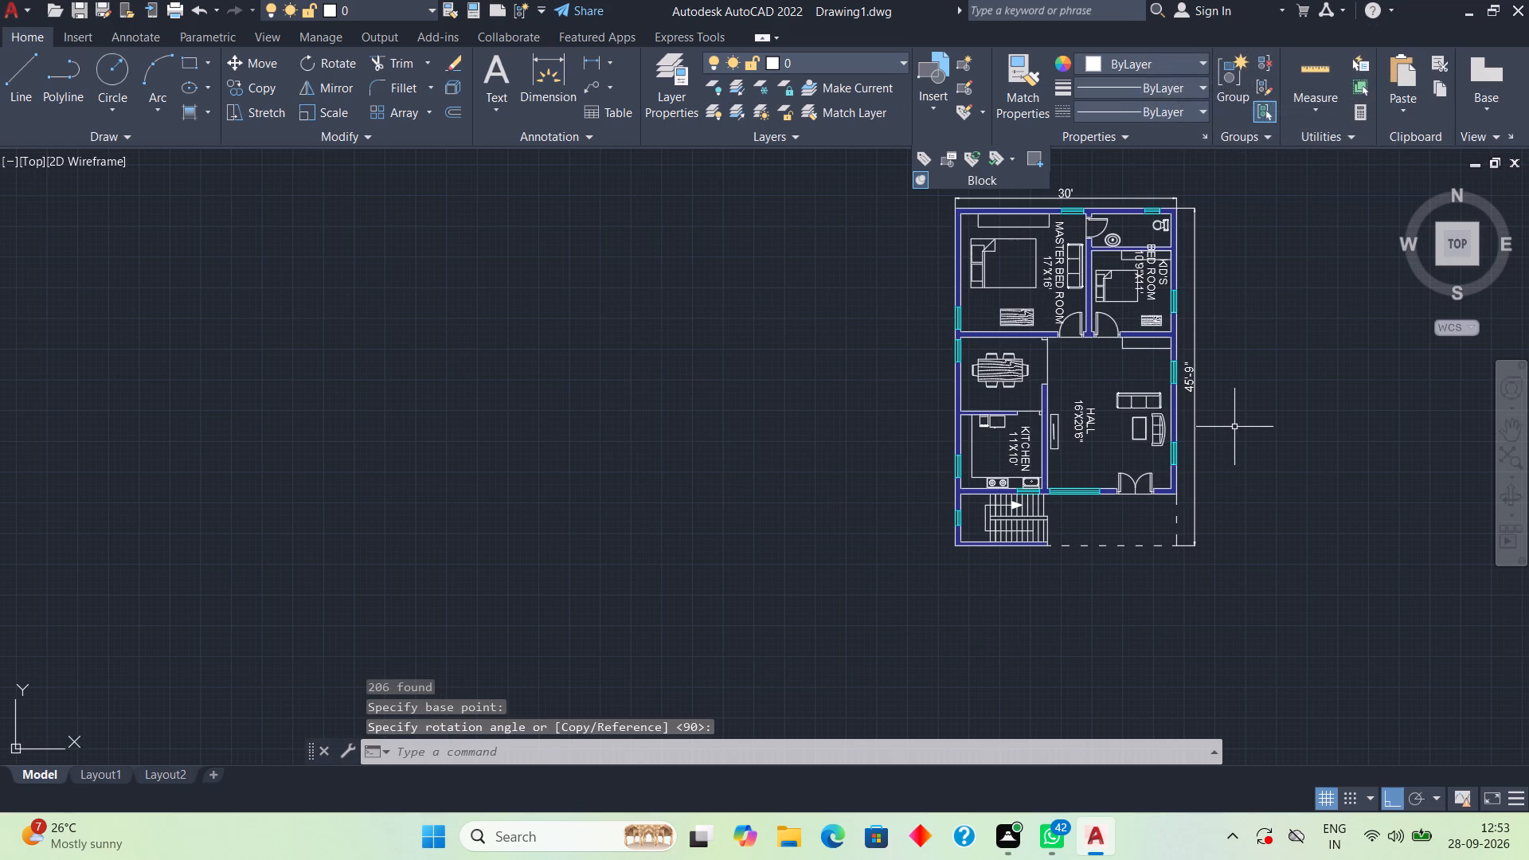
{"action": "key", "text": "space"}
{"action": "key", "text": "Escape"}
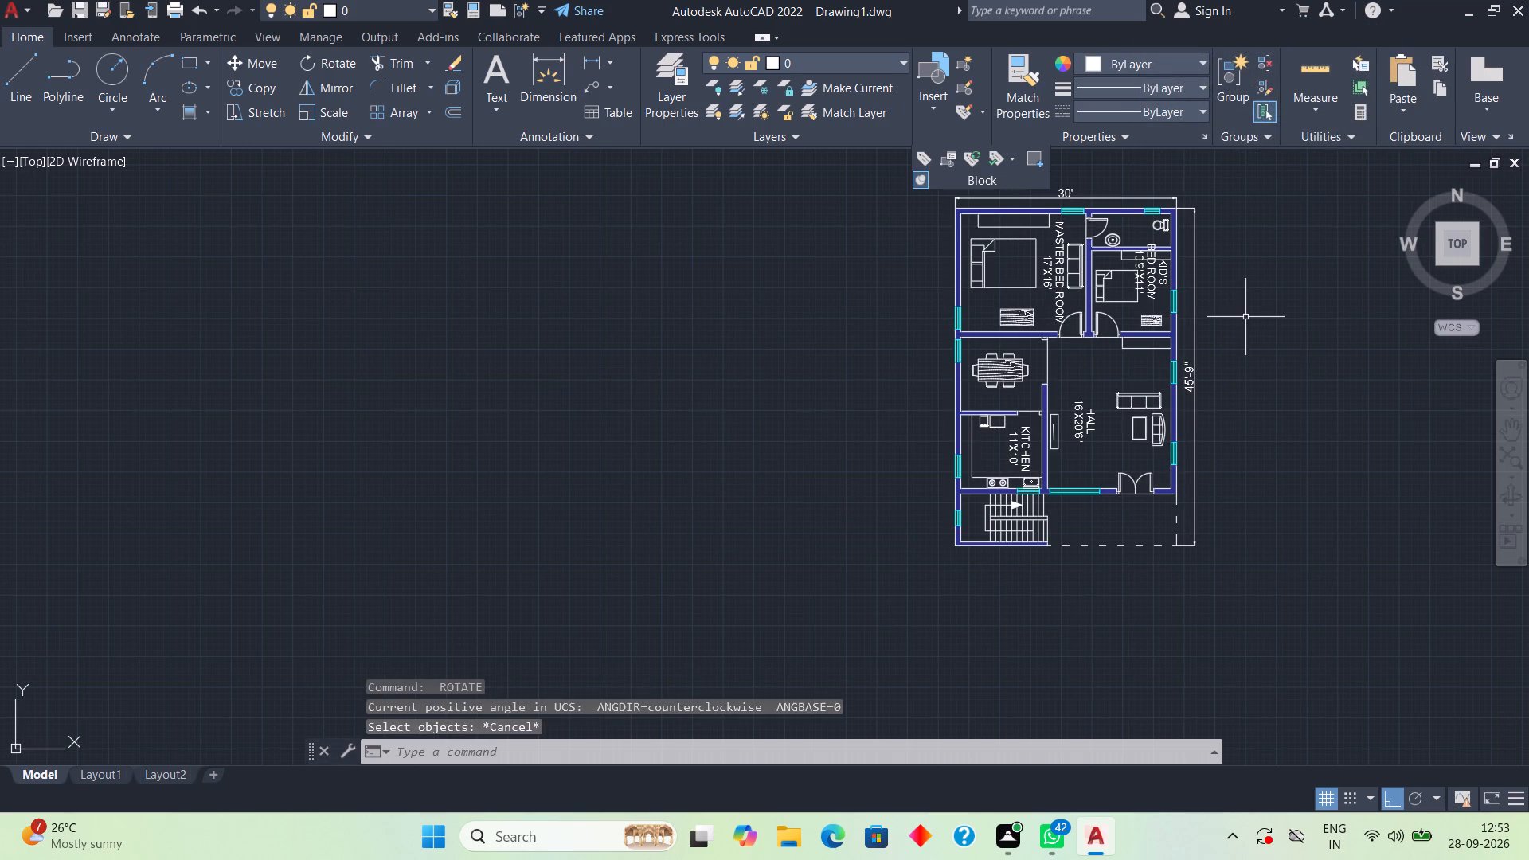
Place the horizontal single-line text DINING, 1' high and centered, between the dining table and the kitchen wall.
{"action": "scroll", "coordinate": [1023, 389], "scroll_direction": "up", "scroll_amount": 3}
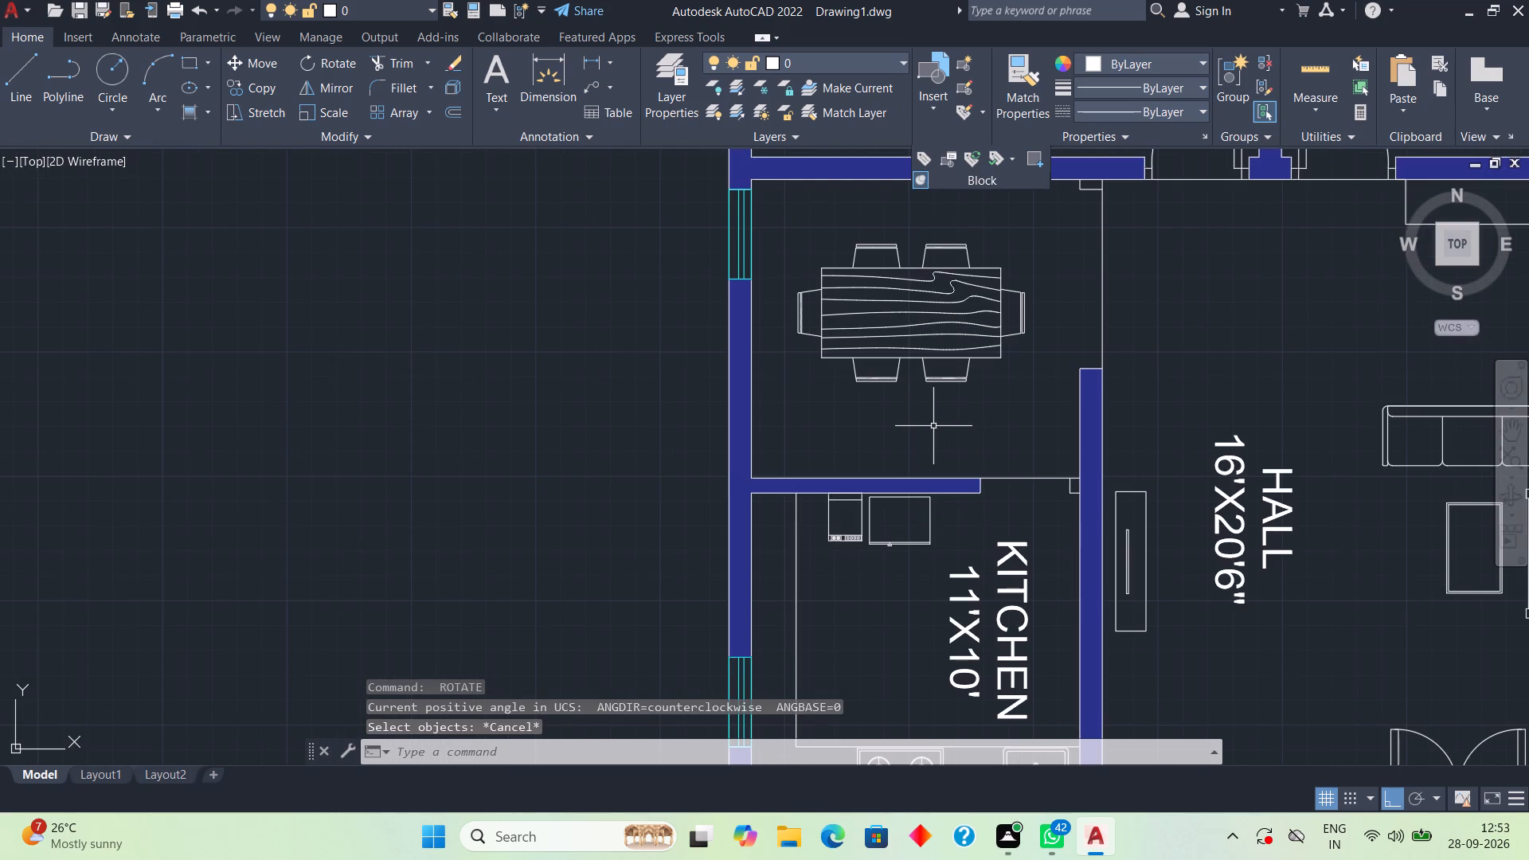
{"action": "type", "text": "TEXT"}
{"action": "key", "text": "space"}
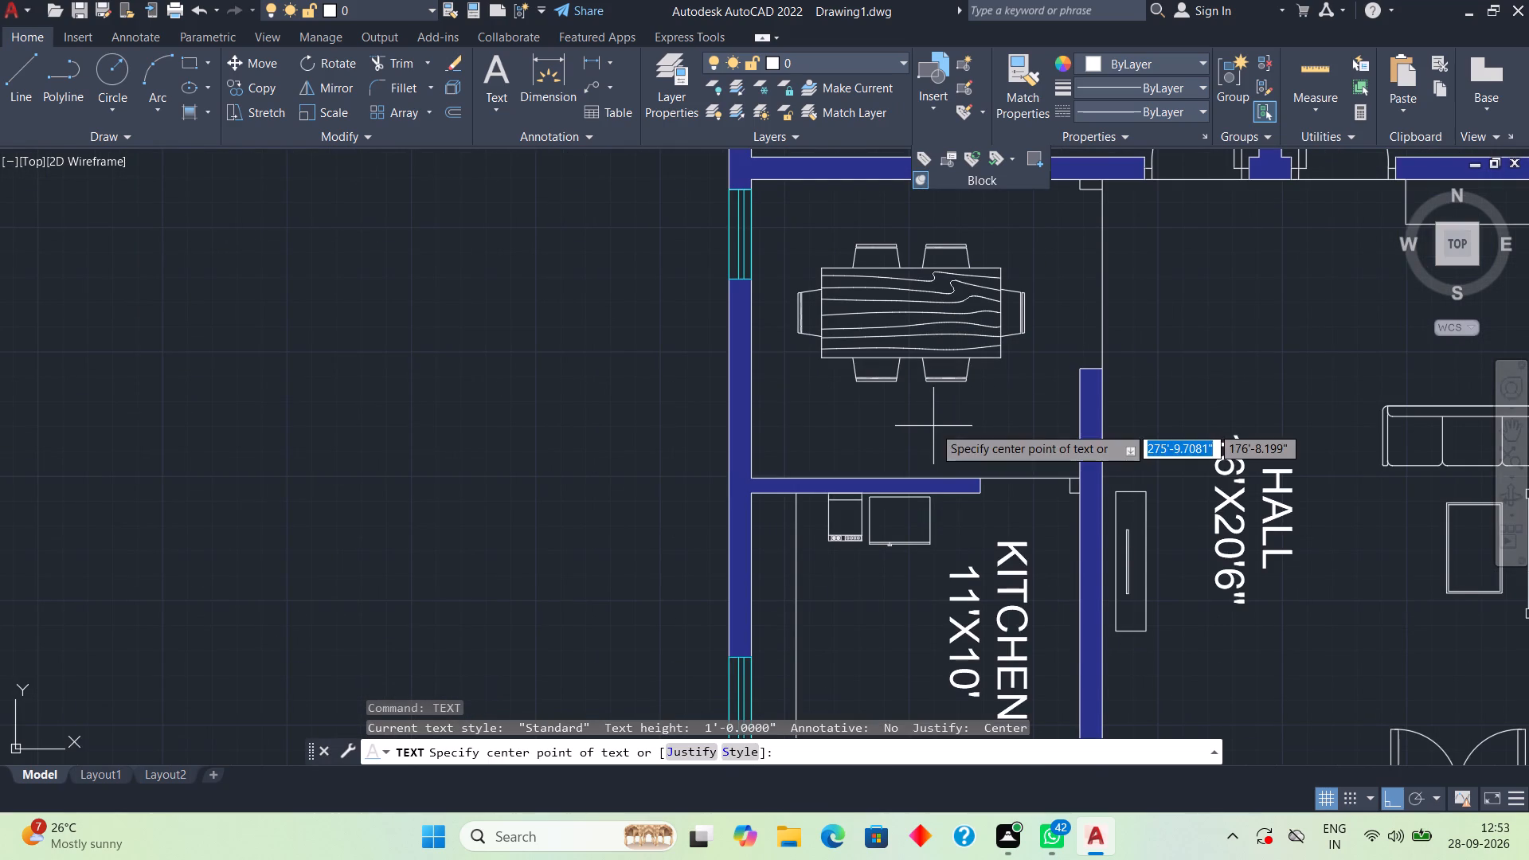
{"action": "key", "text": "space"}
{"action": "scroll", "coordinate": [963, 515], "scroll_direction": "down", "scroll_amount": 3}
{"action": "scroll", "coordinate": [960, 567], "scroll_direction": "up", "scroll_amount": 2}
{"action": "middle_click_drag", "start_coordinate": [924, 602], "coordinate": [803, 313]}
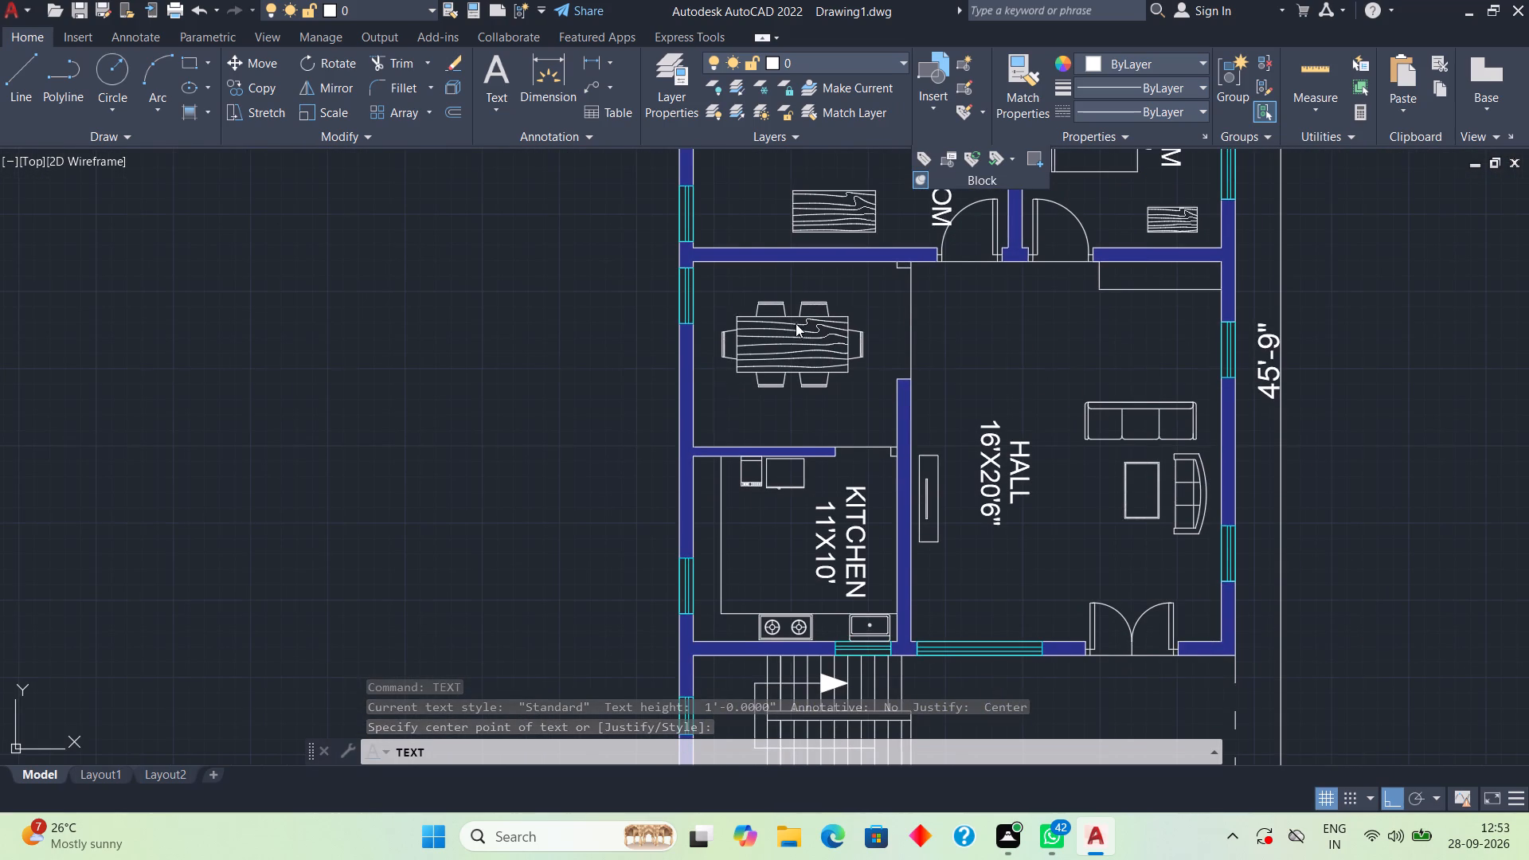
{"action": "left_click", "coordinate": [731, 410]}
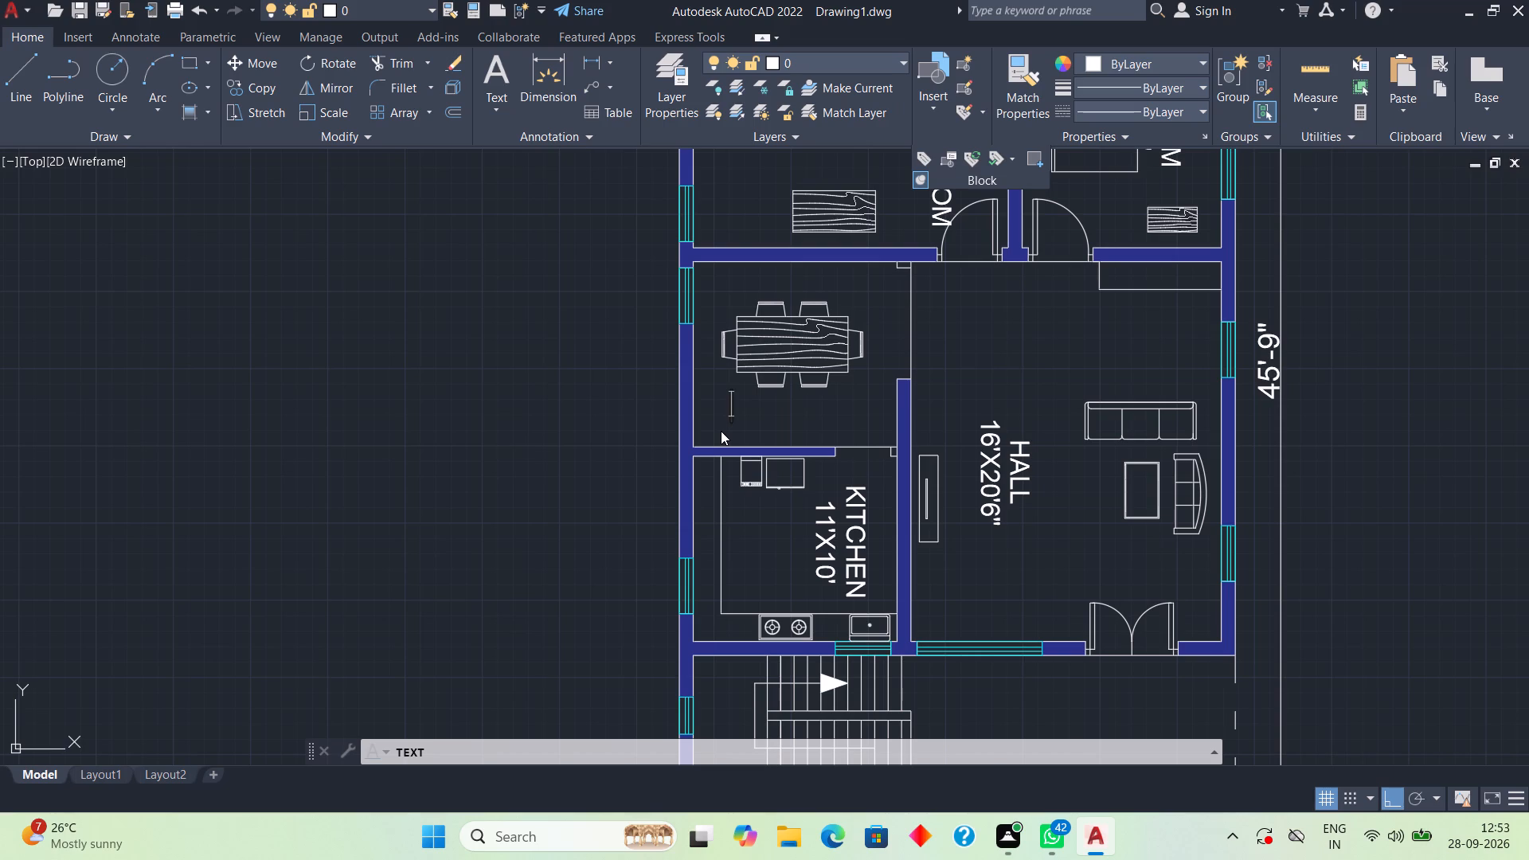
{"action": "key", "text": "d"}
{"action": "type", "text": "IN"}
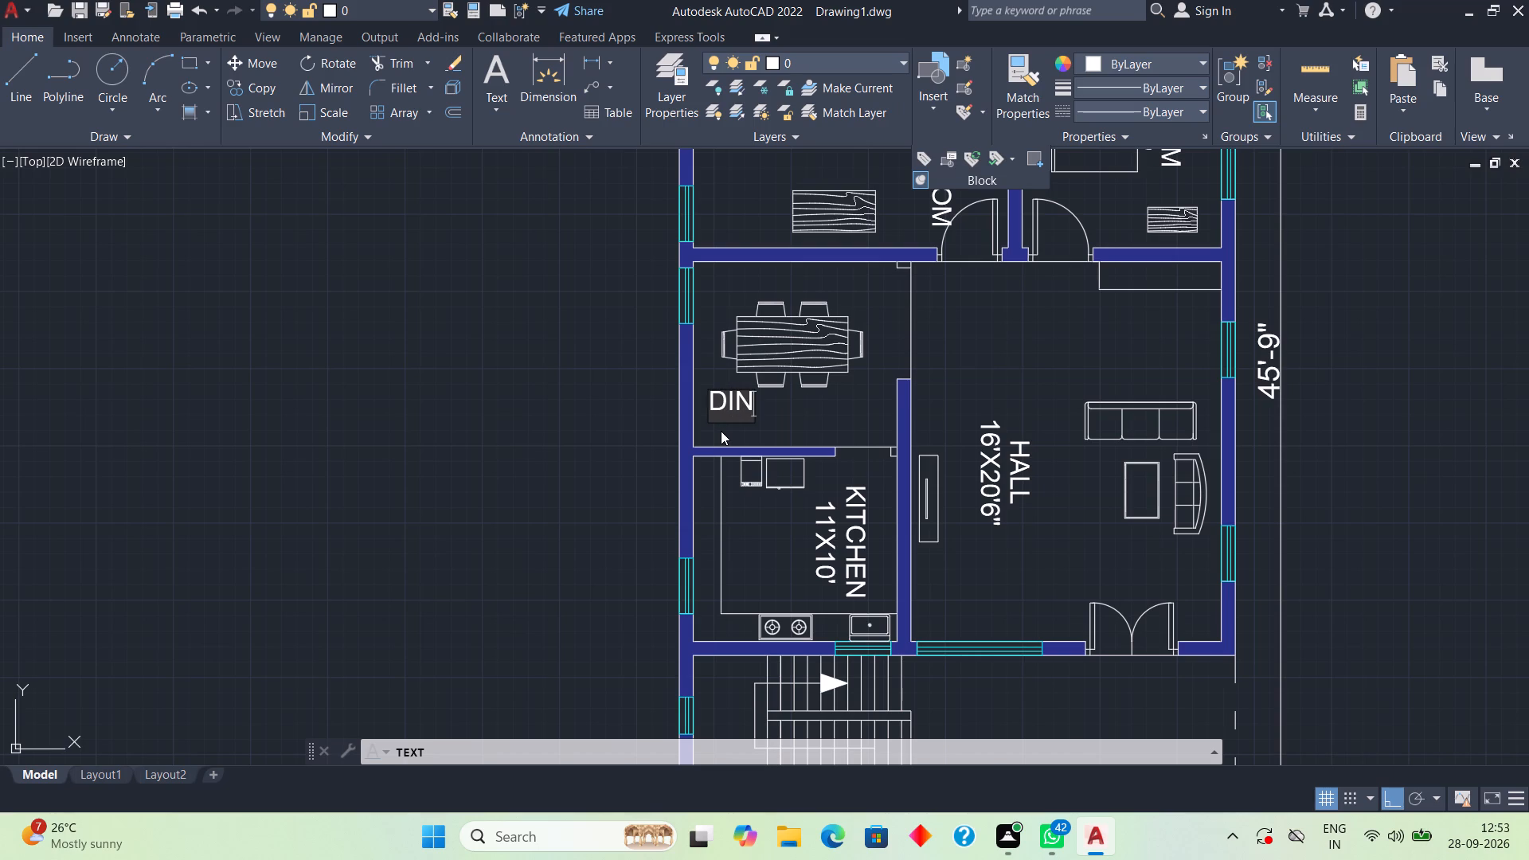
{"action": "type", "text": "ING"}
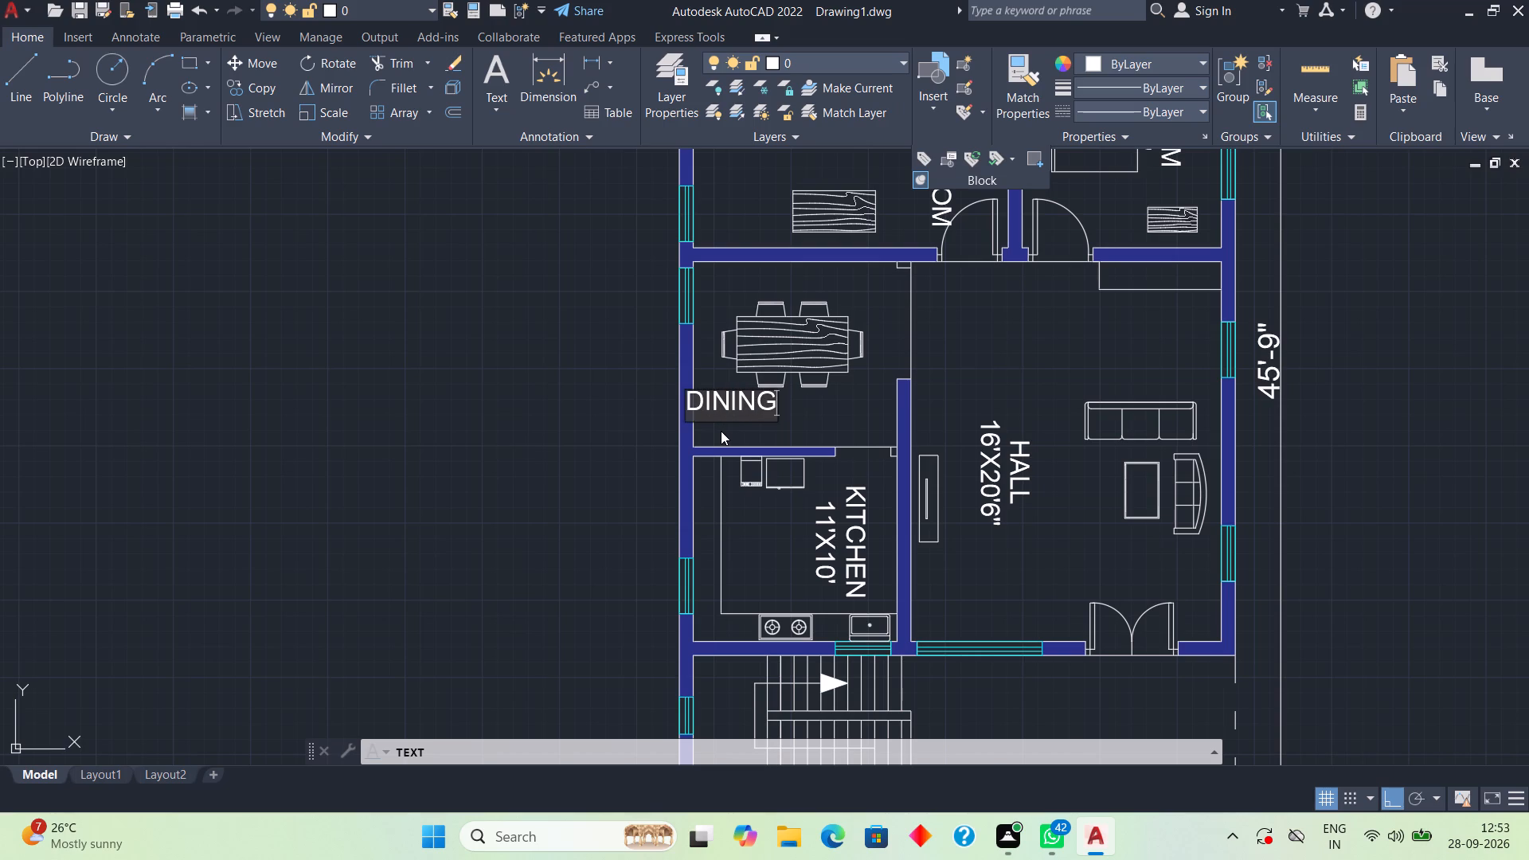
Add the size 11'X10' on a second line beneath DINING.
{"action": "key", "text": "Return"}
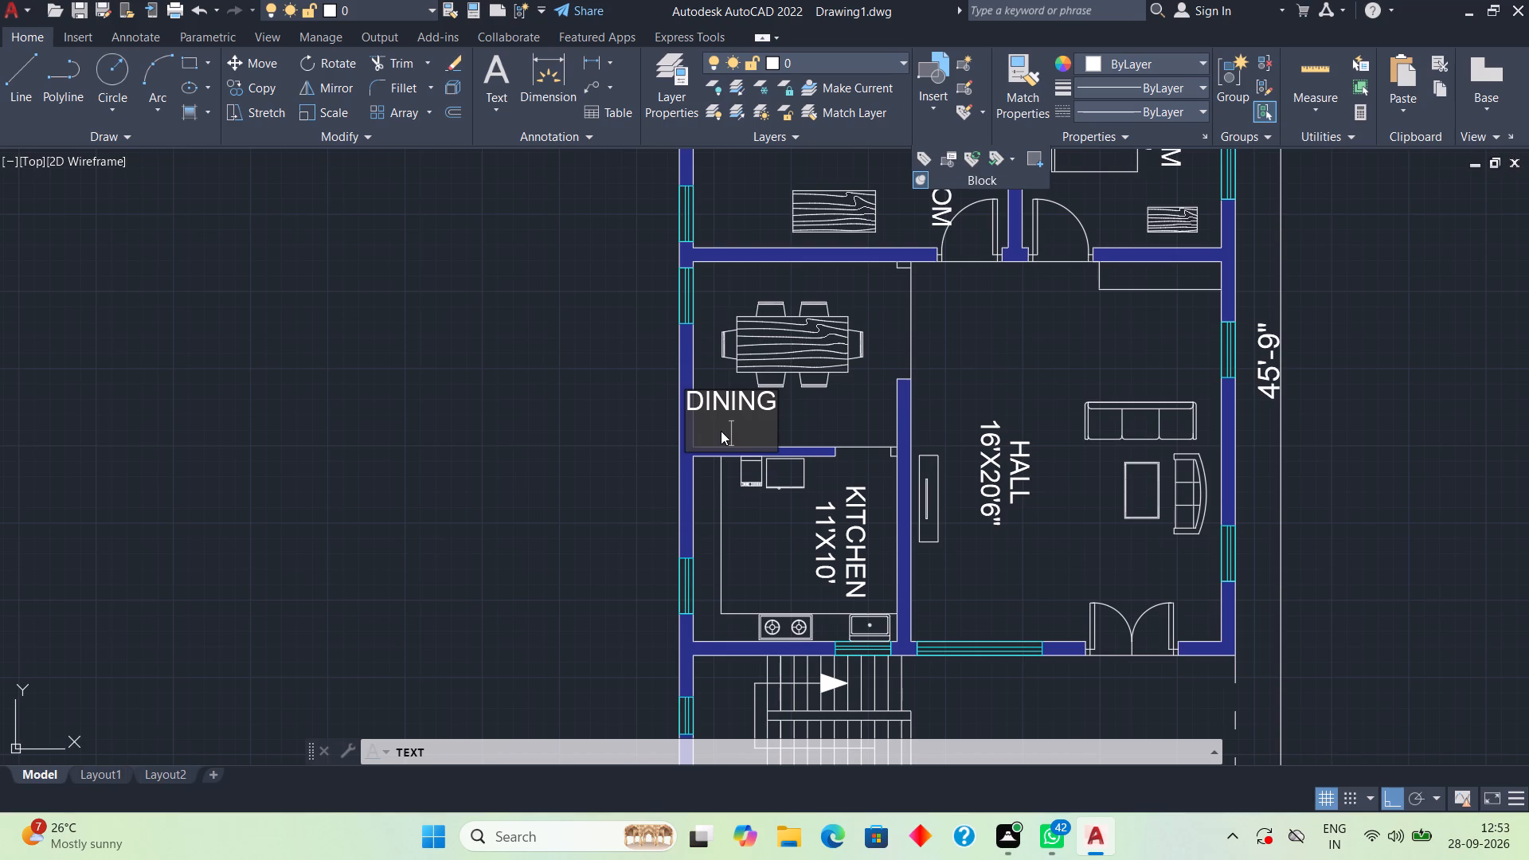
{"action": "type", "text": "11"}
{"action": "key", "text": "apostrophe"}
{"action": "key", "text": "x"}
{"action": "type", "text": "10'"}
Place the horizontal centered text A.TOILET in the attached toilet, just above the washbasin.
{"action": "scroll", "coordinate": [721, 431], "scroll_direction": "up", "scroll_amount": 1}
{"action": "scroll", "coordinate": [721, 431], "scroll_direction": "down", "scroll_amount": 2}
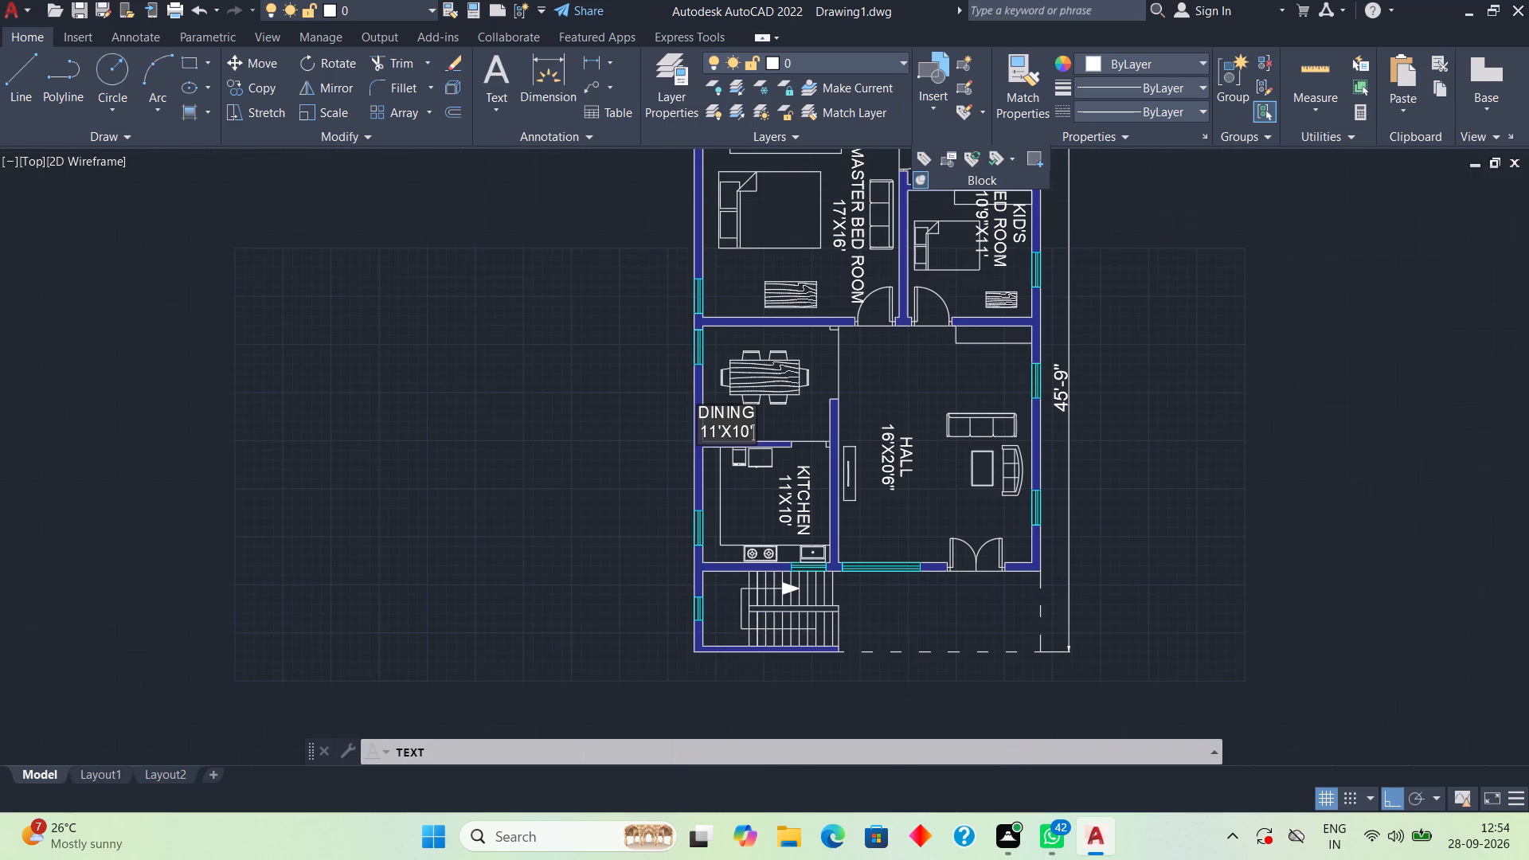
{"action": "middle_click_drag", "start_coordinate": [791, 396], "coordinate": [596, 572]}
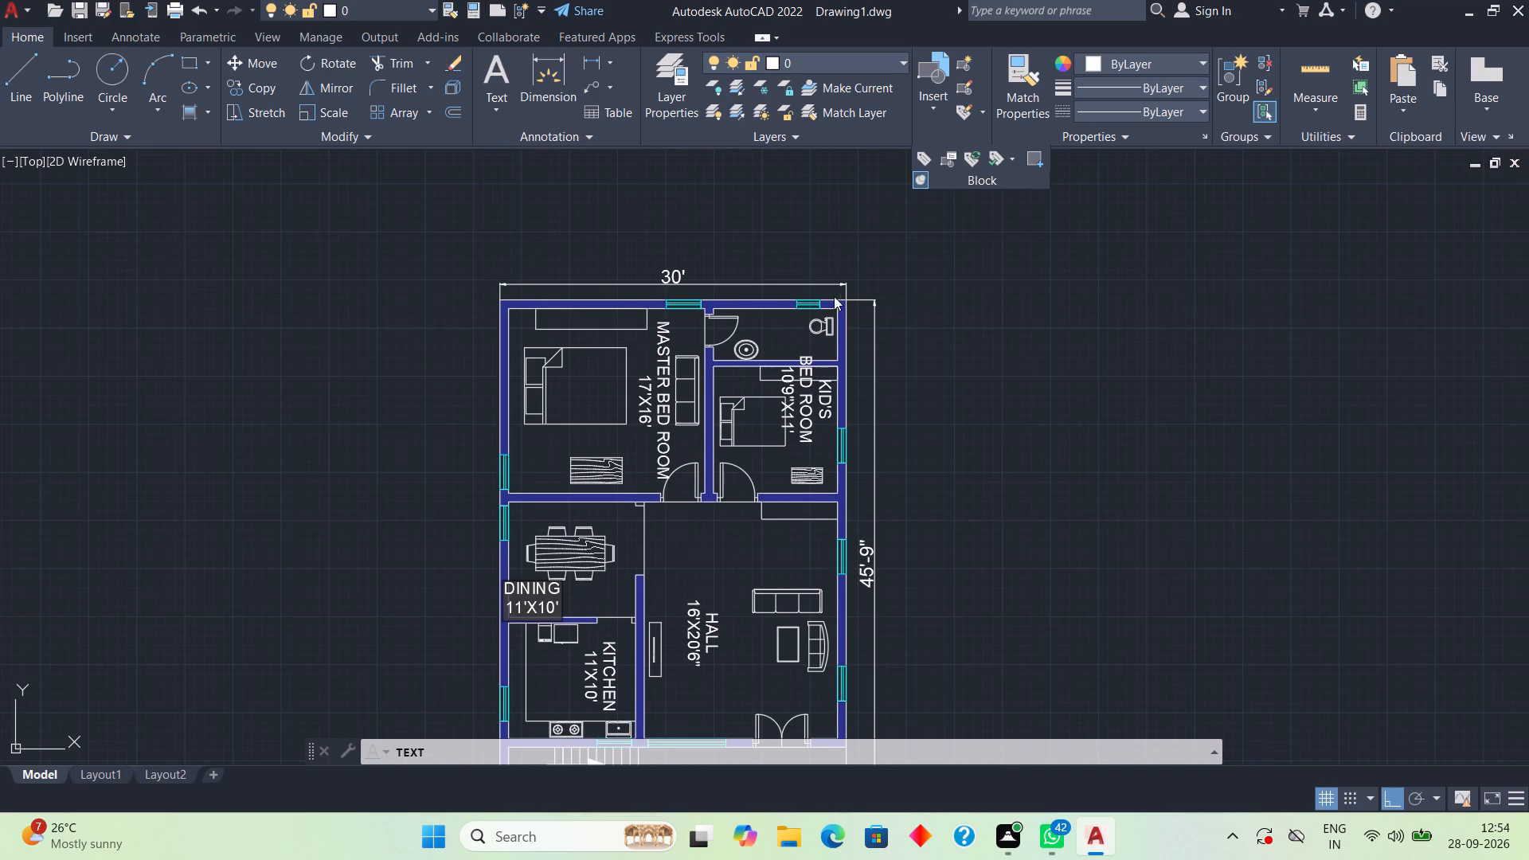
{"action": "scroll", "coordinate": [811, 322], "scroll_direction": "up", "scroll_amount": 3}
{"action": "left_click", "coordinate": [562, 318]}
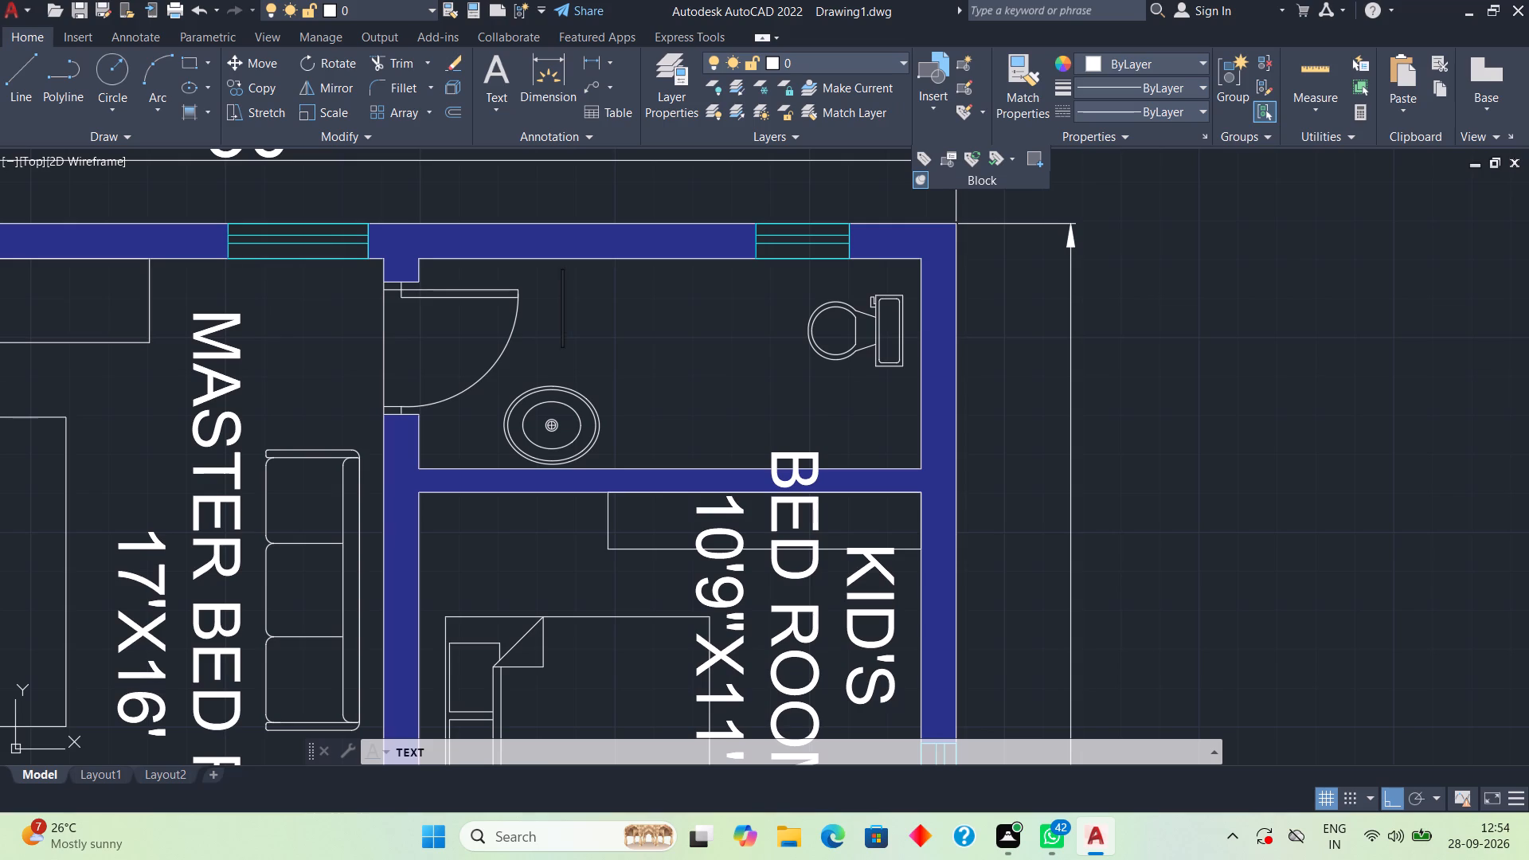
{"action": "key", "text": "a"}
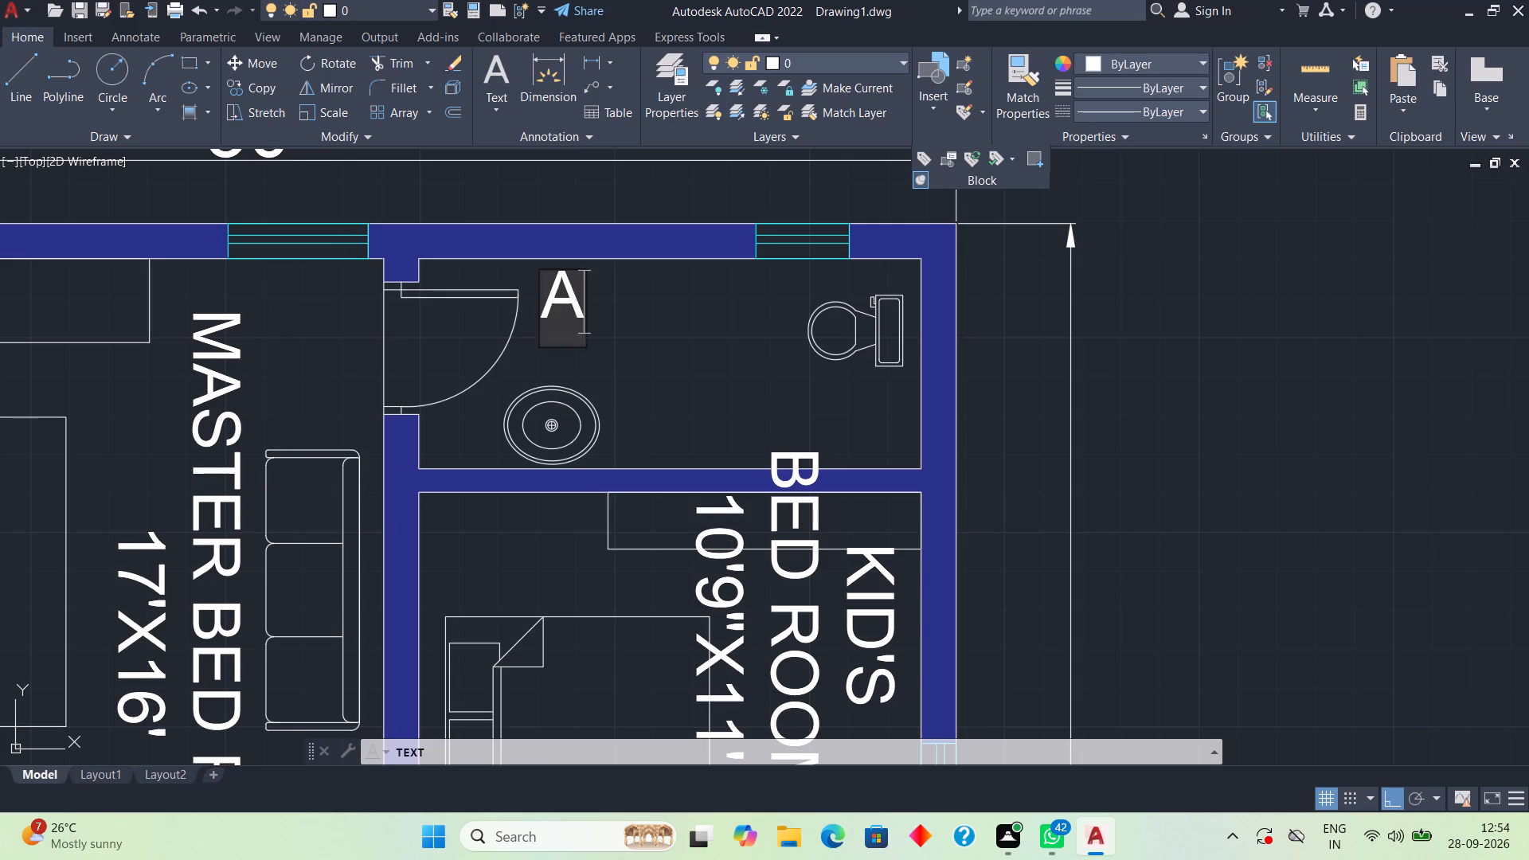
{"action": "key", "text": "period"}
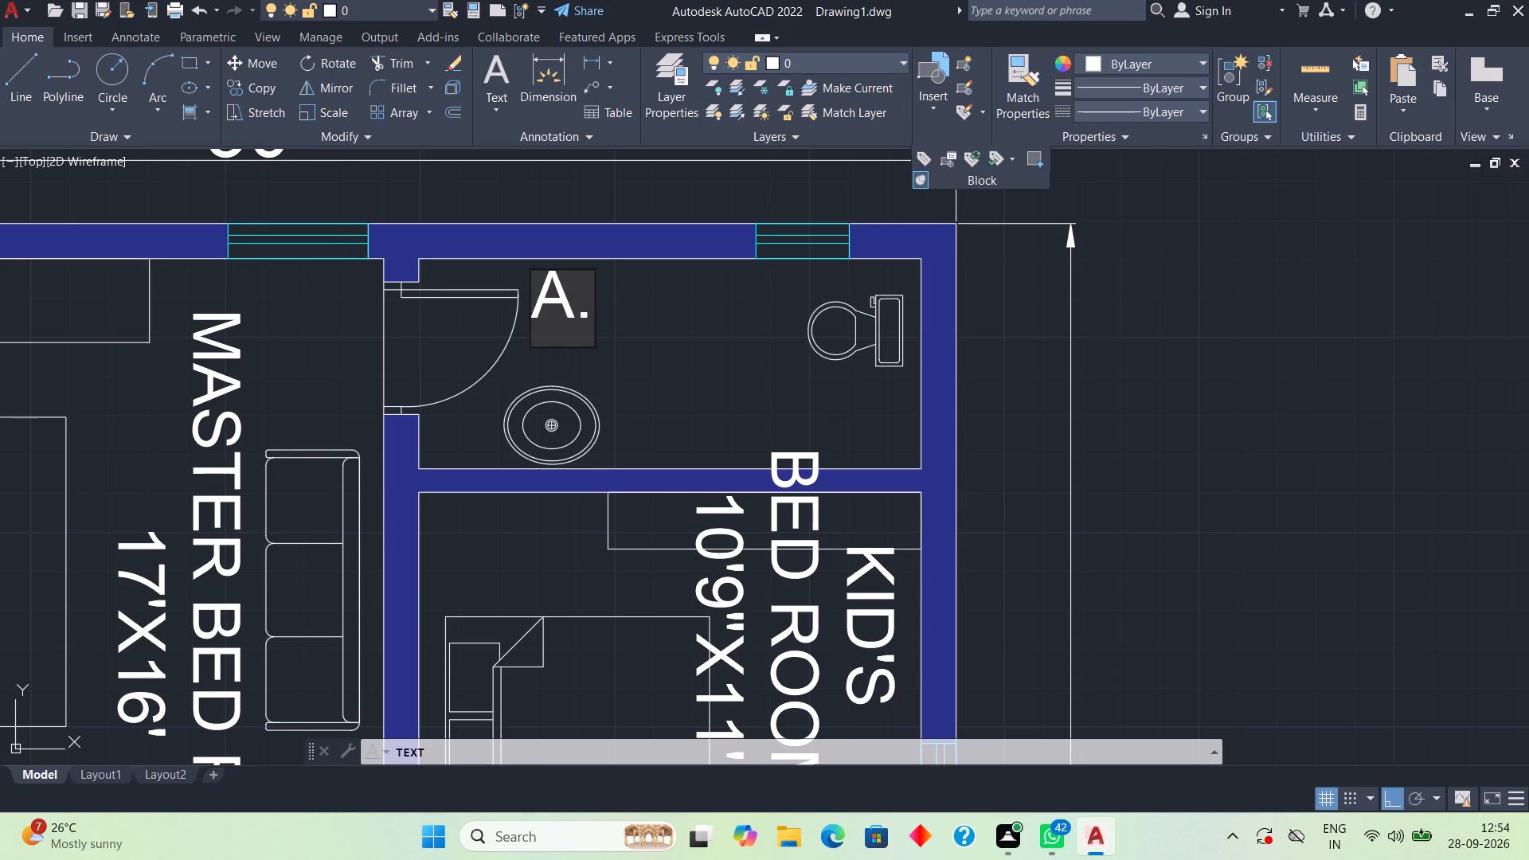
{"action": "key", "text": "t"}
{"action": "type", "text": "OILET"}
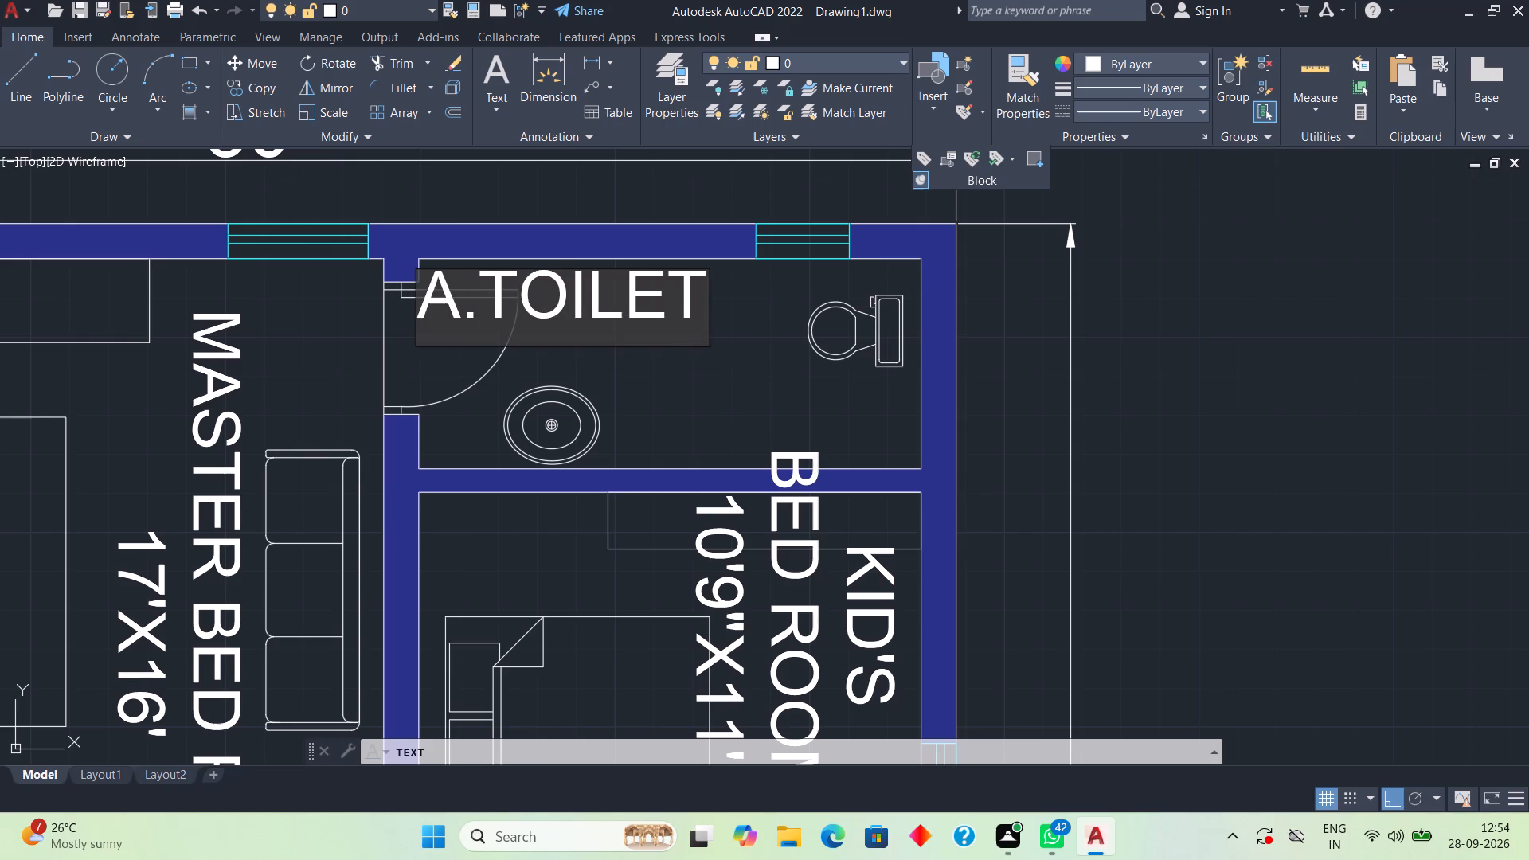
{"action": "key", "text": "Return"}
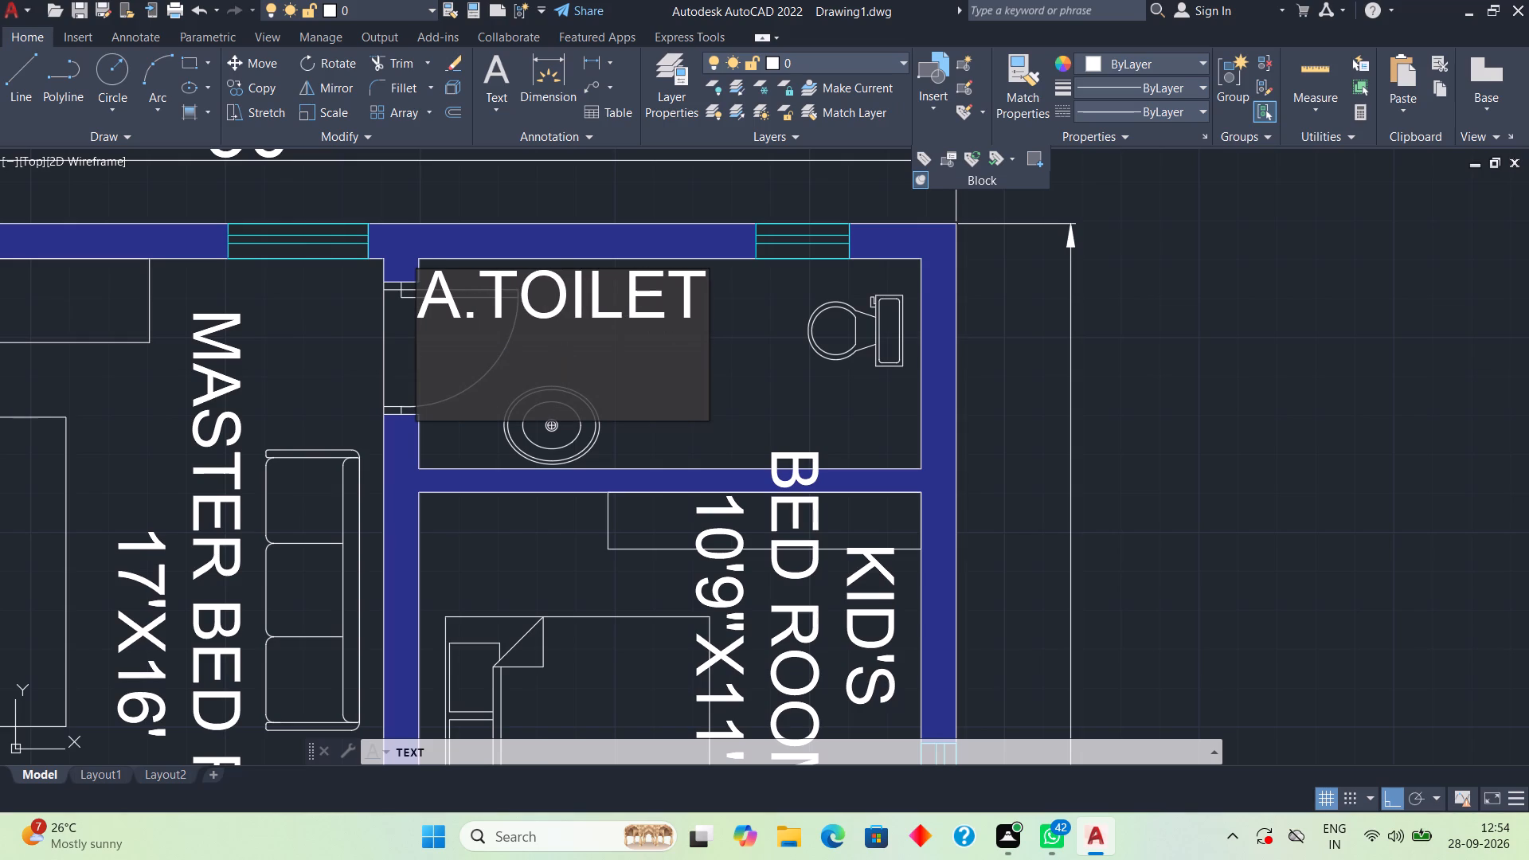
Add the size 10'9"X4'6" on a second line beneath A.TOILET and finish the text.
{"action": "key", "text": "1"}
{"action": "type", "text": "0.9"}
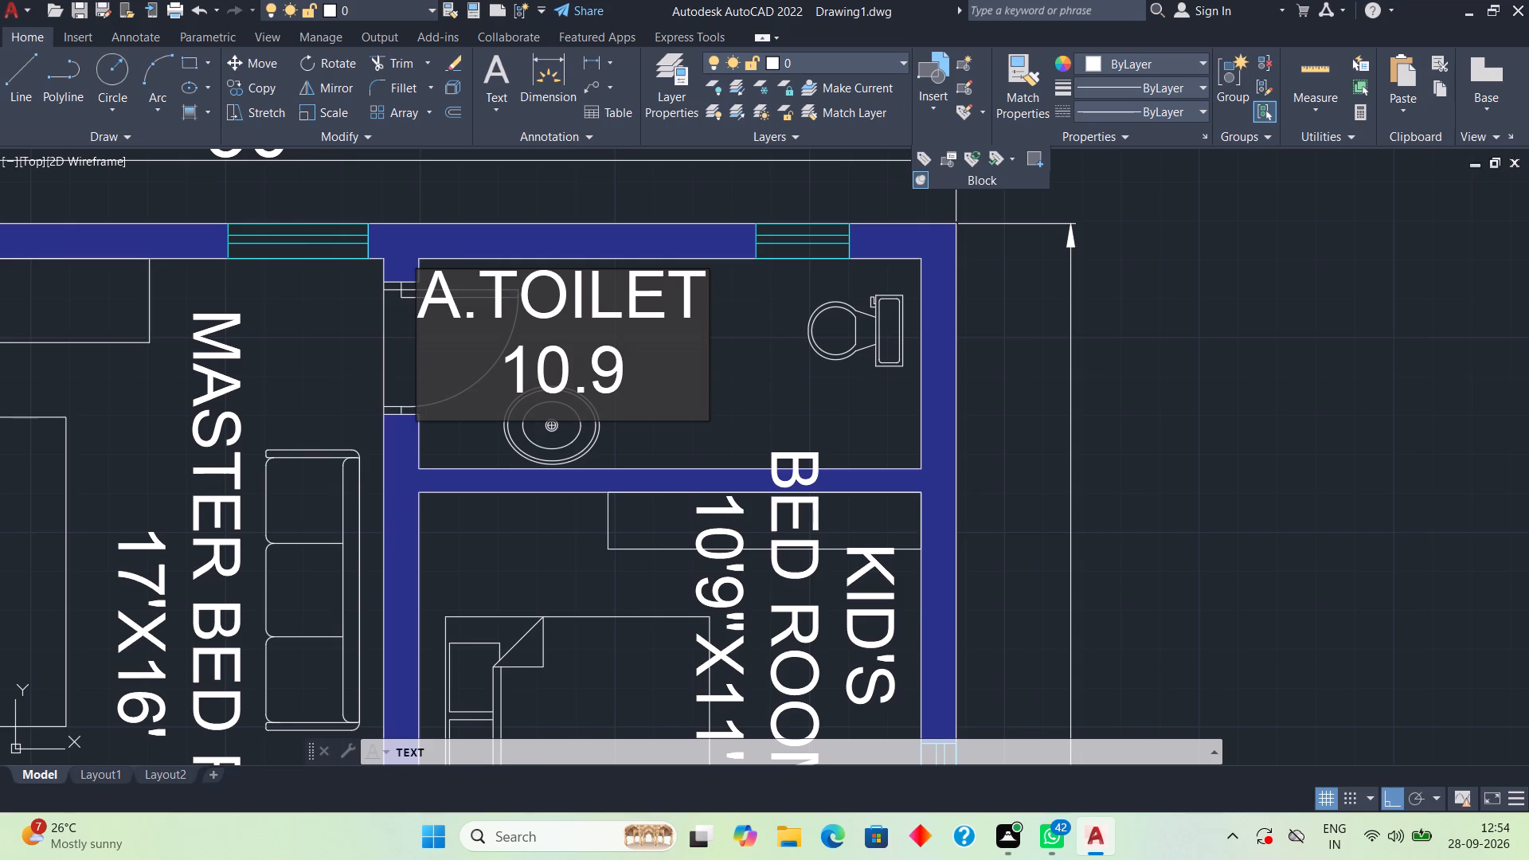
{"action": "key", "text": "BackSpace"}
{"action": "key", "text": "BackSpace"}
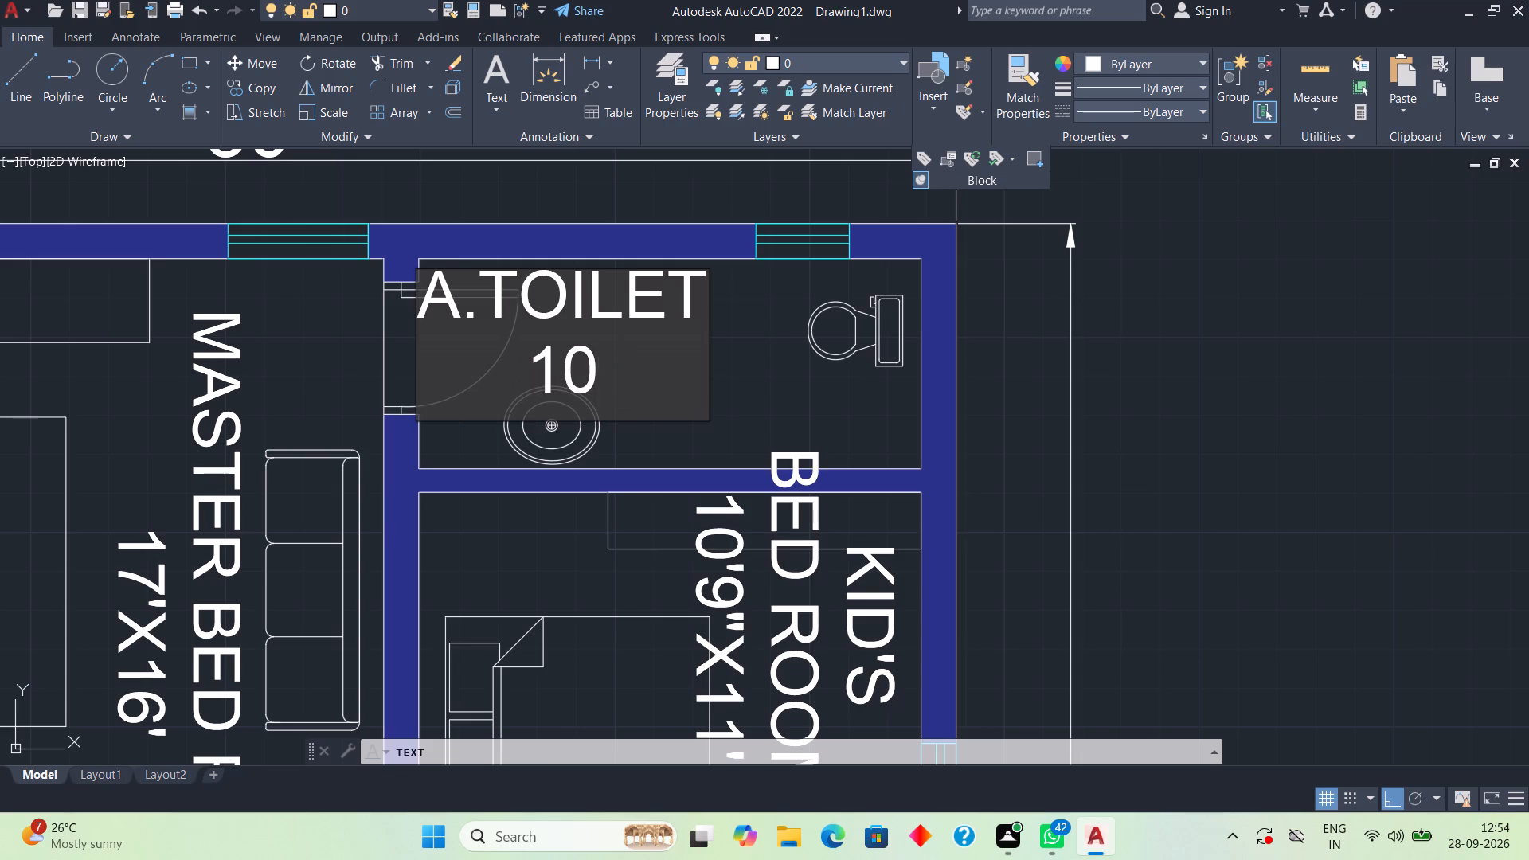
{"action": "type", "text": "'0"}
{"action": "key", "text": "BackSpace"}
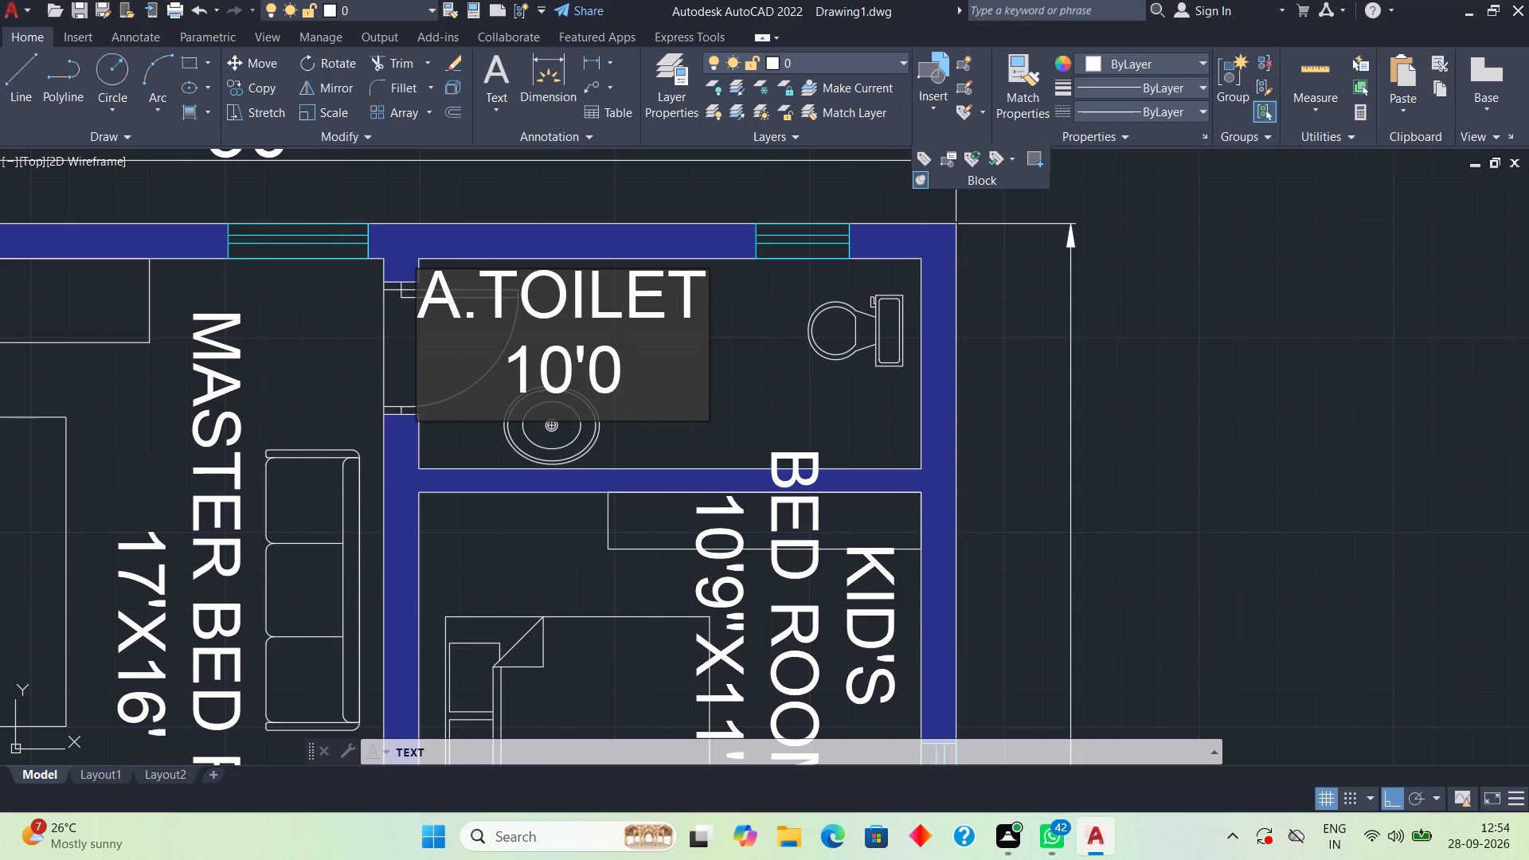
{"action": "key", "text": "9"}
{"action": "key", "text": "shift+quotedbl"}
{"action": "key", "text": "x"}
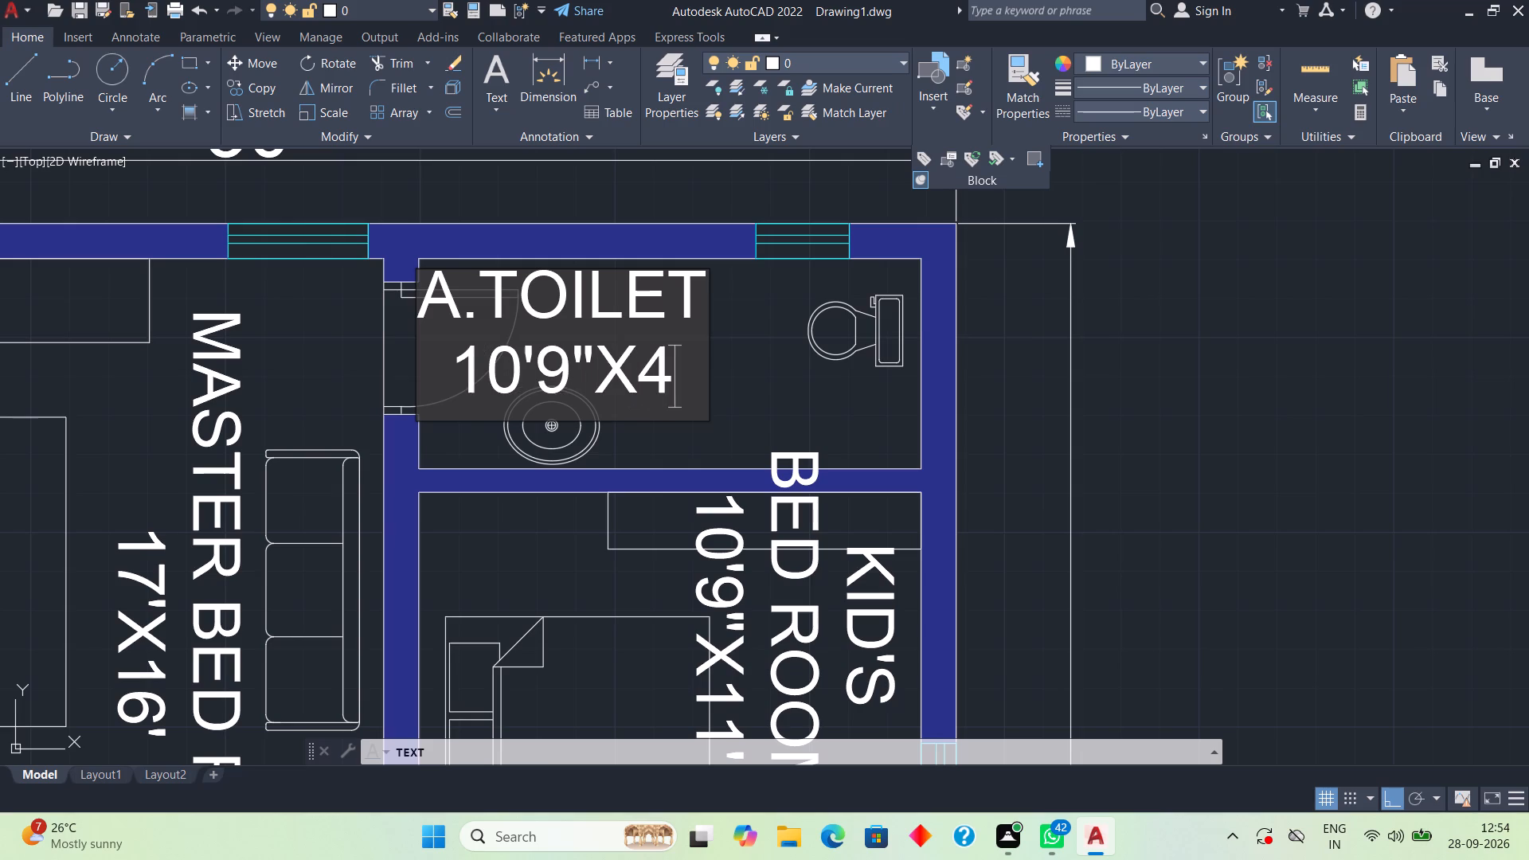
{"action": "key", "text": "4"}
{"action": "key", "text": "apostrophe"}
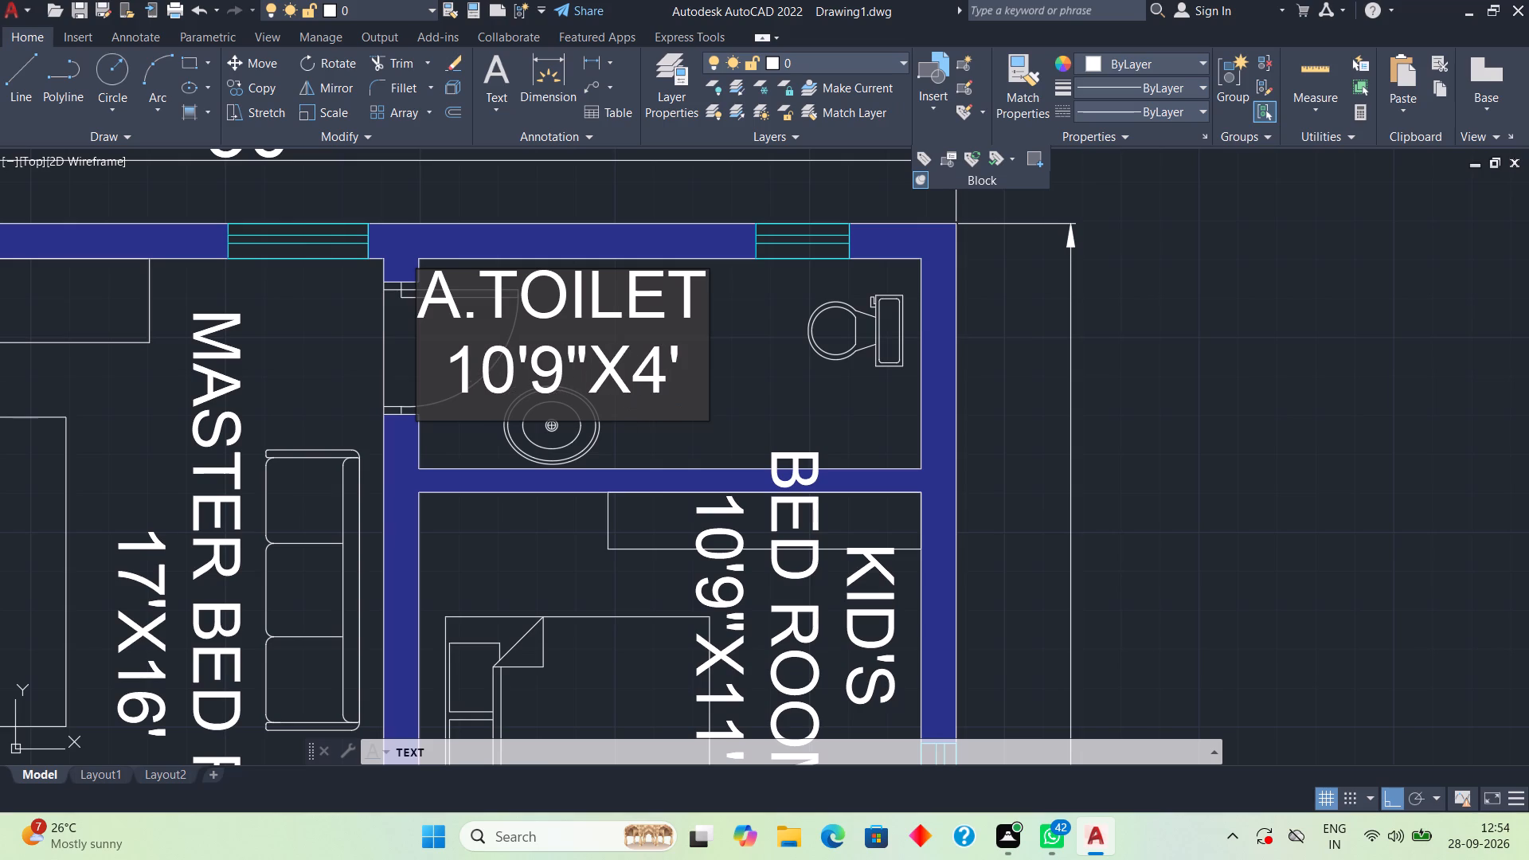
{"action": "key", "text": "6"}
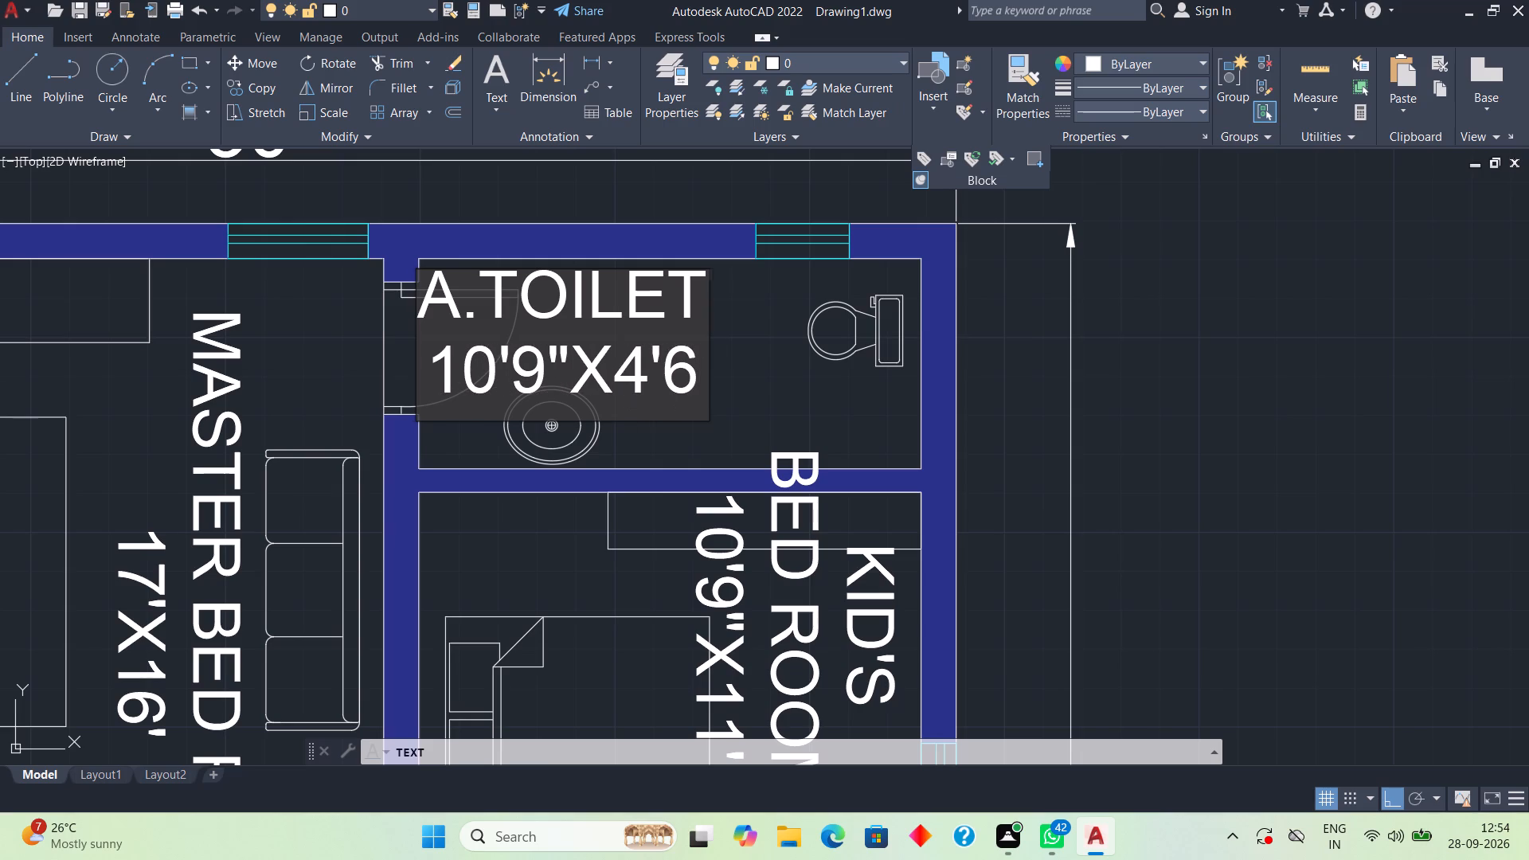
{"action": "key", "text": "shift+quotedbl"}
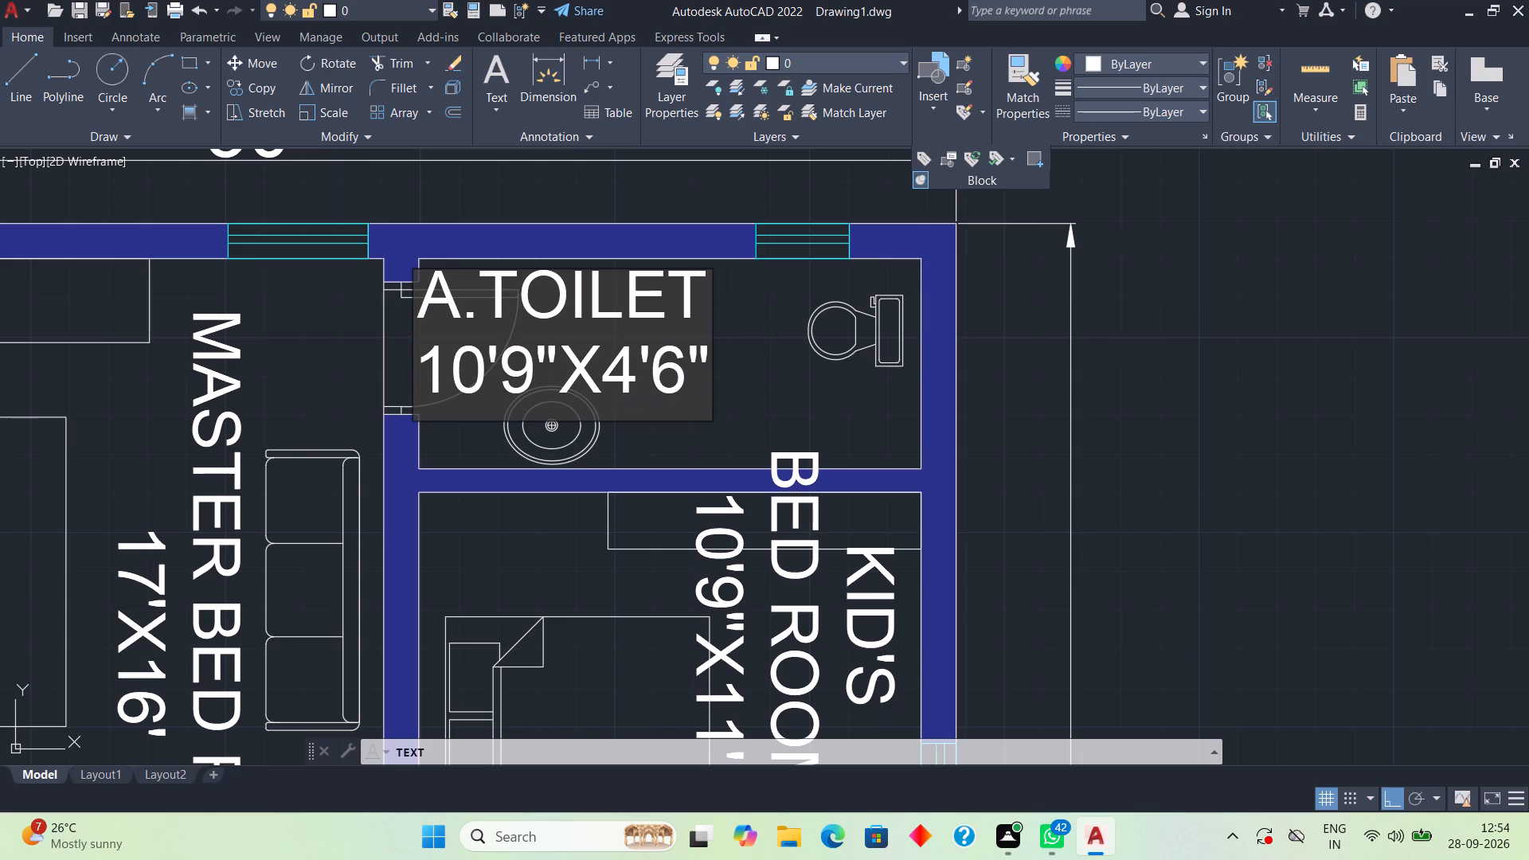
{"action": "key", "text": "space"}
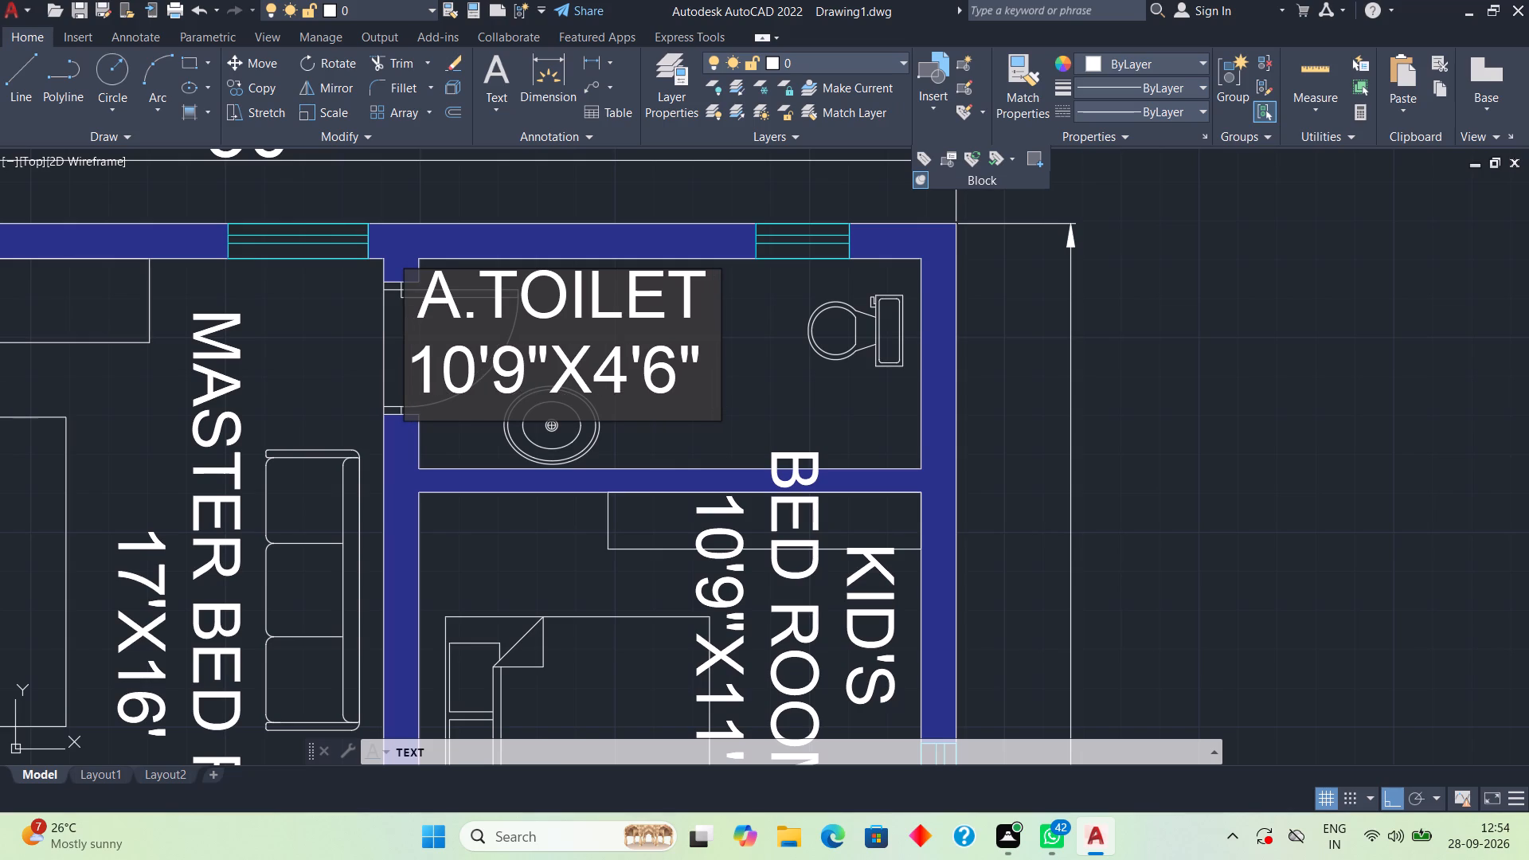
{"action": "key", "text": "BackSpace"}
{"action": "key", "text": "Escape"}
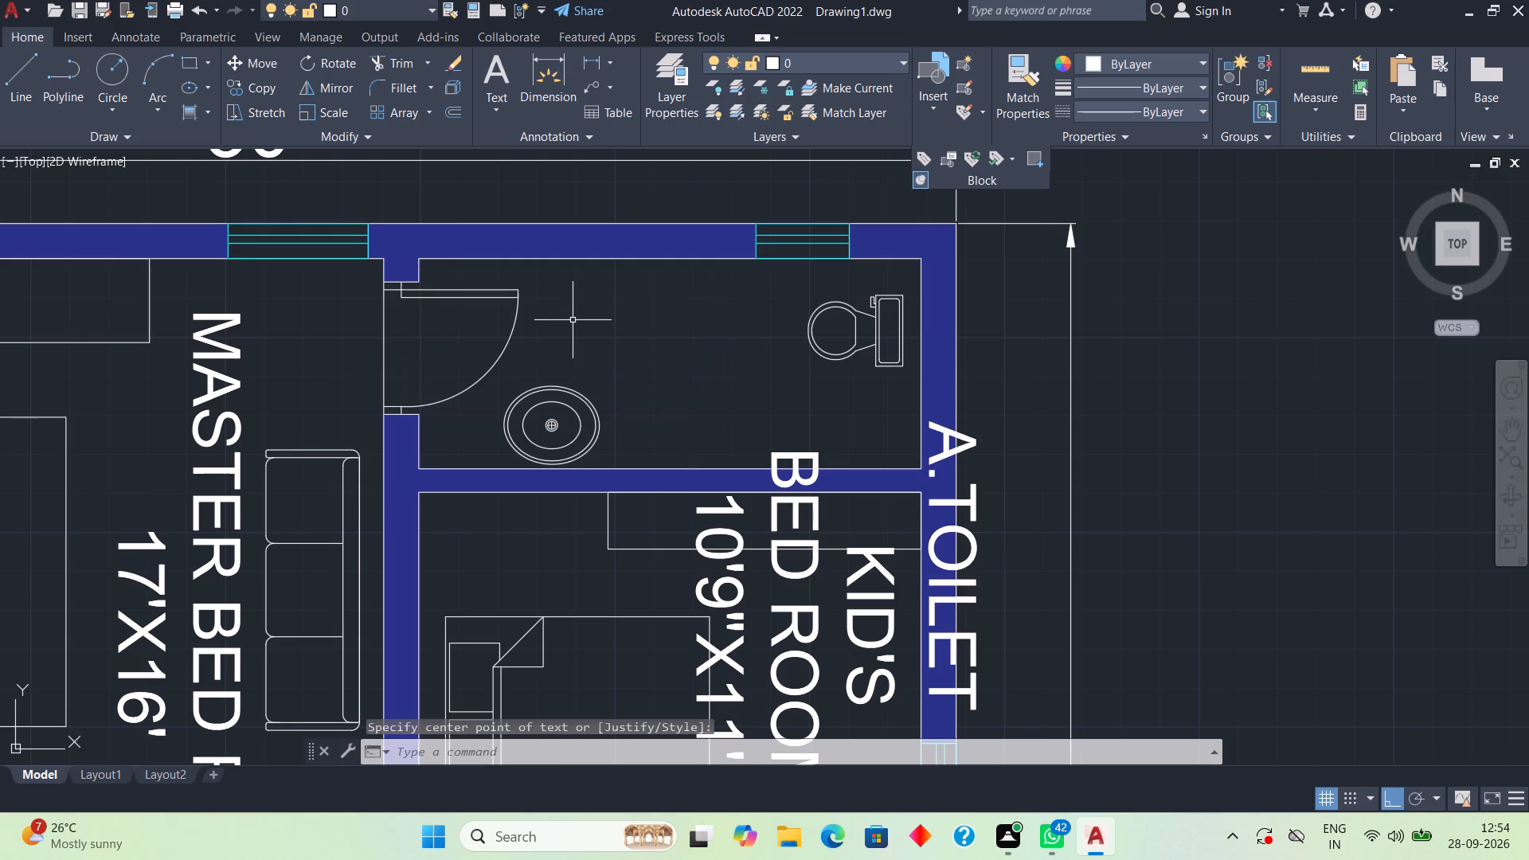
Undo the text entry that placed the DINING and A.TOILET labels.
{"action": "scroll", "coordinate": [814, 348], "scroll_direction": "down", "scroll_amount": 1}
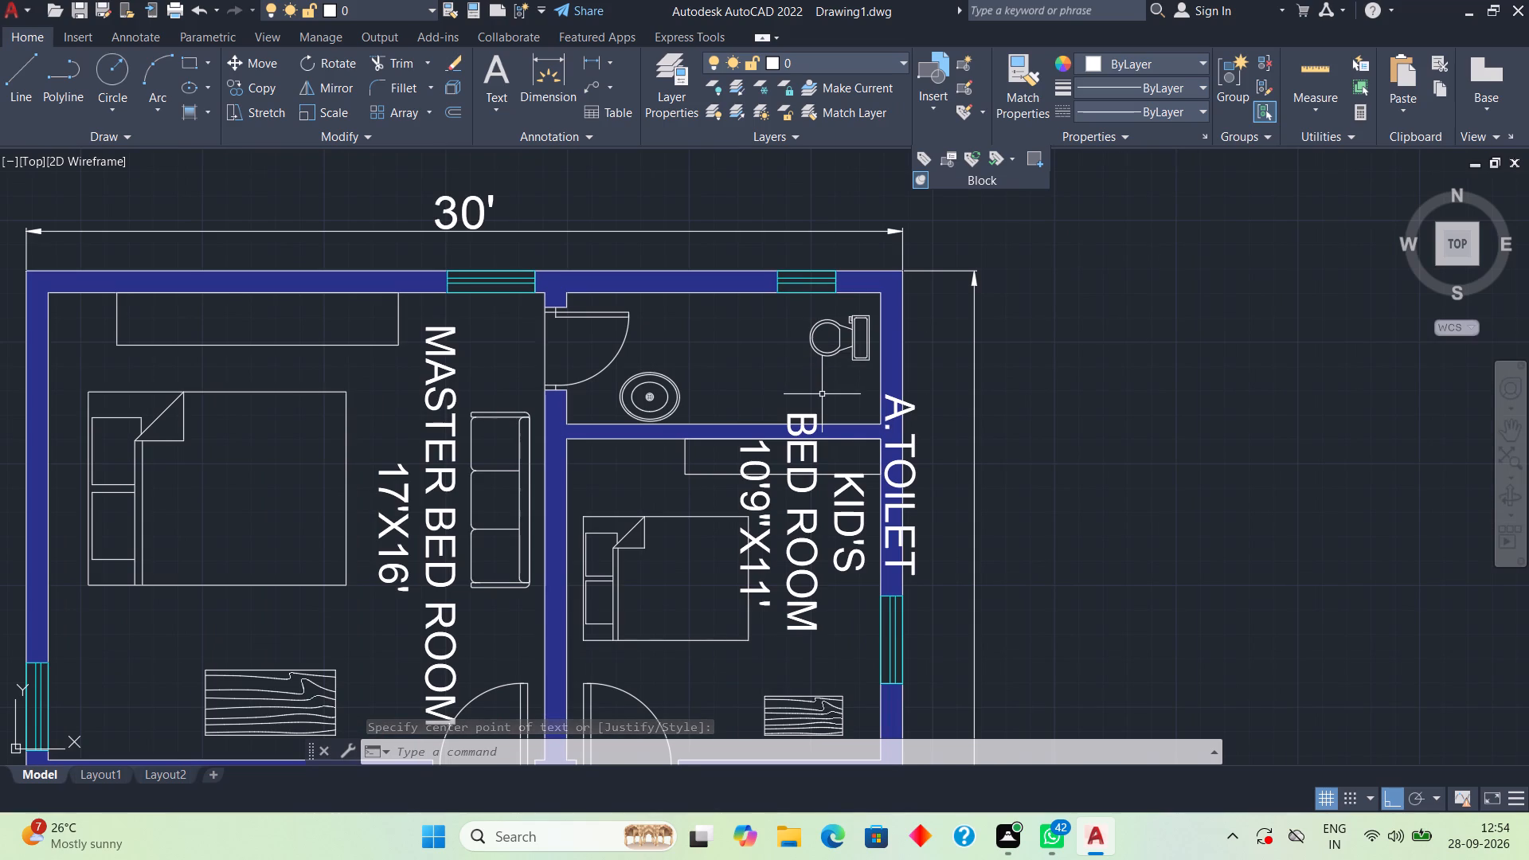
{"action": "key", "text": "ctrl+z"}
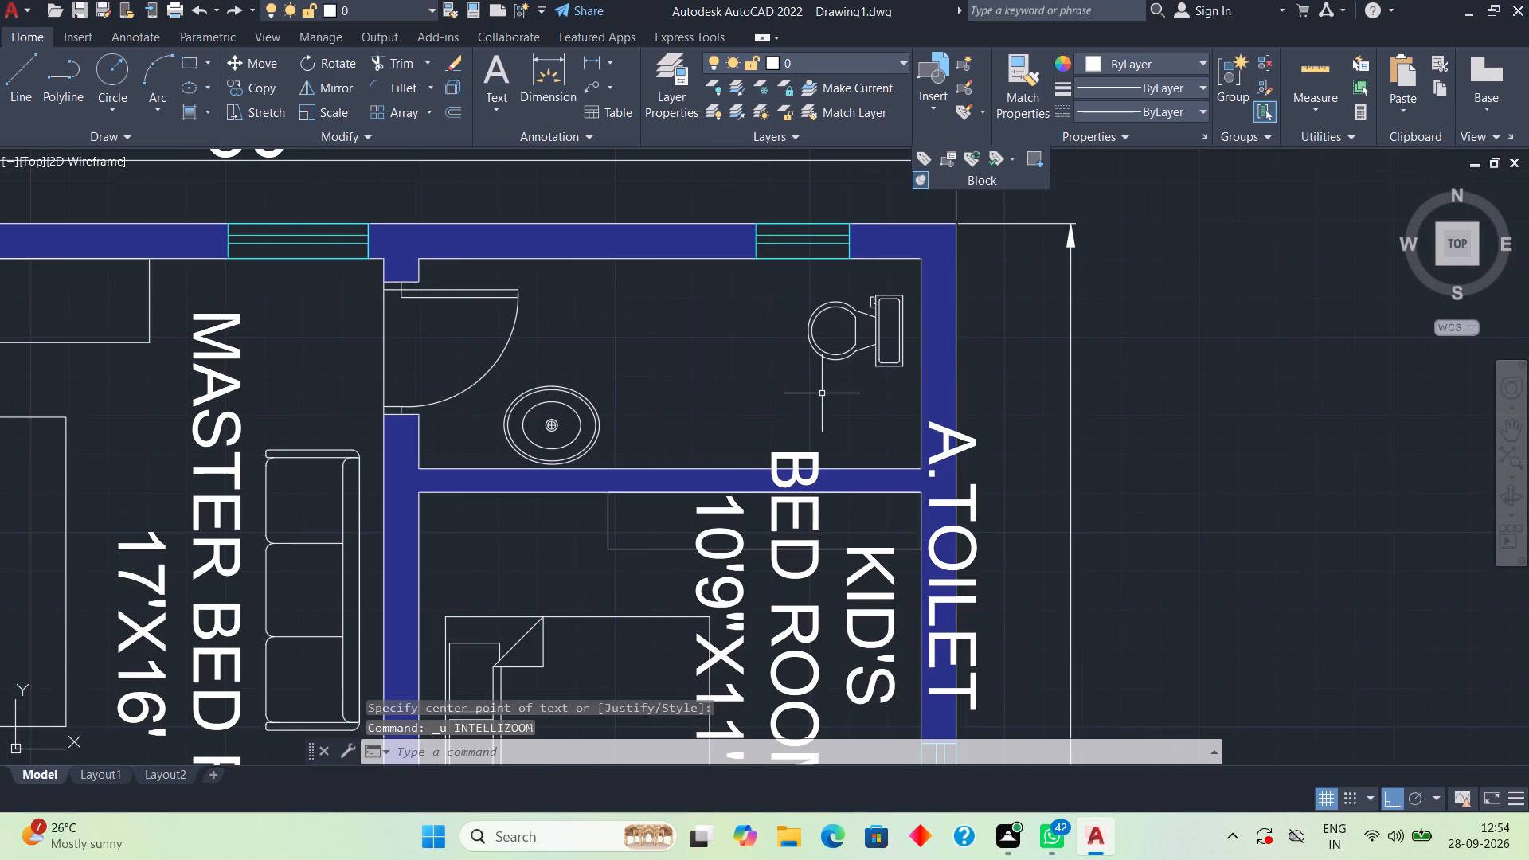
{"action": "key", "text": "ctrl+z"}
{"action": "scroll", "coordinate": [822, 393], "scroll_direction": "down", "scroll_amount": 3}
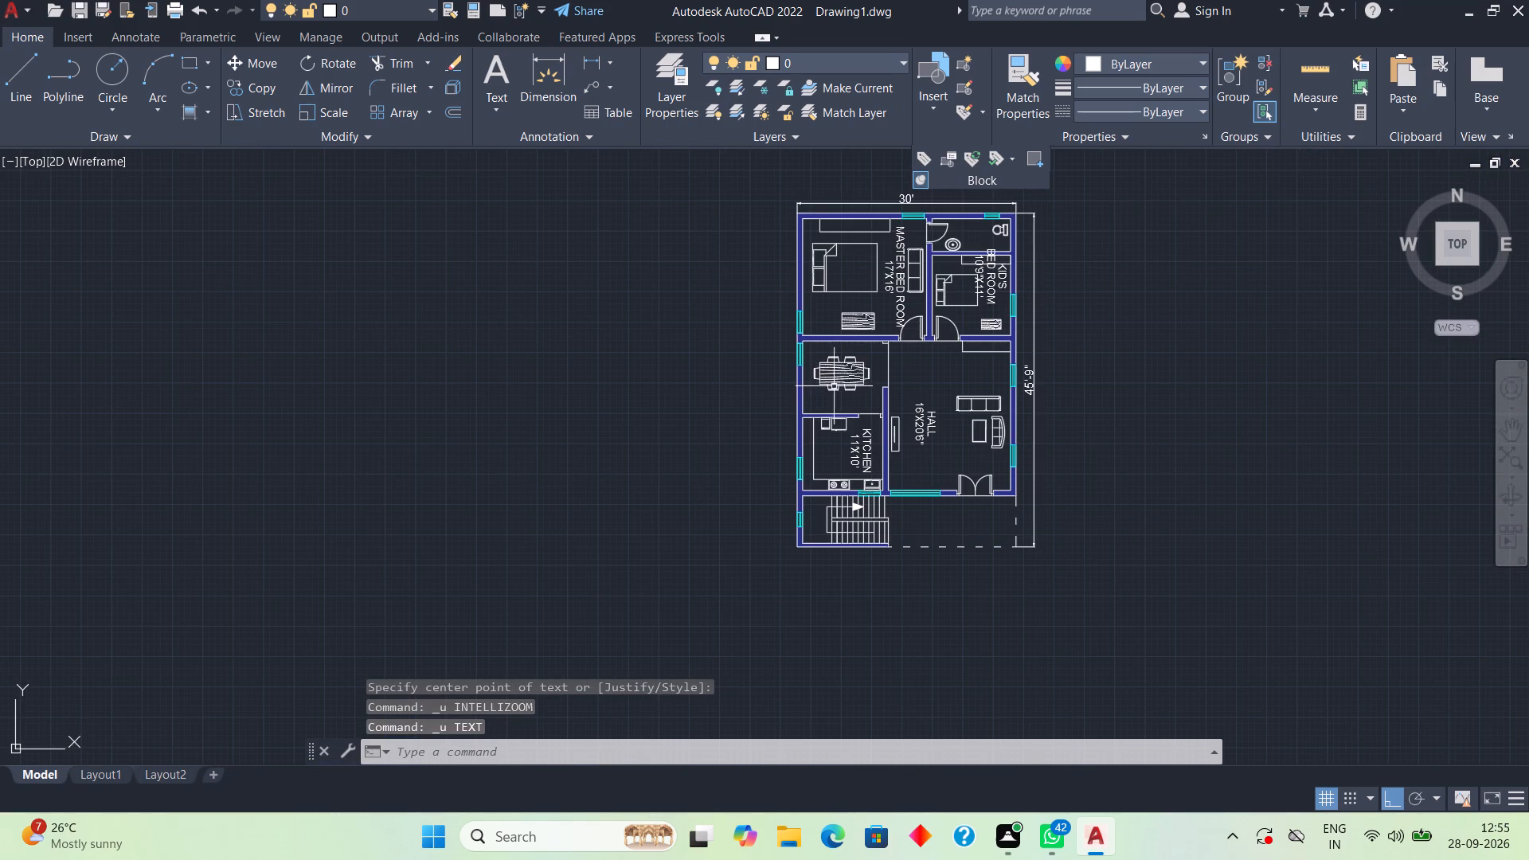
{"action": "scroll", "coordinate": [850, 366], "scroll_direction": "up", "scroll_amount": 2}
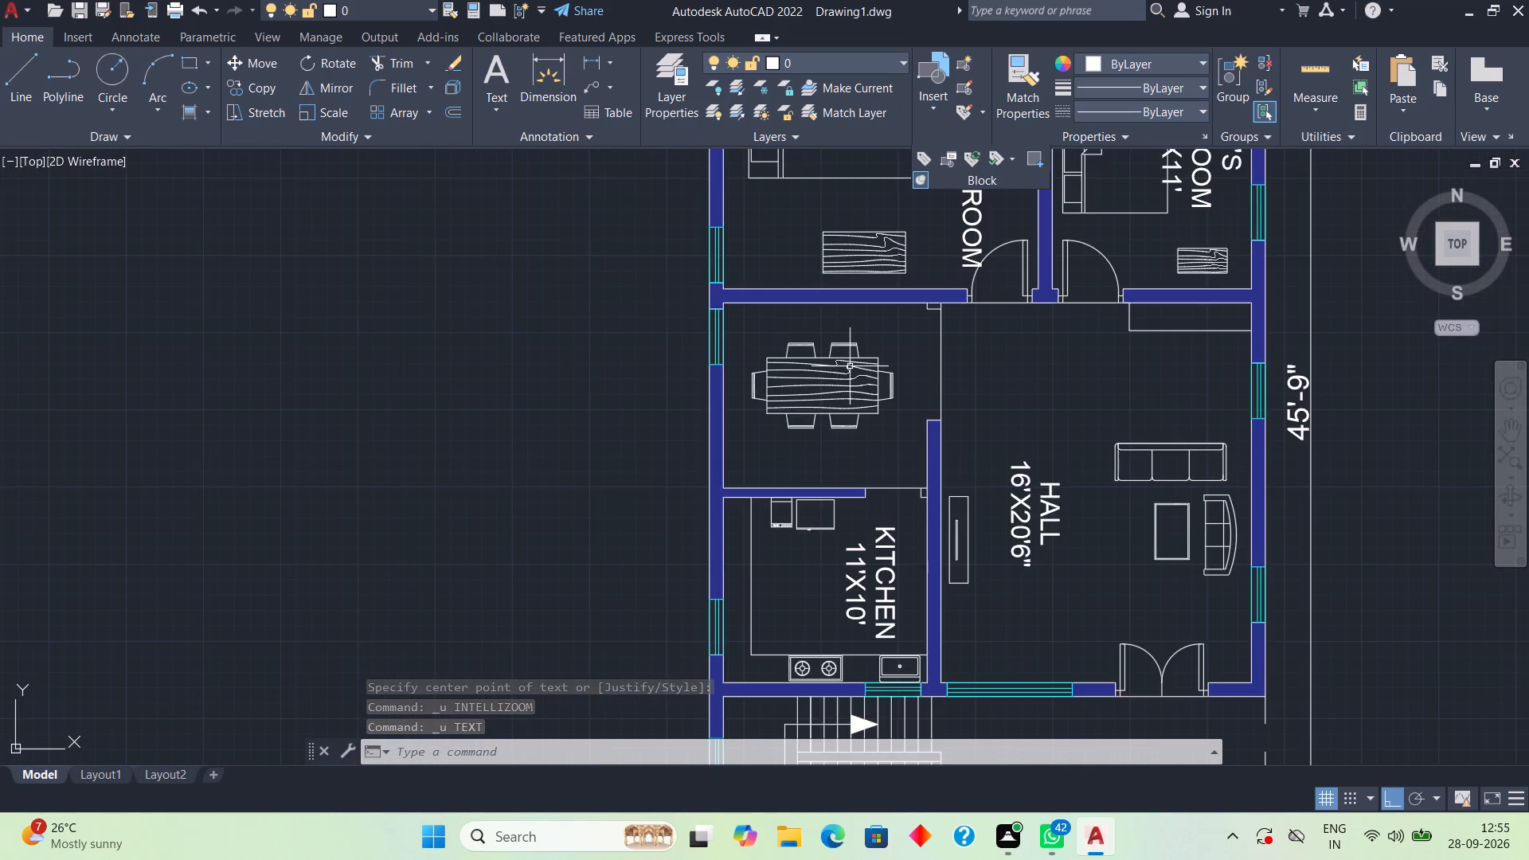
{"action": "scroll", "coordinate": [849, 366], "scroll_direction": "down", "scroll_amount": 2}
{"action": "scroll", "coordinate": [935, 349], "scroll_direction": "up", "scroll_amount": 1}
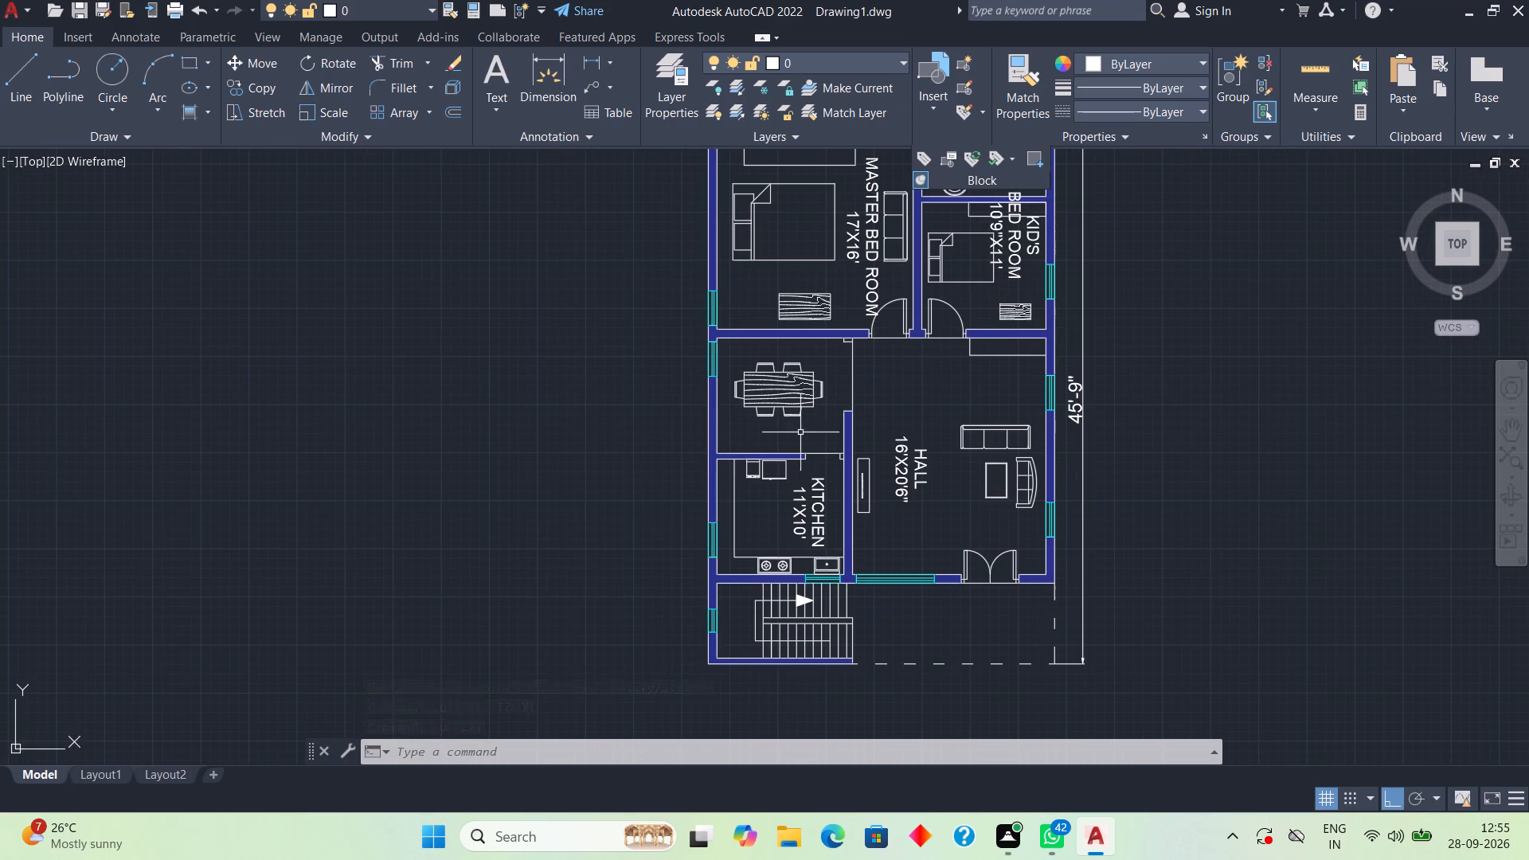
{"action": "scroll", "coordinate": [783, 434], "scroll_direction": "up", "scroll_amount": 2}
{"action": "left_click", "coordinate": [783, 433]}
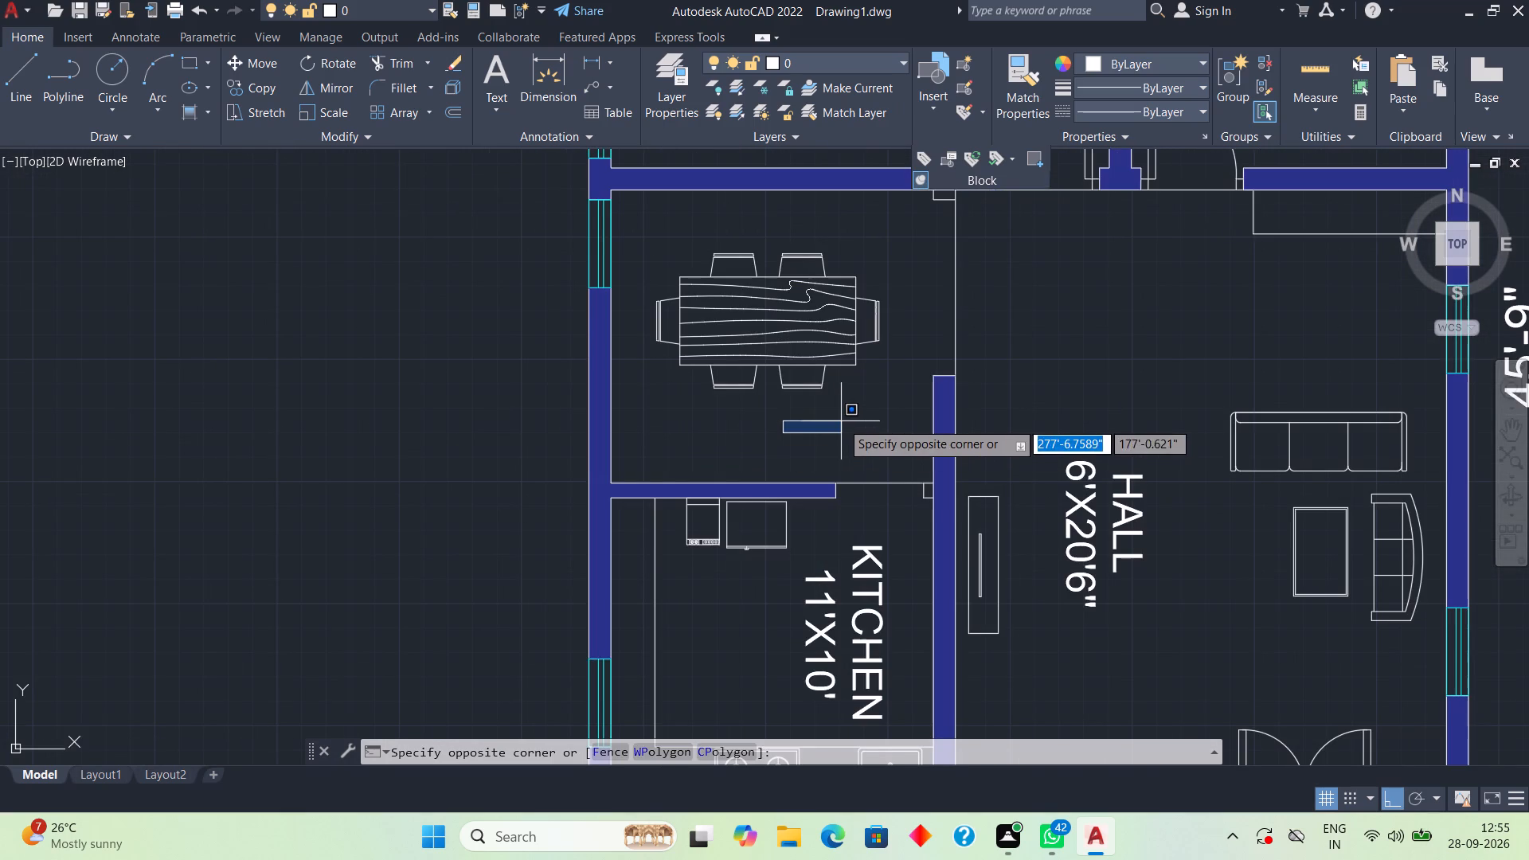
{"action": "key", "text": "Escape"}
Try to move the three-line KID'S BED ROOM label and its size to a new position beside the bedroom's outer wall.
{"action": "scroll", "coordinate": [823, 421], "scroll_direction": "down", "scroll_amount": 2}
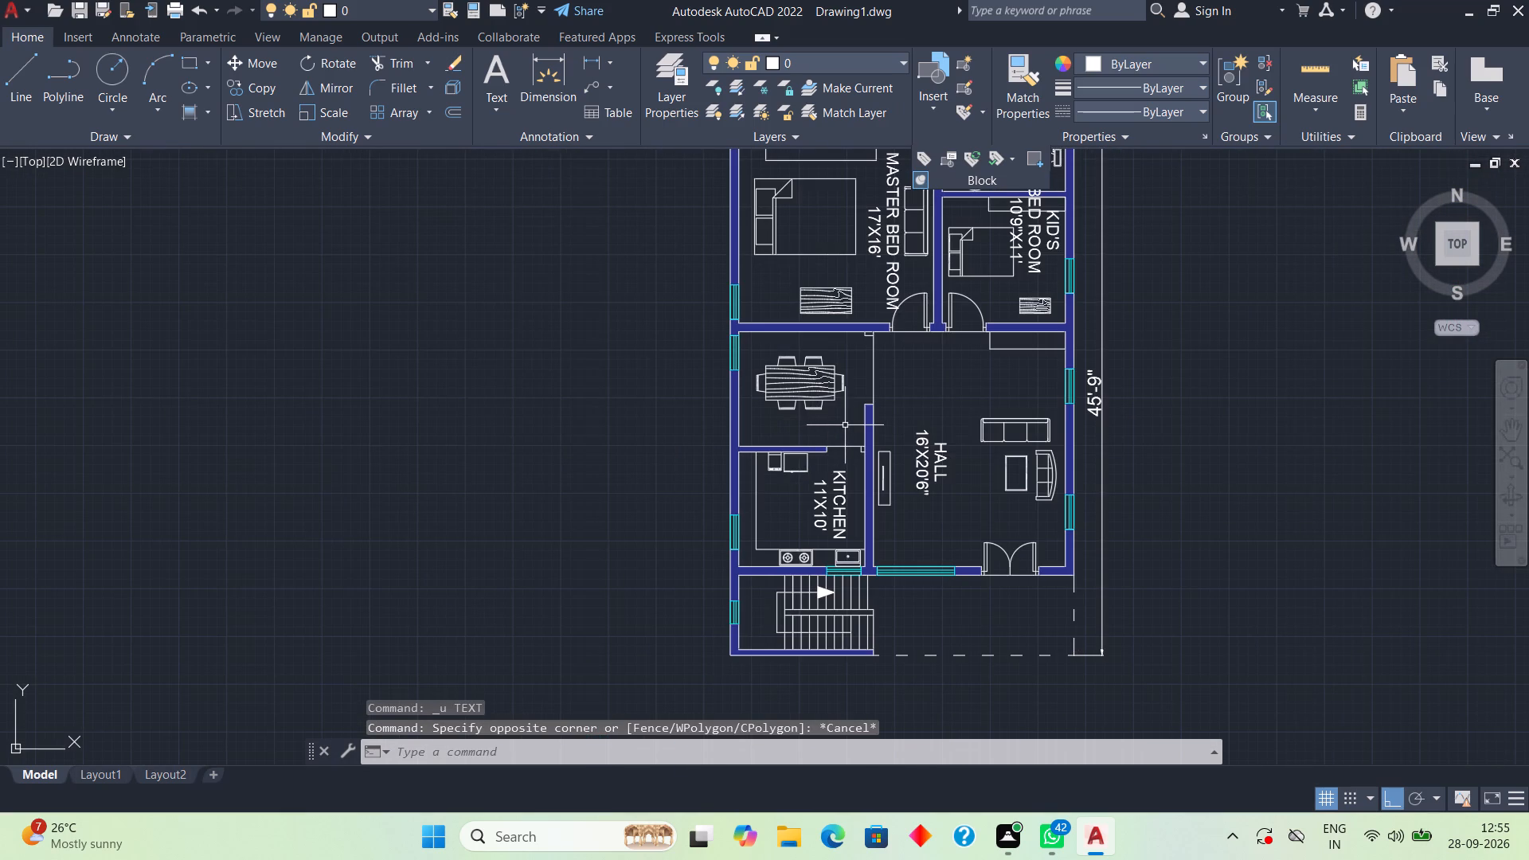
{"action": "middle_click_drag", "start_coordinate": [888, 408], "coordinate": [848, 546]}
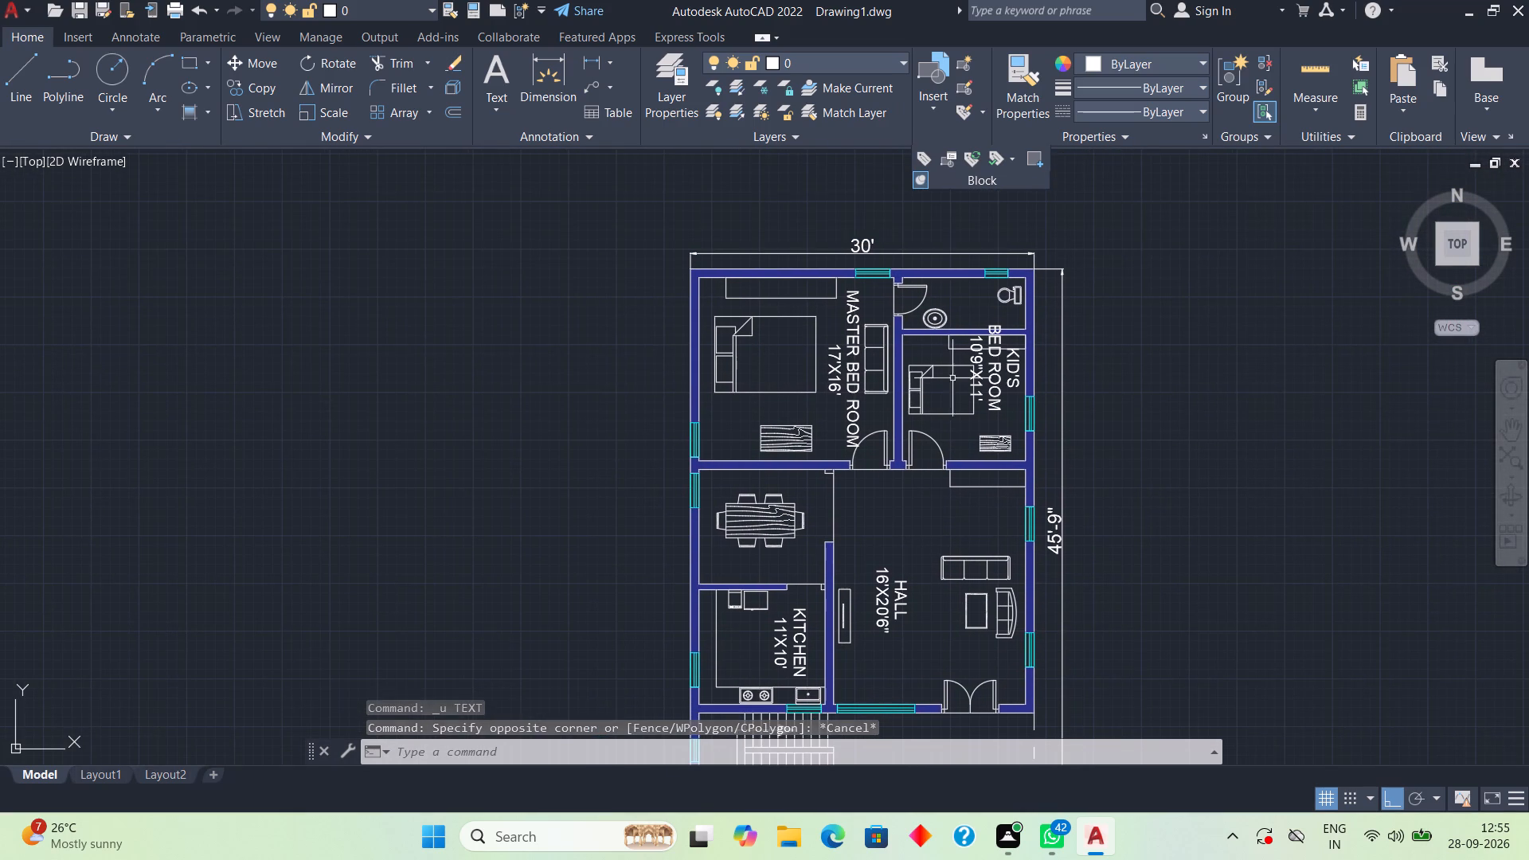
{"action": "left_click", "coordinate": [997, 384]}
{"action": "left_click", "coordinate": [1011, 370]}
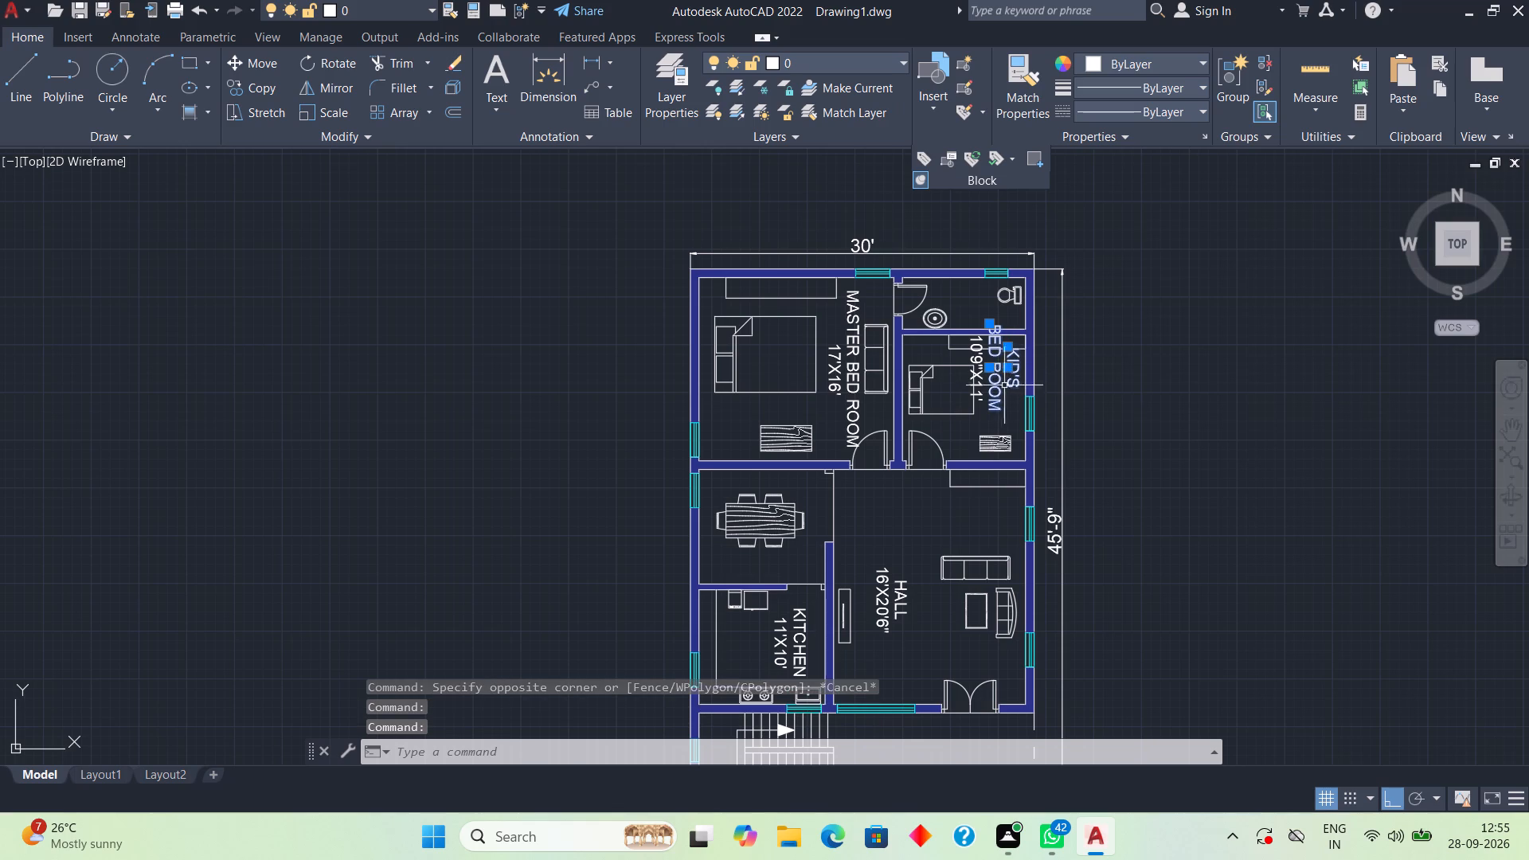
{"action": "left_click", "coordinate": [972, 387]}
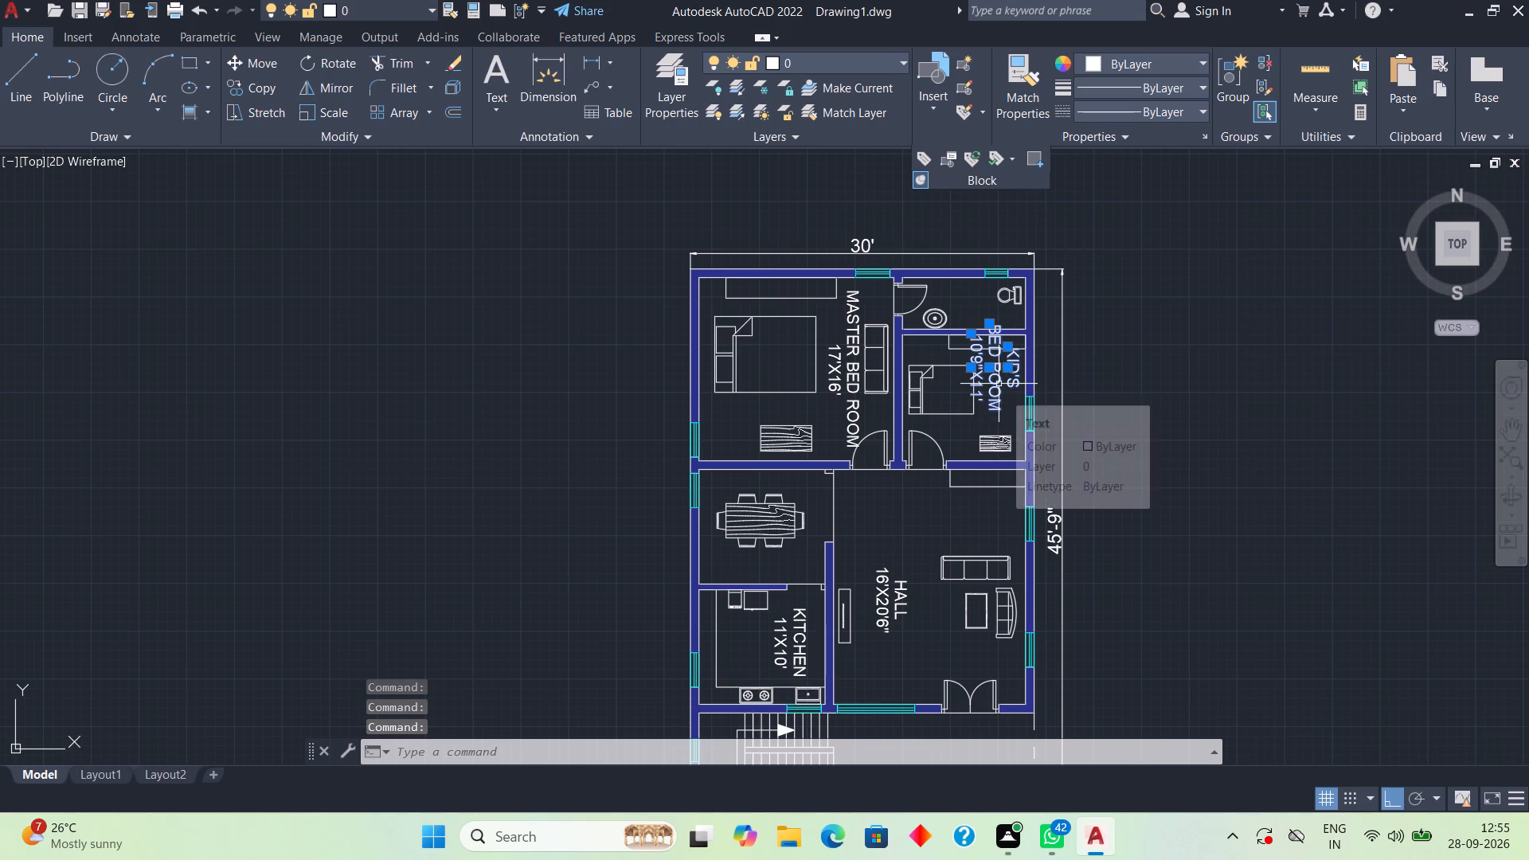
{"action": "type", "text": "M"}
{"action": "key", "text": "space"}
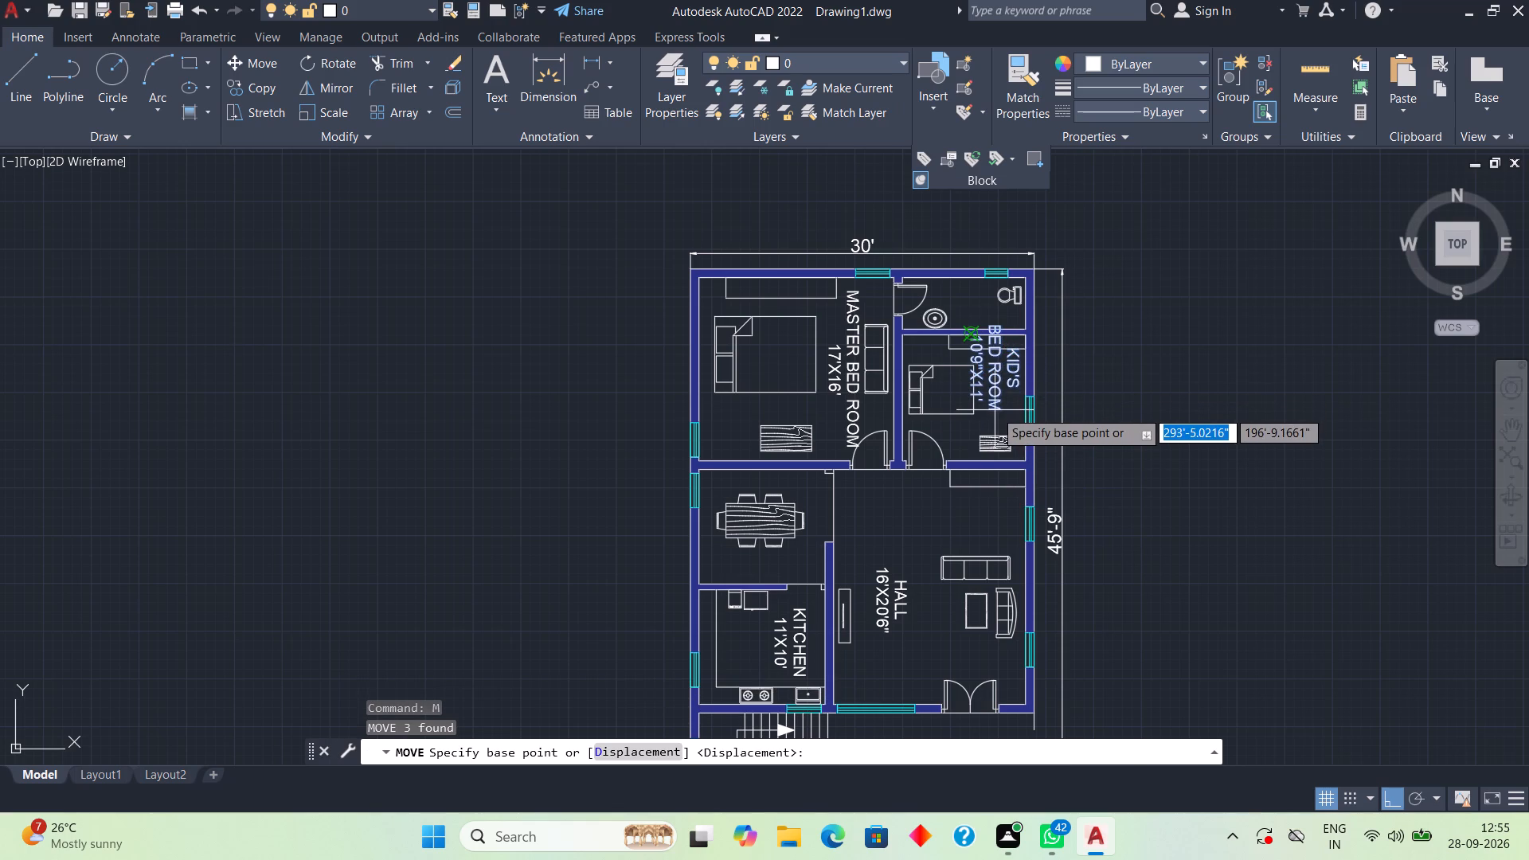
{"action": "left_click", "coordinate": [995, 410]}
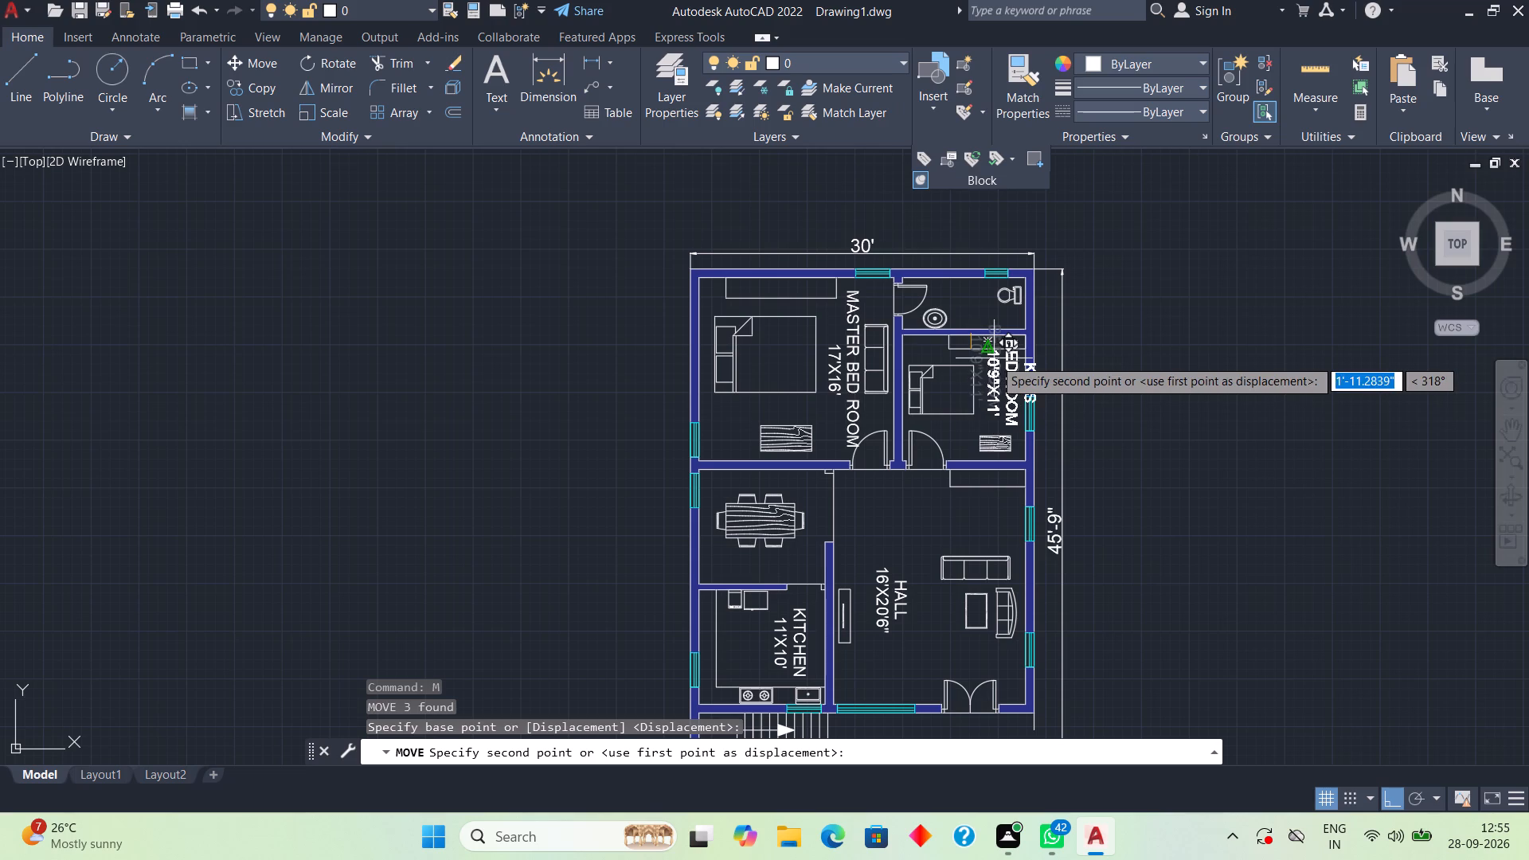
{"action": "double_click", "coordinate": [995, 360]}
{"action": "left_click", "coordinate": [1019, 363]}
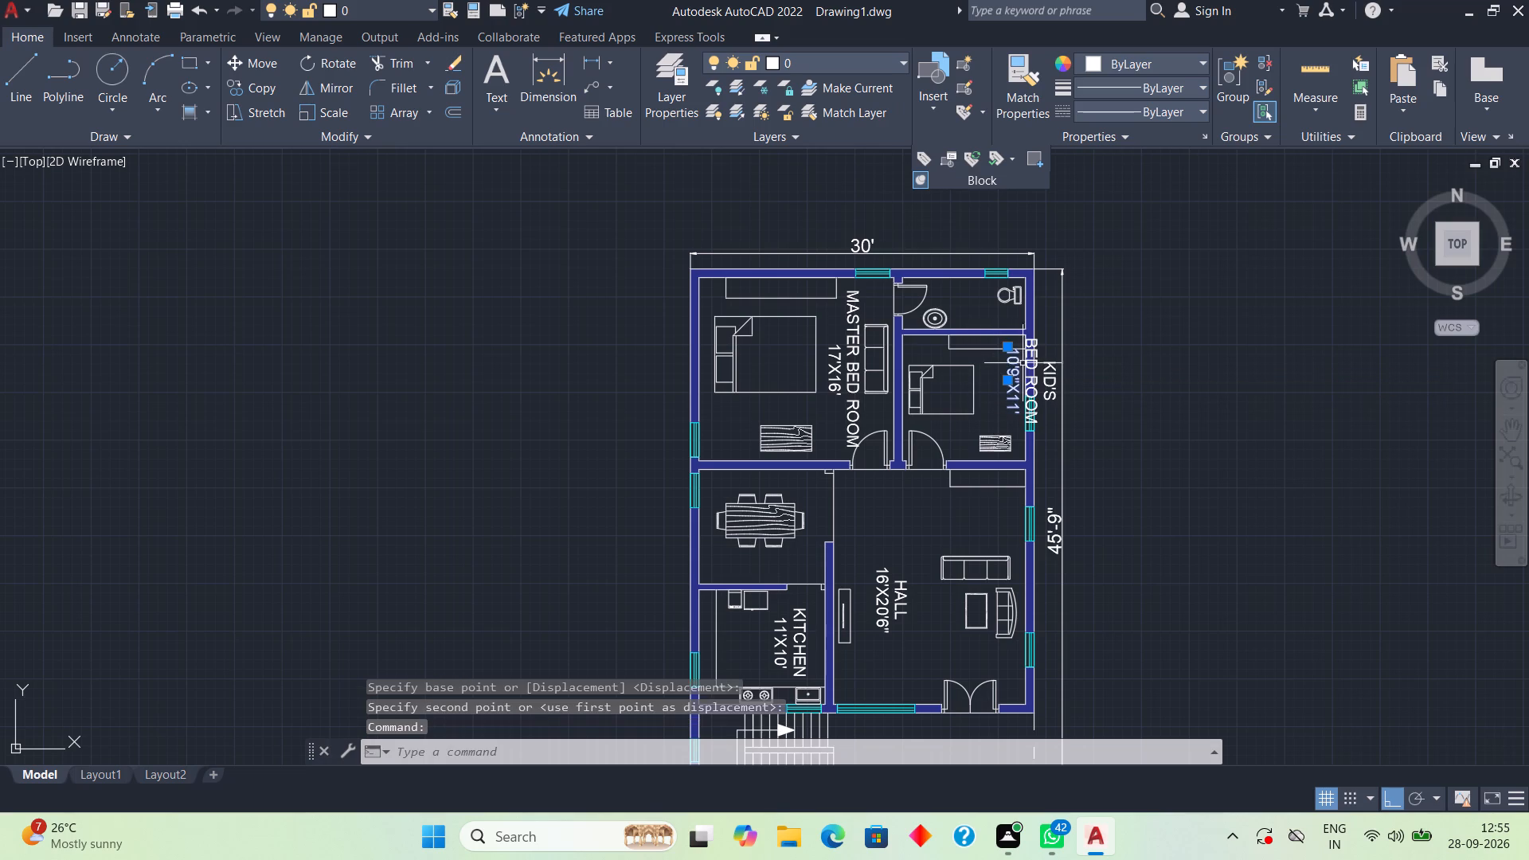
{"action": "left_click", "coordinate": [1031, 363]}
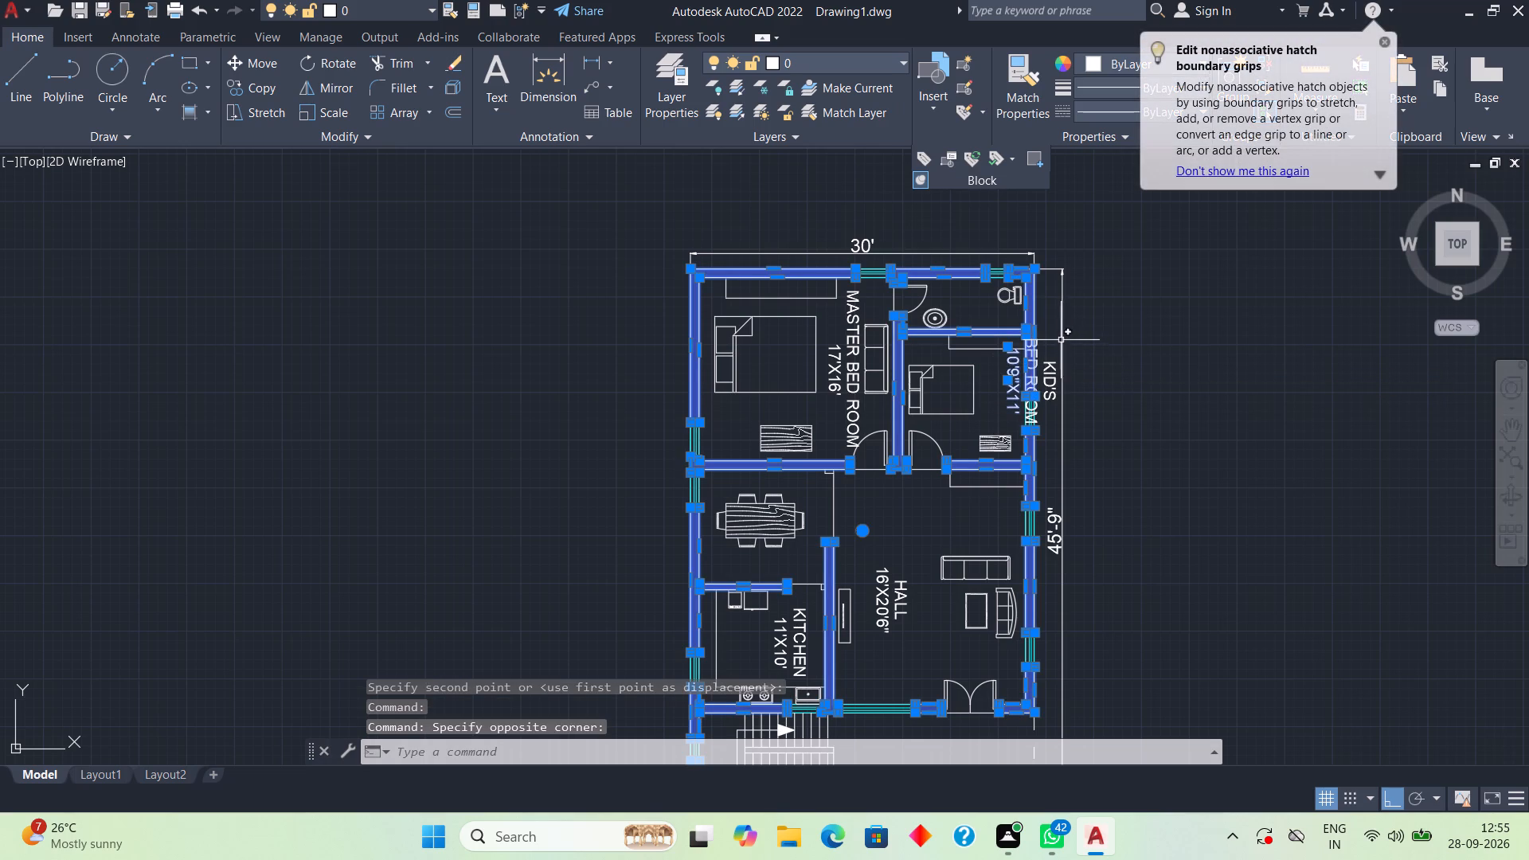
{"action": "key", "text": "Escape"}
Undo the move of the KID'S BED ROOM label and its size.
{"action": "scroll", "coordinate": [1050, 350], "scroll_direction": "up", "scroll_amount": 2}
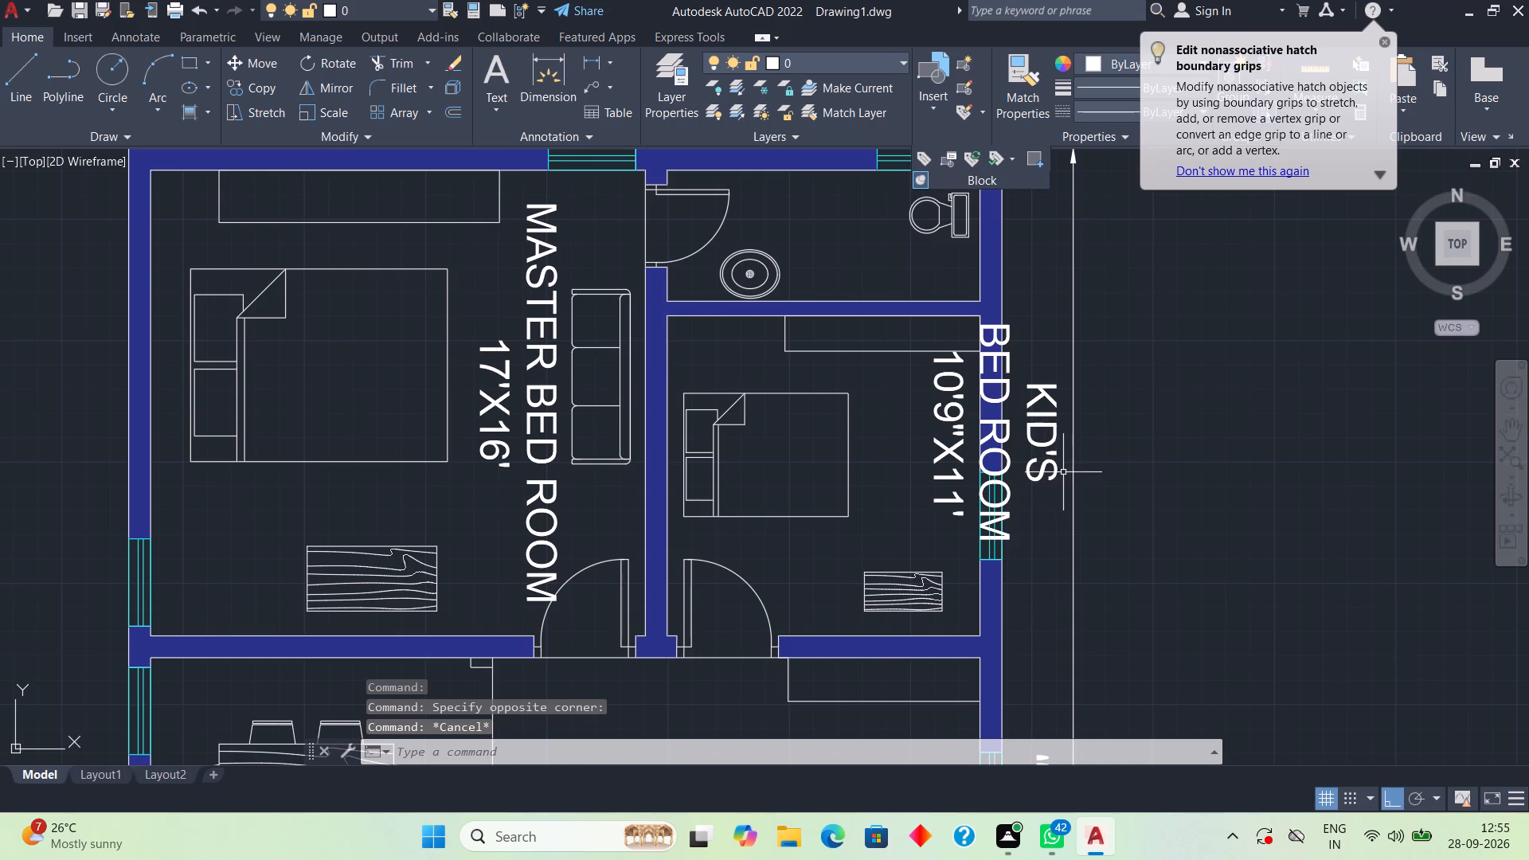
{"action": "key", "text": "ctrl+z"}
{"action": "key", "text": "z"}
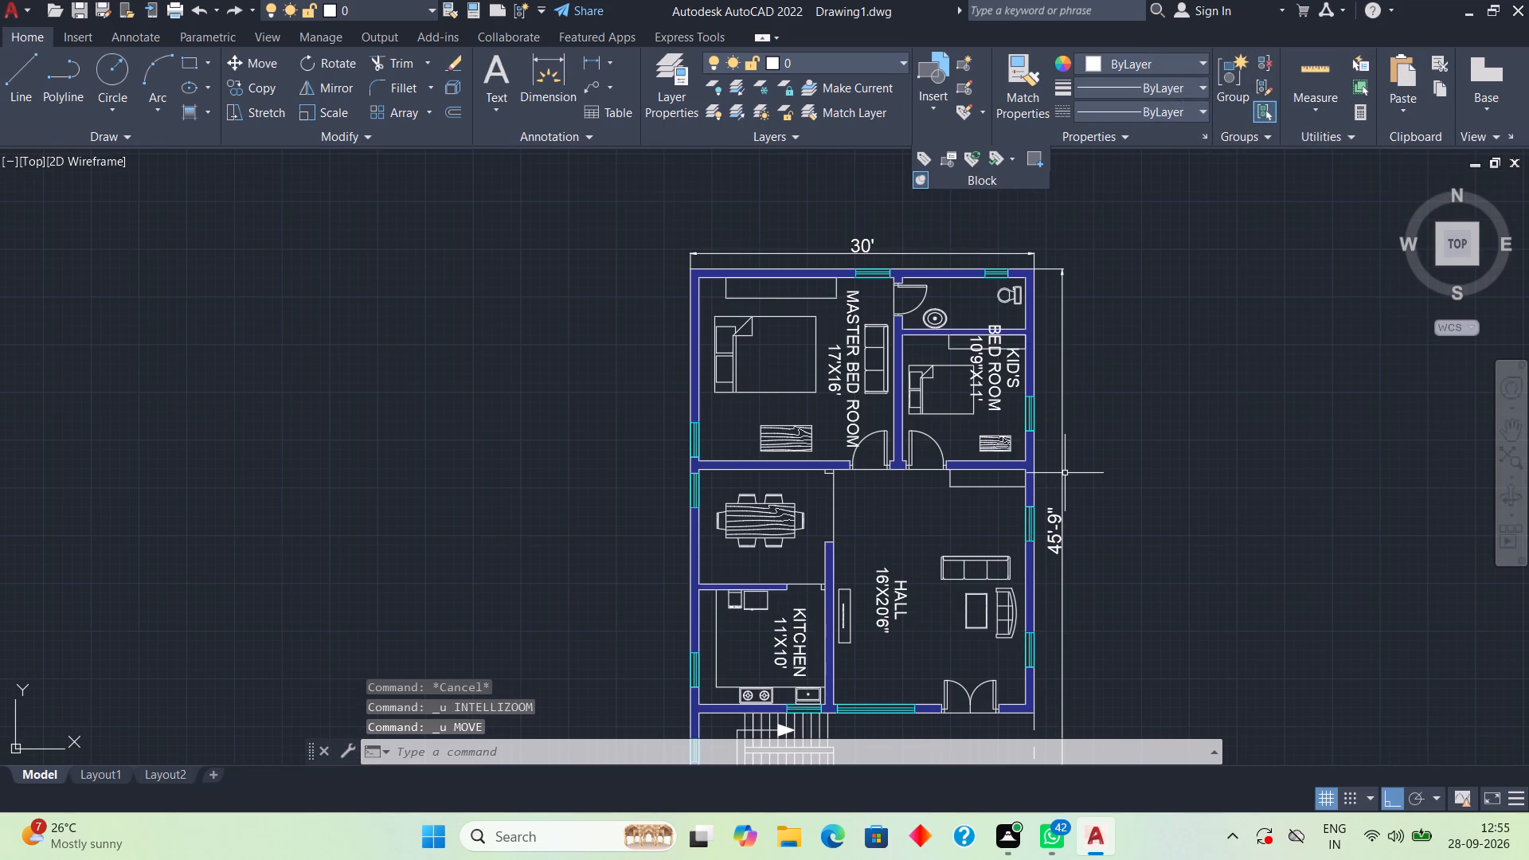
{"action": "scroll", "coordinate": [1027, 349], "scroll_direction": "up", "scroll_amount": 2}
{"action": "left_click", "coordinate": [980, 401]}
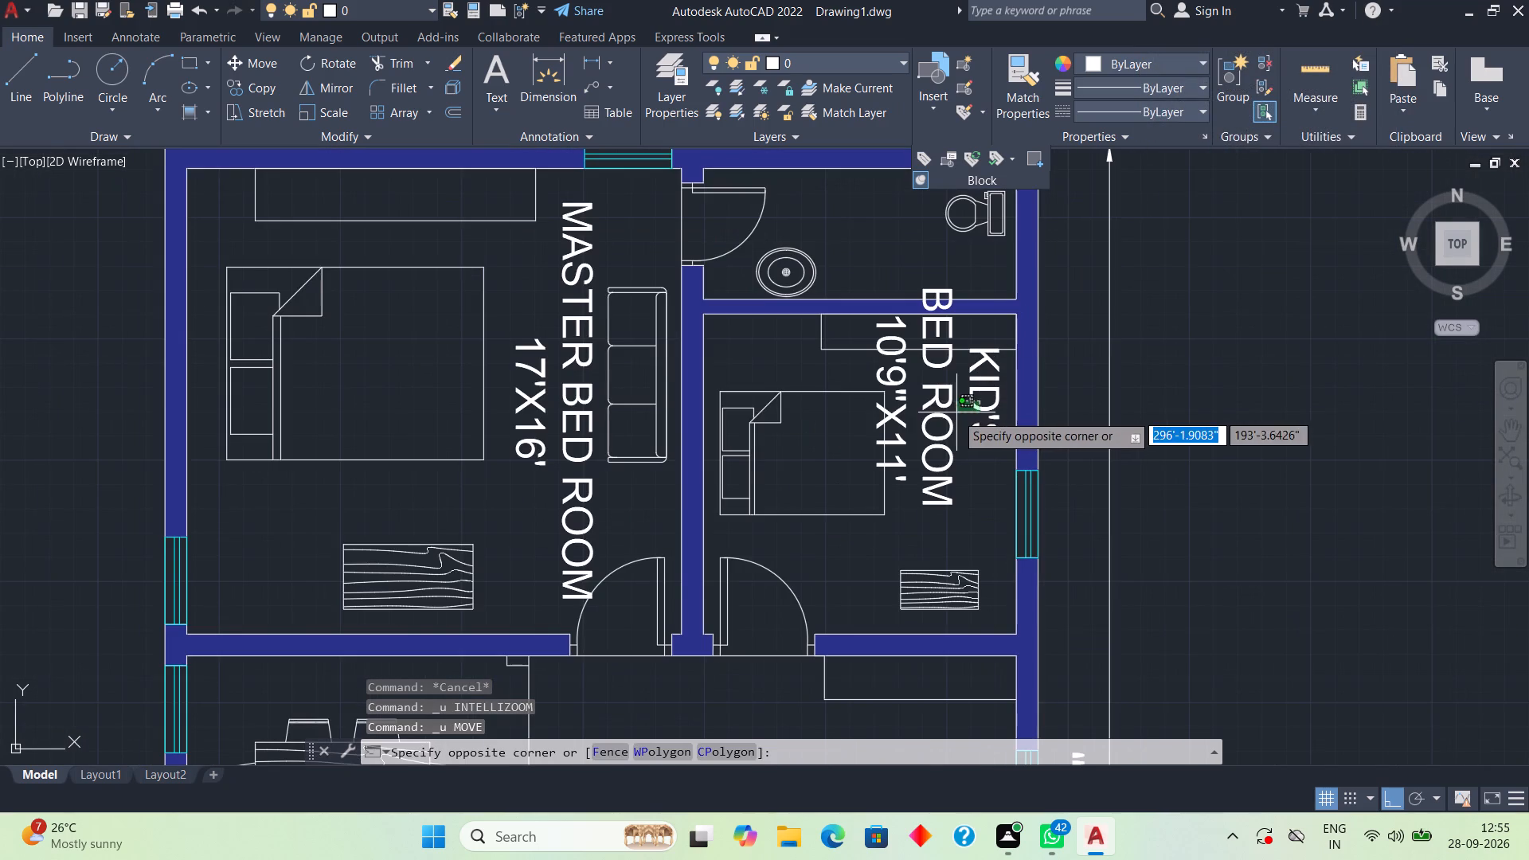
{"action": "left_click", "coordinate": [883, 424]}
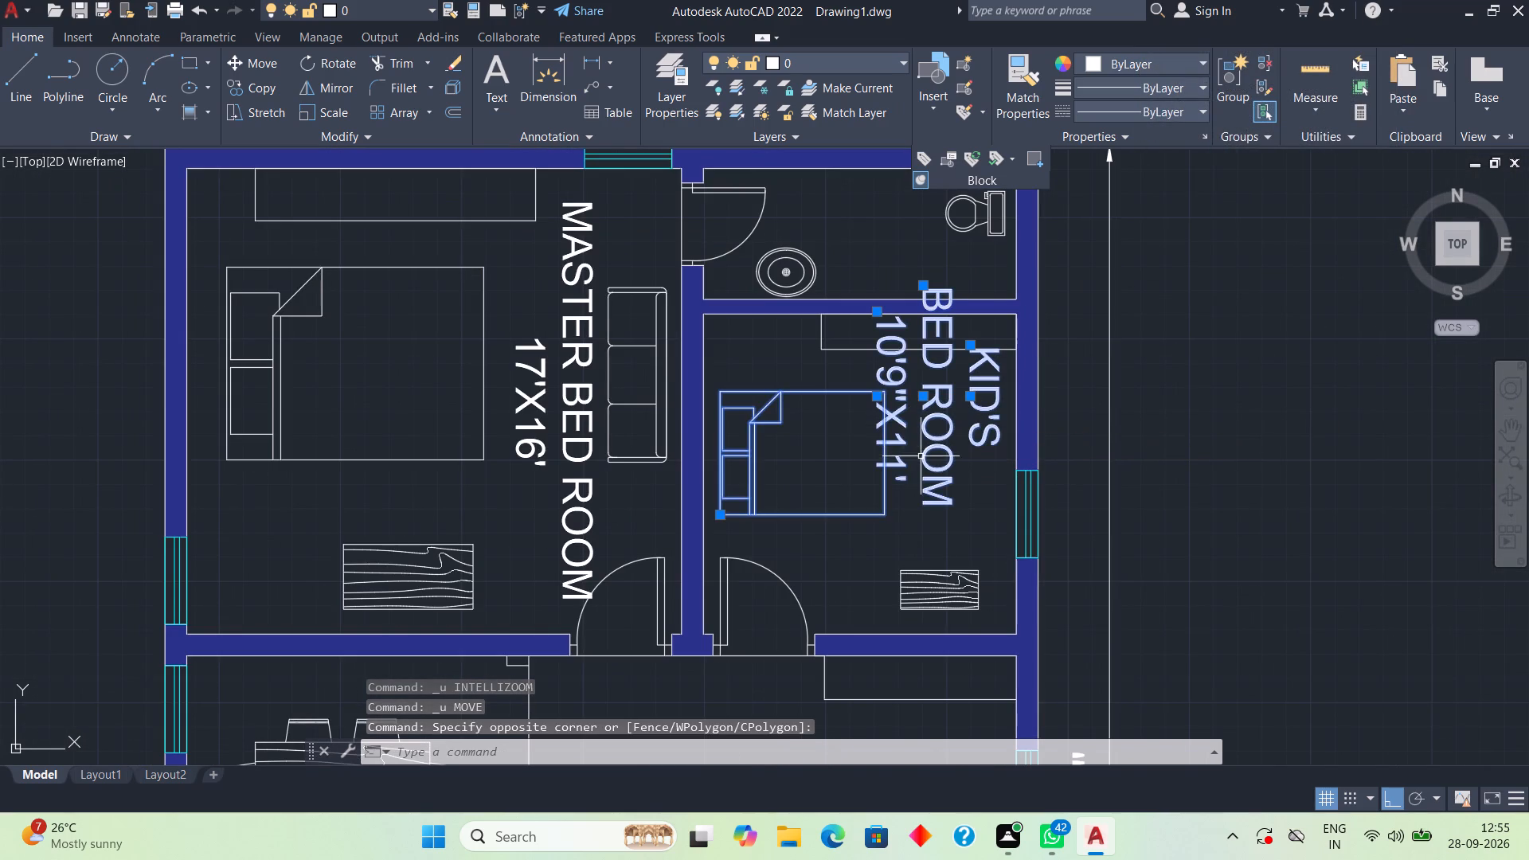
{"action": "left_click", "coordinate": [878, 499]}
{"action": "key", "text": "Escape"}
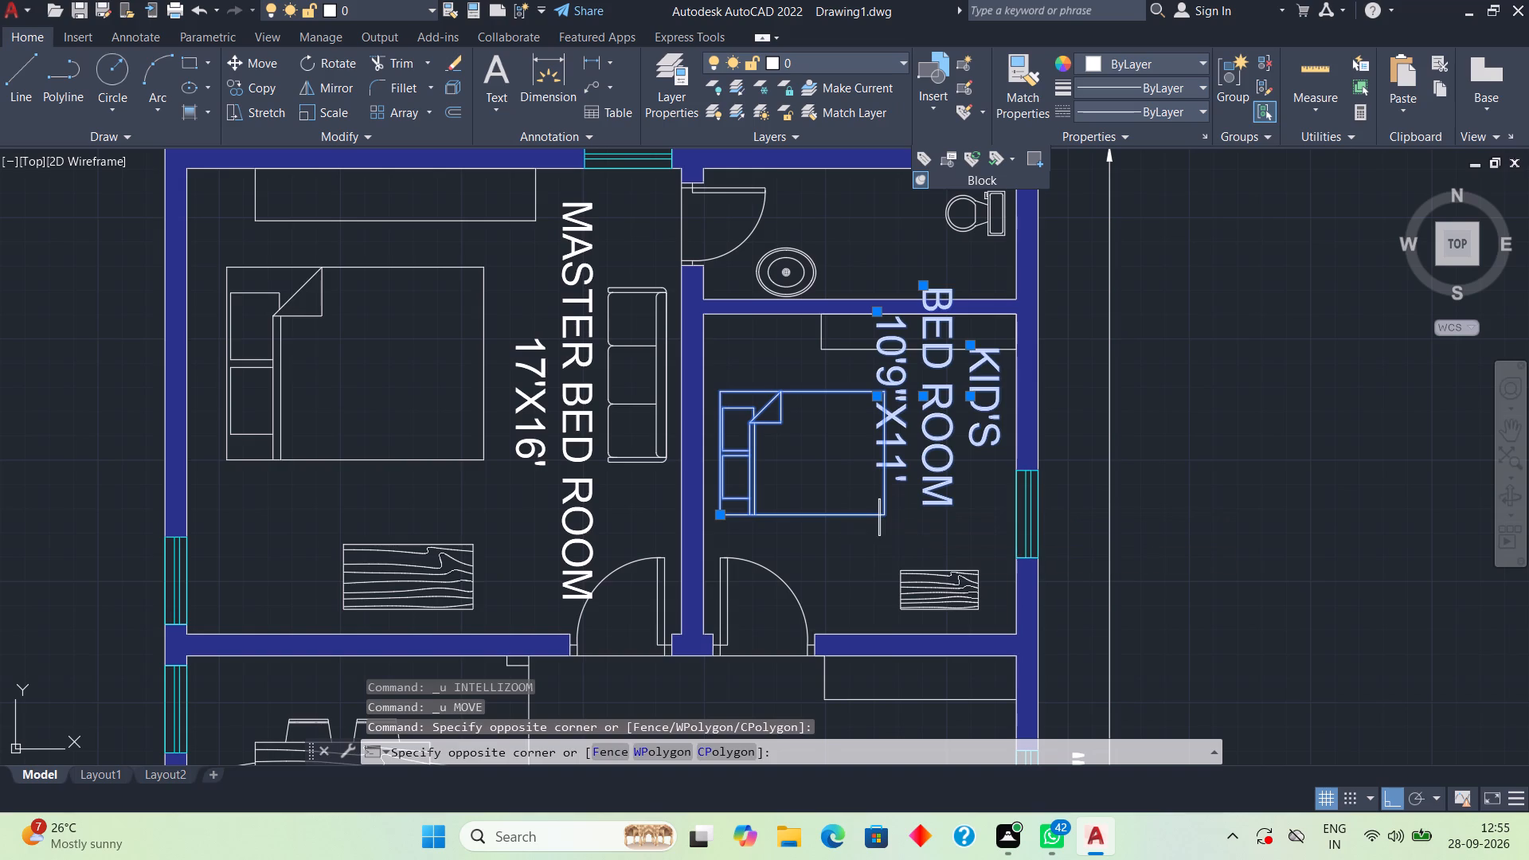
Move the three-line KID'S BED ROOM label and its size about 2' straight down, clear of the toilet wall.
{"action": "key", "text": "Escape"}
{"action": "left_click", "coordinate": [931, 481]}
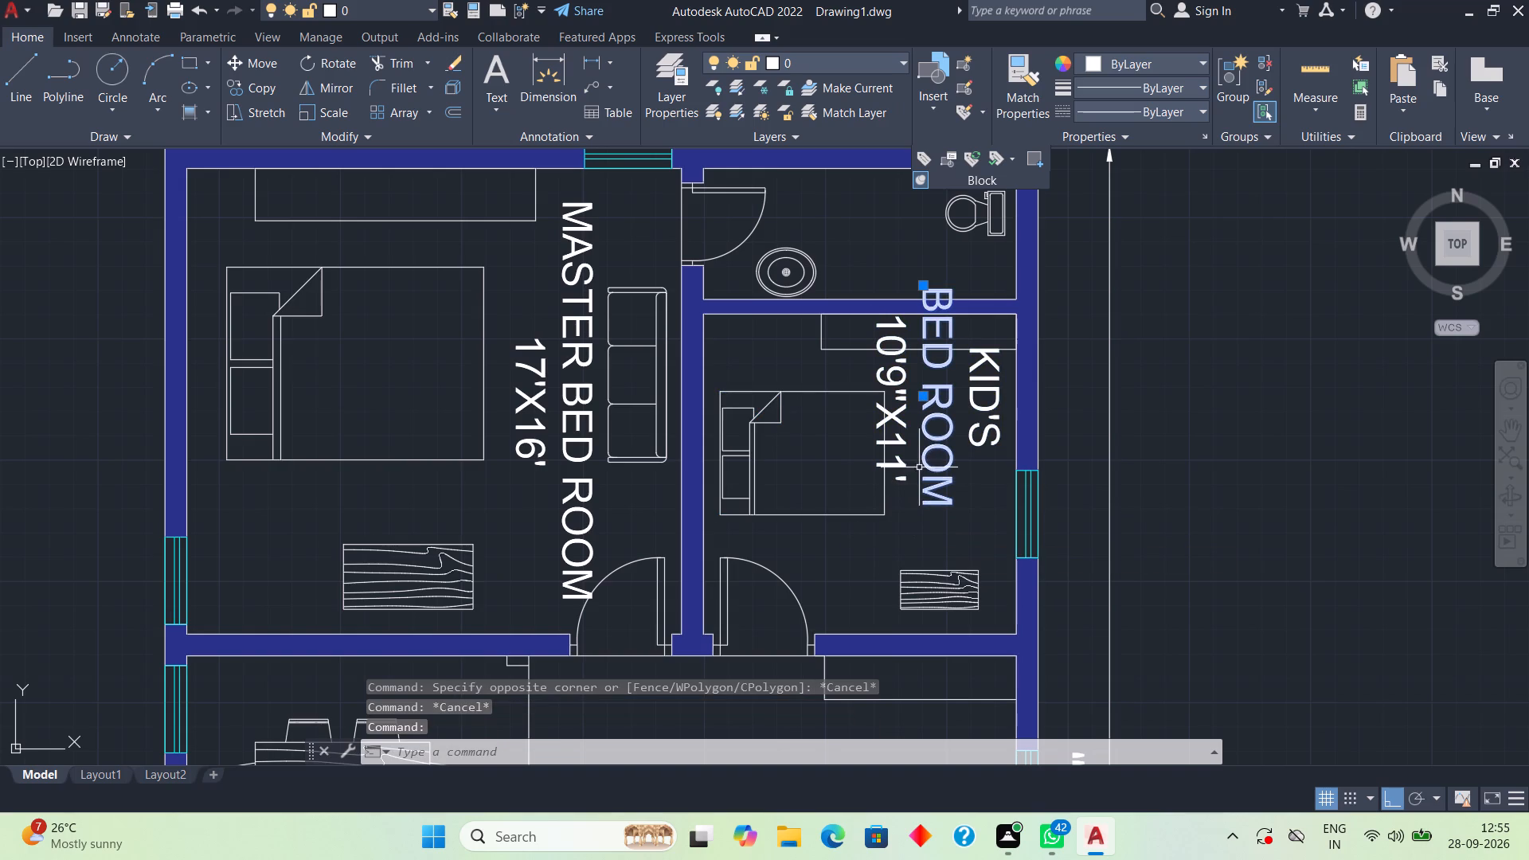
{"action": "left_click", "coordinate": [909, 459]}
{"action": "left_click", "coordinate": [894, 466]}
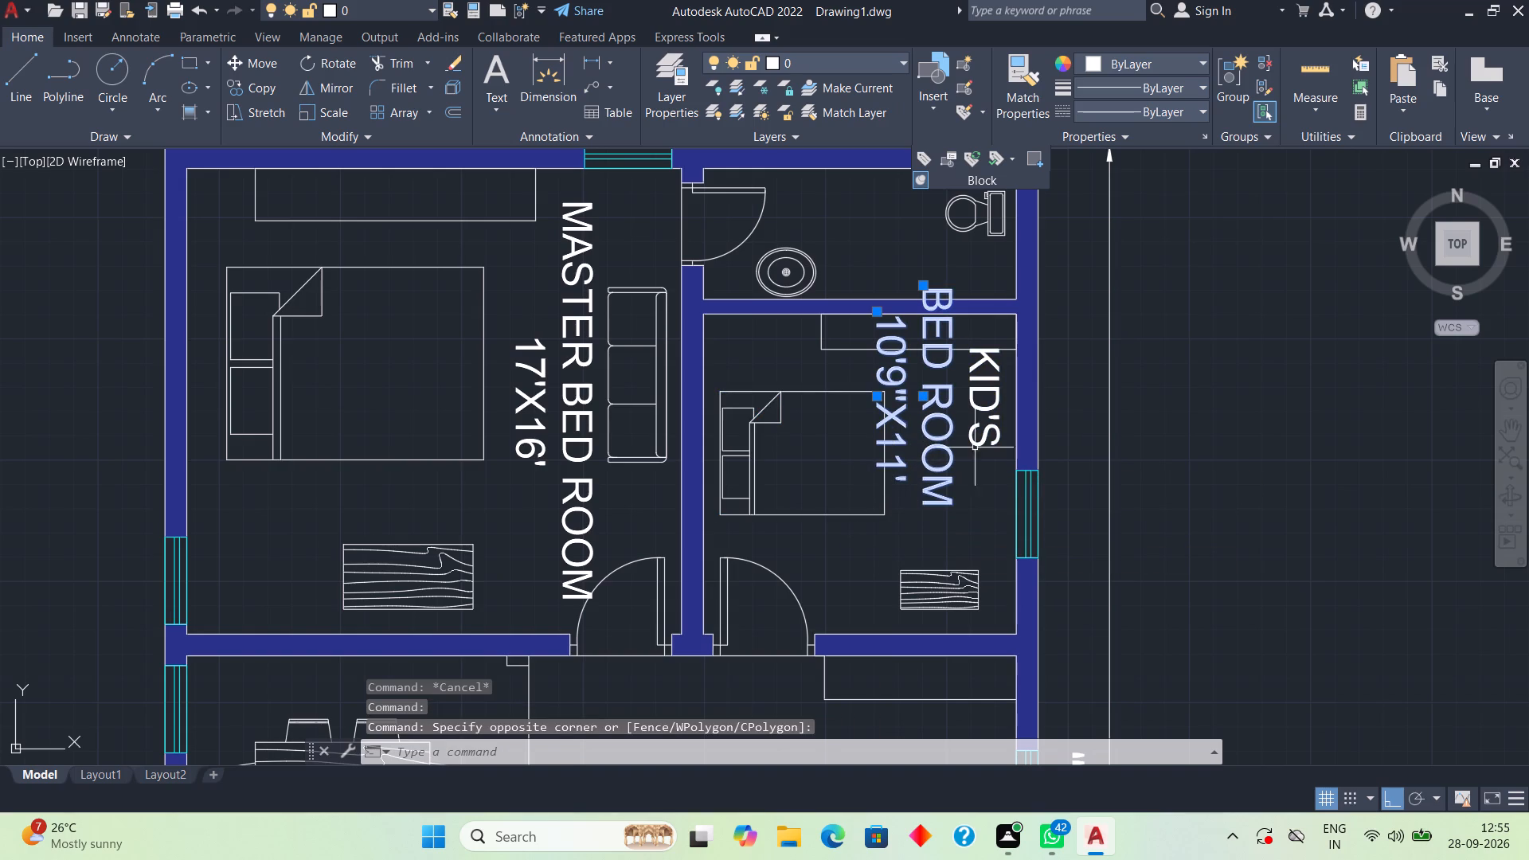
{"action": "left_click", "coordinate": [984, 438]}
{"action": "type", "text": "M"}
{"action": "key", "text": "space"}
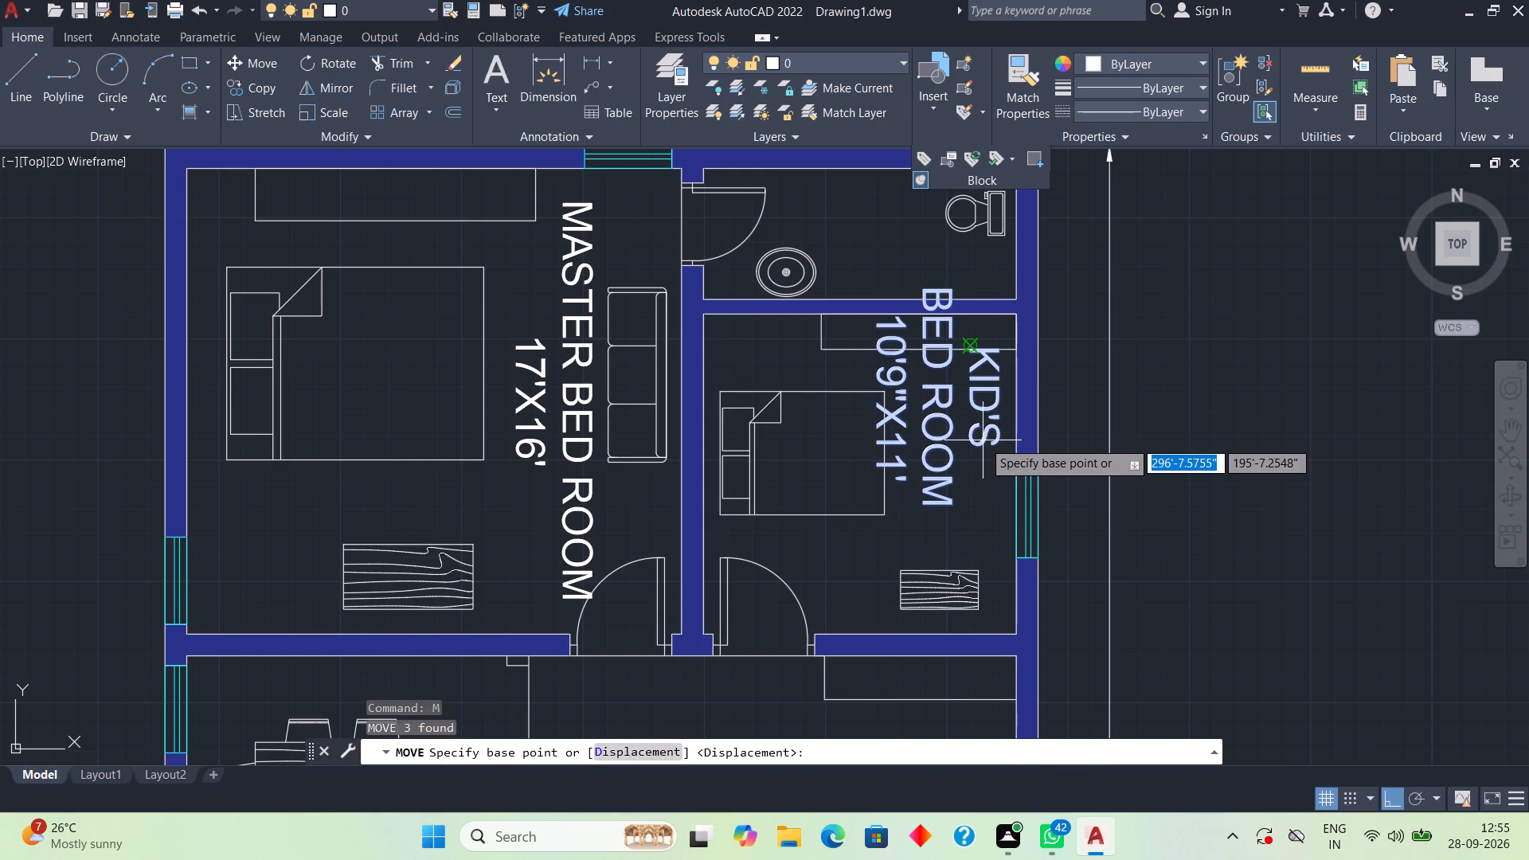
{"action": "left_click", "coordinate": [983, 440]}
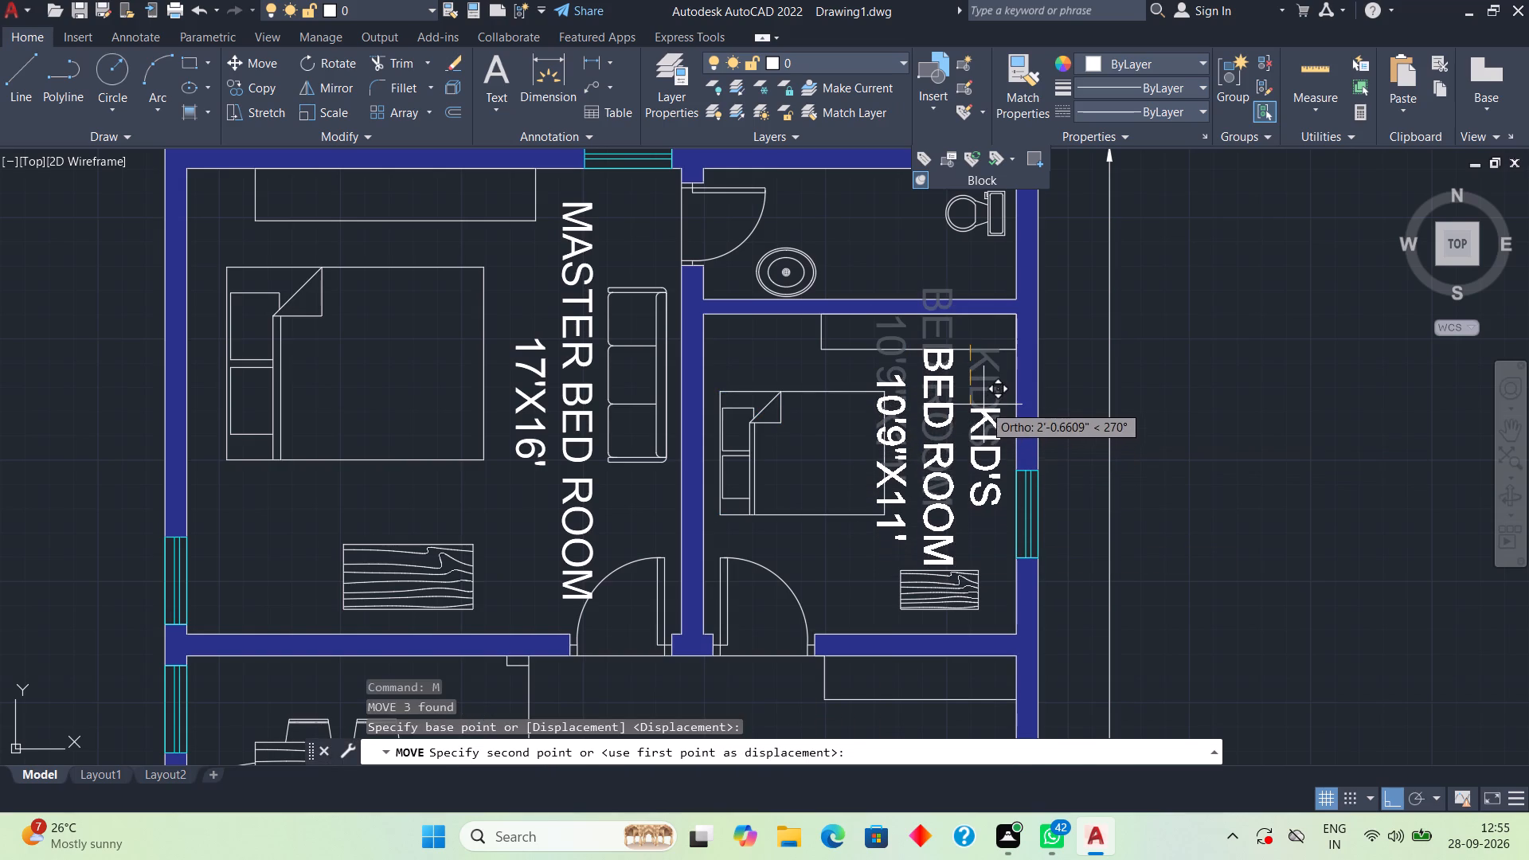
{"action": "left_click", "coordinate": [983, 405]}
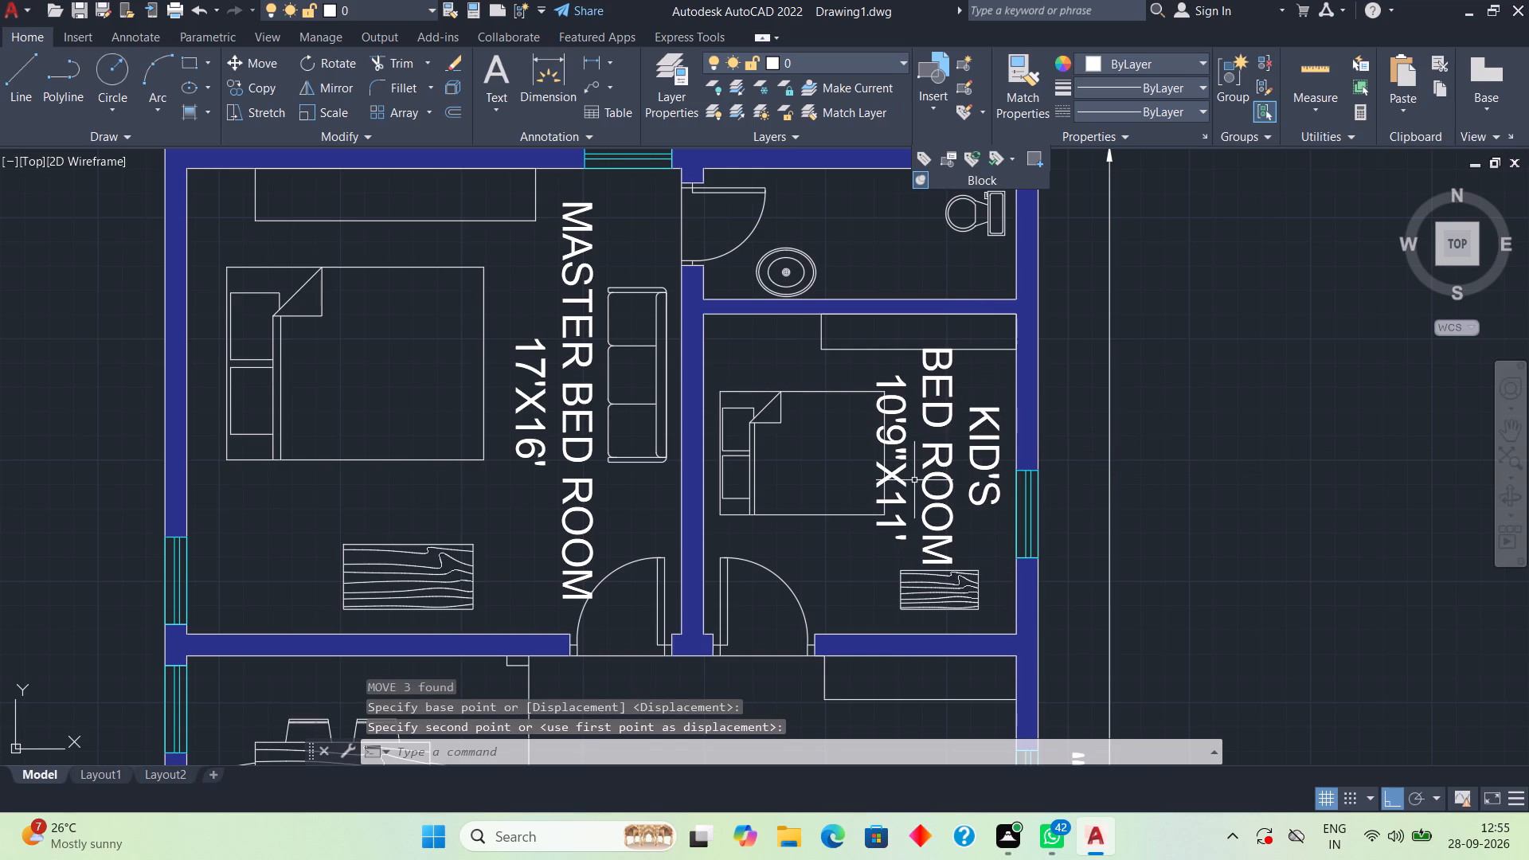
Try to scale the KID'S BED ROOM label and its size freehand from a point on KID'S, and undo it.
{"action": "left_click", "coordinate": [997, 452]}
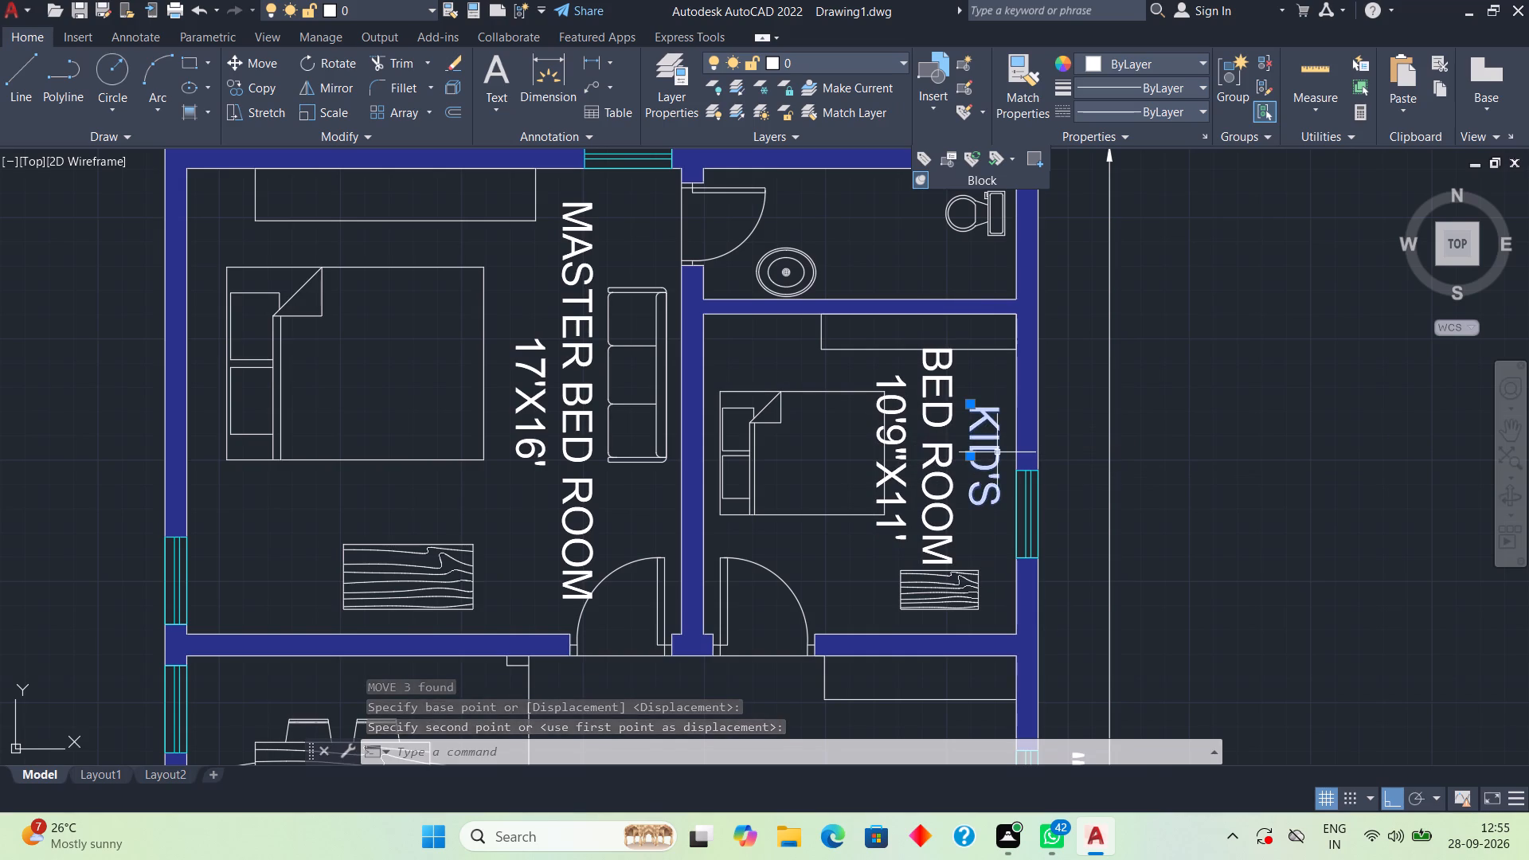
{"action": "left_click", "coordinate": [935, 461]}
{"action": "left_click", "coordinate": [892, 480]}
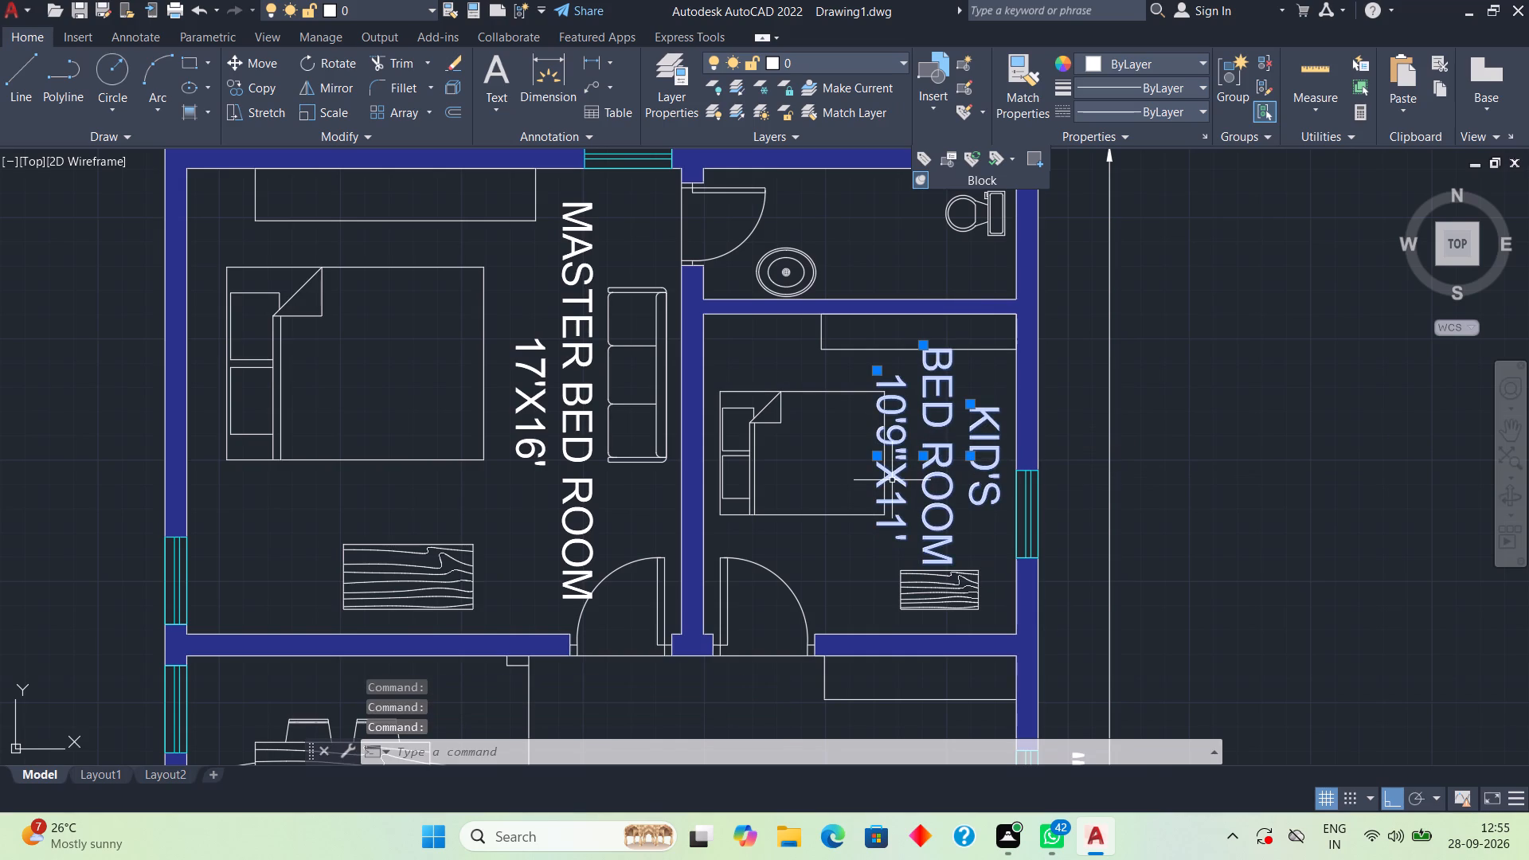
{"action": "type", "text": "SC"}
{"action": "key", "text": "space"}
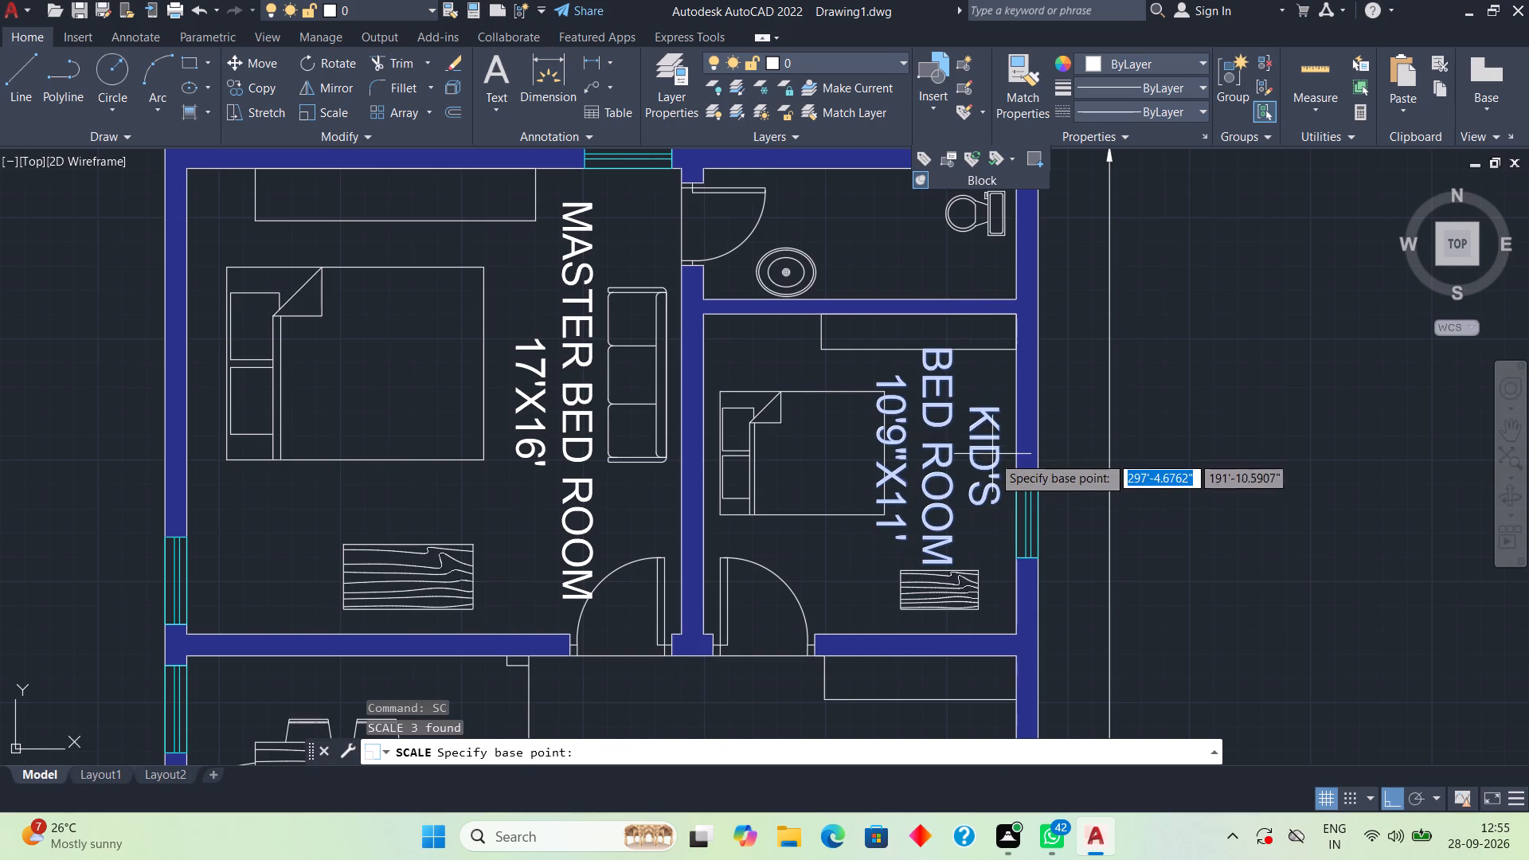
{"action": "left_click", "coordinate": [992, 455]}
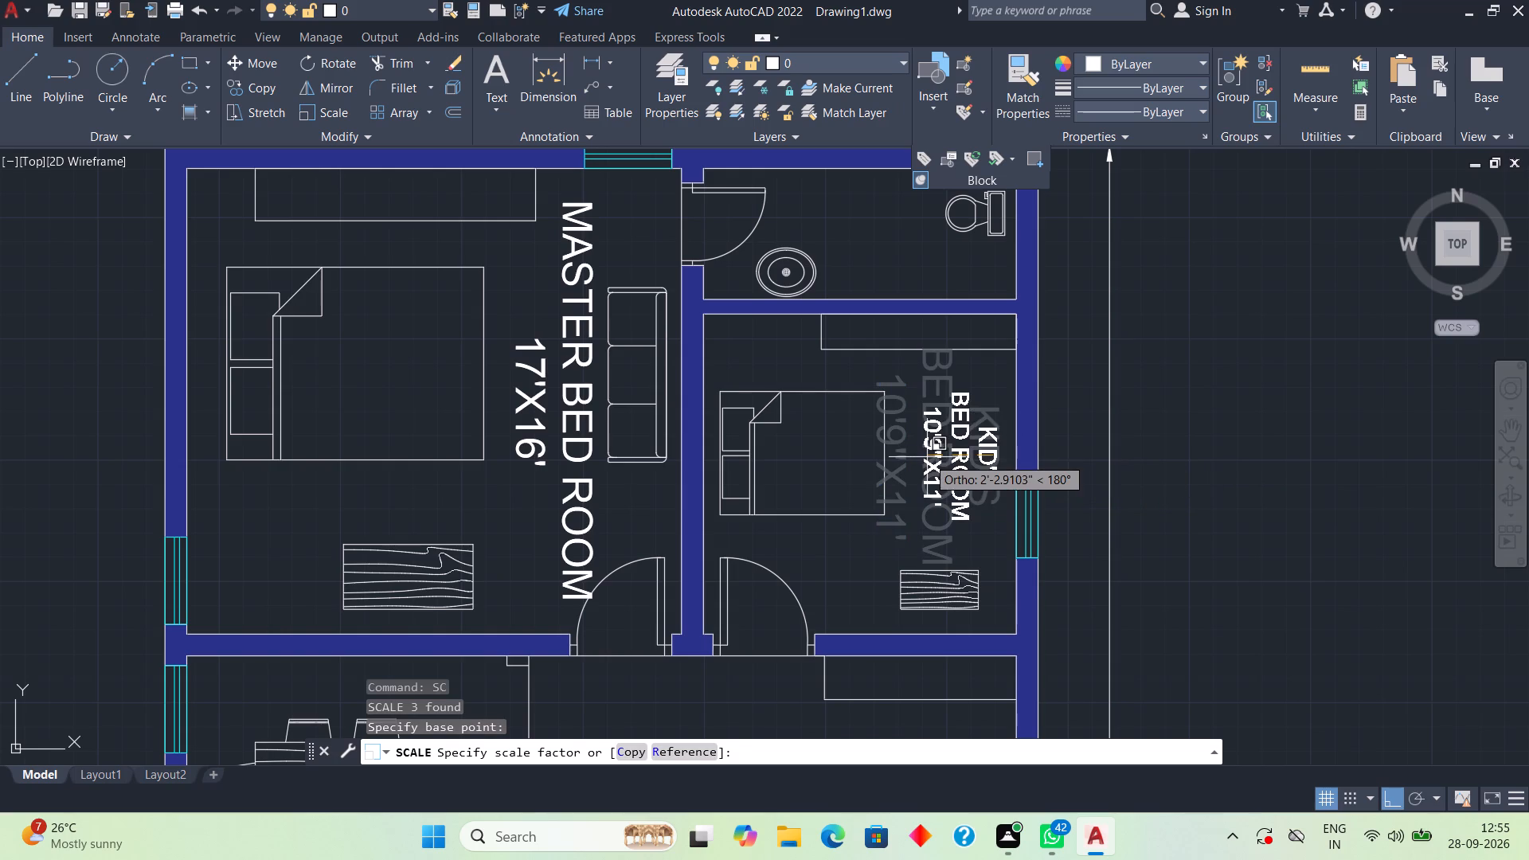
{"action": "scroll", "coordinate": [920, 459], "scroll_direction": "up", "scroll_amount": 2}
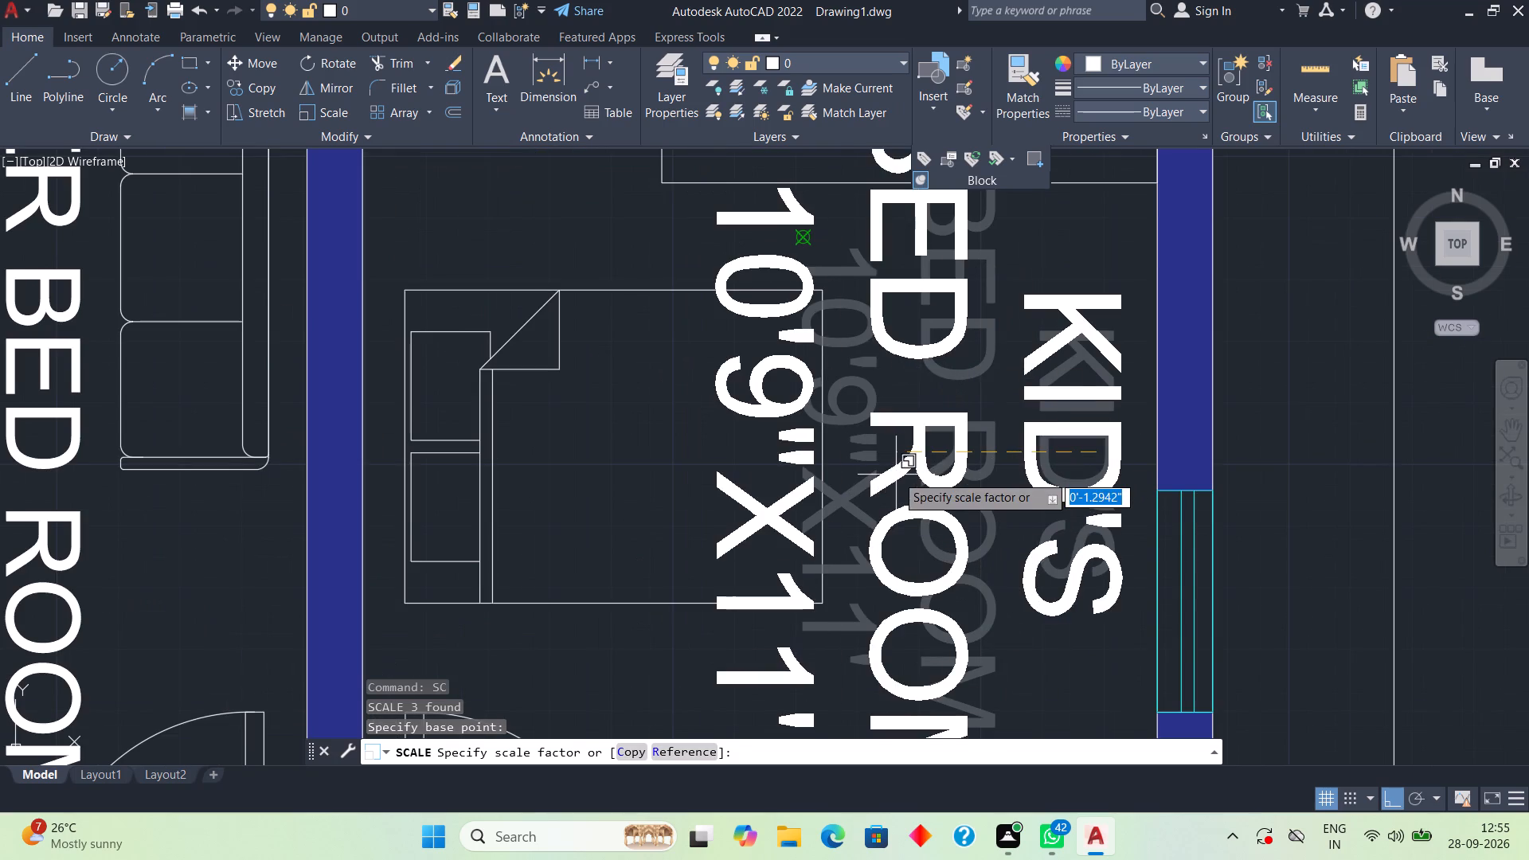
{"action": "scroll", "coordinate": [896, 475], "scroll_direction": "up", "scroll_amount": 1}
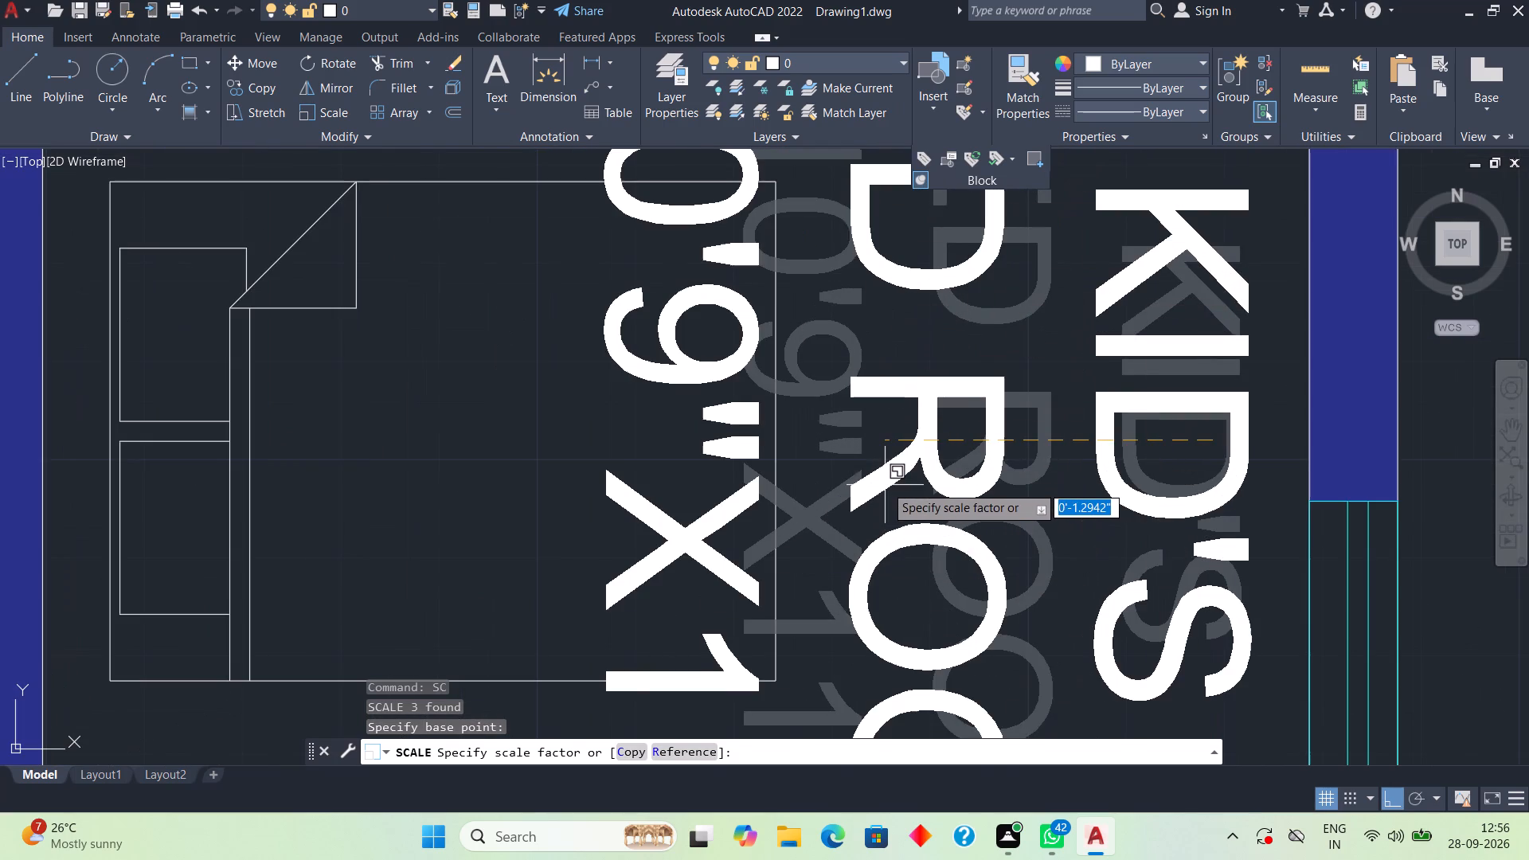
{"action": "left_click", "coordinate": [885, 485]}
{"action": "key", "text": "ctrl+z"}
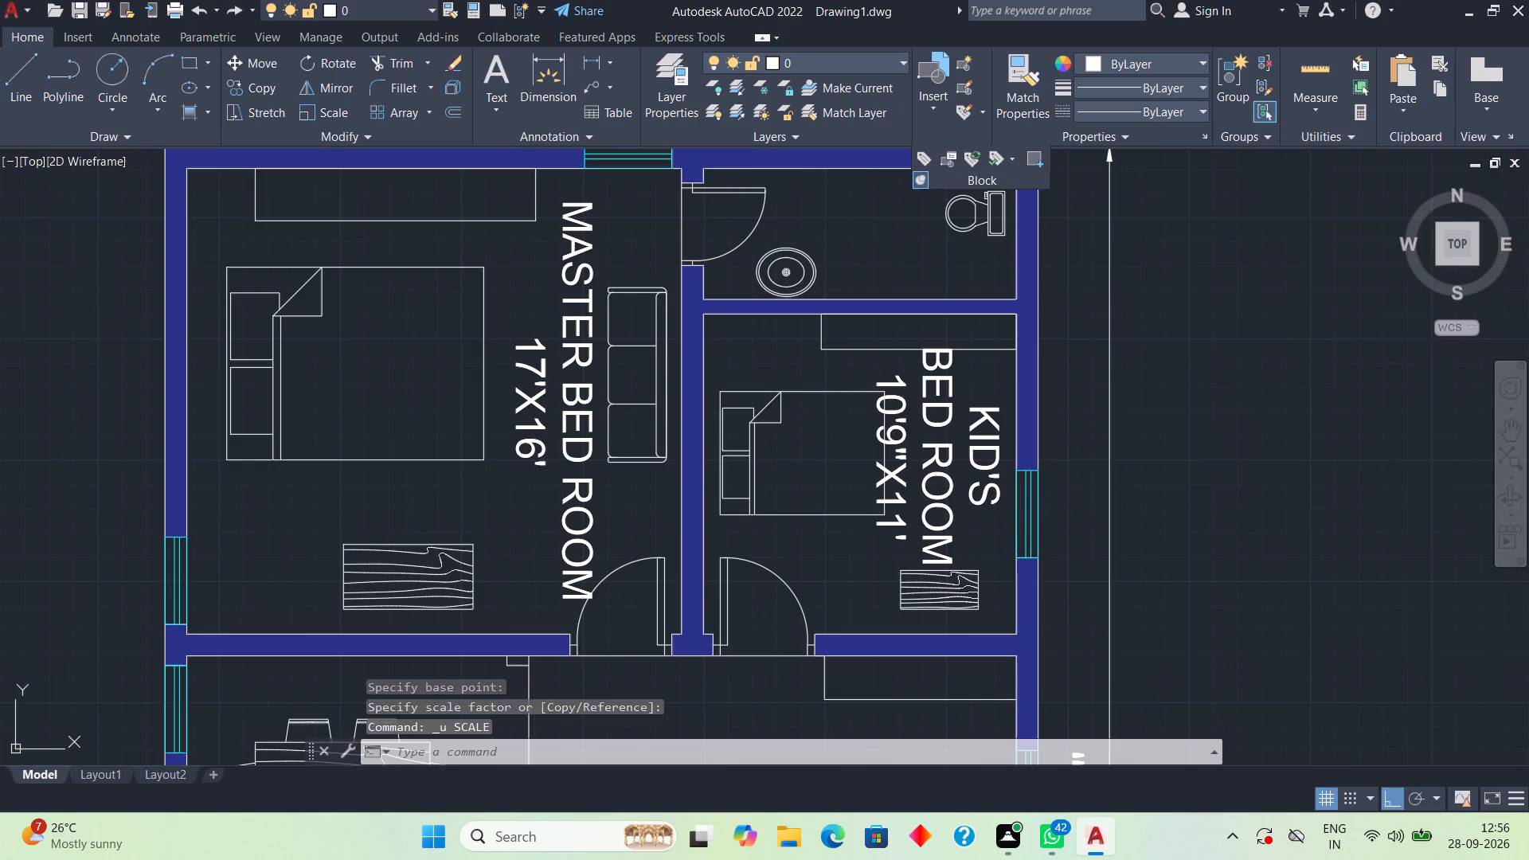
Scale the KID'S BED ROOM label and its size down slightly, freehand, using a base point on the word KID'S.
{"action": "left_click", "coordinate": [927, 471]}
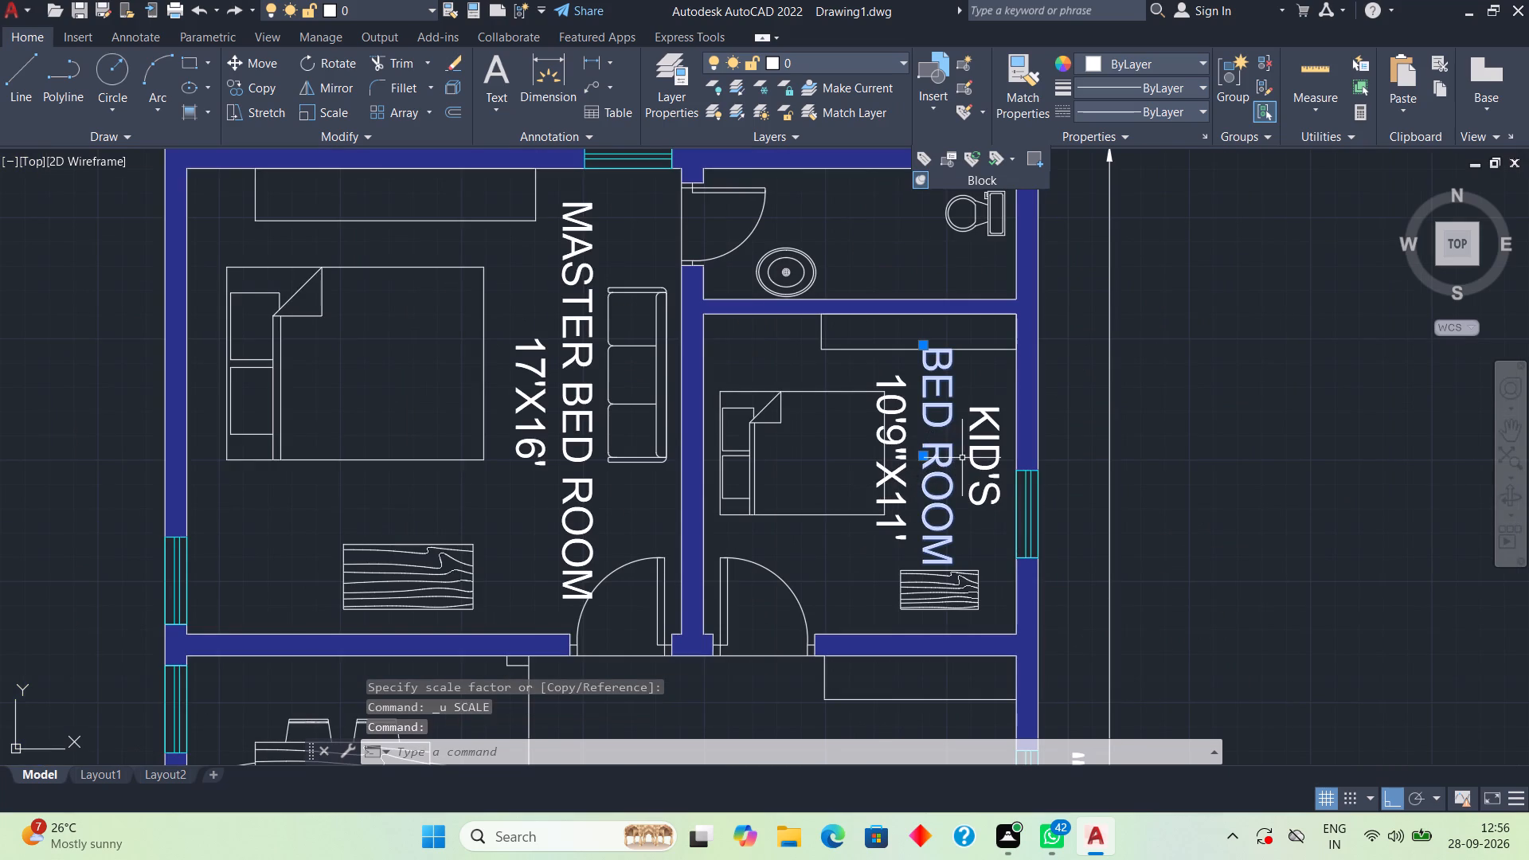
{"action": "left_click", "coordinate": [976, 448]}
{"action": "left_click", "coordinate": [905, 479]}
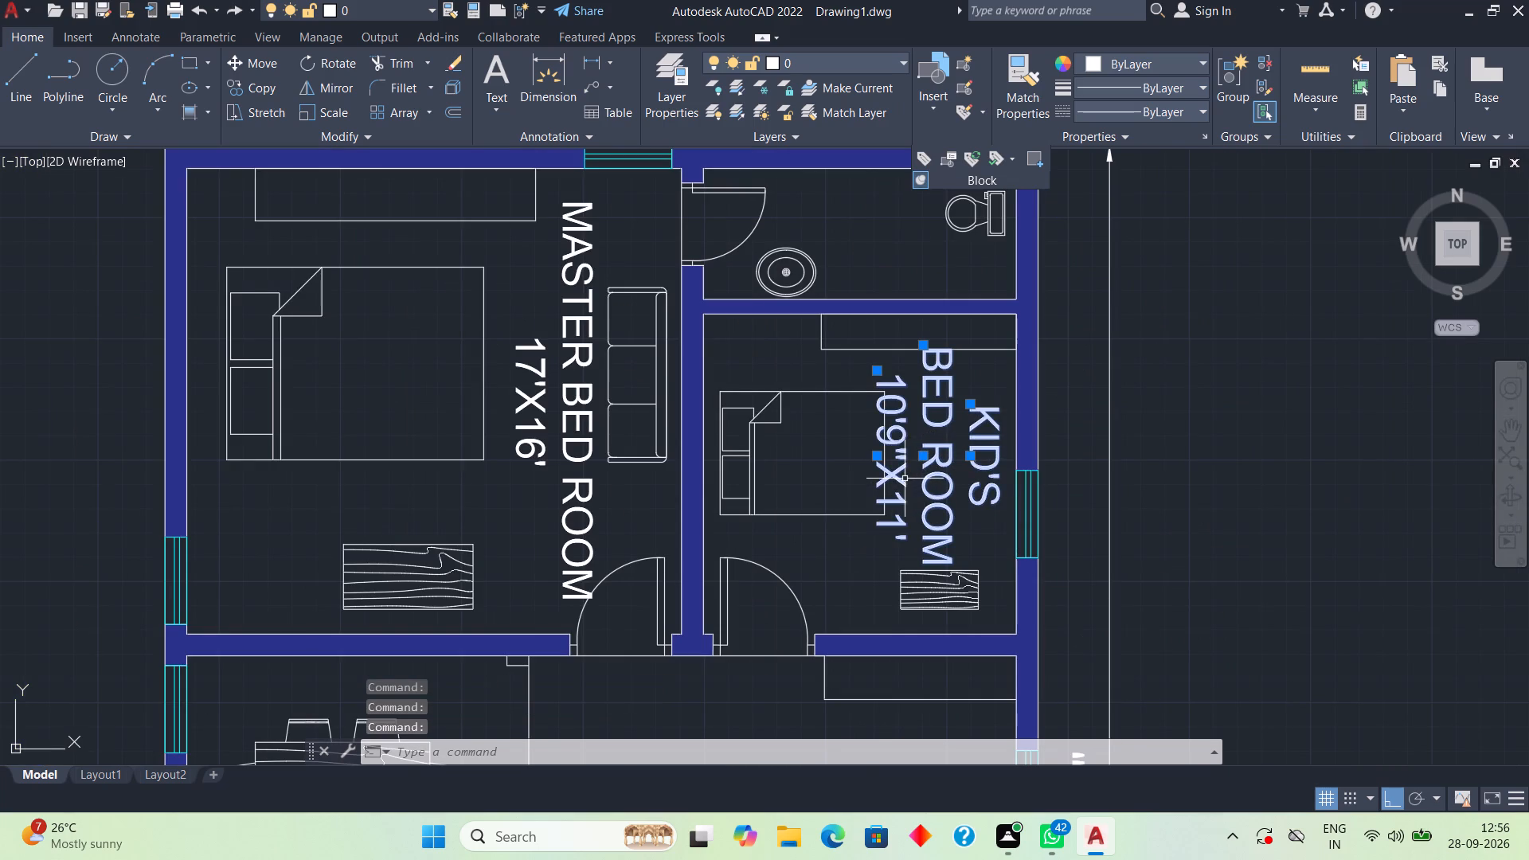
{"action": "type", "text": "SC"}
{"action": "key", "text": "space"}
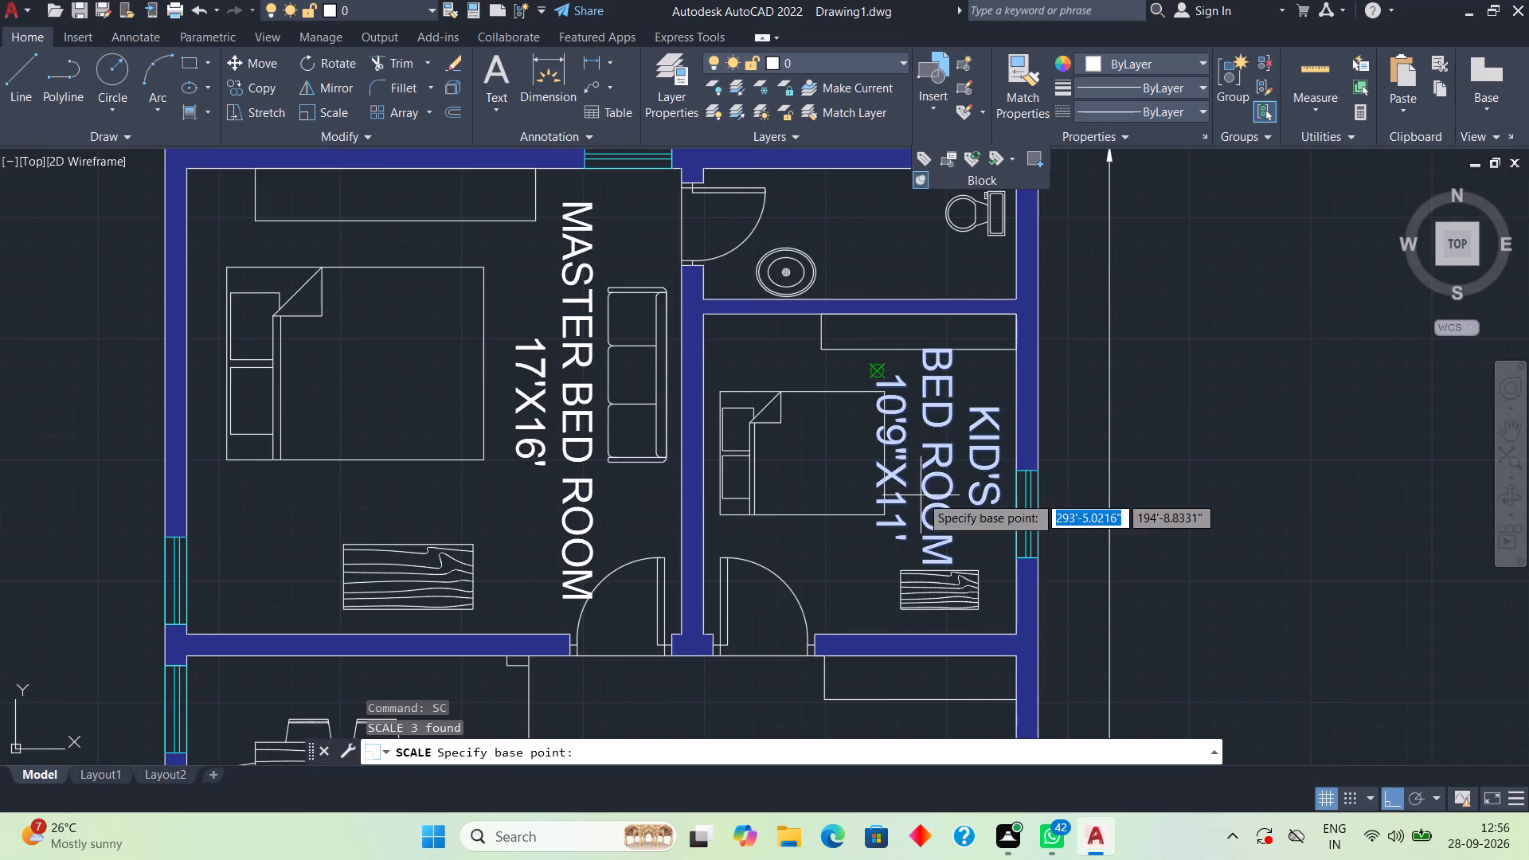
{"action": "left_click", "coordinate": [997, 454]}
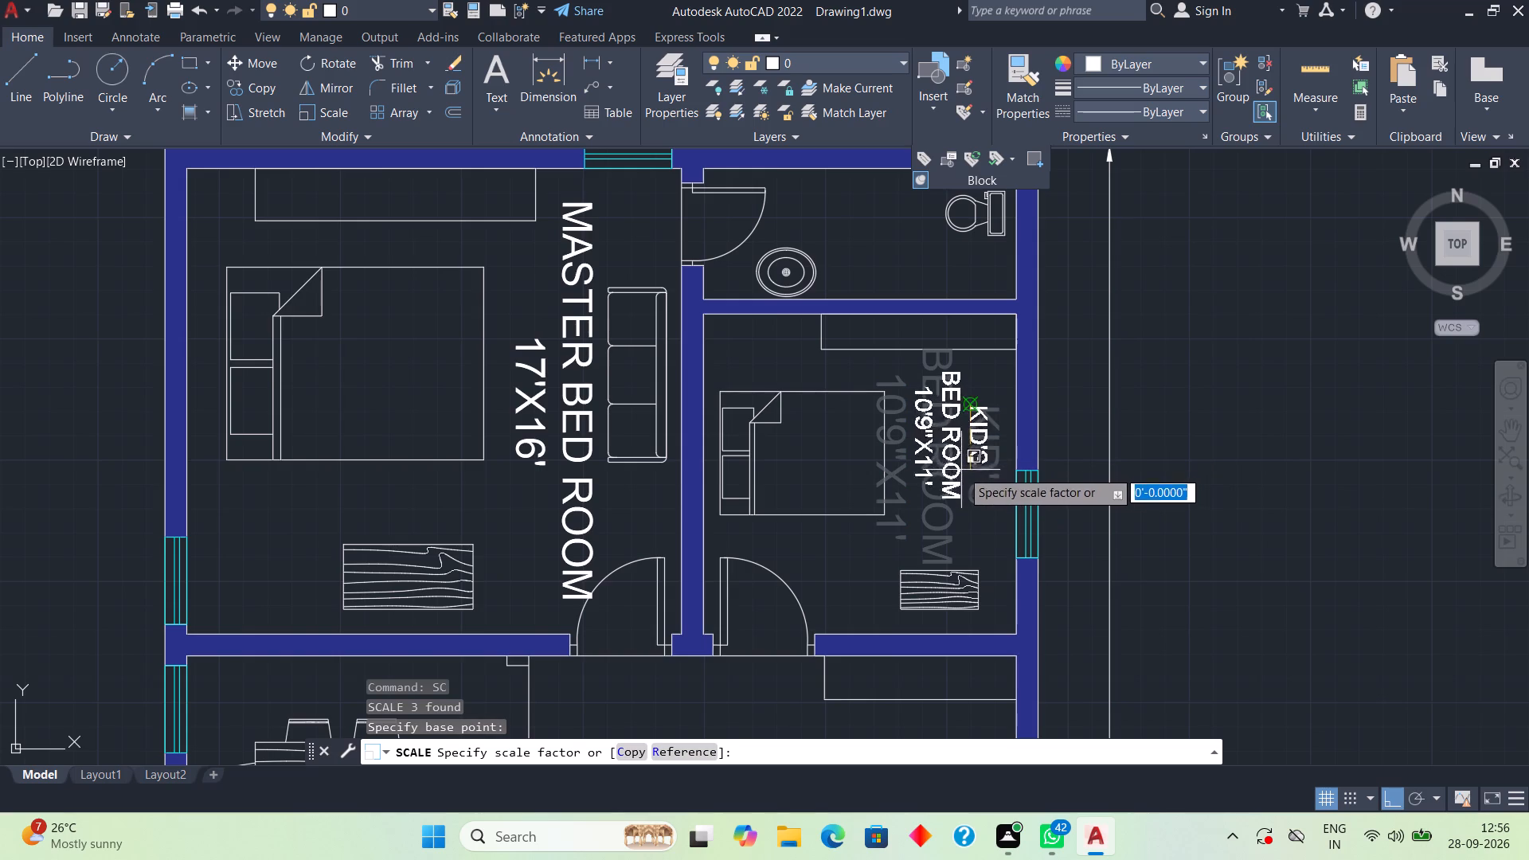
{"action": "left_click", "coordinate": [964, 493]}
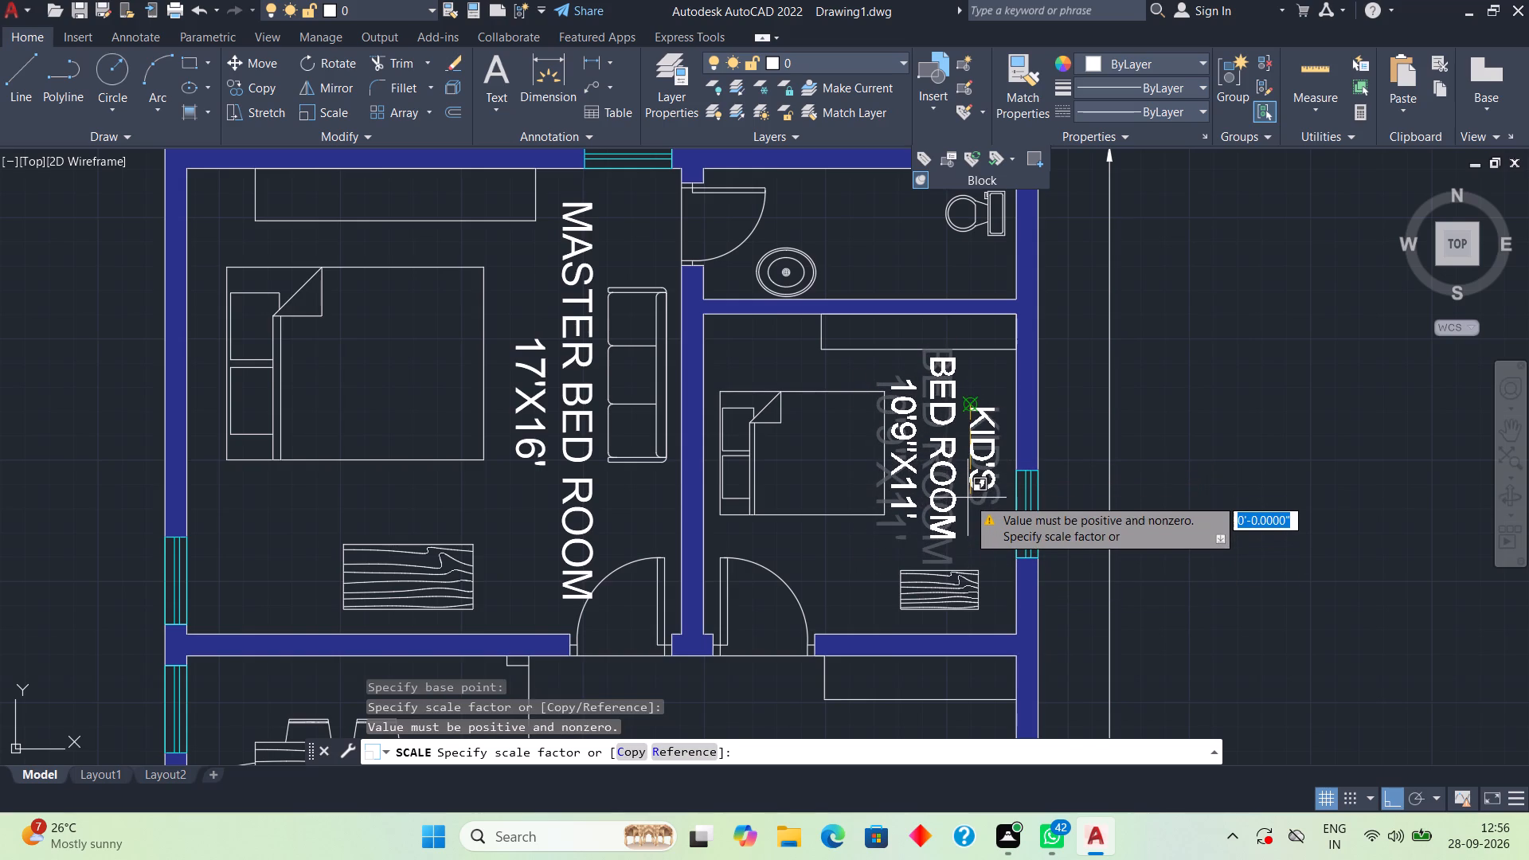
{"action": "left_click", "coordinate": [968, 498]}
{"action": "left_click", "coordinate": [976, 493]}
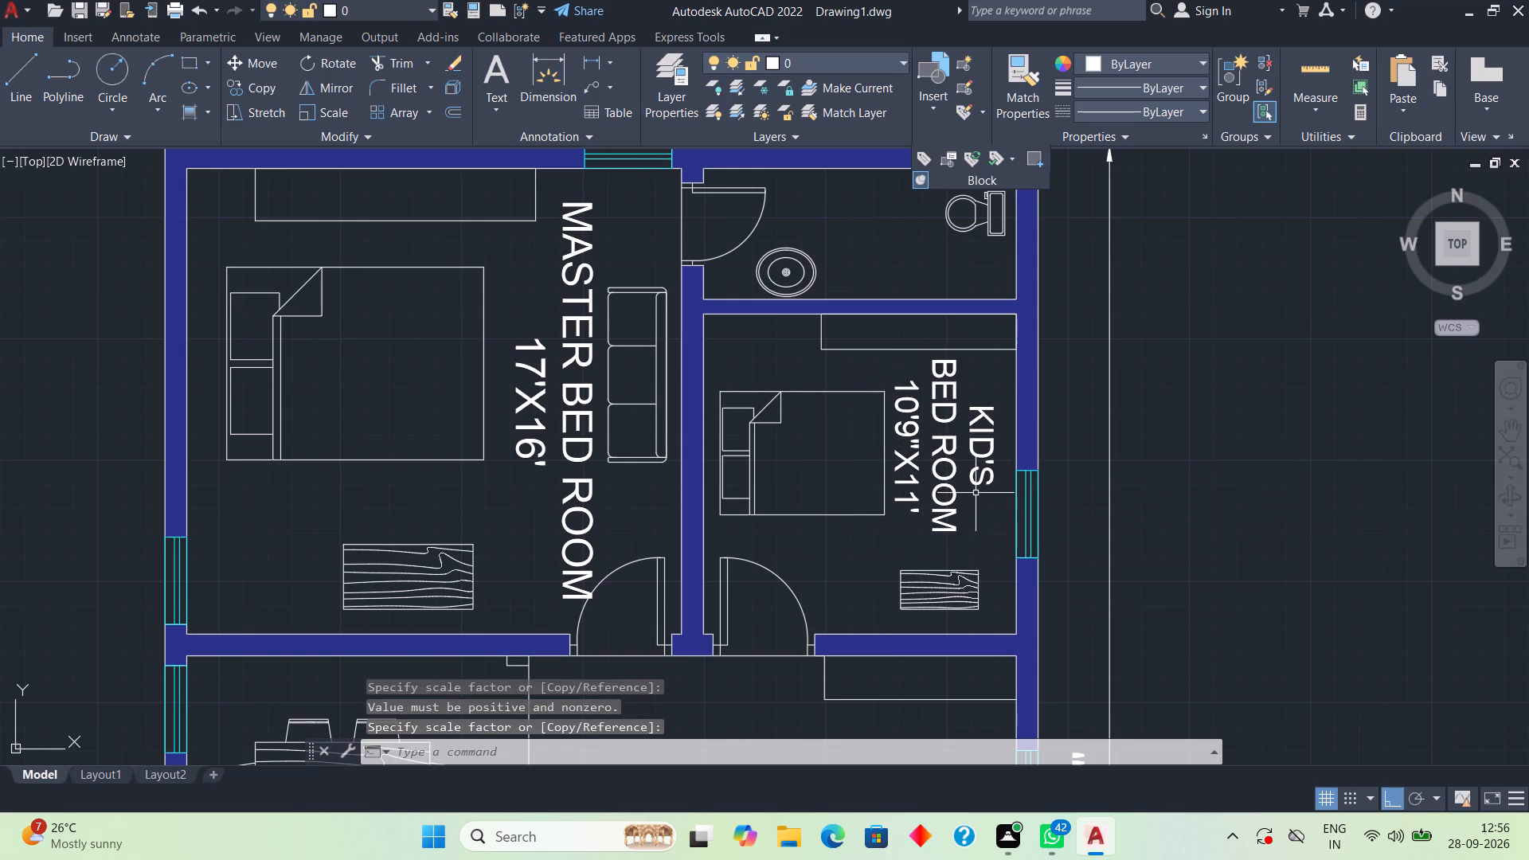
Start centred, horizontal 1' high single-line text just below the dining table and enter DINING.
{"action": "scroll", "coordinate": [980, 550], "scroll_direction": "down", "scroll_amount": 2}
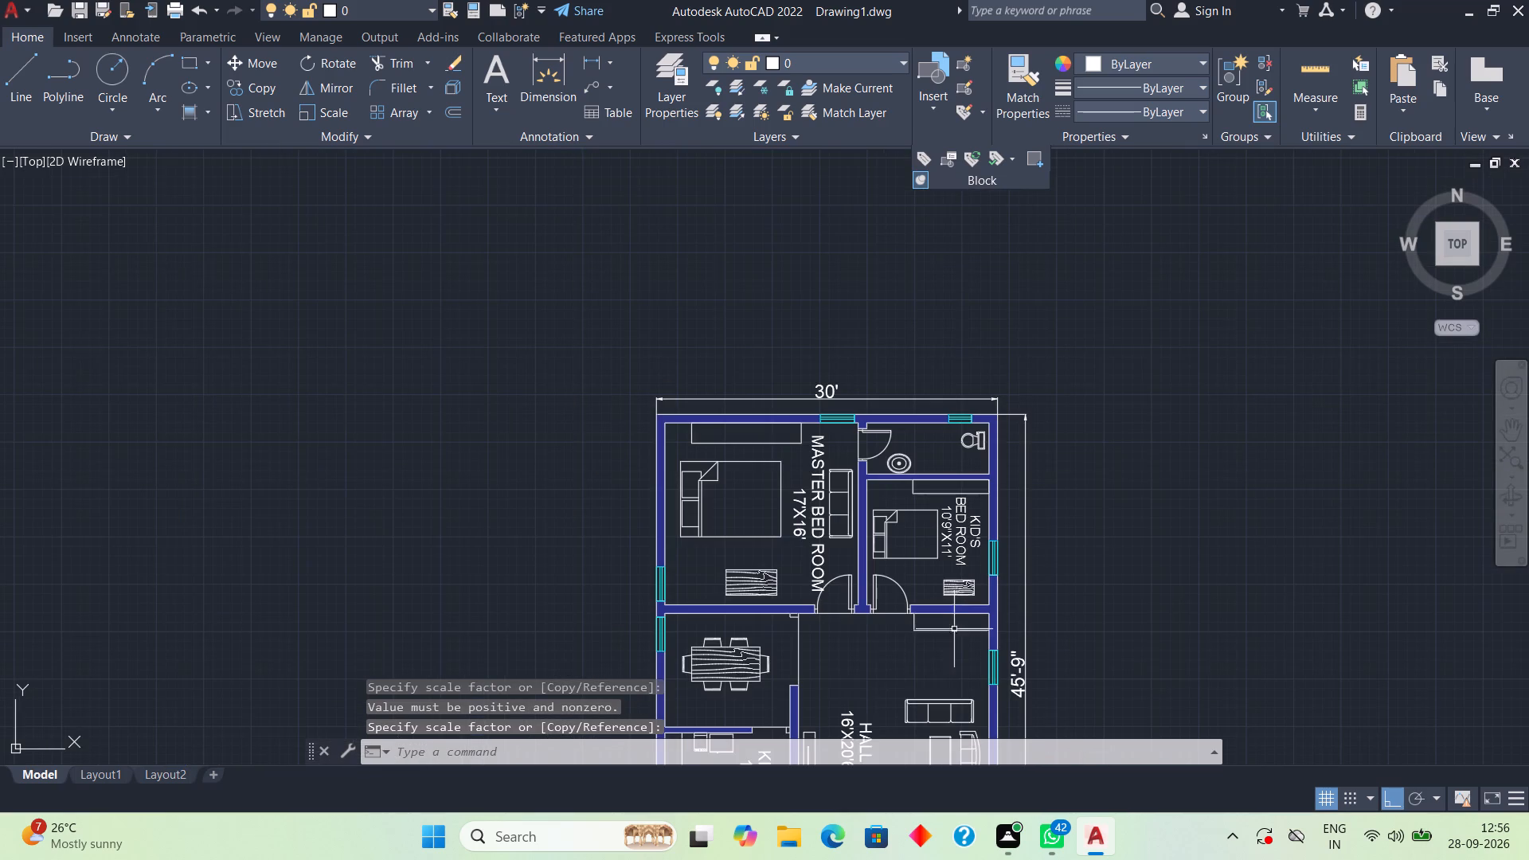
{"action": "middle_click_drag", "start_coordinate": [874, 639], "coordinate": [836, 385]}
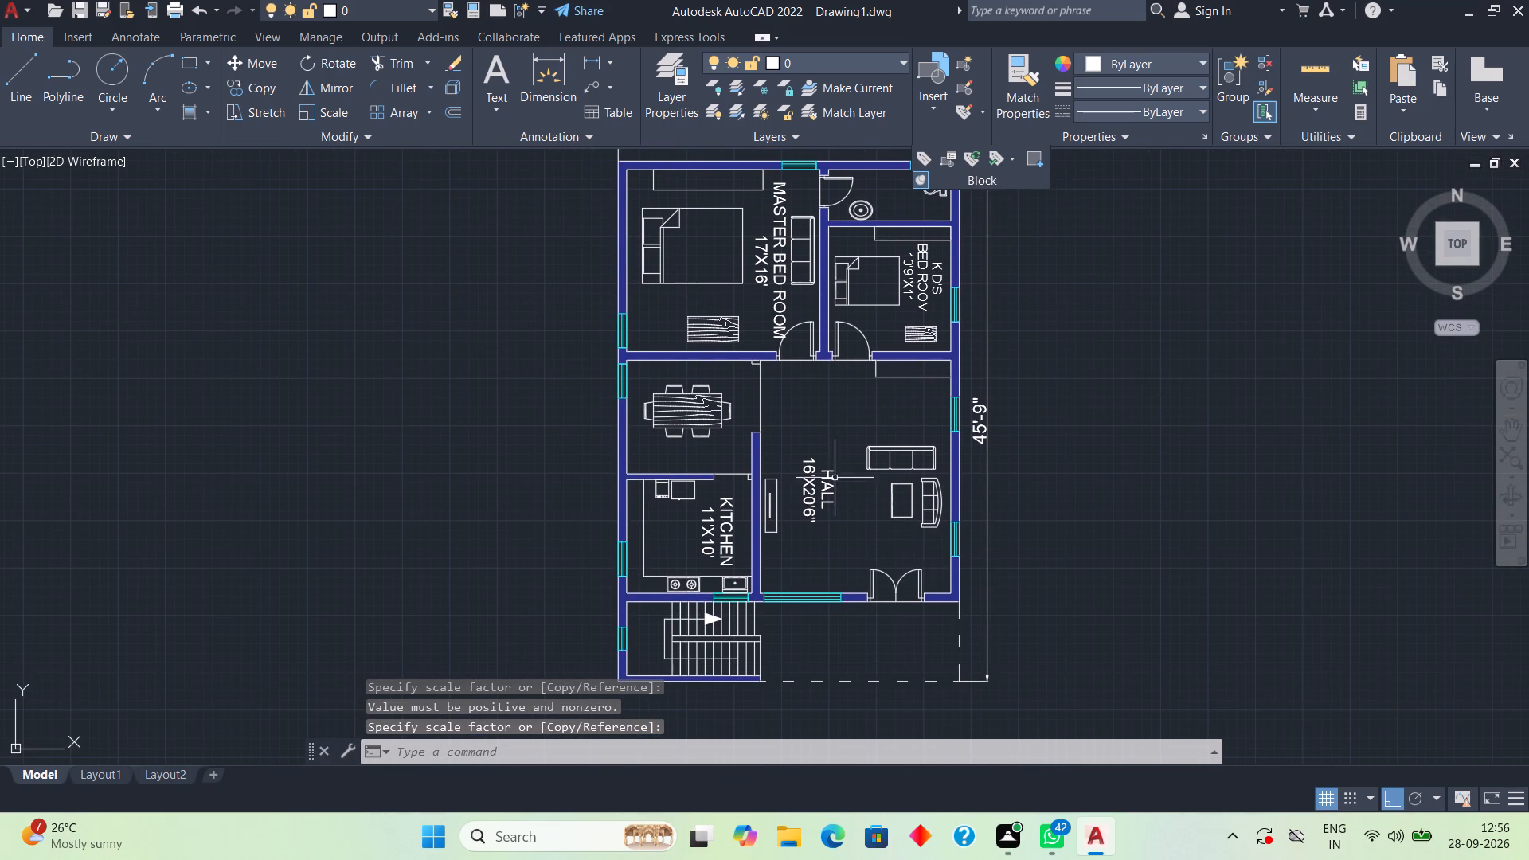
{"action": "middle_click_drag", "start_coordinate": [742, 551], "coordinate": [864, 565]}
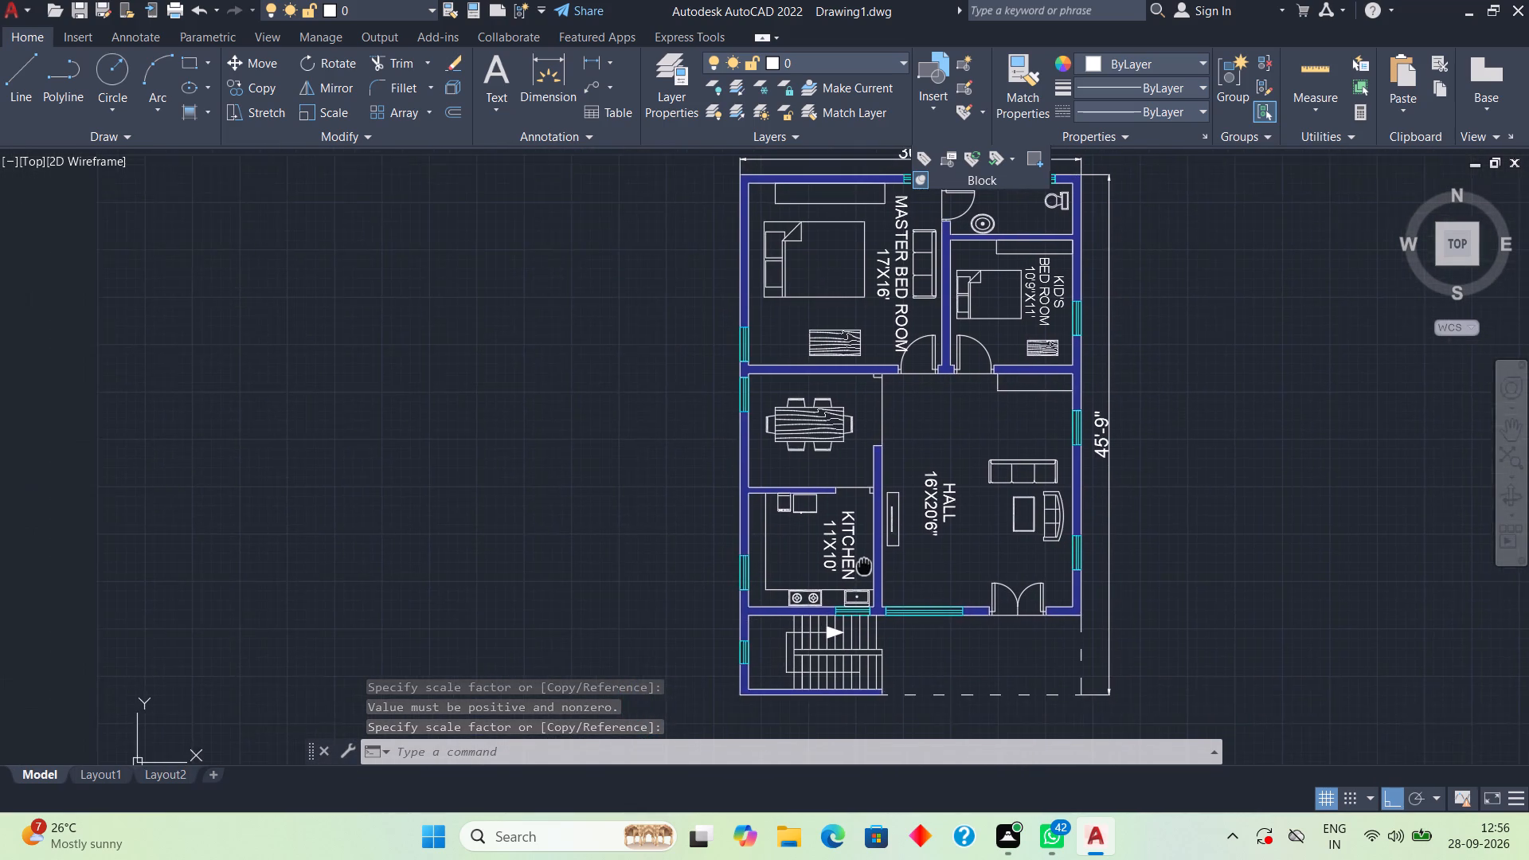
{"action": "middle_click_drag", "start_coordinate": [864, 565], "coordinate": [885, 600]}
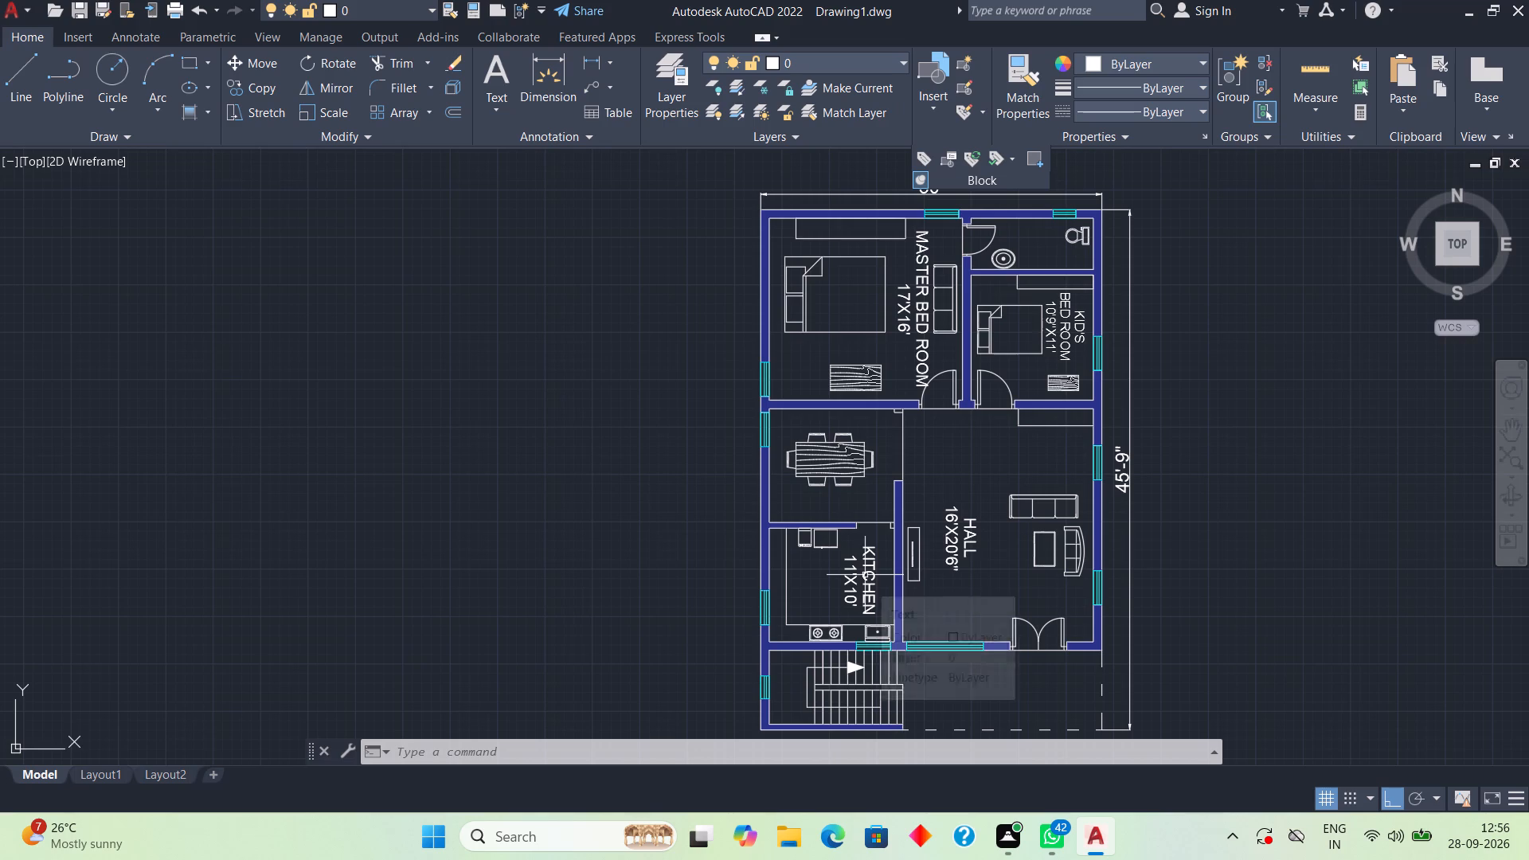
{"action": "type", "text": "TE"}
{"action": "type", "text": "XT"}
{"action": "key", "text": "space"}
{"action": "key", "text": "space"}
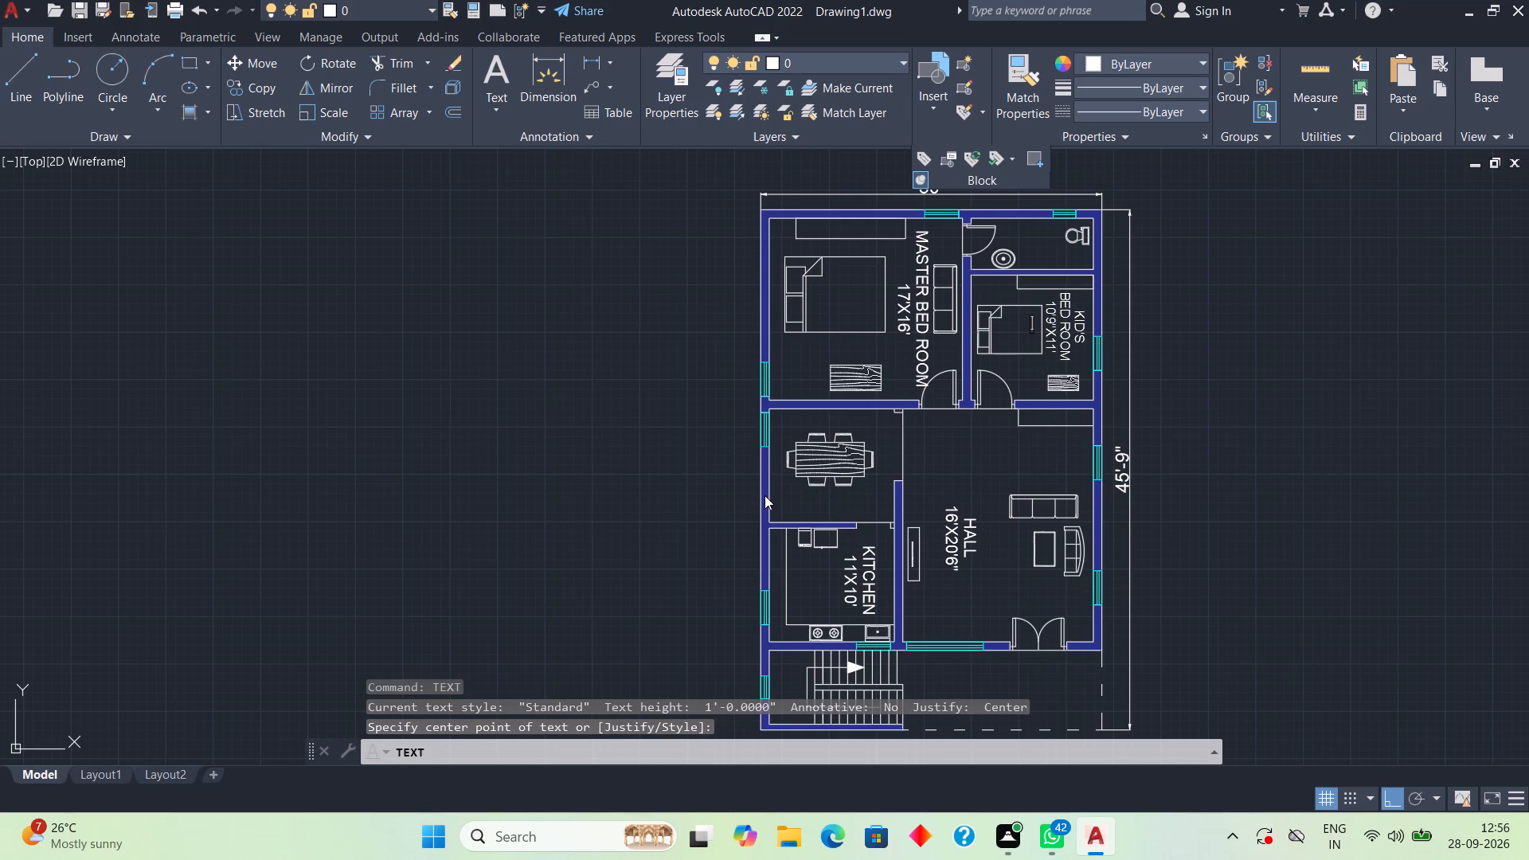
{"action": "left_click", "coordinate": [804, 493]}
{"action": "left_click", "coordinate": [802, 504]}
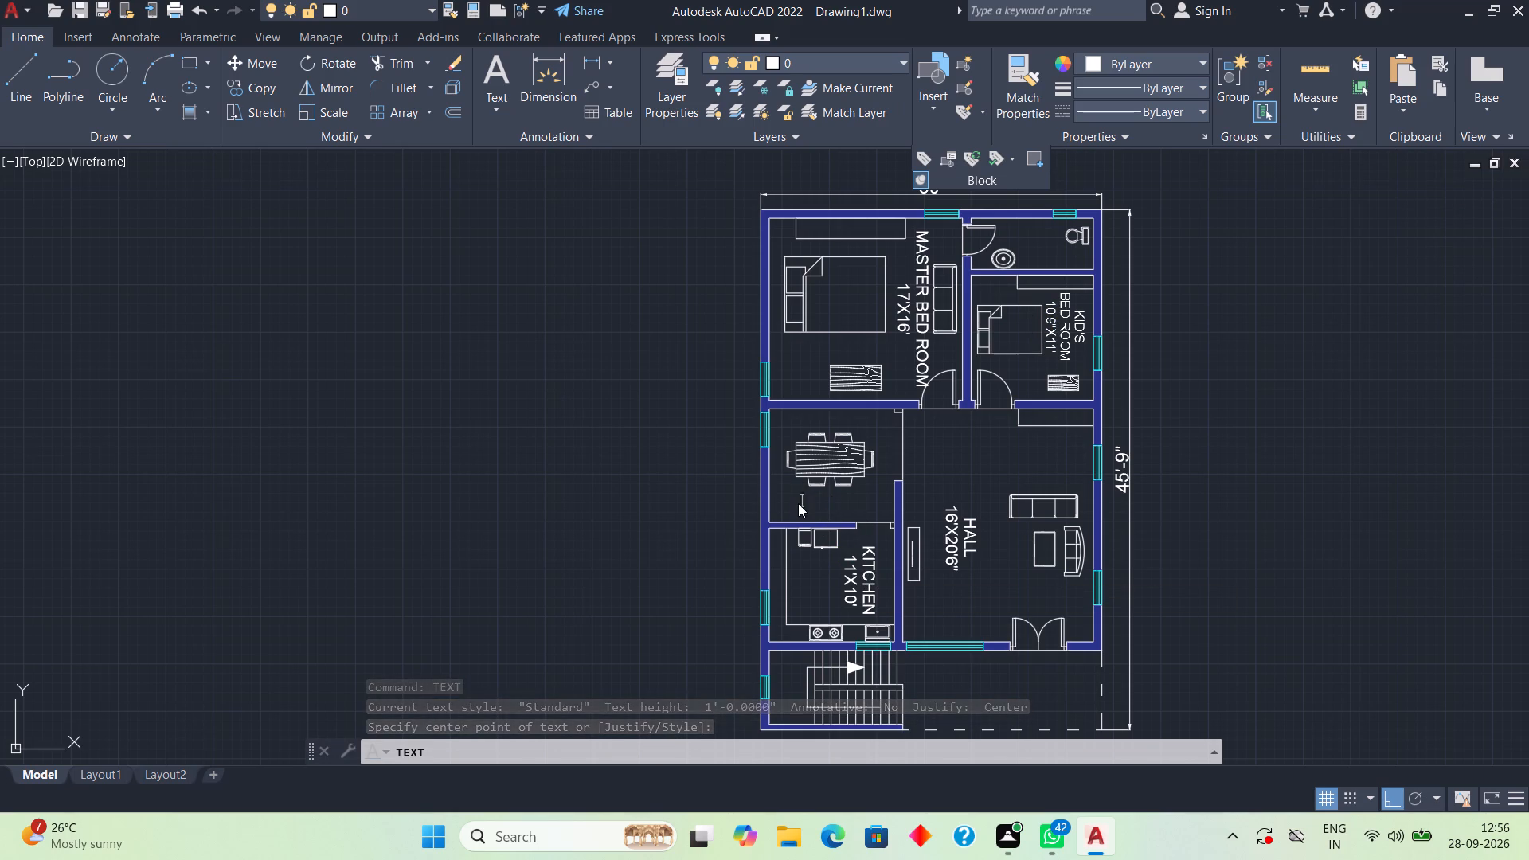
{"action": "key", "text": "d"}
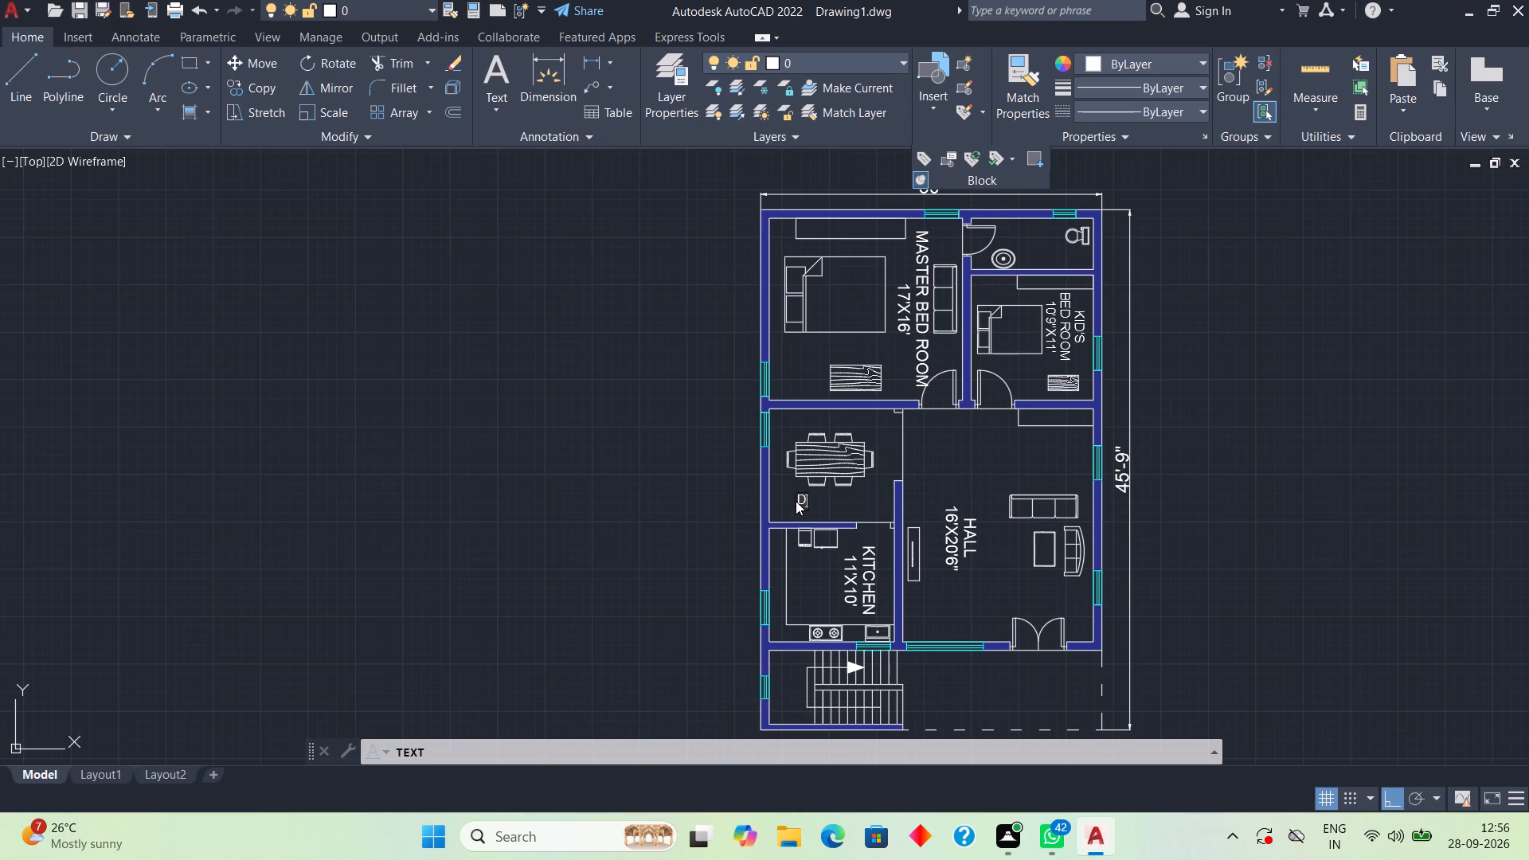
{"action": "type", "text": "IN"}
{"action": "type", "text": "ING"}
Add the size 11'X10' on a second line beneath DINING.
{"action": "key", "text": "Return"}
{"action": "type", "text": "11"}
{"action": "key", "text": "apostrophe"}
{"action": "key", "text": "x"}
{"action": "type", "text": "10'"}
Place a text label in the toilet beside the door, above the washbasin, and enter A.TOILET.
{"action": "left_click", "coordinate": [1001, 228]}
{"action": "scroll", "coordinate": [1023, 220], "scroll_direction": "up", "scroll_amount": 1}
{"action": "middle_click_drag", "start_coordinate": [1023, 226], "coordinate": [997, 367]}
{"action": "scroll", "coordinate": [997, 369], "scroll_direction": "up", "scroll_amount": 2}
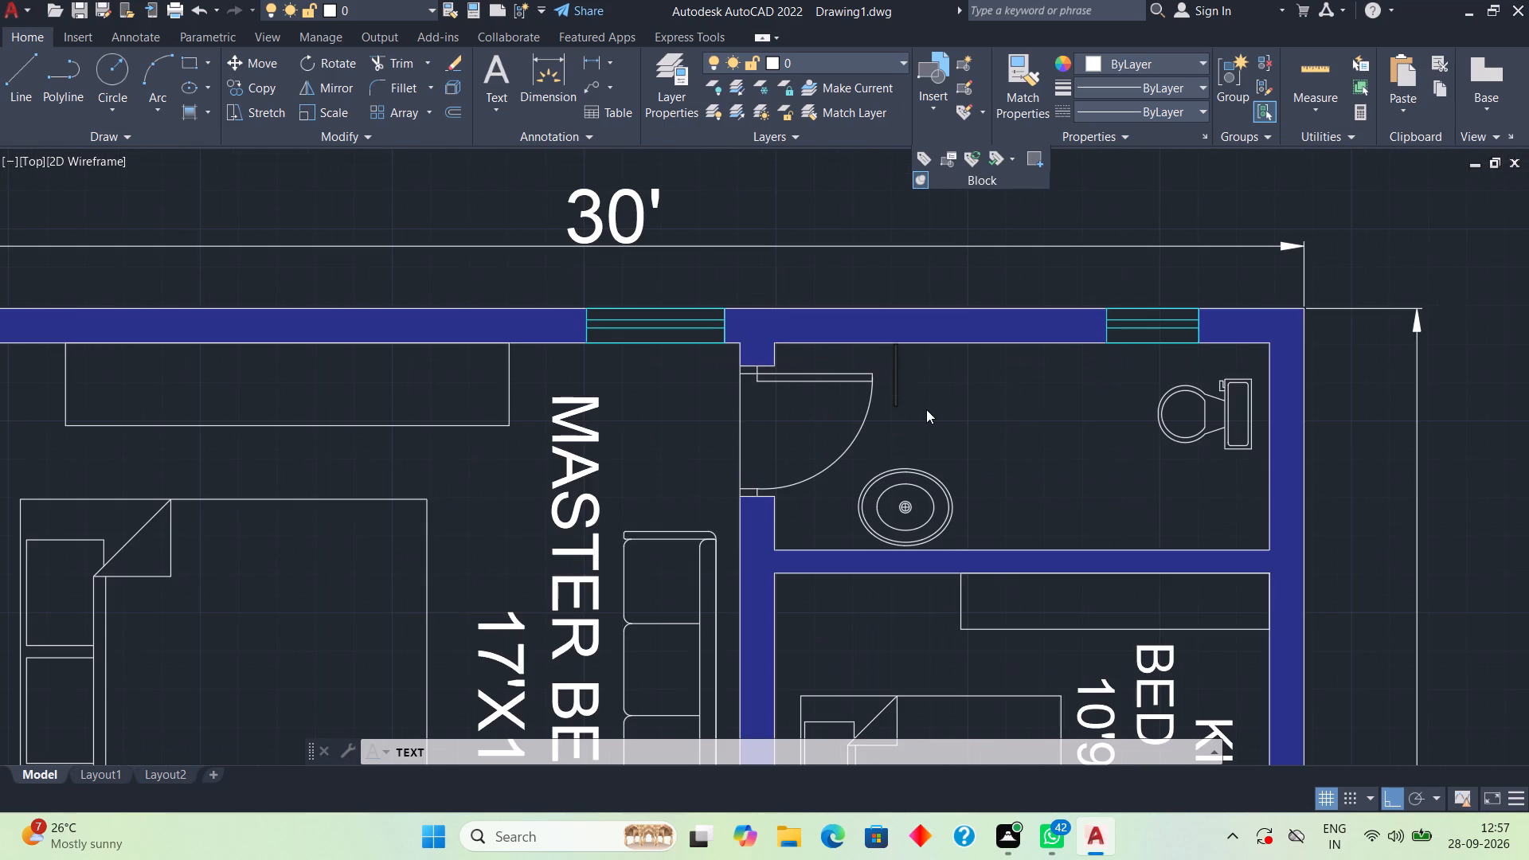
{"action": "left_click", "coordinate": [900, 376]}
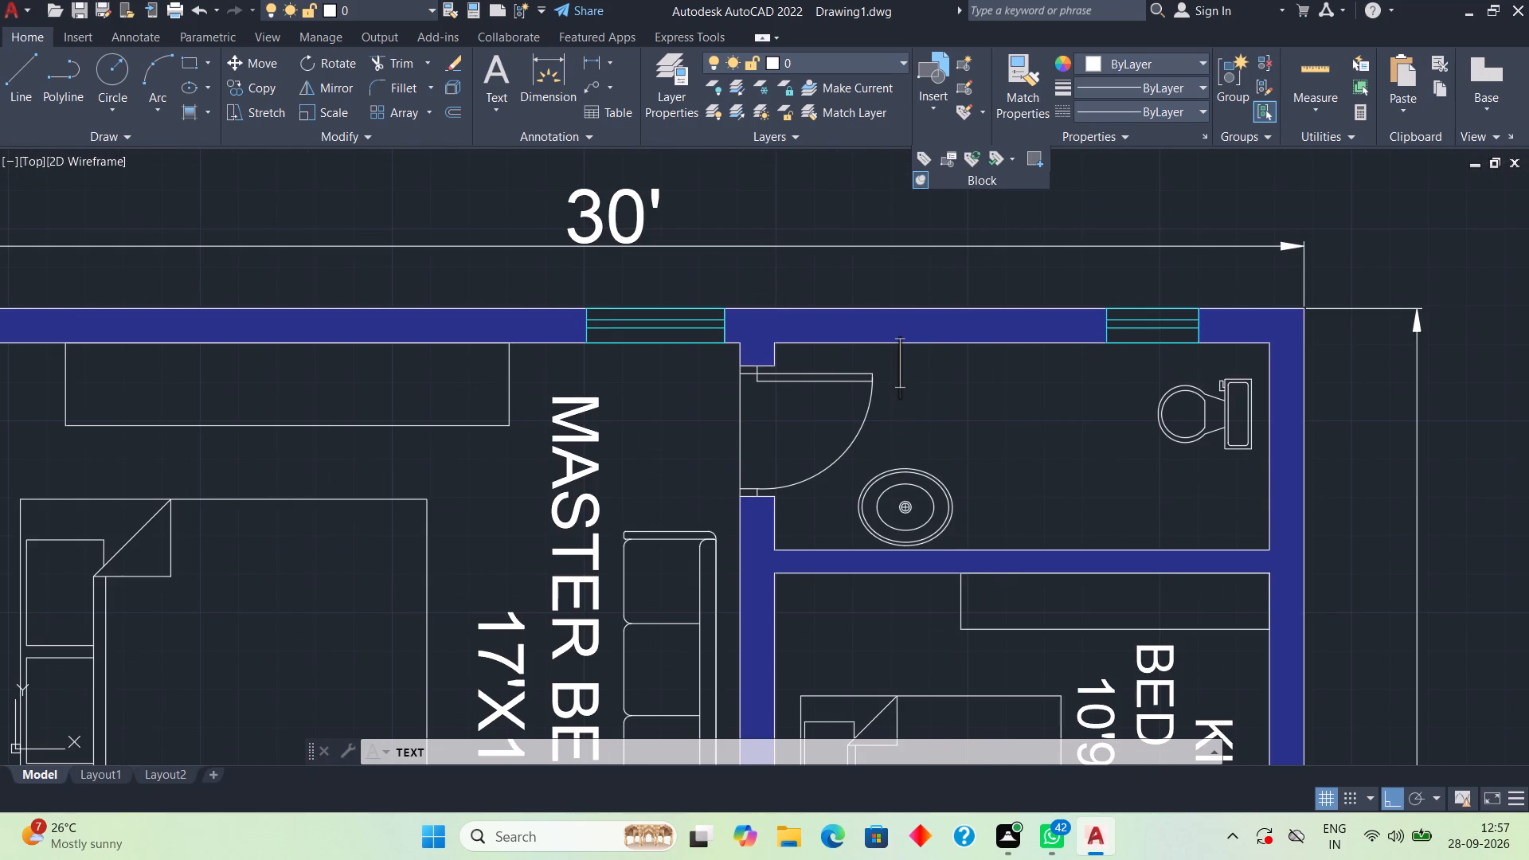
{"action": "left_click", "coordinate": [900, 376]}
{"action": "left_click", "coordinate": [900, 385]}
{"action": "left_click", "coordinate": [909, 398]}
{"action": "key", "text": "a"}
{"action": "key", "text": "period"}
{"action": "key", "text": "t"}
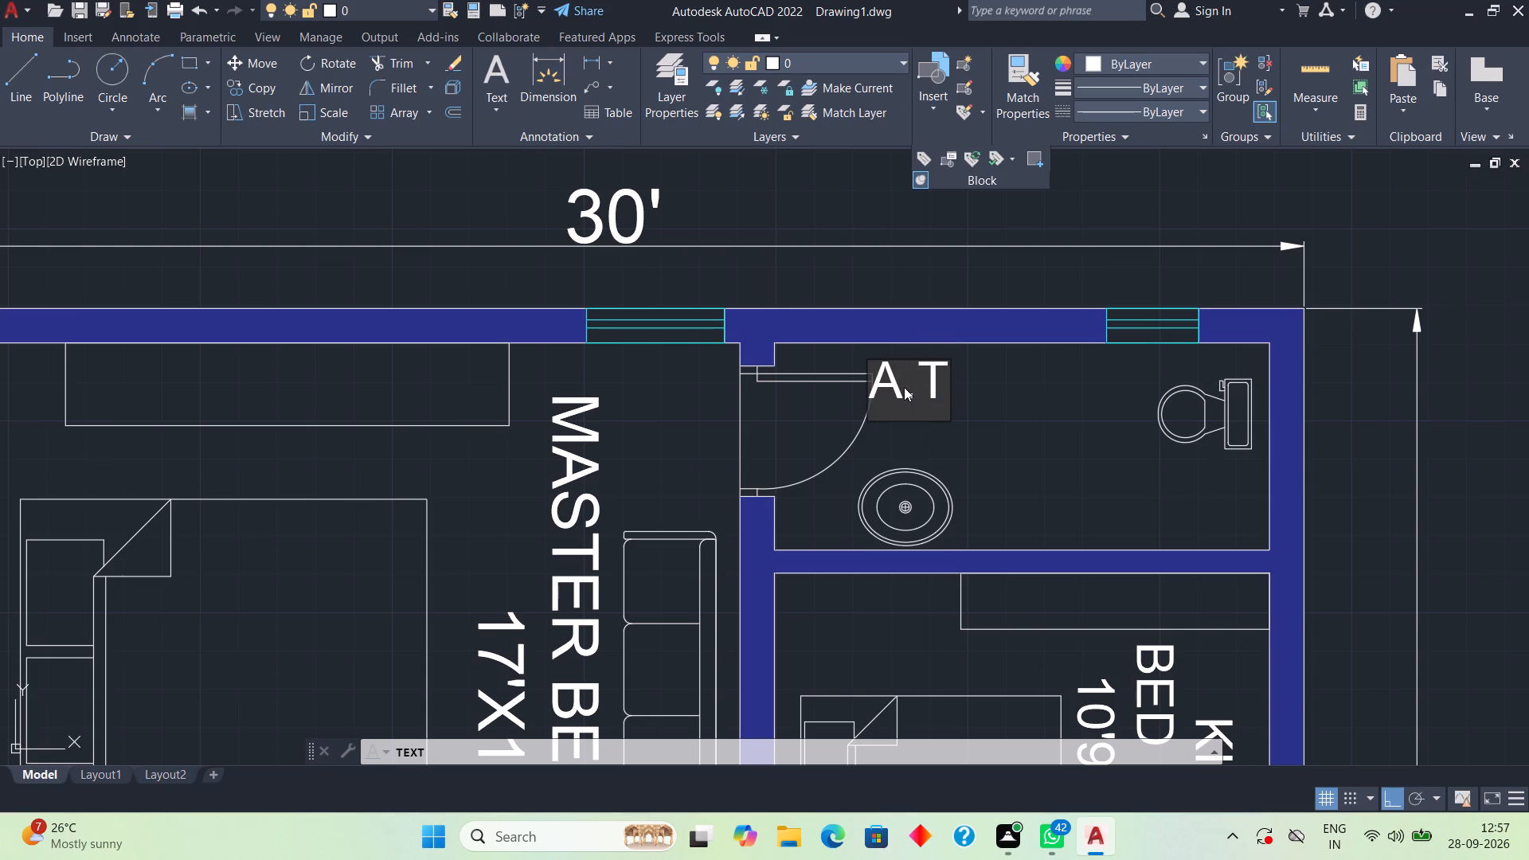
{"action": "type", "text": "OILET"}
{"action": "key", "text": "Return"}
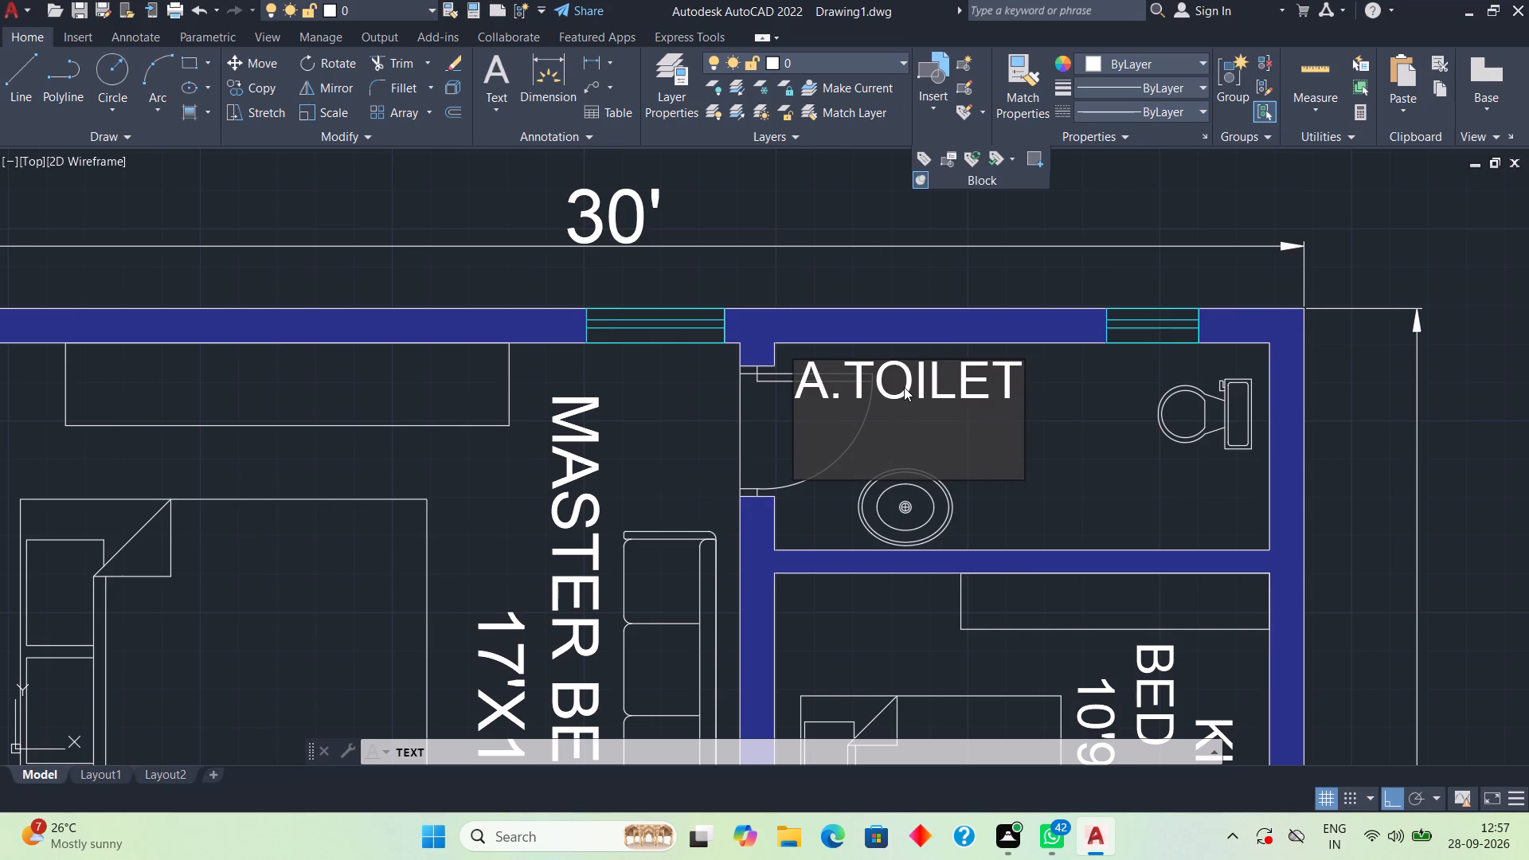
Add the size 10'9"X4'6" on a second line beneath A.TOILET.
{"action": "type", "text": "10'"}
{"action": "key", "text": "9"}
{"action": "key", "text": "shift+quotedbl"}
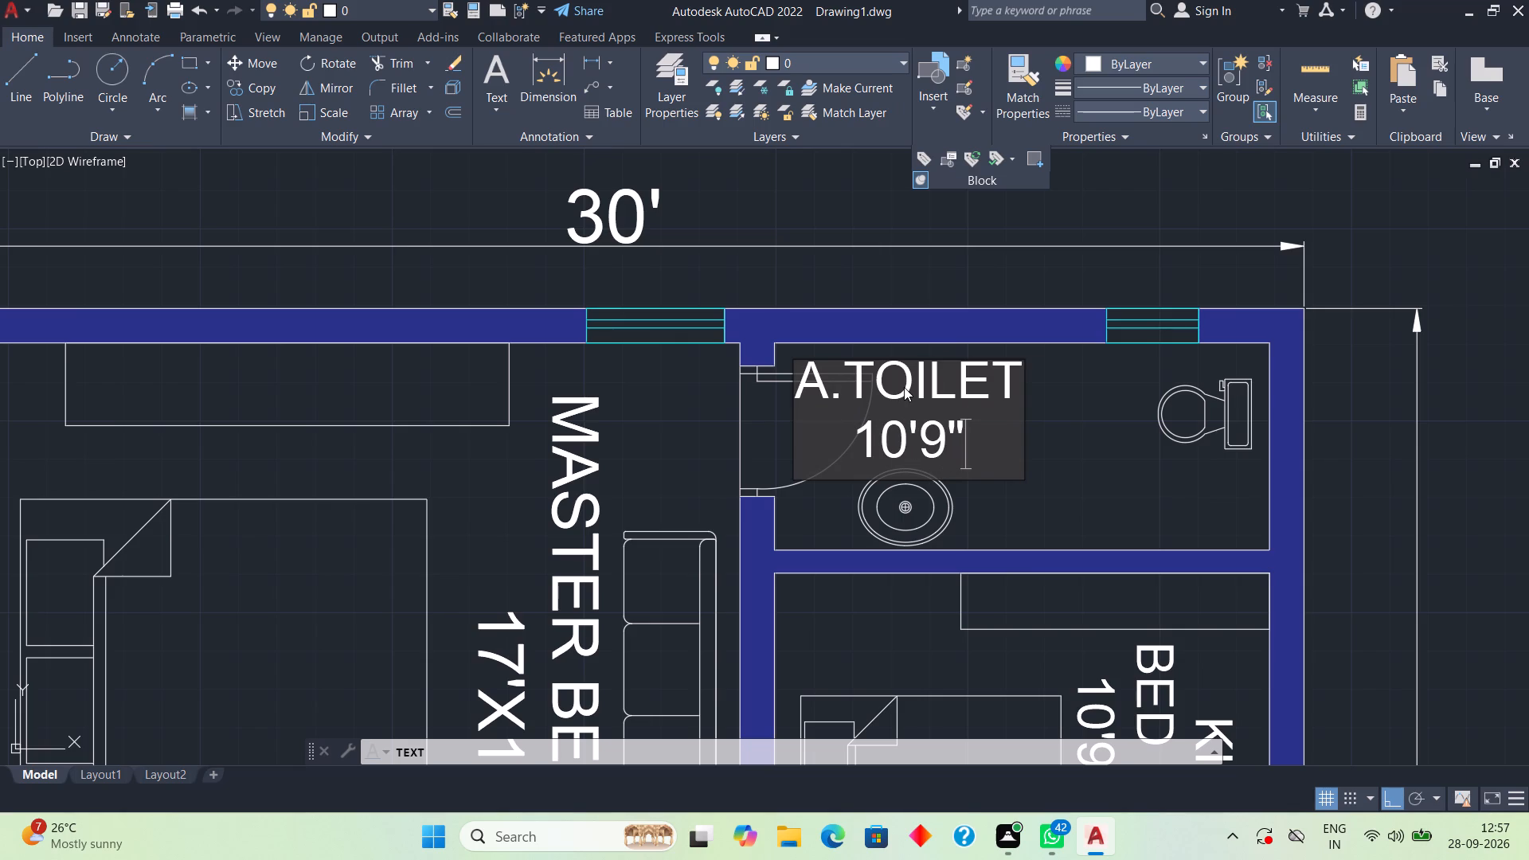
{"action": "key", "text": "x"}
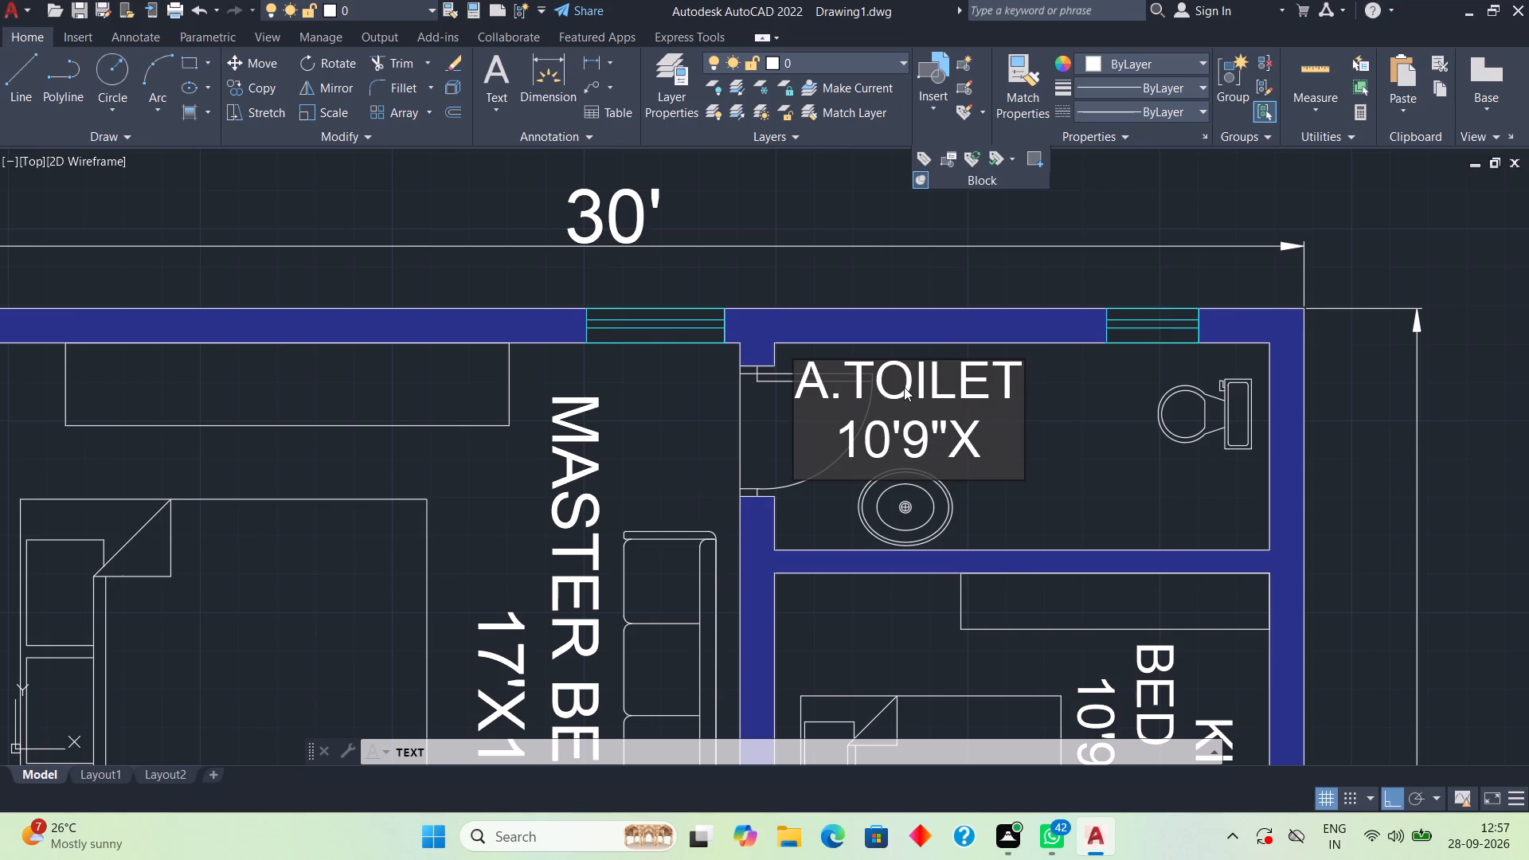
{"action": "key", "text": "4"}
{"action": "key", "text": "apostrophe"}
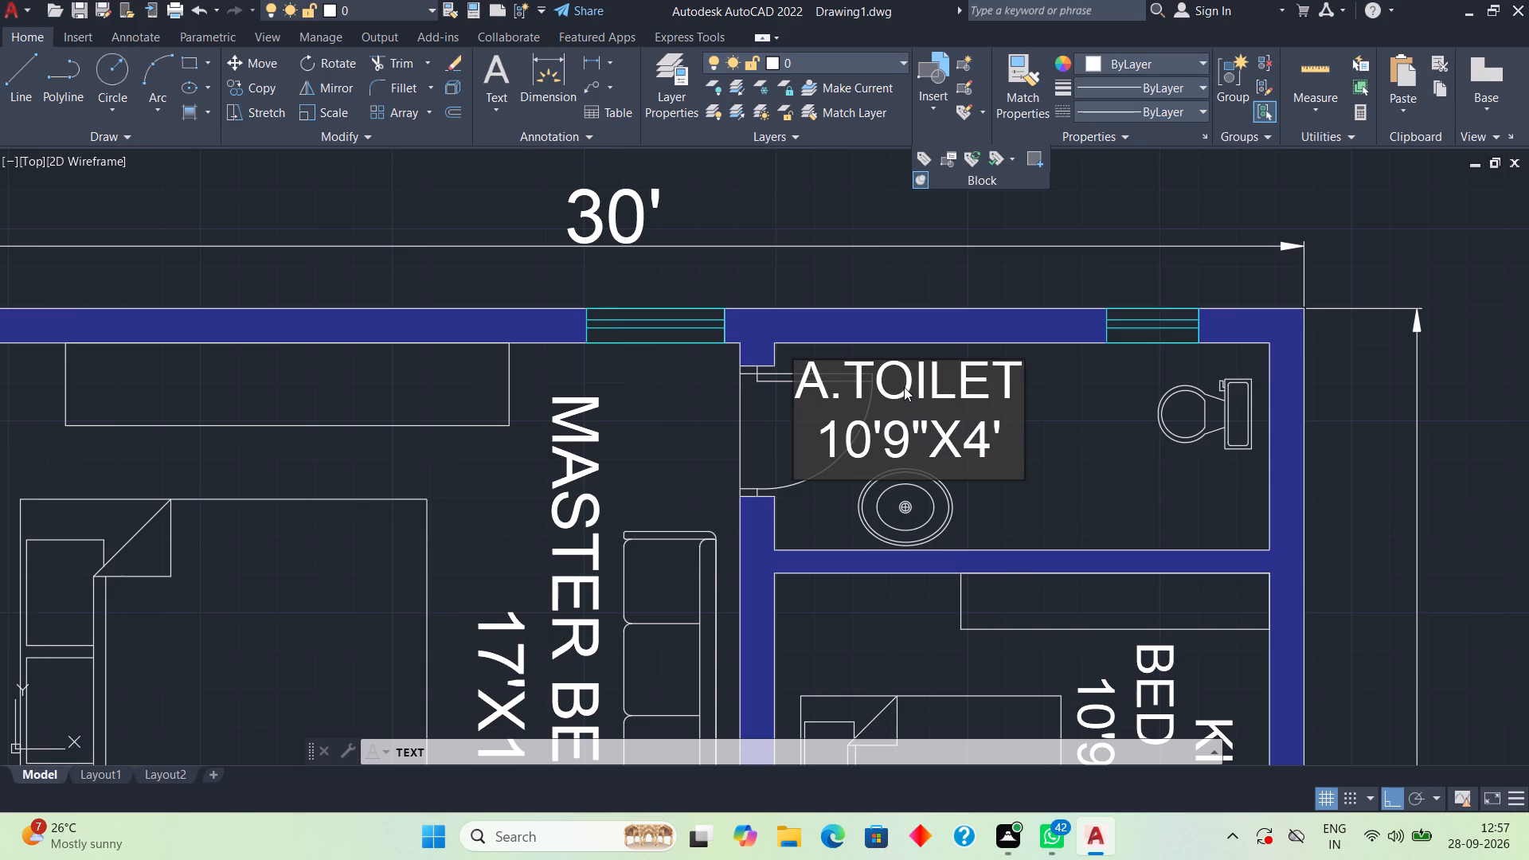
{"action": "key", "text": "6"}
{"action": "key", "text": "shift+quotedbl"}
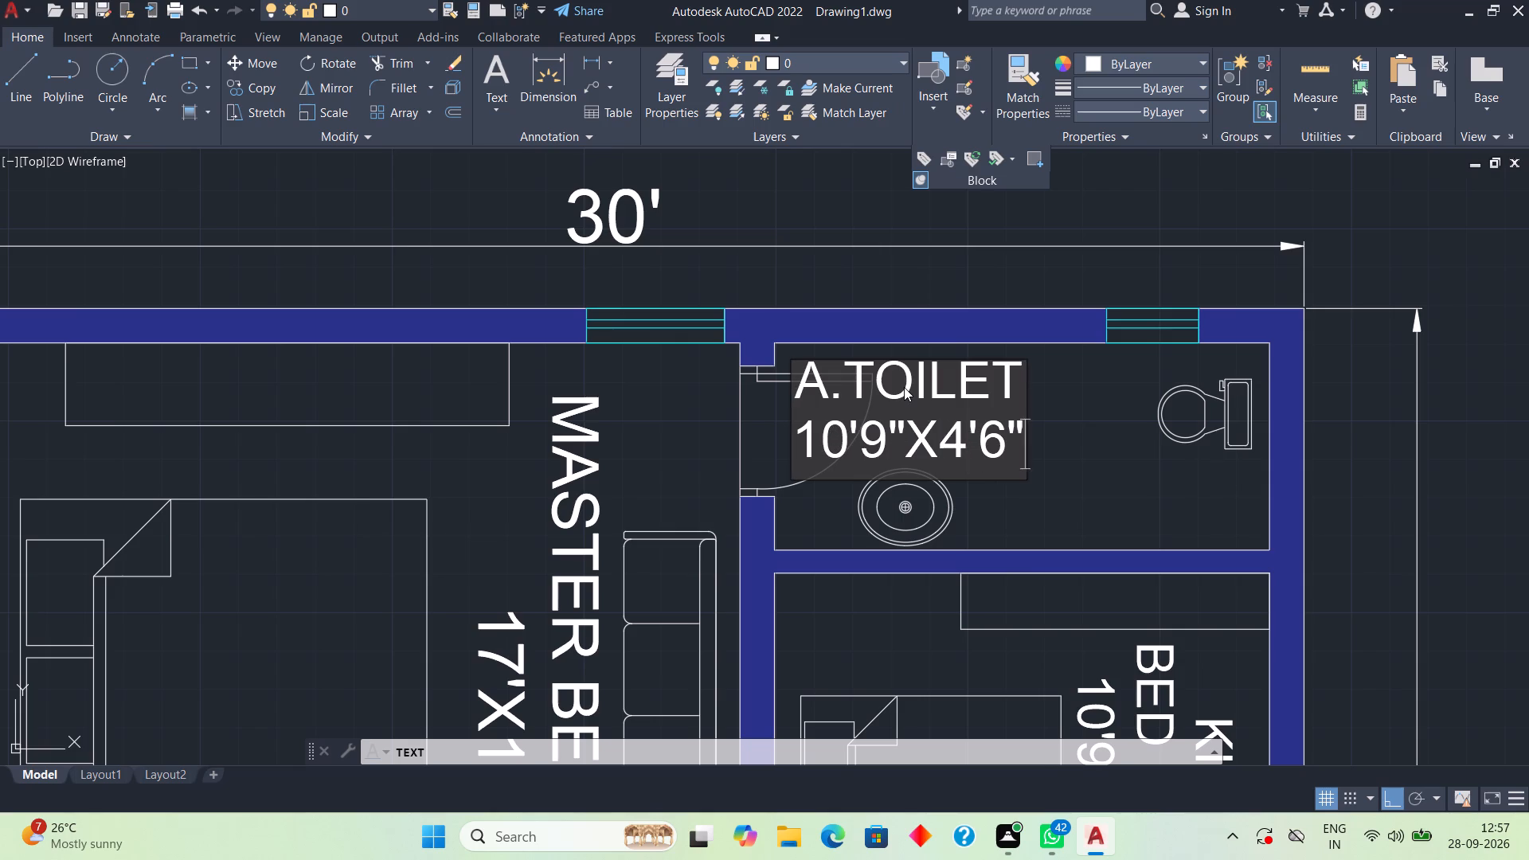
Label the toilet's window V, just outside the upper exterior wall.
{"action": "scroll", "coordinate": [914, 378], "scroll_direction": "down", "scroll_amount": 1}
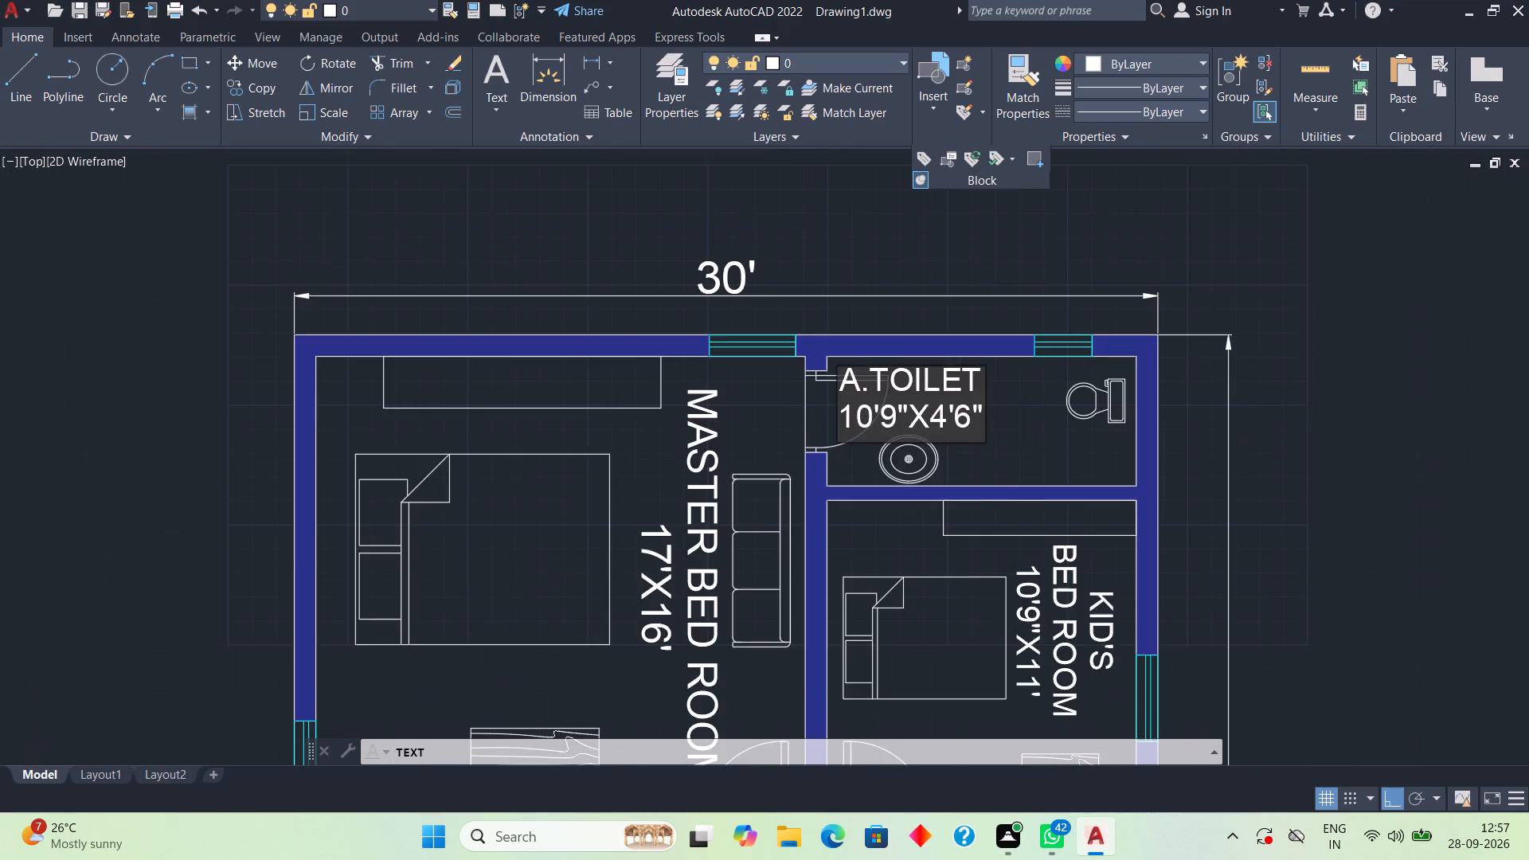
{"action": "scroll", "coordinate": [925, 388], "scroll_direction": "down", "scroll_amount": 1}
{"action": "middle_click_drag", "start_coordinate": [858, 380], "coordinate": [771, 373]}
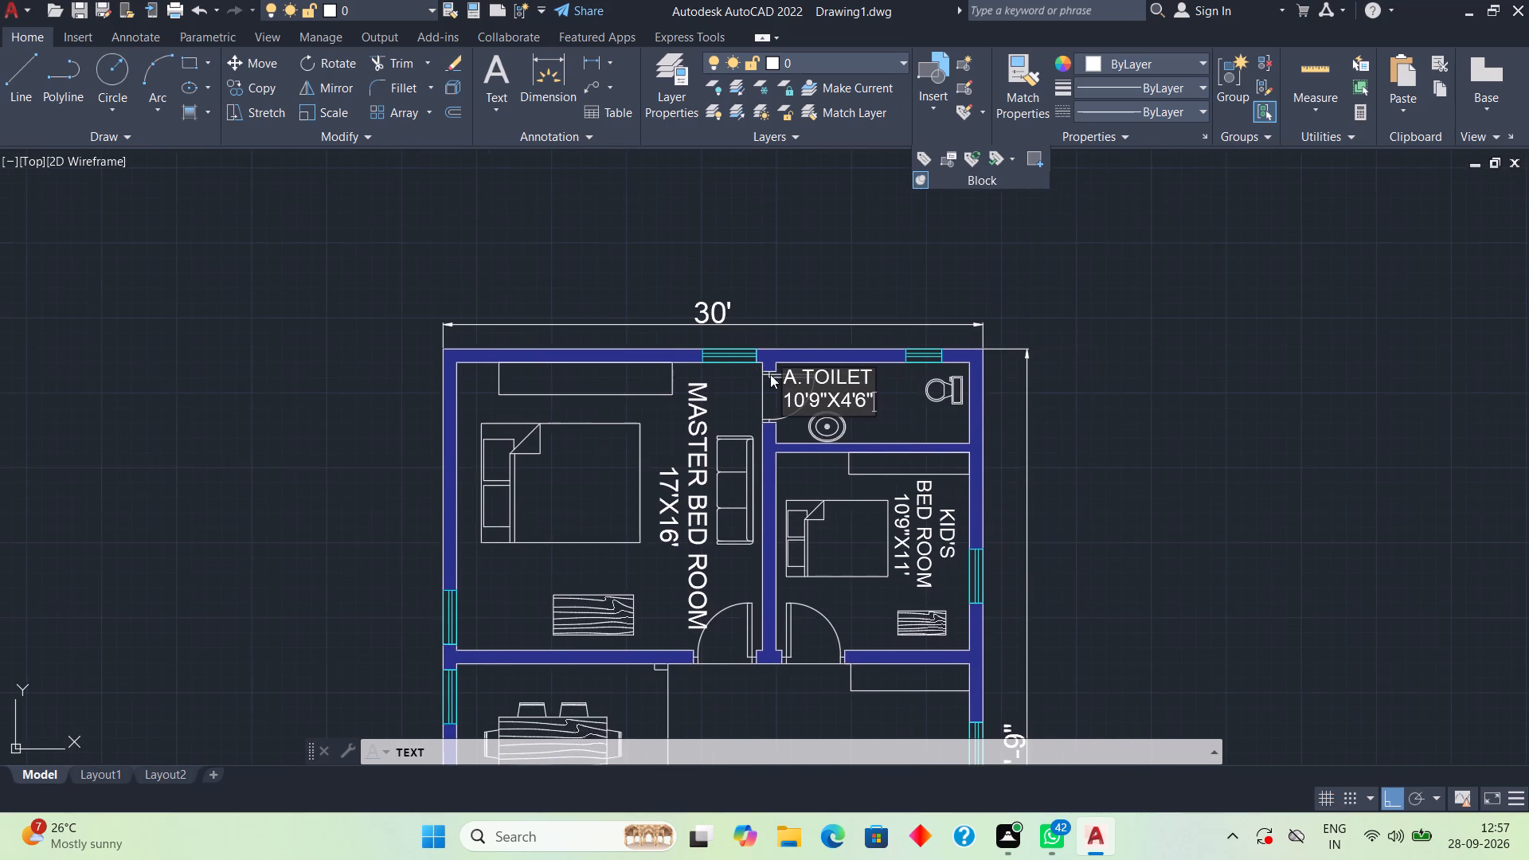
{"action": "scroll", "coordinate": [891, 340], "scroll_direction": "up", "scroll_amount": 3}
{"action": "left_click", "coordinate": [1001, 347]}
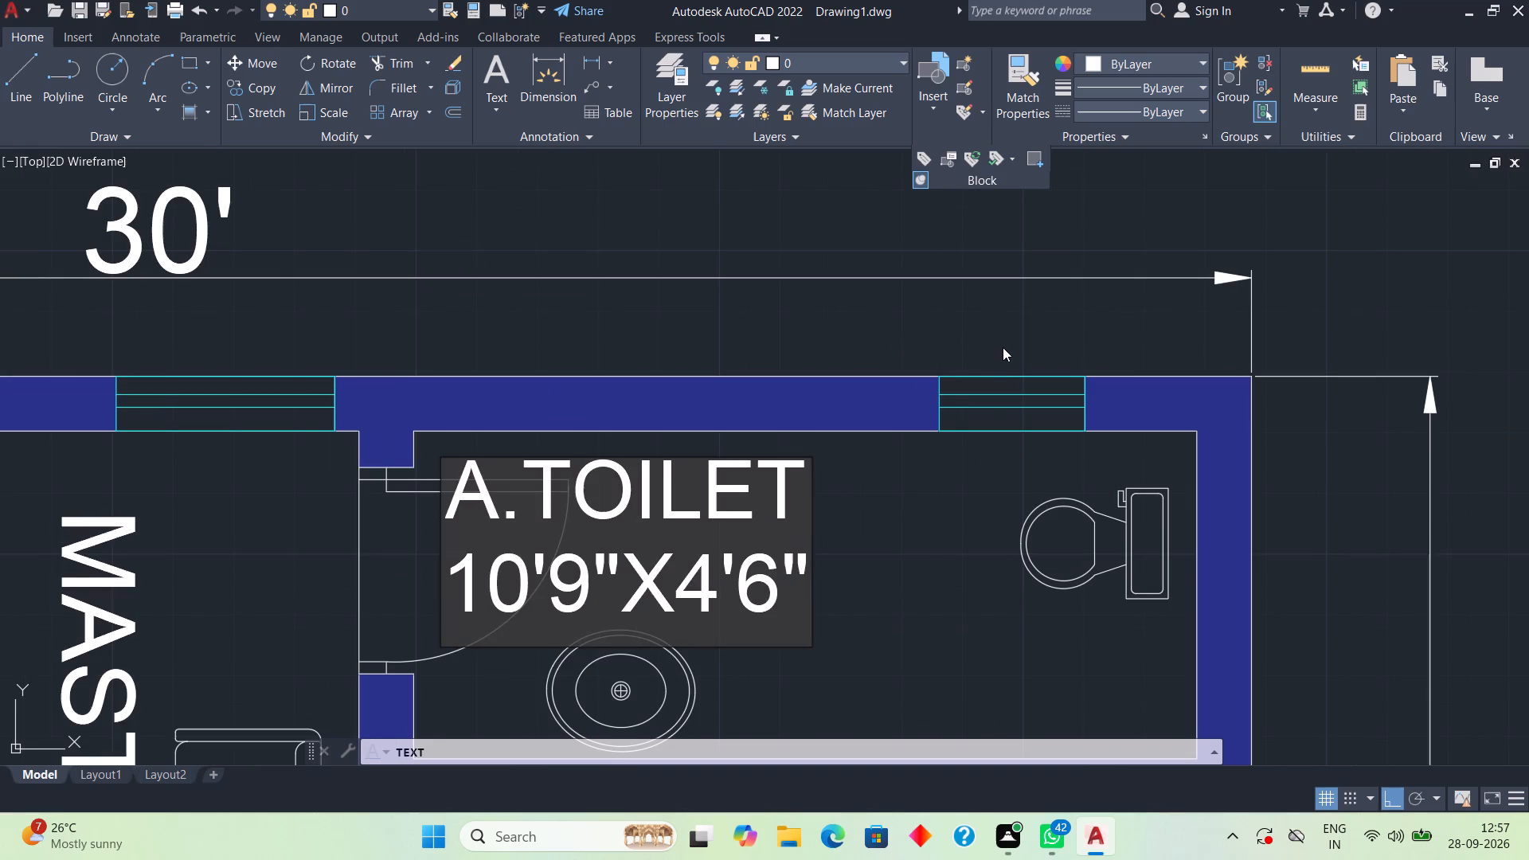
{"action": "key", "text": "v"}
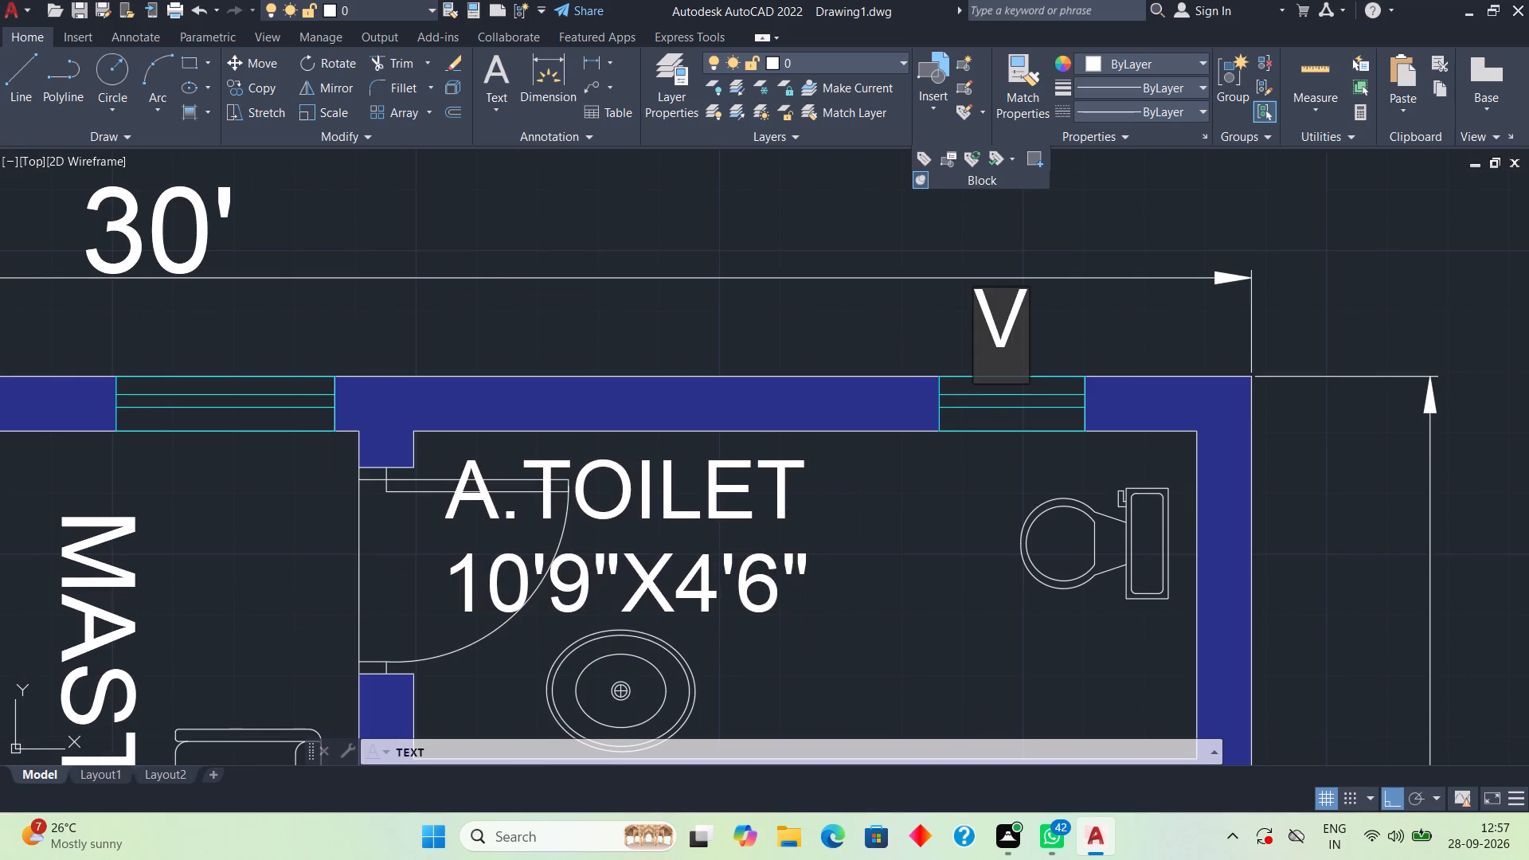
Label the master bedroom's window W, just outside the upper exterior wall.
{"action": "scroll", "coordinate": [983, 356], "scroll_direction": "down", "scroll_amount": 1}
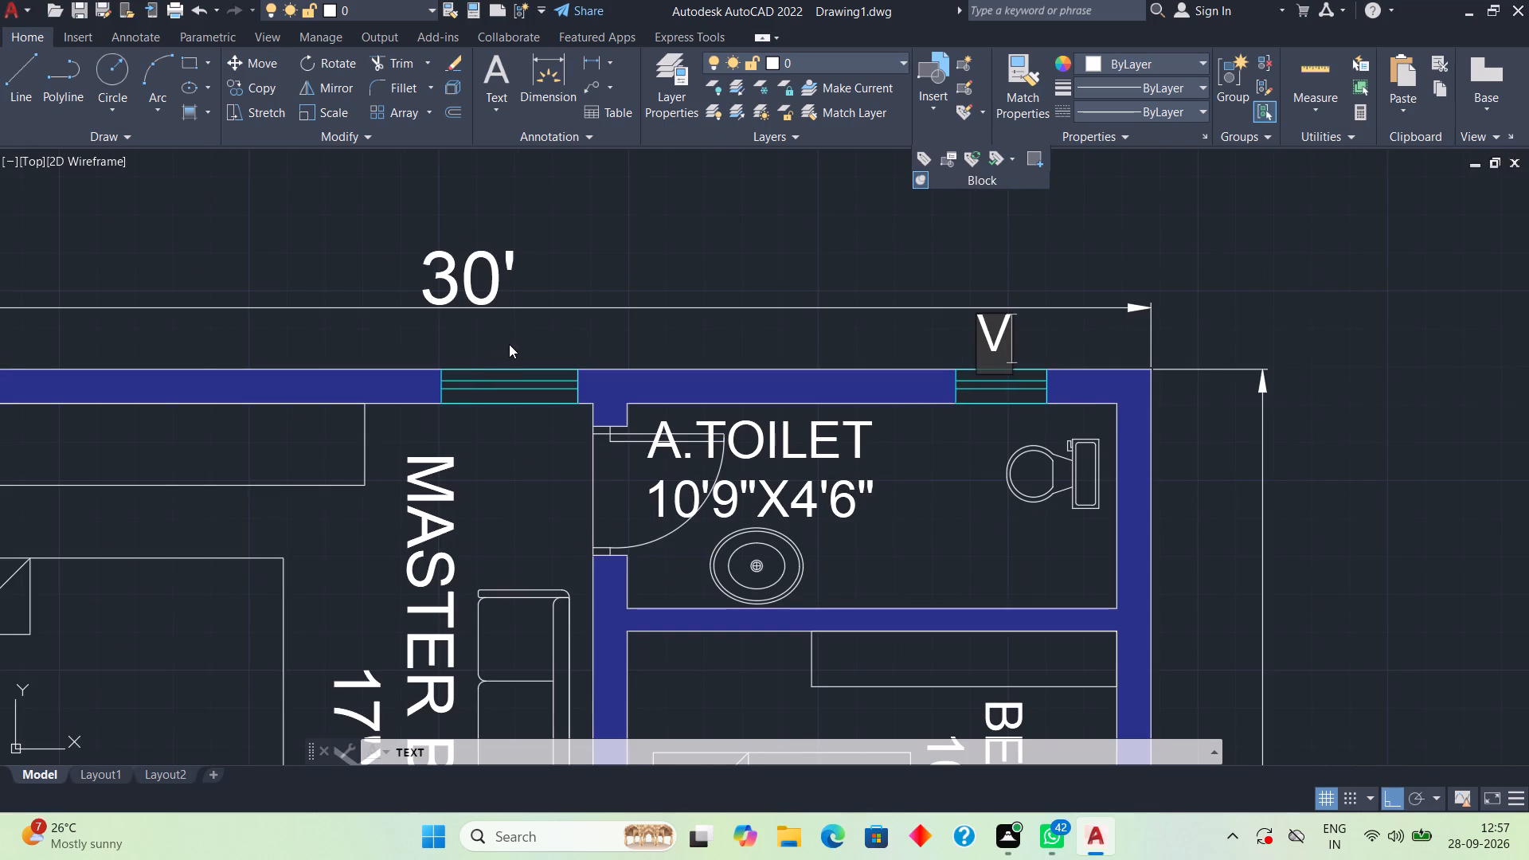
{"action": "left_click", "coordinate": [509, 344]}
{"action": "key", "text": "w"}
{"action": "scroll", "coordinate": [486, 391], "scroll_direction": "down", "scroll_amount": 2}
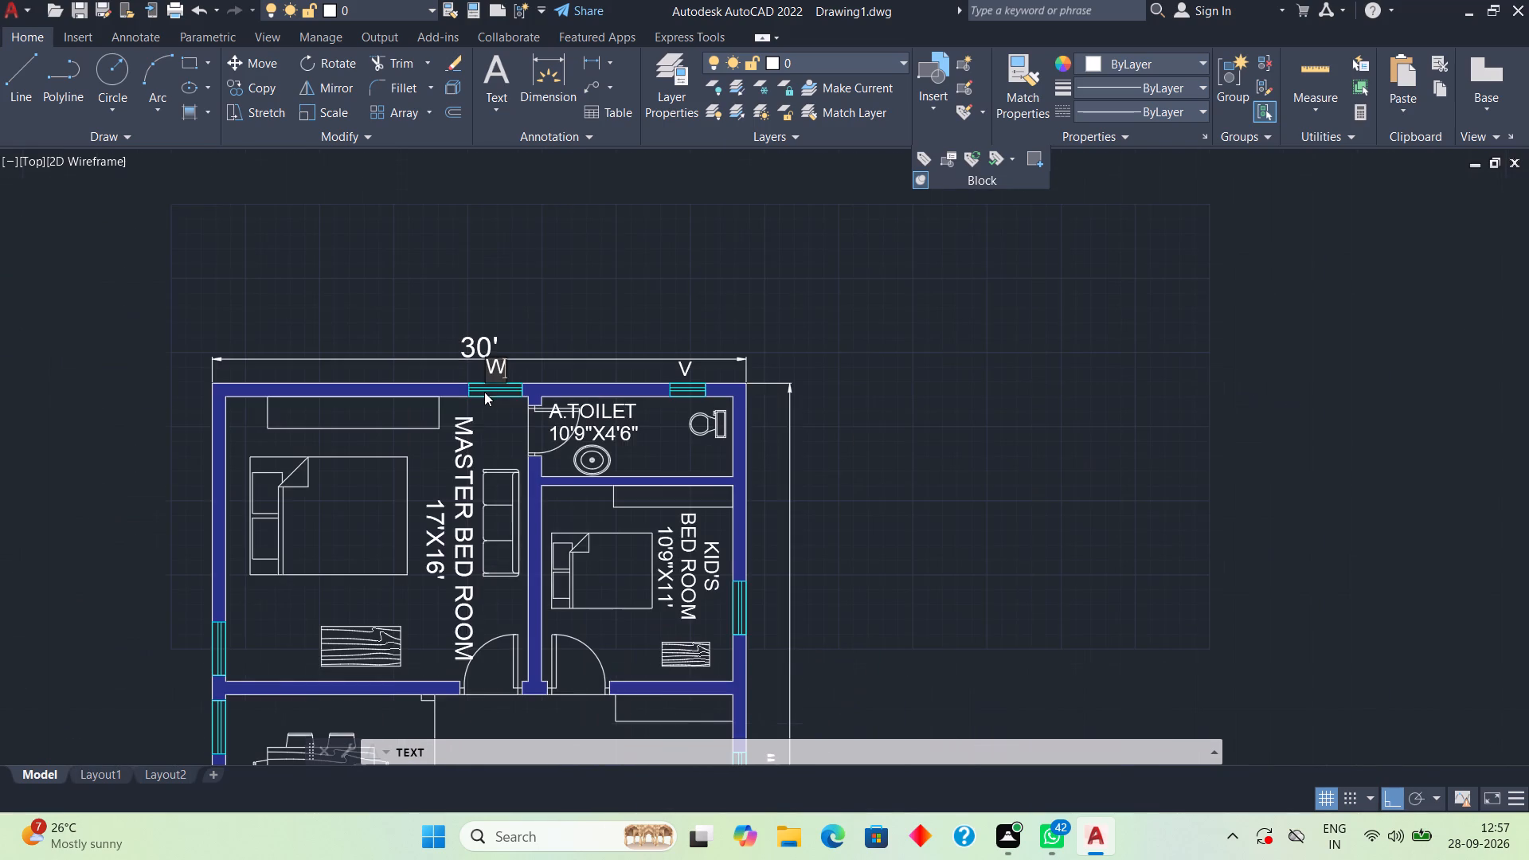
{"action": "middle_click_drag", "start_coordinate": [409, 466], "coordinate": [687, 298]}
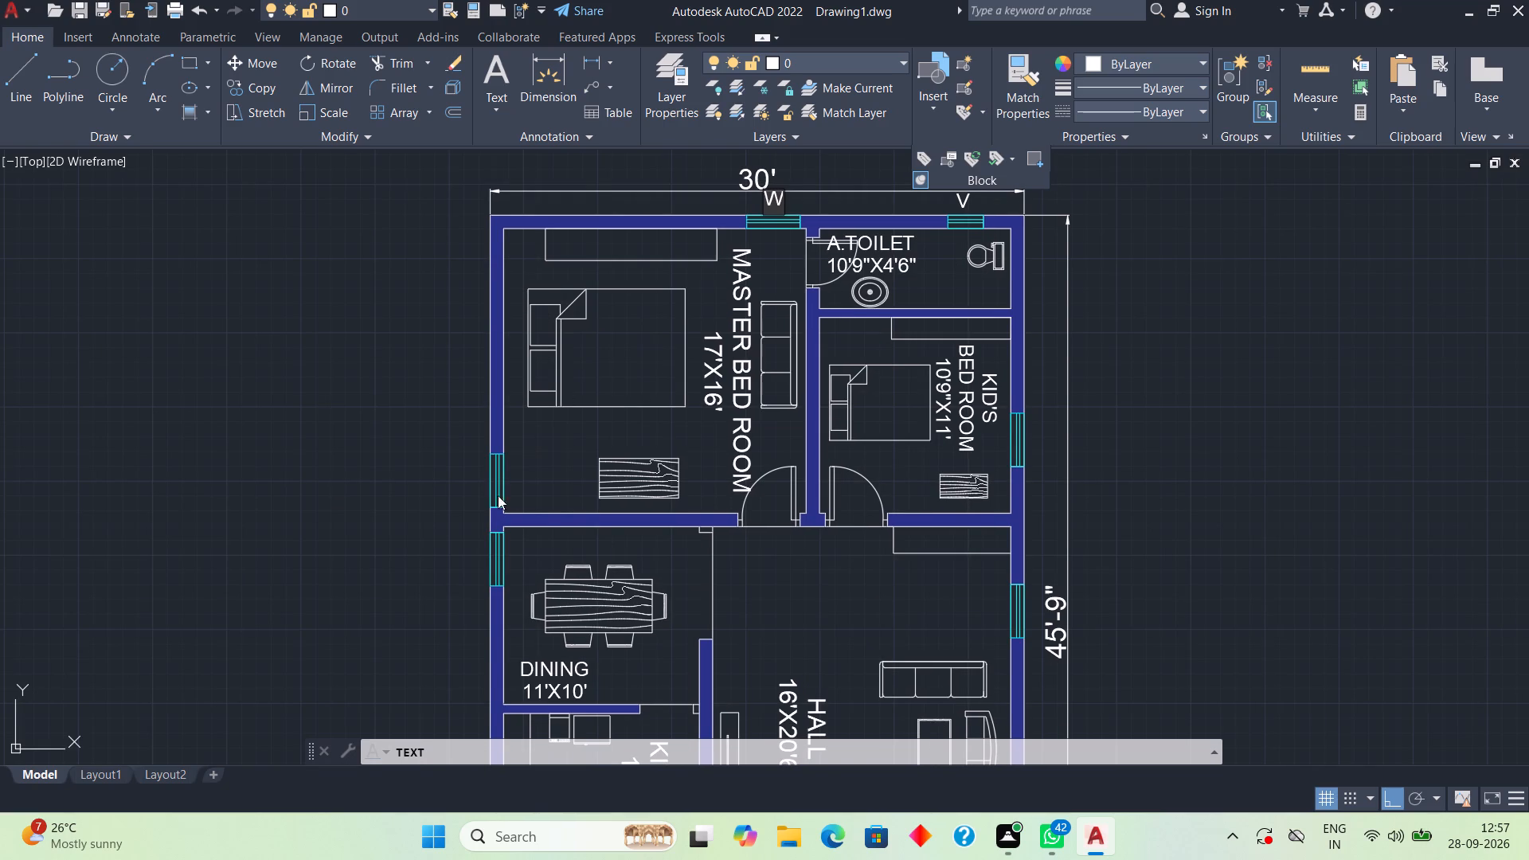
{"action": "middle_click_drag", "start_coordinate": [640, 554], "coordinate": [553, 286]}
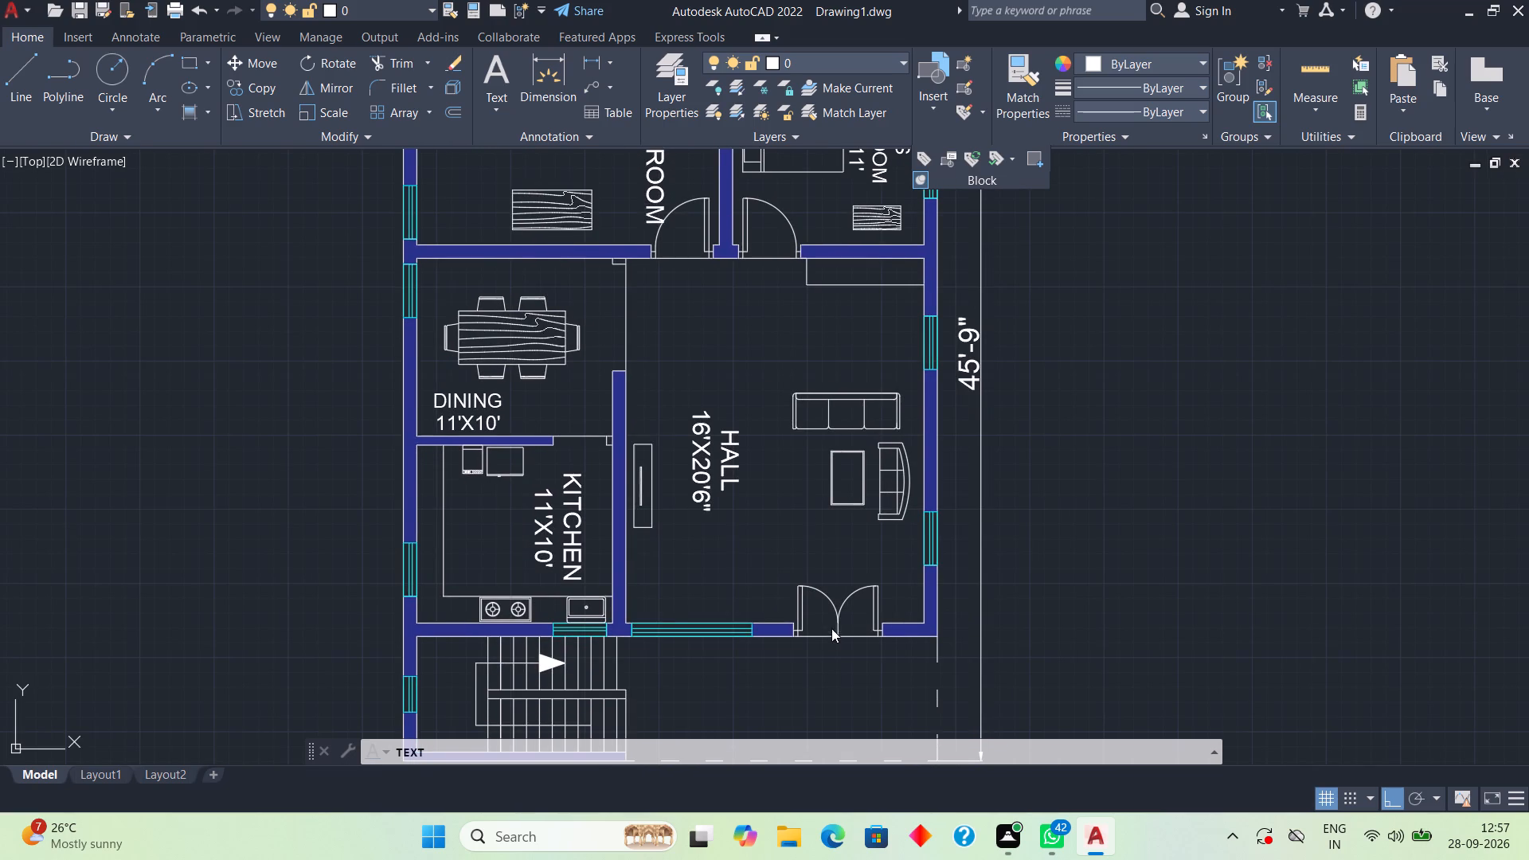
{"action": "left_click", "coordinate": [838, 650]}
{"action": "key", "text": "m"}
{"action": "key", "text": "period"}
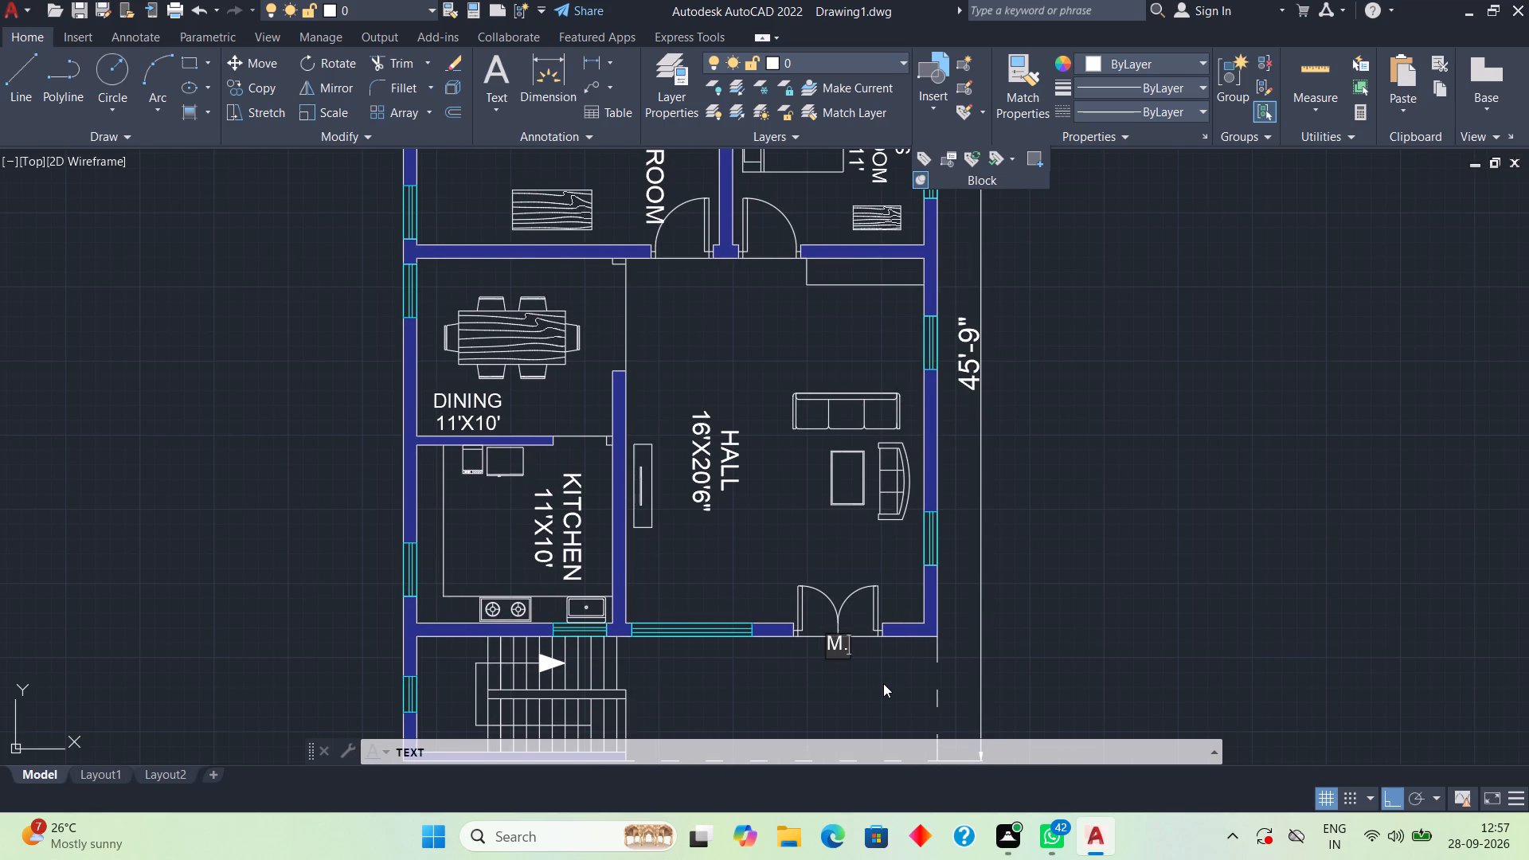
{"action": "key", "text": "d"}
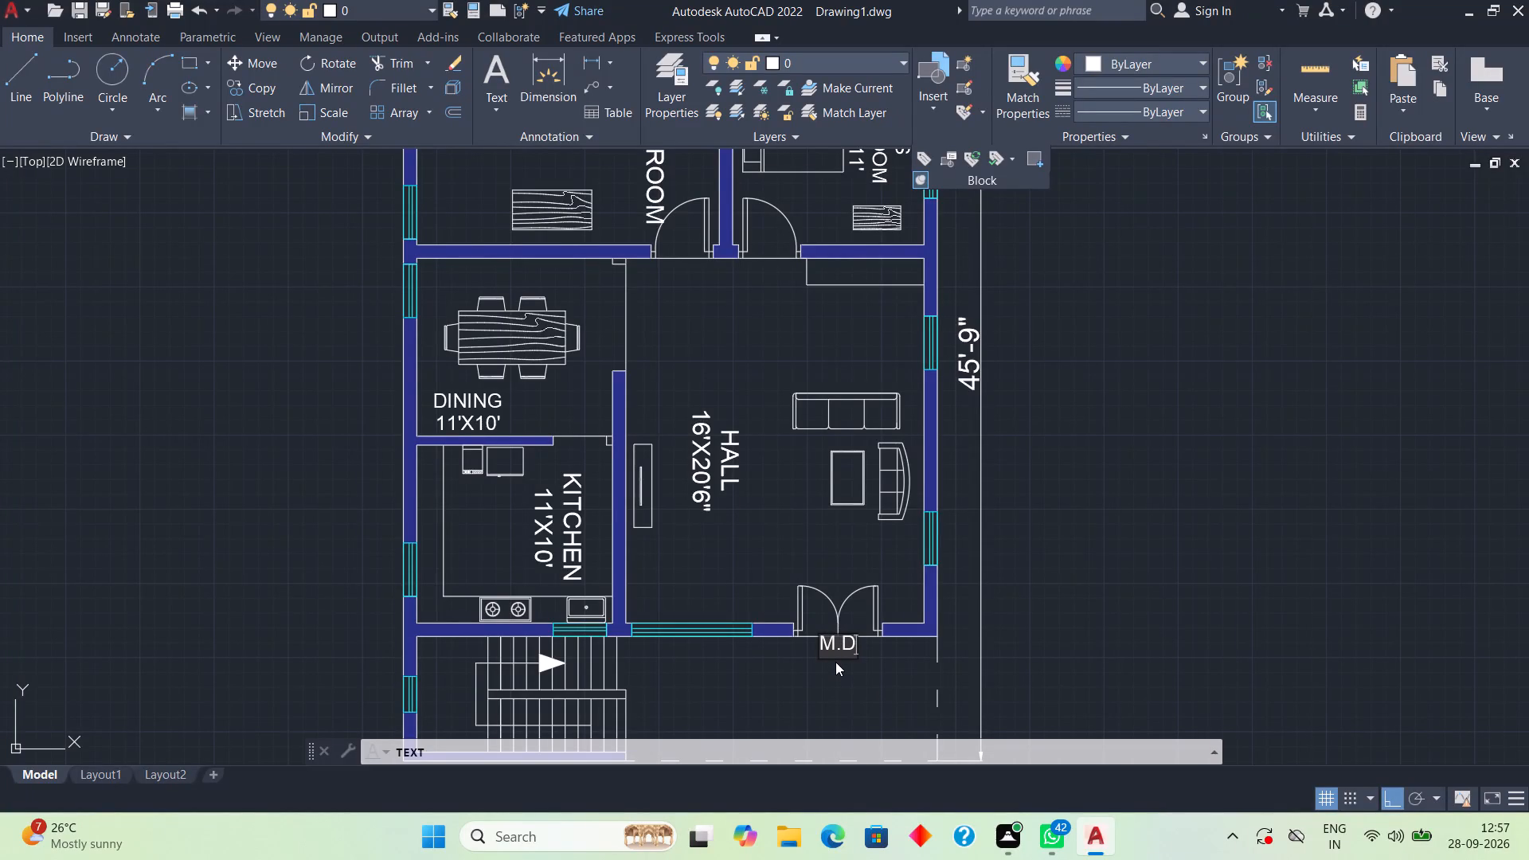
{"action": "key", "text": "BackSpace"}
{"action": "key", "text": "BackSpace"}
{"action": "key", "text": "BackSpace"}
Label the hall's double main door M.D, just below its opening, and finish the single-line text command.
{"action": "left_click", "coordinate": [830, 656]}
{"action": "key", "text": "m"}
{"action": "key", "text": "period"}
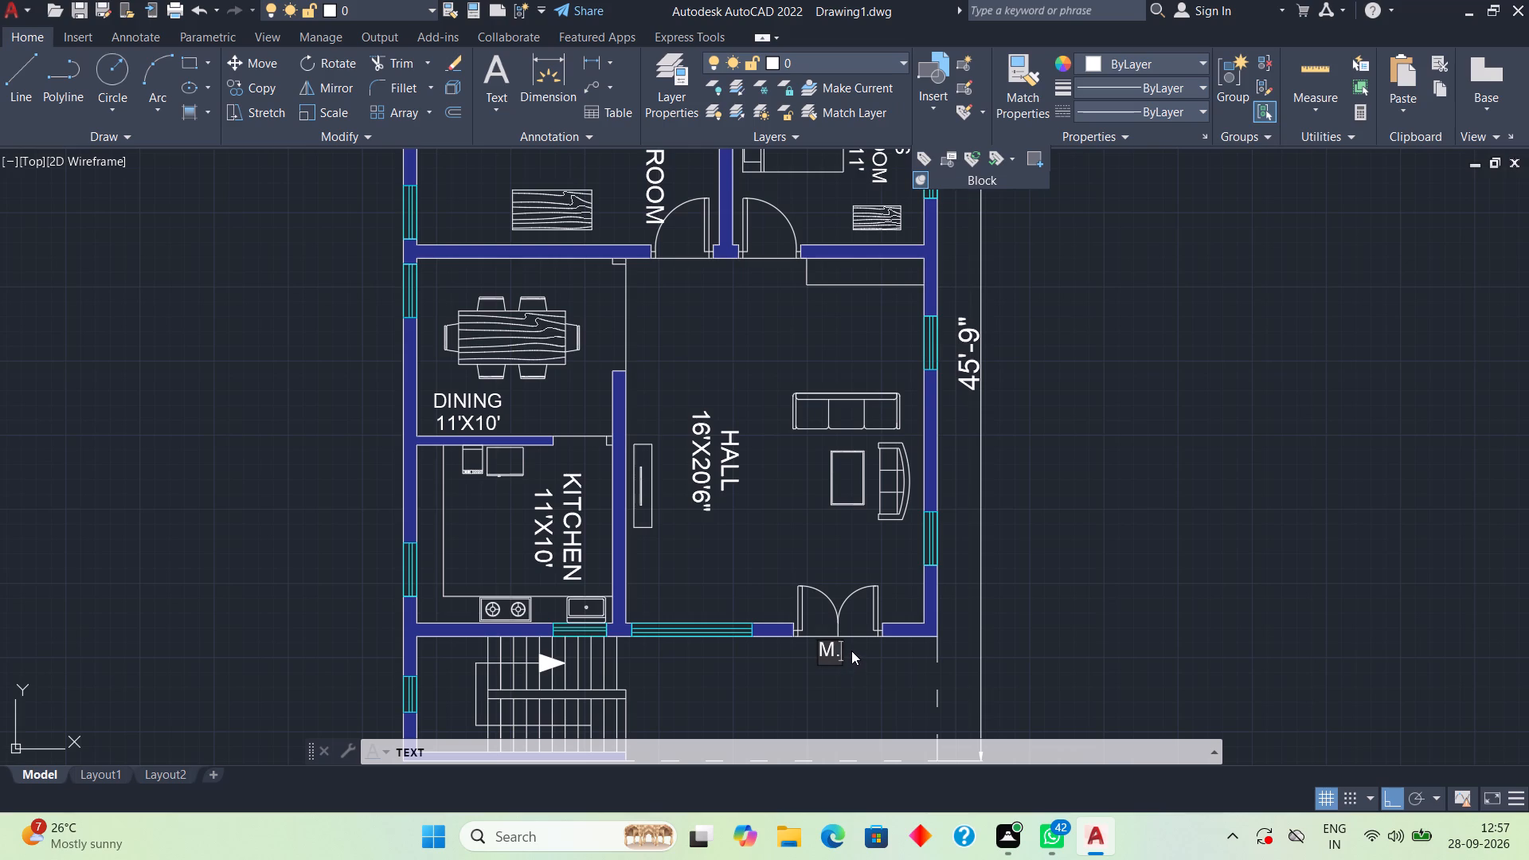
{"action": "key", "text": "o"}
{"action": "key", "text": "BackSpace"}
{"action": "key", "text": "d"}
{"action": "left_click", "coordinate": [807, 651]}
{"action": "key", "text": "space"}
{"action": "key", "text": "space"}
{"action": "key", "text": "space"}
{"action": "key", "text": "Escape"}
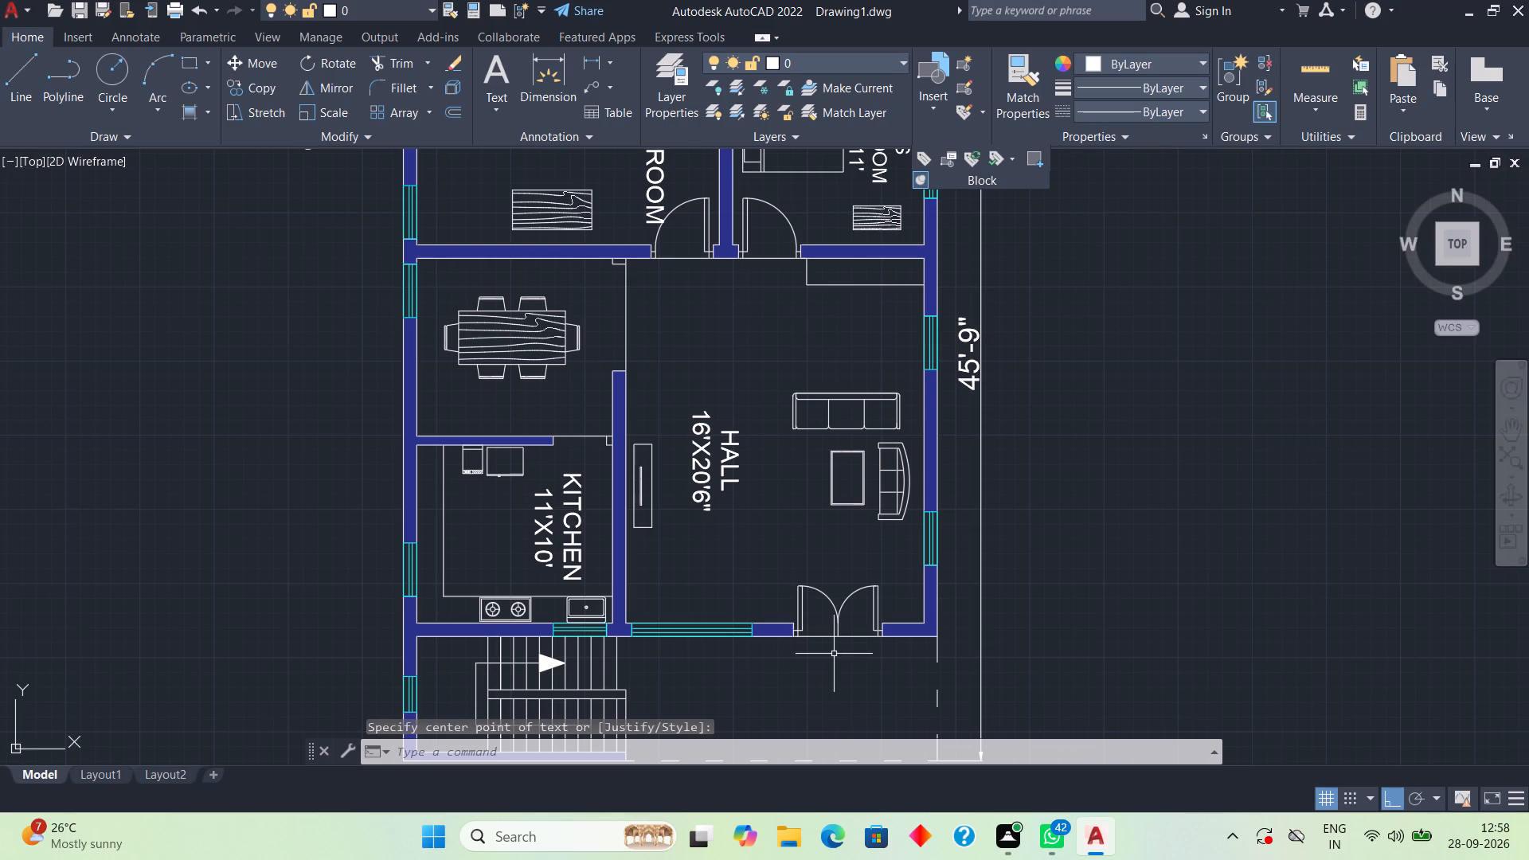
Examine where the new text labels sit around the whole floor plan, undoing the last view changes on the way.
{"action": "scroll", "coordinate": [838, 659], "scroll_direction": "down", "scroll_amount": 2}
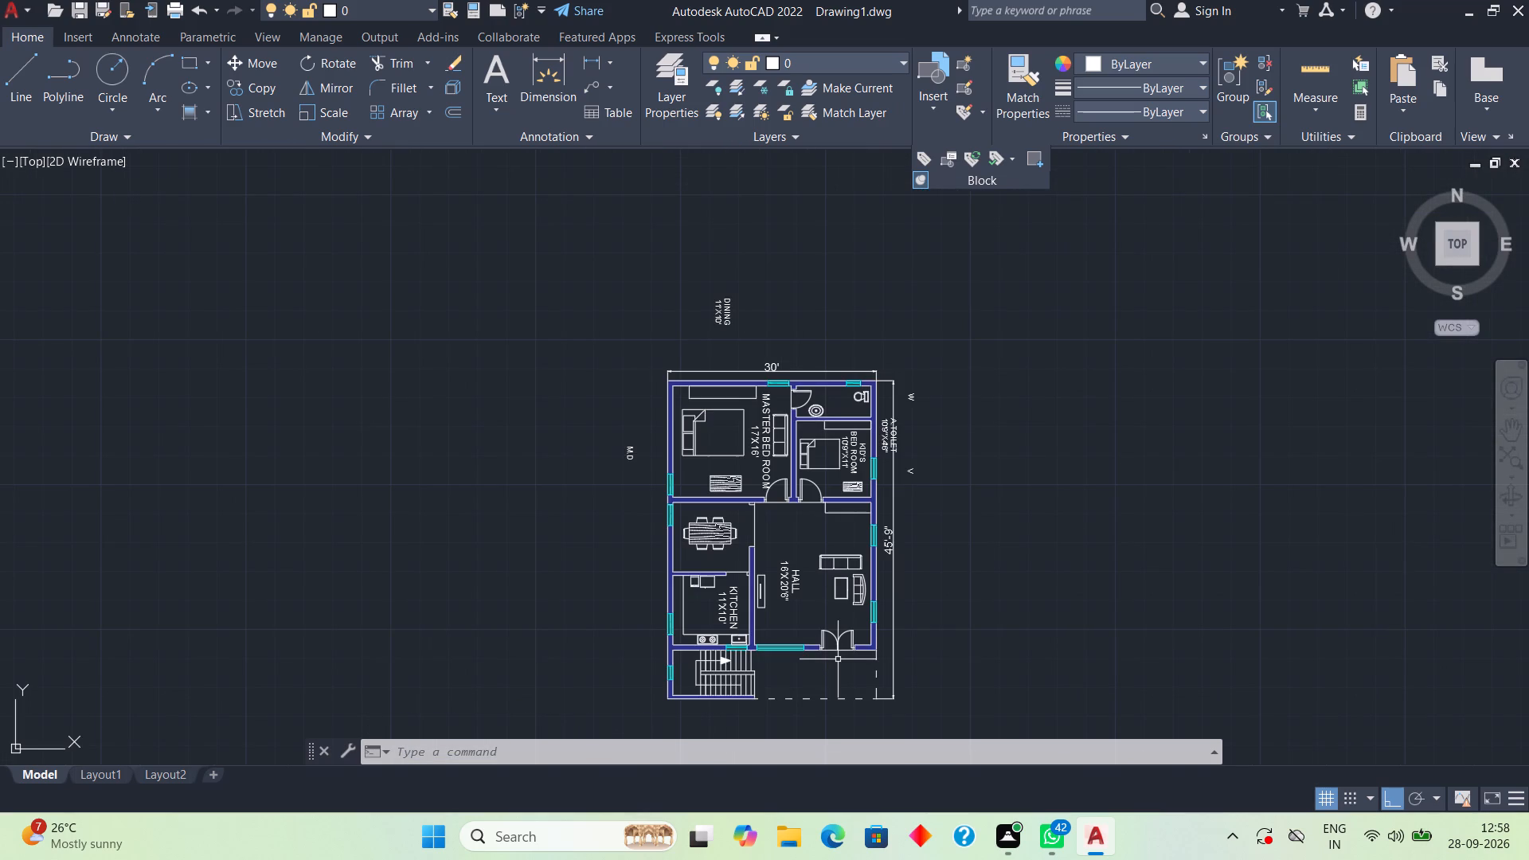
{"action": "scroll", "coordinate": [838, 659], "scroll_direction": "up", "scroll_amount": 2}
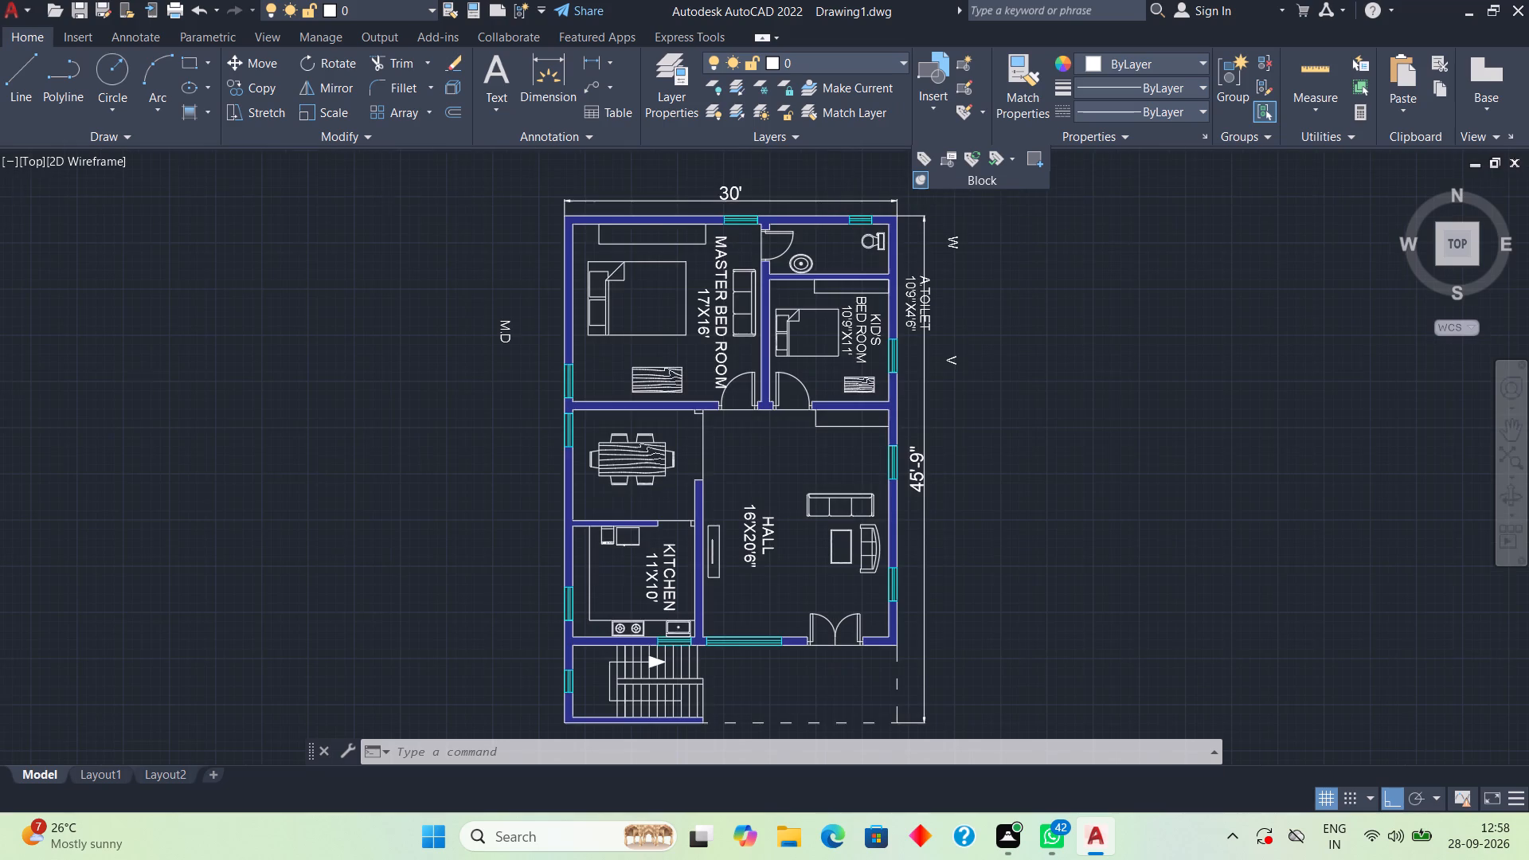
{"action": "scroll", "coordinate": [838, 659], "scroll_direction": "down", "scroll_amount": 1}
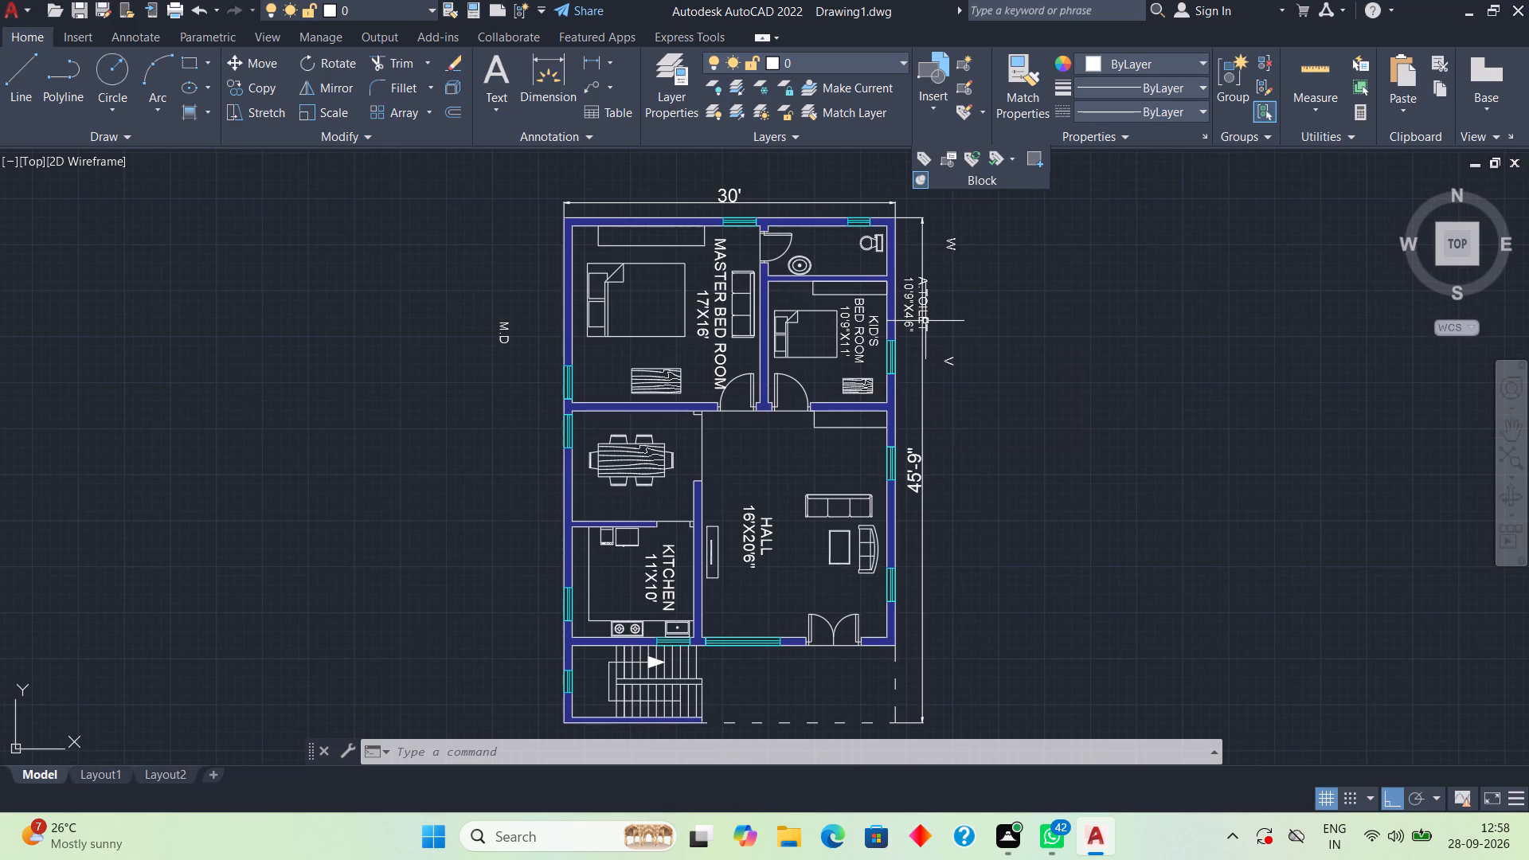
{"action": "key", "text": "ctrl+z"}
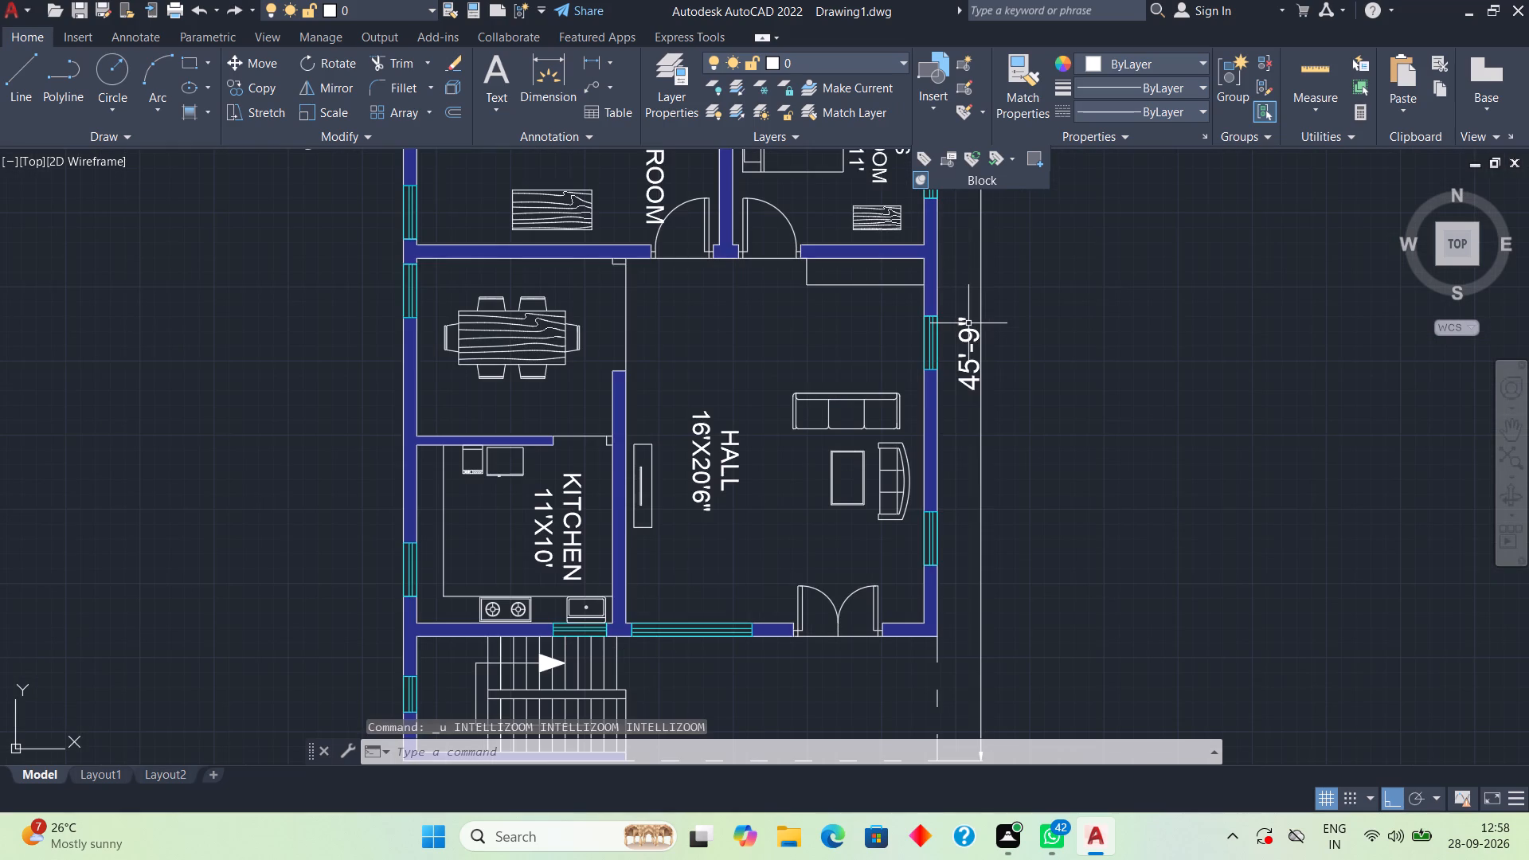
{"action": "scroll", "coordinate": [963, 330], "scroll_direction": "down", "scroll_amount": 2}
{"action": "middle_click_drag", "start_coordinate": [953, 346], "coordinate": [889, 484]}
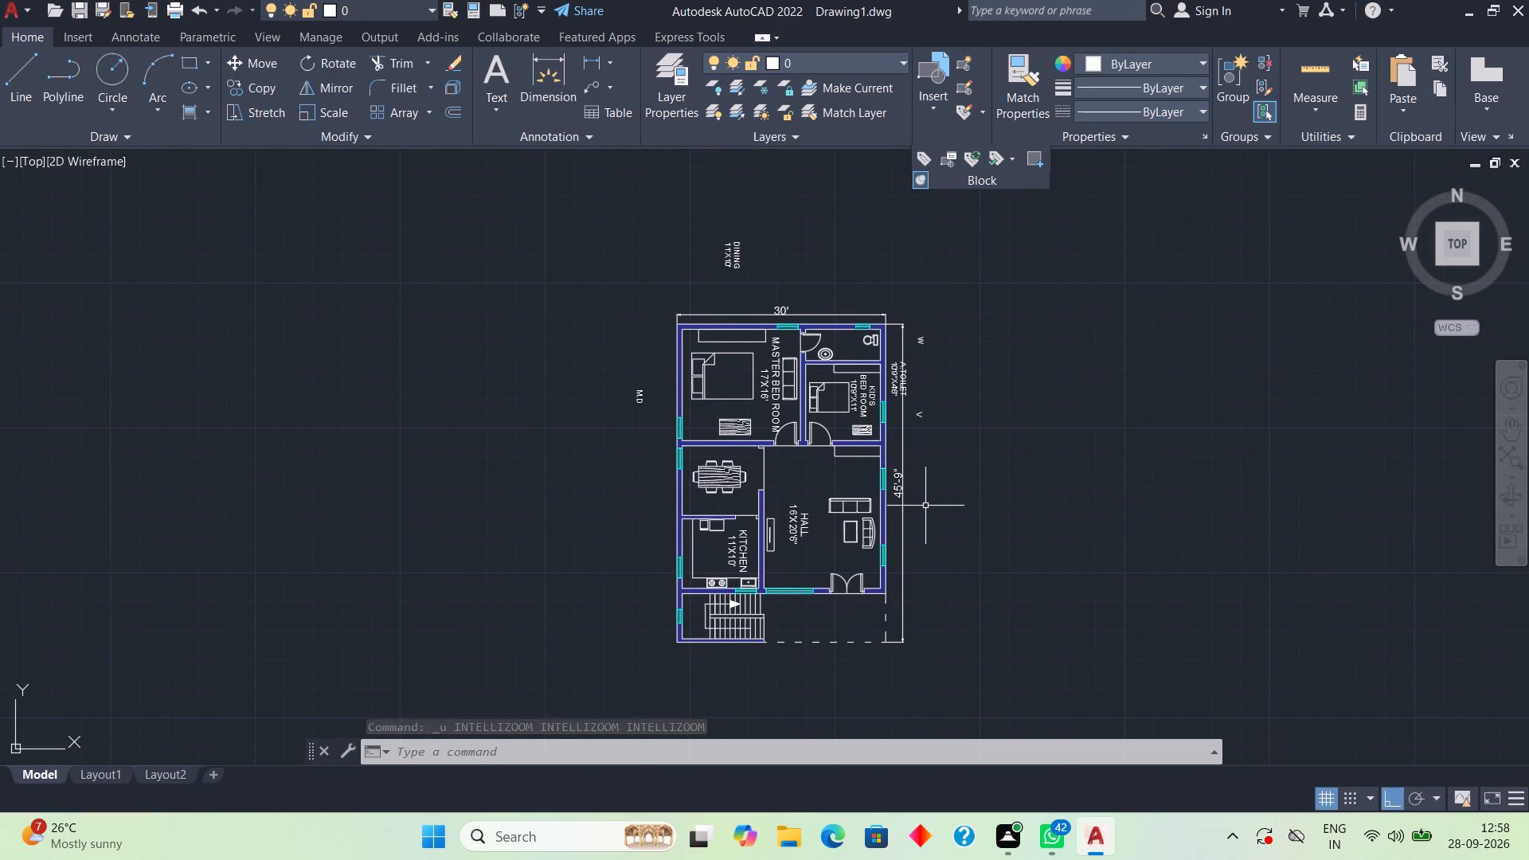
Undo the last single-line text command that placed the stray dining, toilet, V, W and M.D labels around the plan.
{"action": "key", "text": "ctrl+z"}
{"action": "scroll", "coordinate": [925, 498], "scroll_direction": "down", "scroll_amount": 1}
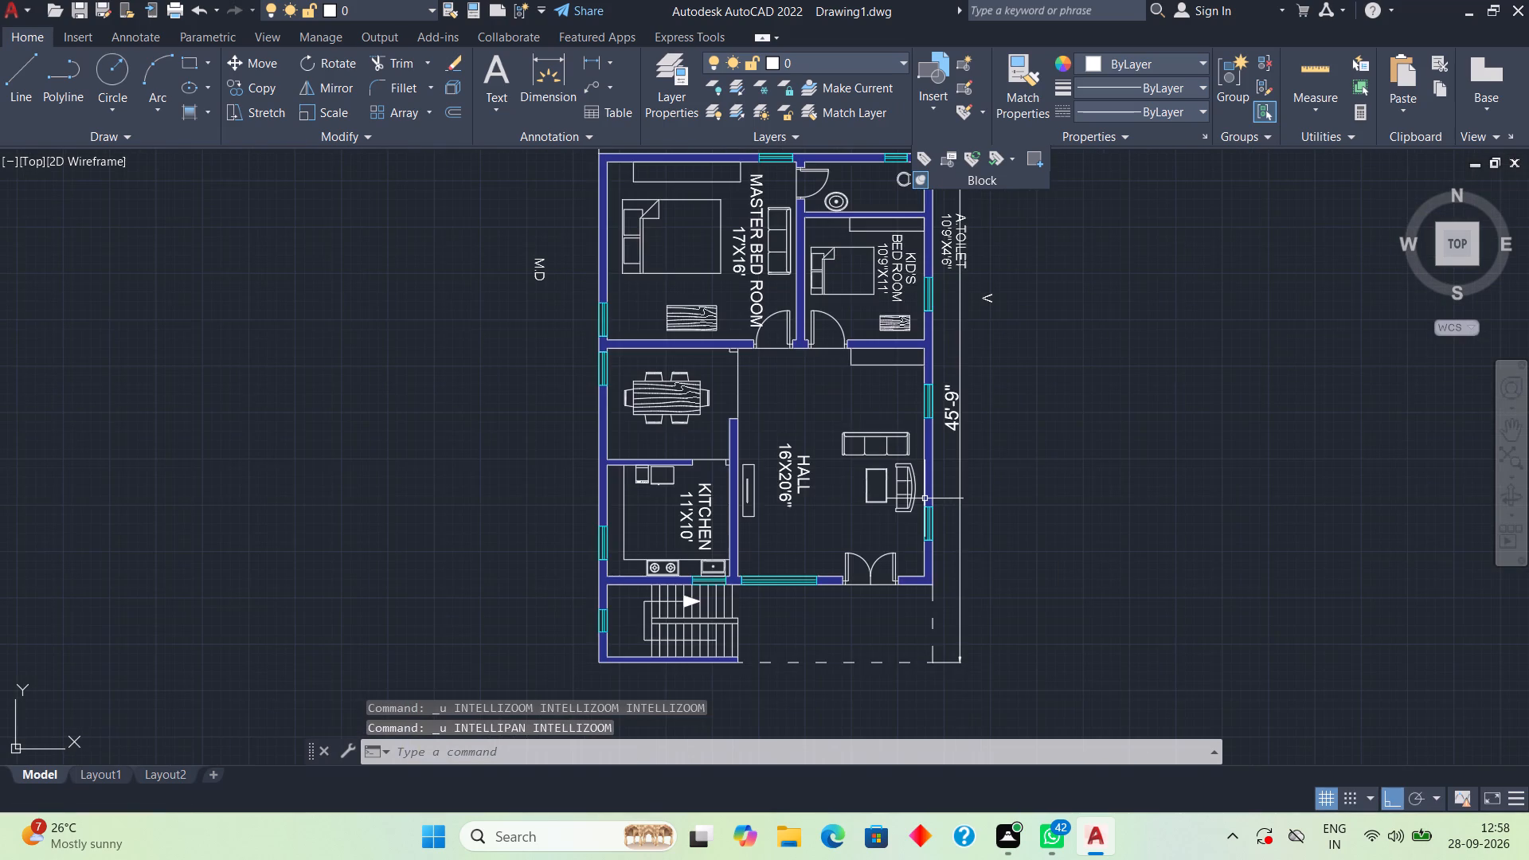
{"action": "key", "text": "ctrl+z"}
{"action": "key", "text": "ctrl+z"}
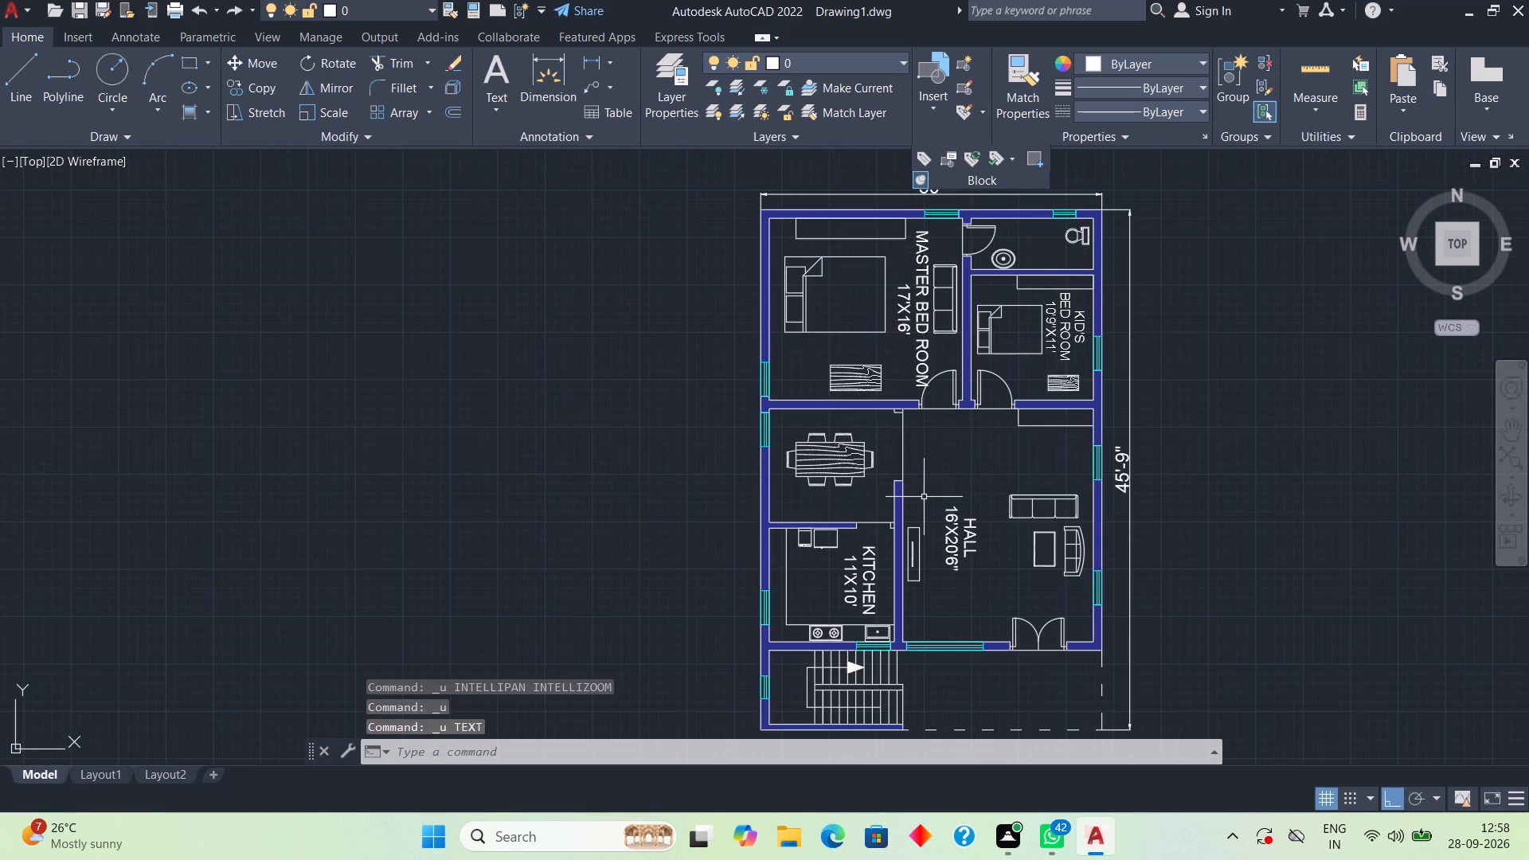
Start single-line text and label the hall's double main door M.D, centred just below its opening.
{"action": "middle_click_drag", "start_coordinate": [929, 600], "coordinate": [920, 596]}
{"action": "middle_click_drag", "start_coordinate": [920, 596], "coordinate": [761, 612]}
{"action": "scroll", "coordinate": [761, 612], "scroll_direction": "down", "scroll_amount": 2}
{"action": "scroll", "coordinate": [791, 658], "scroll_direction": "up", "scroll_amount": 2}
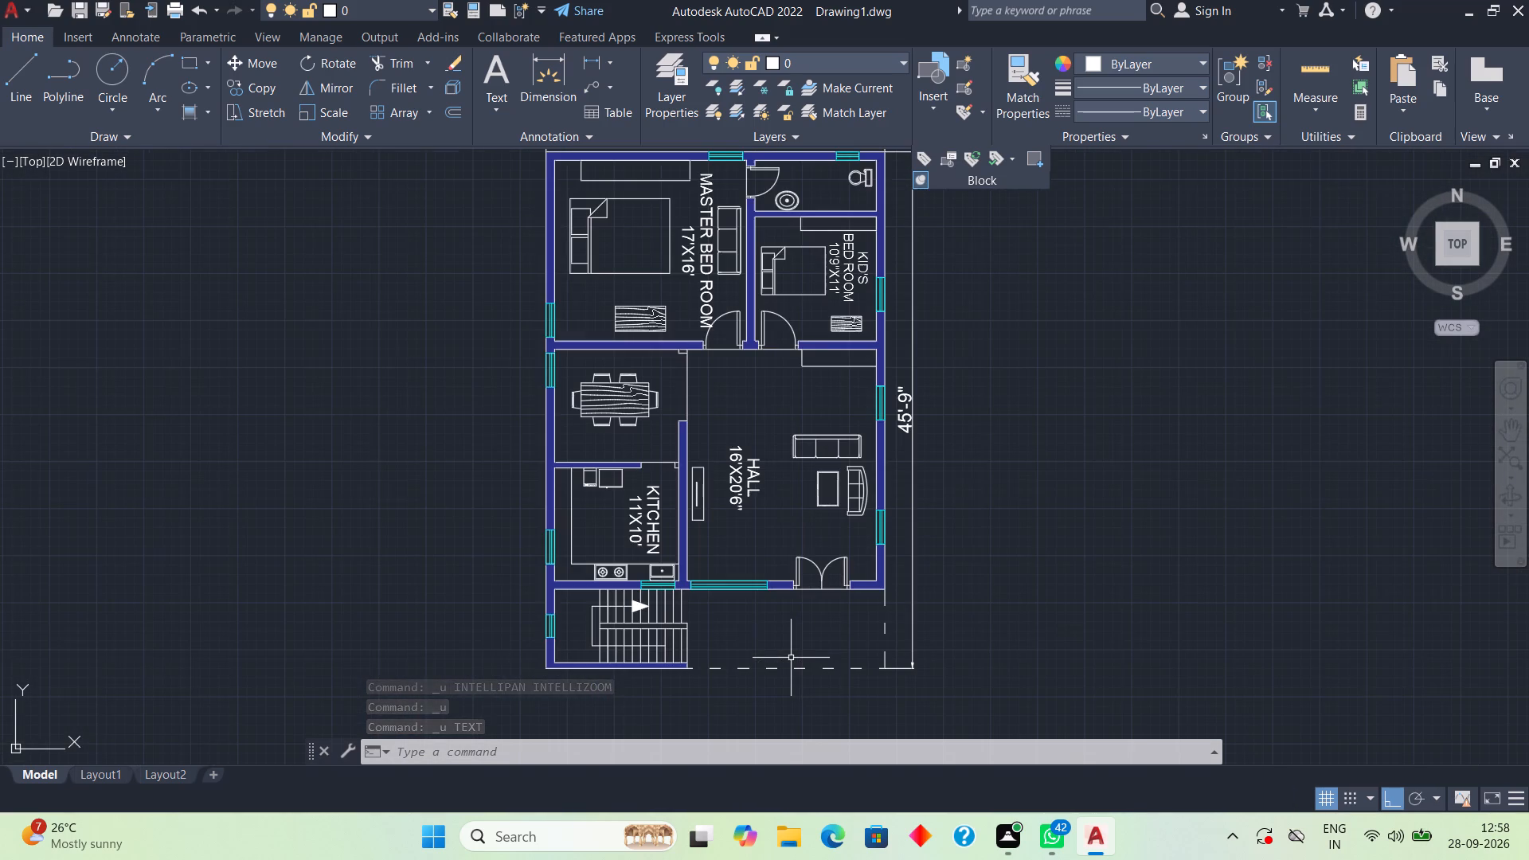
{"action": "type", "text": "TE"}
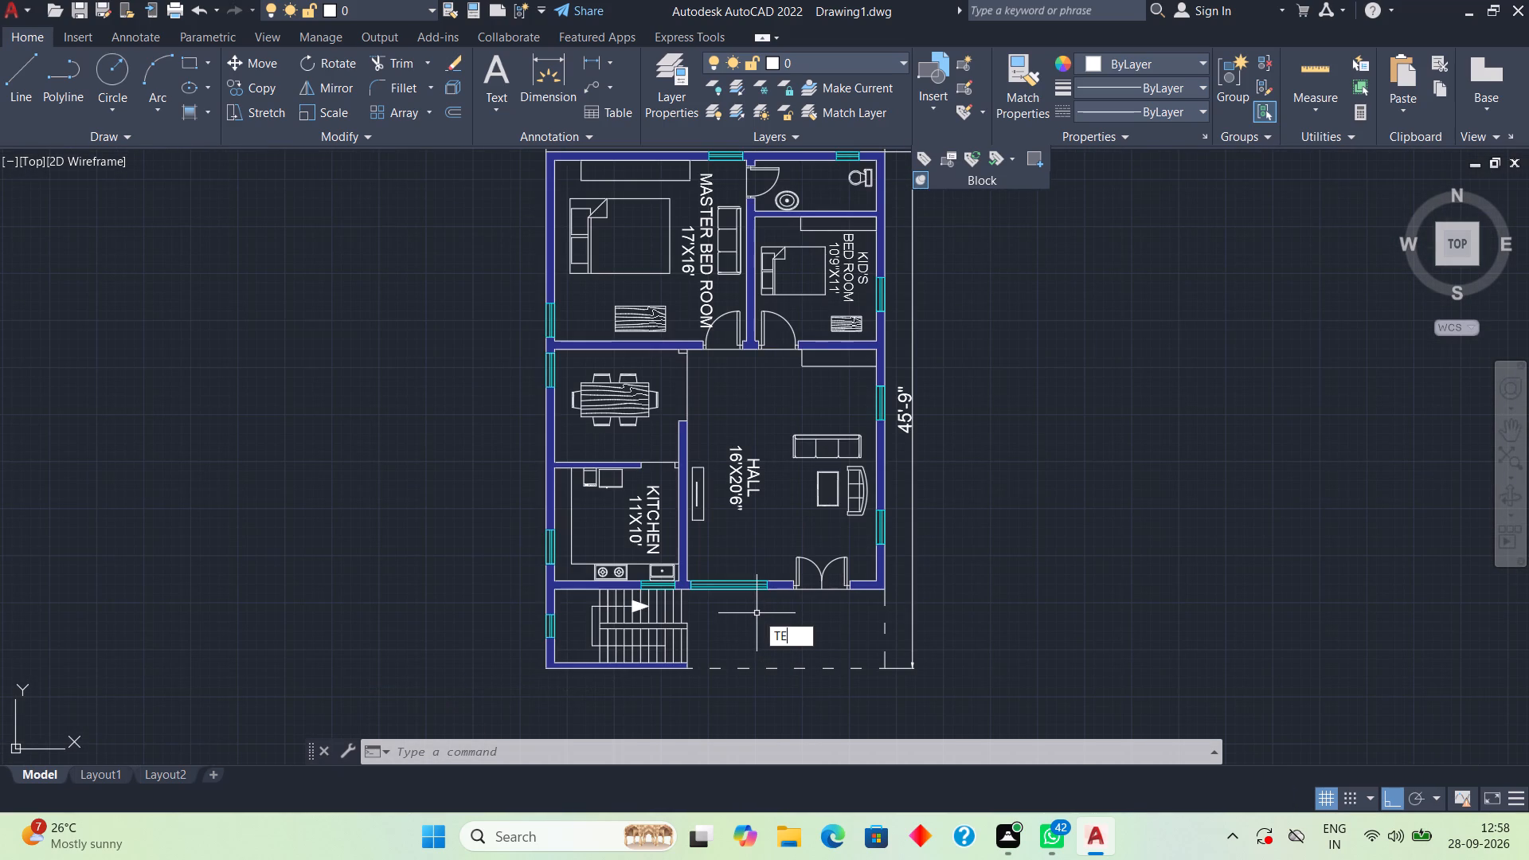
{"action": "key", "text": "x"}
{"action": "type", "text": "T"}
{"action": "key", "text": "space"}
{"action": "key", "text": "space"}
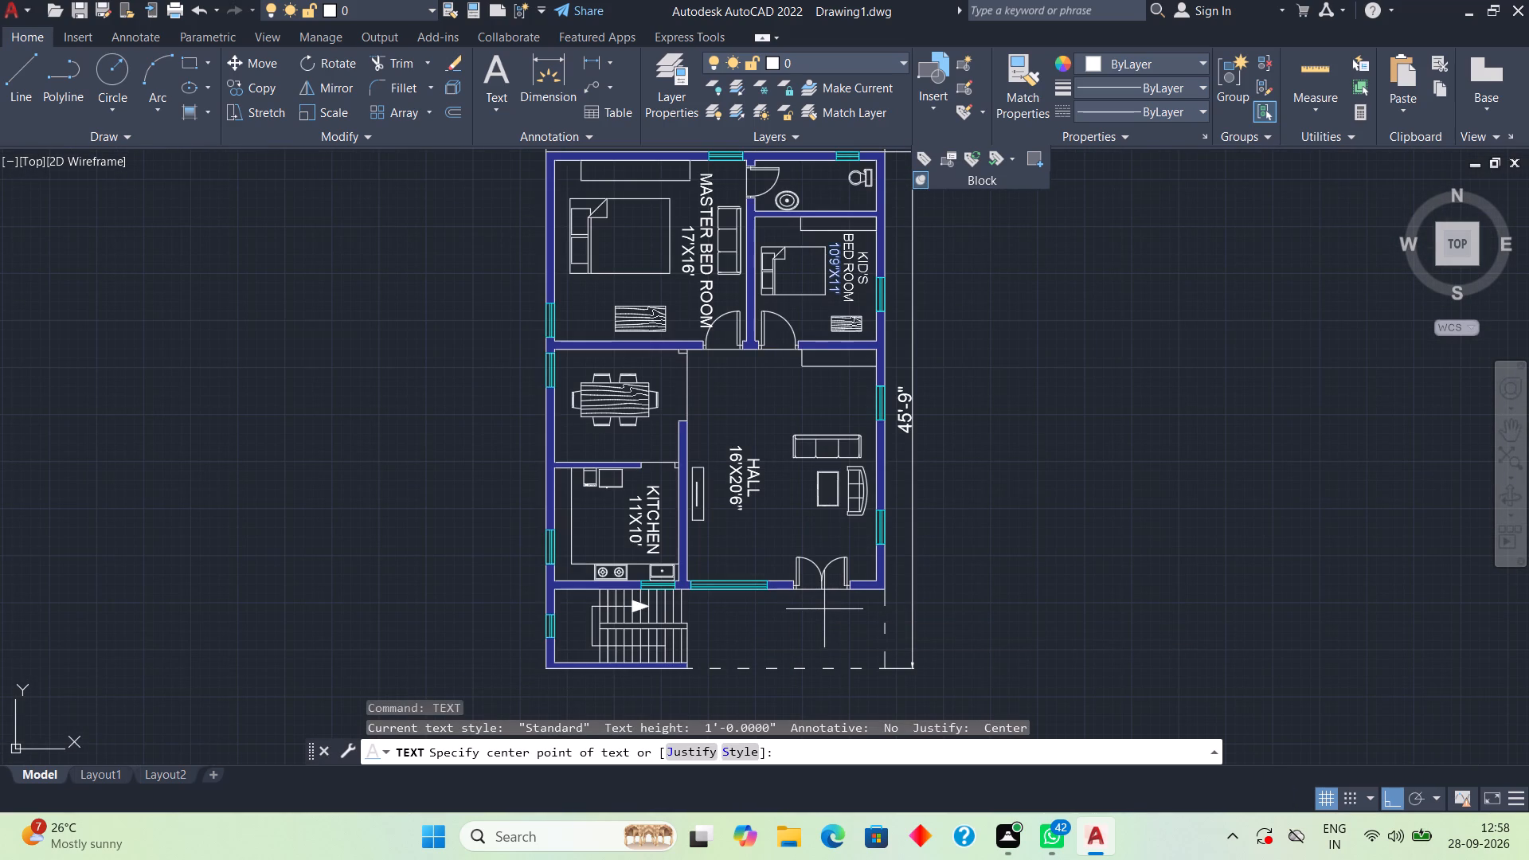
{"action": "scroll", "coordinate": [819, 611], "scroll_direction": "up", "scroll_amount": 1}
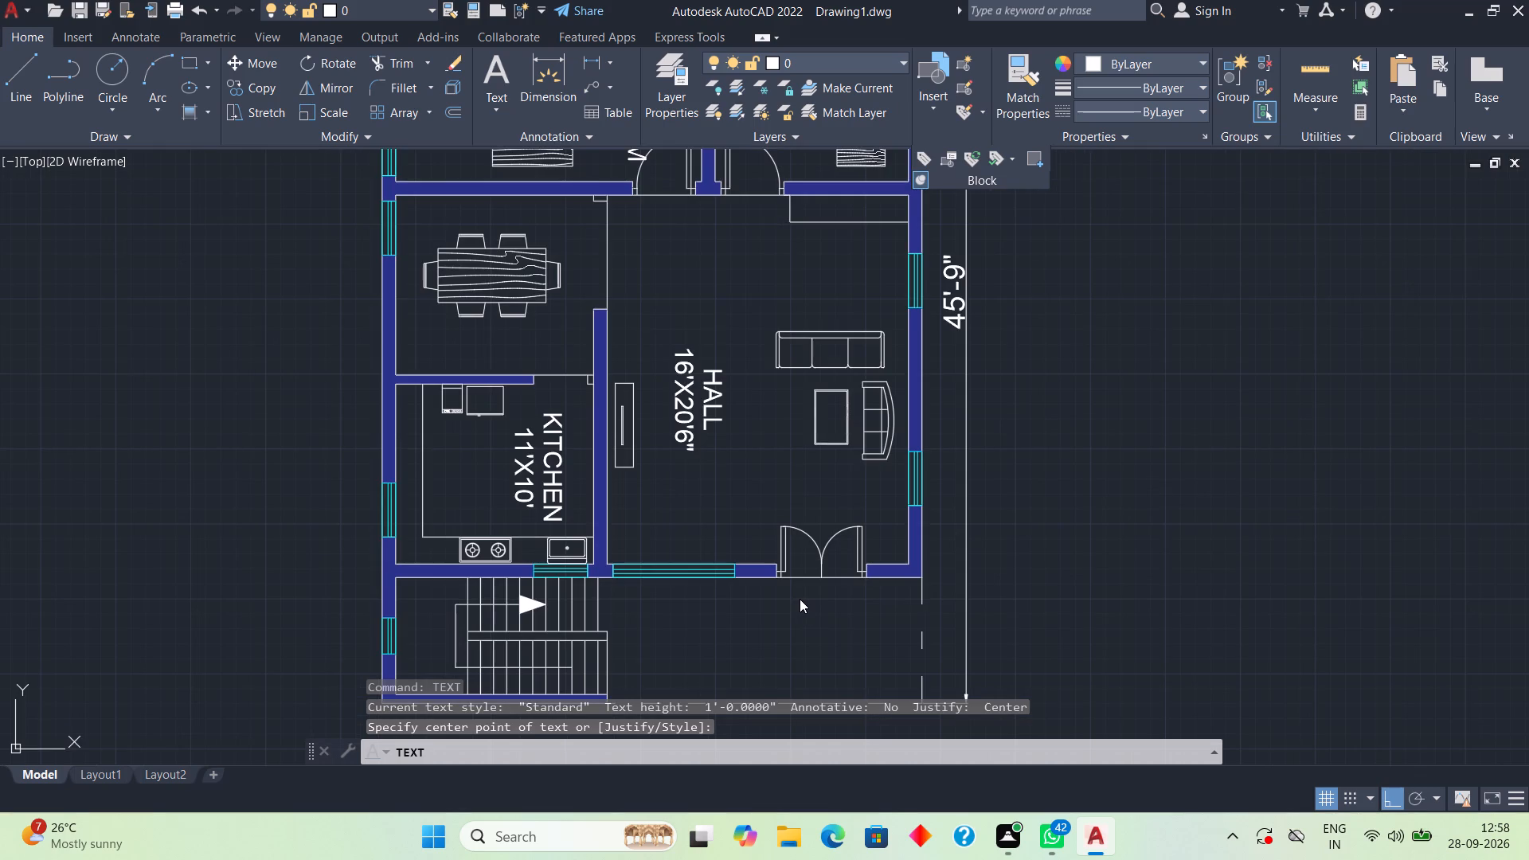
{"action": "left_click", "coordinate": [820, 591]}
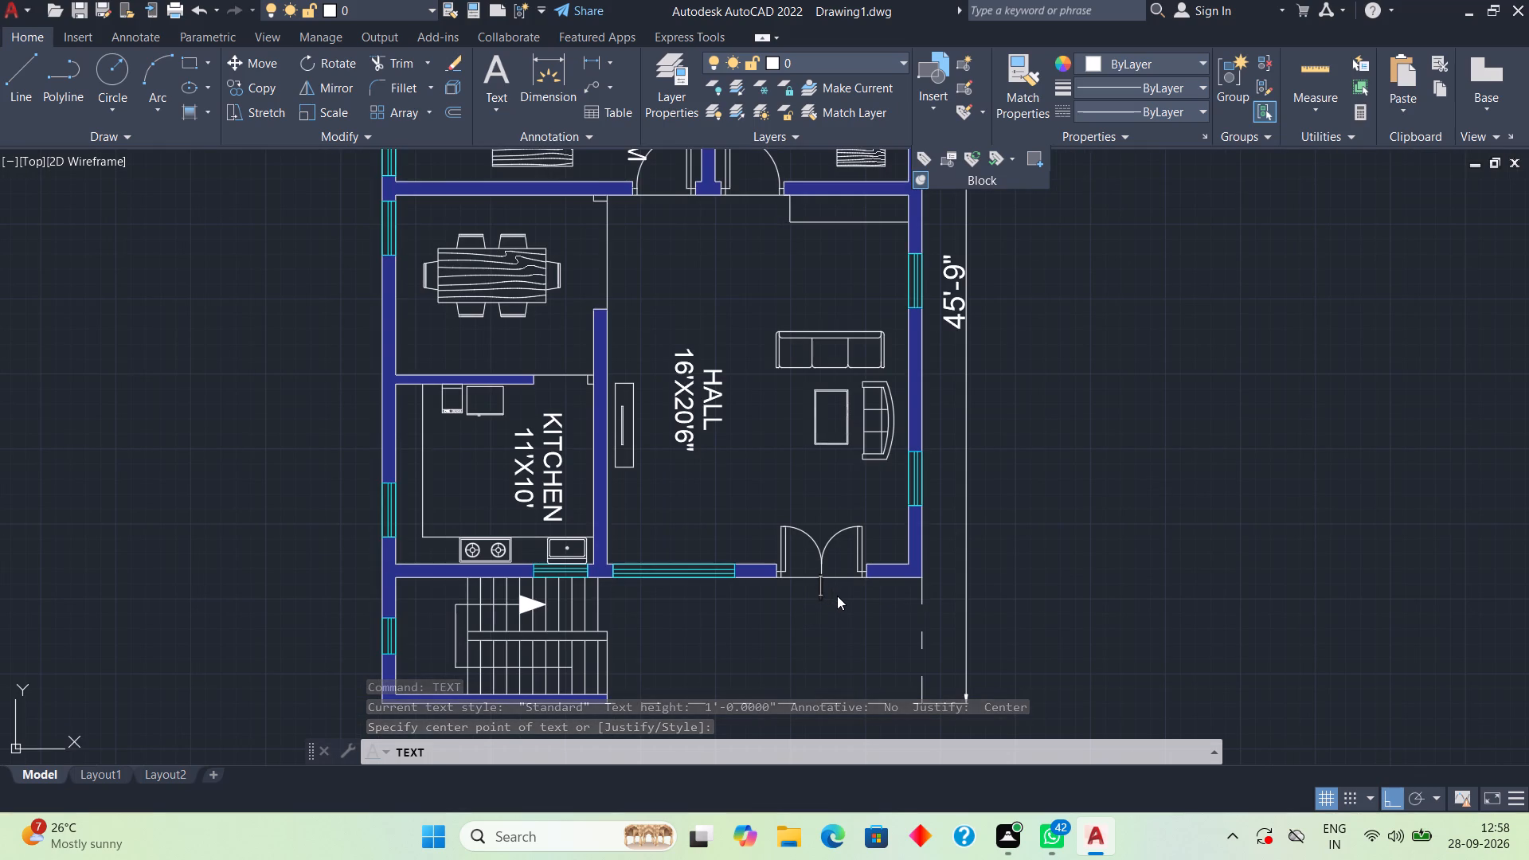
{"action": "key", "text": "m"}
{"action": "key", "text": "period"}
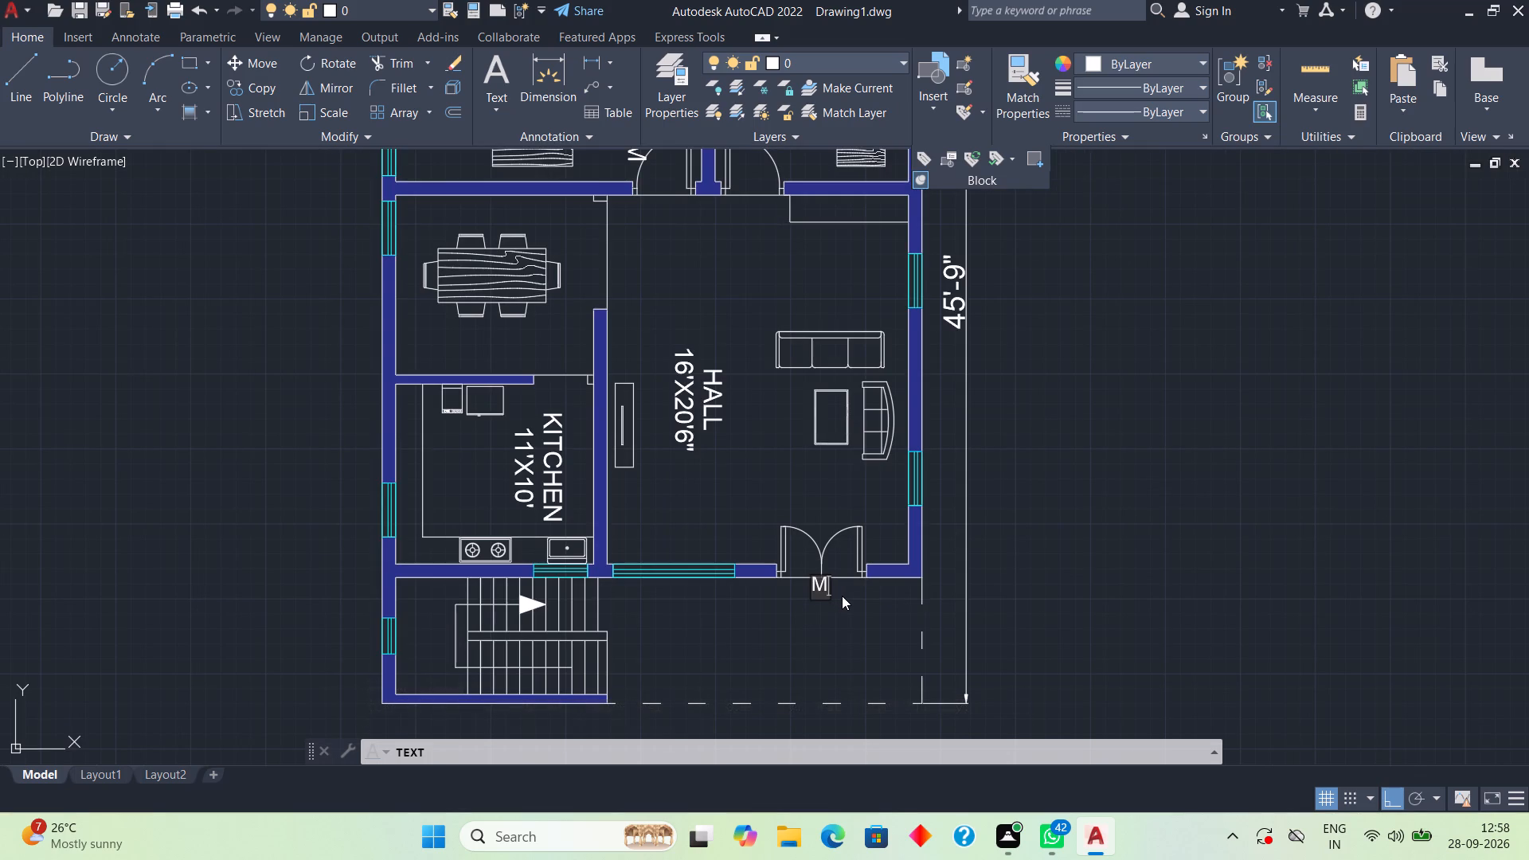
{"action": "key", "text": "d"}
Label the hall's wide window in the lower wall L.W, just below it.
{"action": "left_click", "coordinate": [660, 596]}
{"action": "key", "text": "l"}
{"action": "key", "text": "period"}
{"action": "key", "text": "w"}
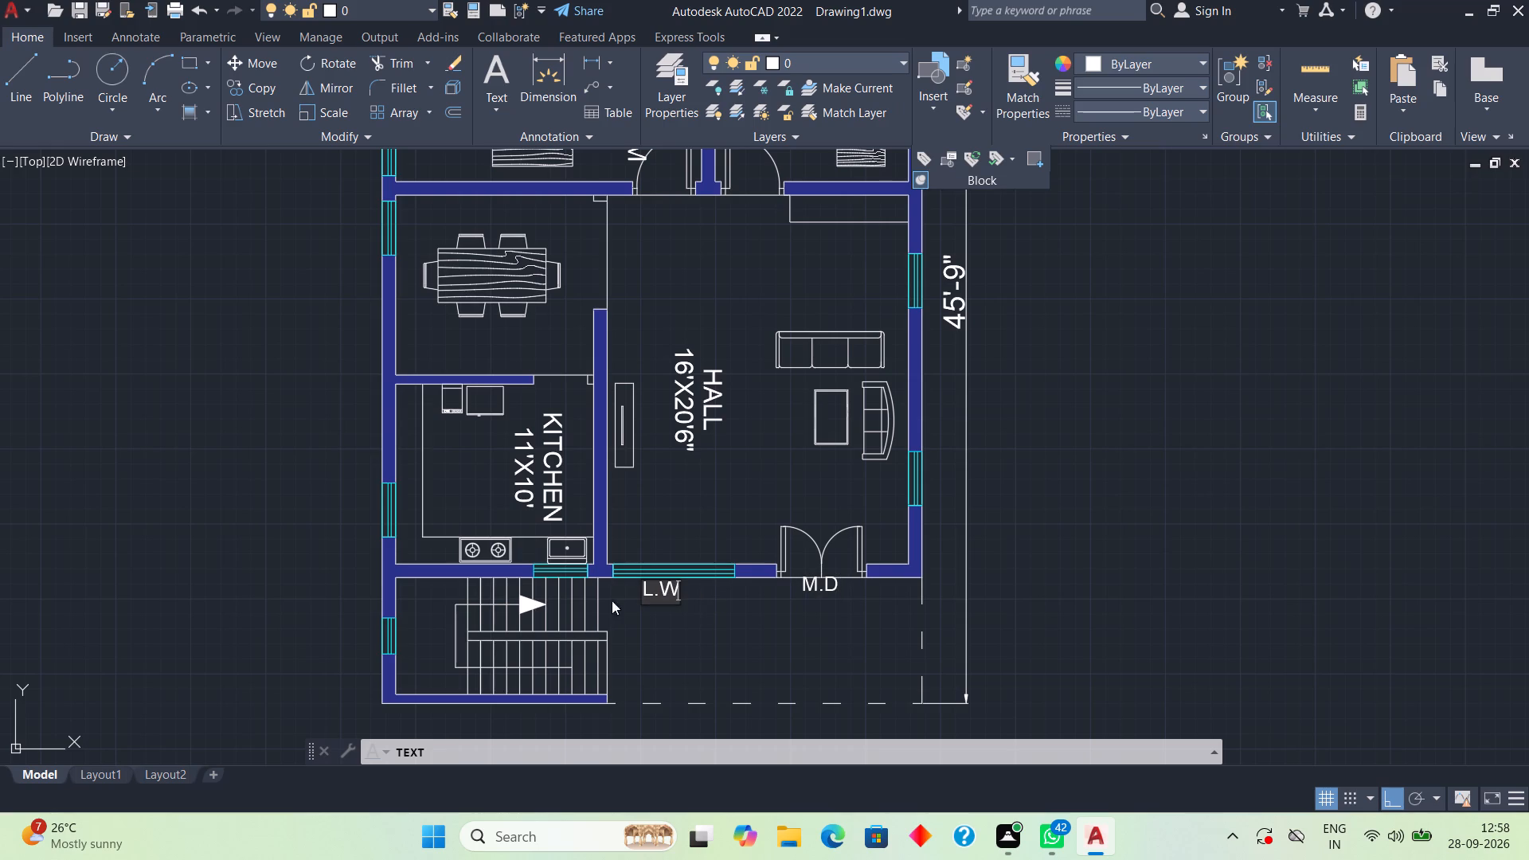
Label the kitchen's lower-wall window W, just below it over the stair treads.
{"action": "scroll", "coordinate": [557, 595], "scroll_direction": "up", "scroll_amount": 2}
{"action": "left_click", "coordinate": [557, 562]}
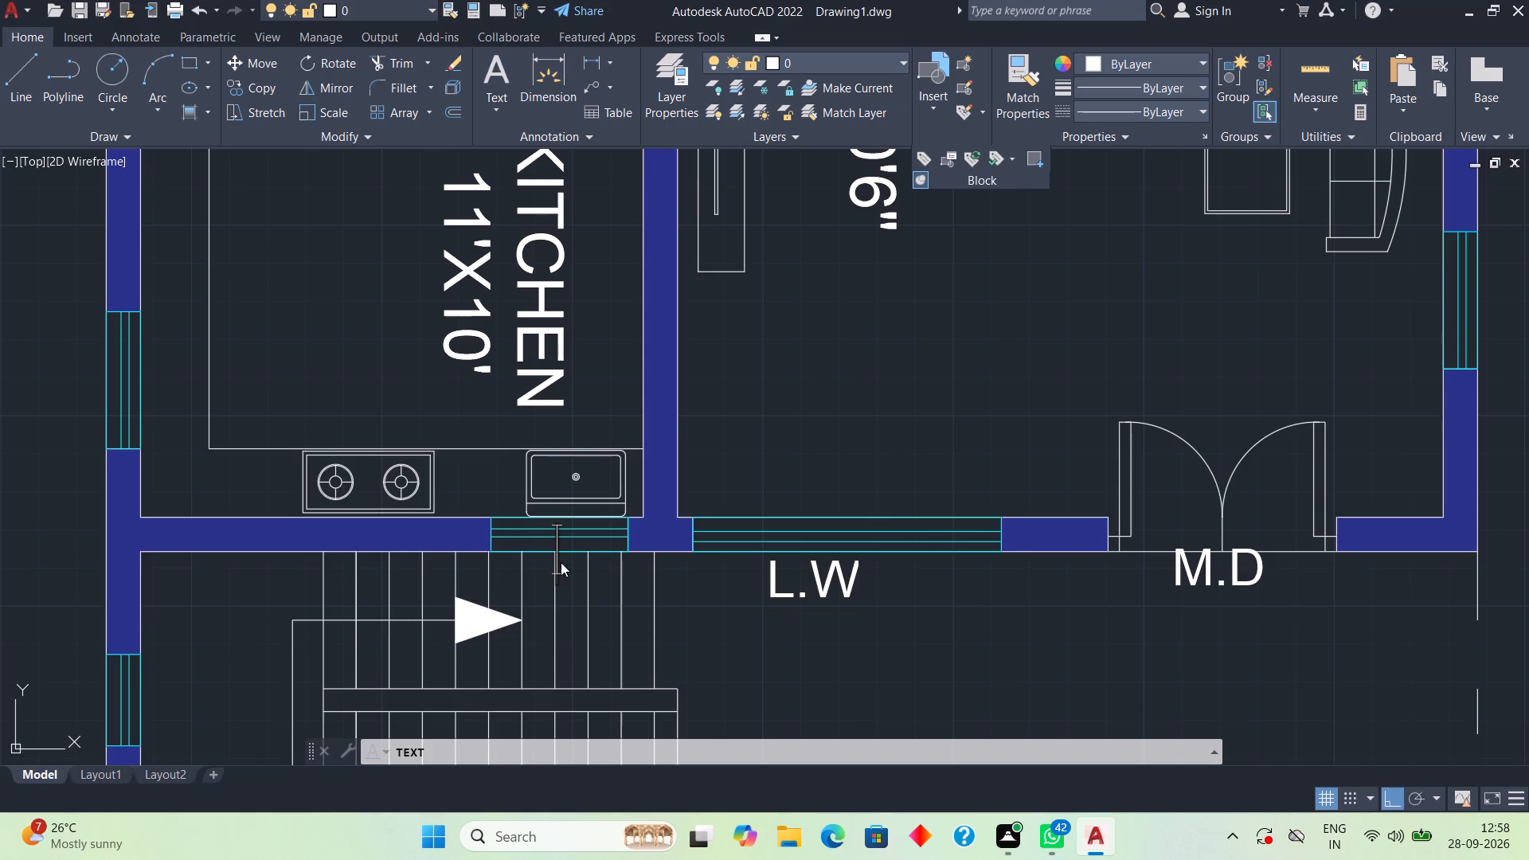
{"action": "left_click", "coordinate": [563, 580]}
{"action": "key", "text": "w"}
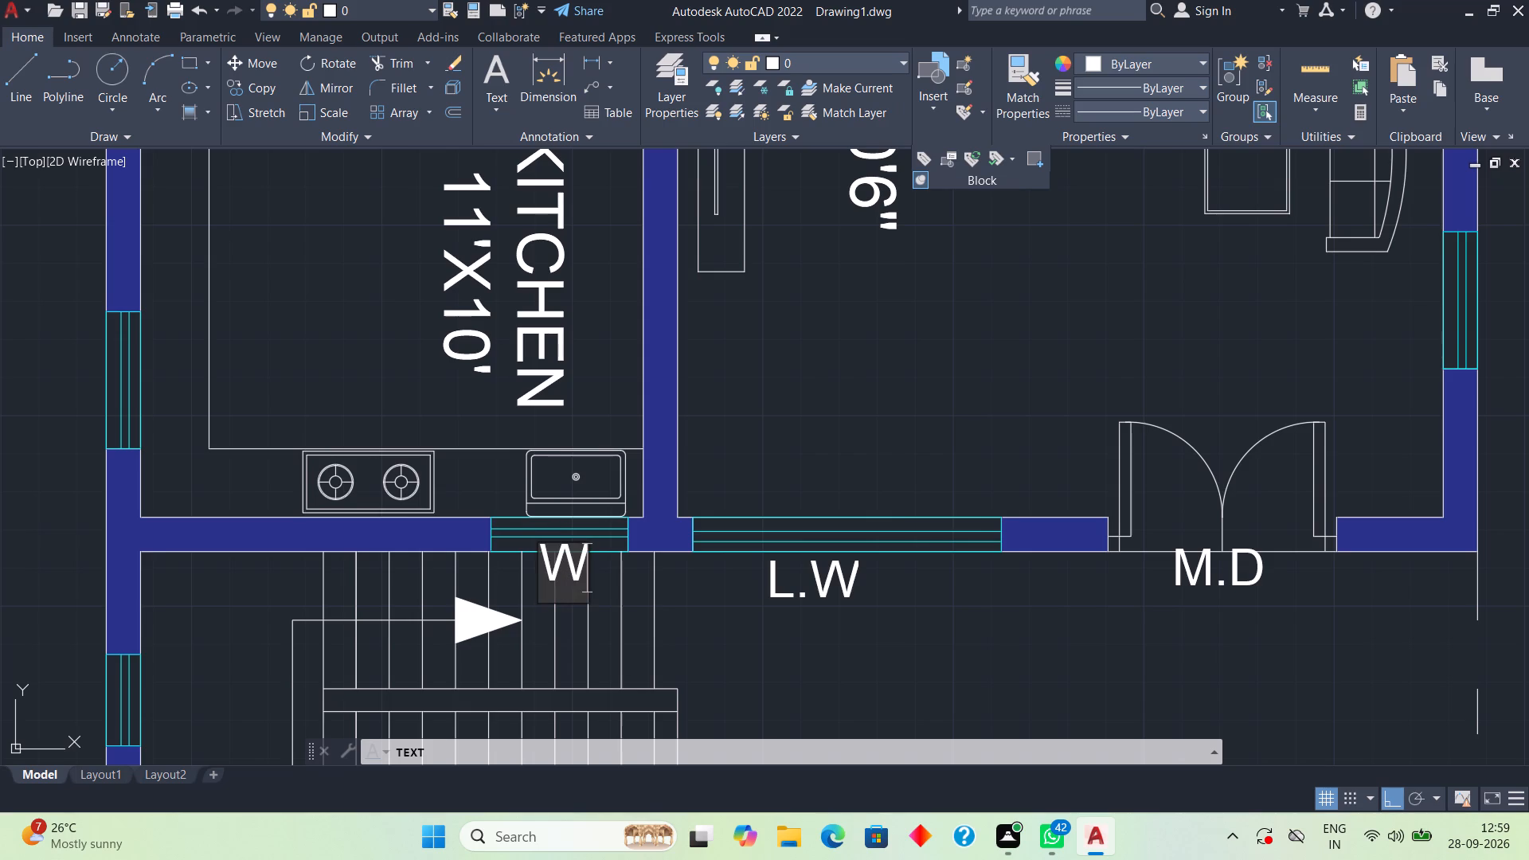
{"action": "key", "text": "BackSpace"}
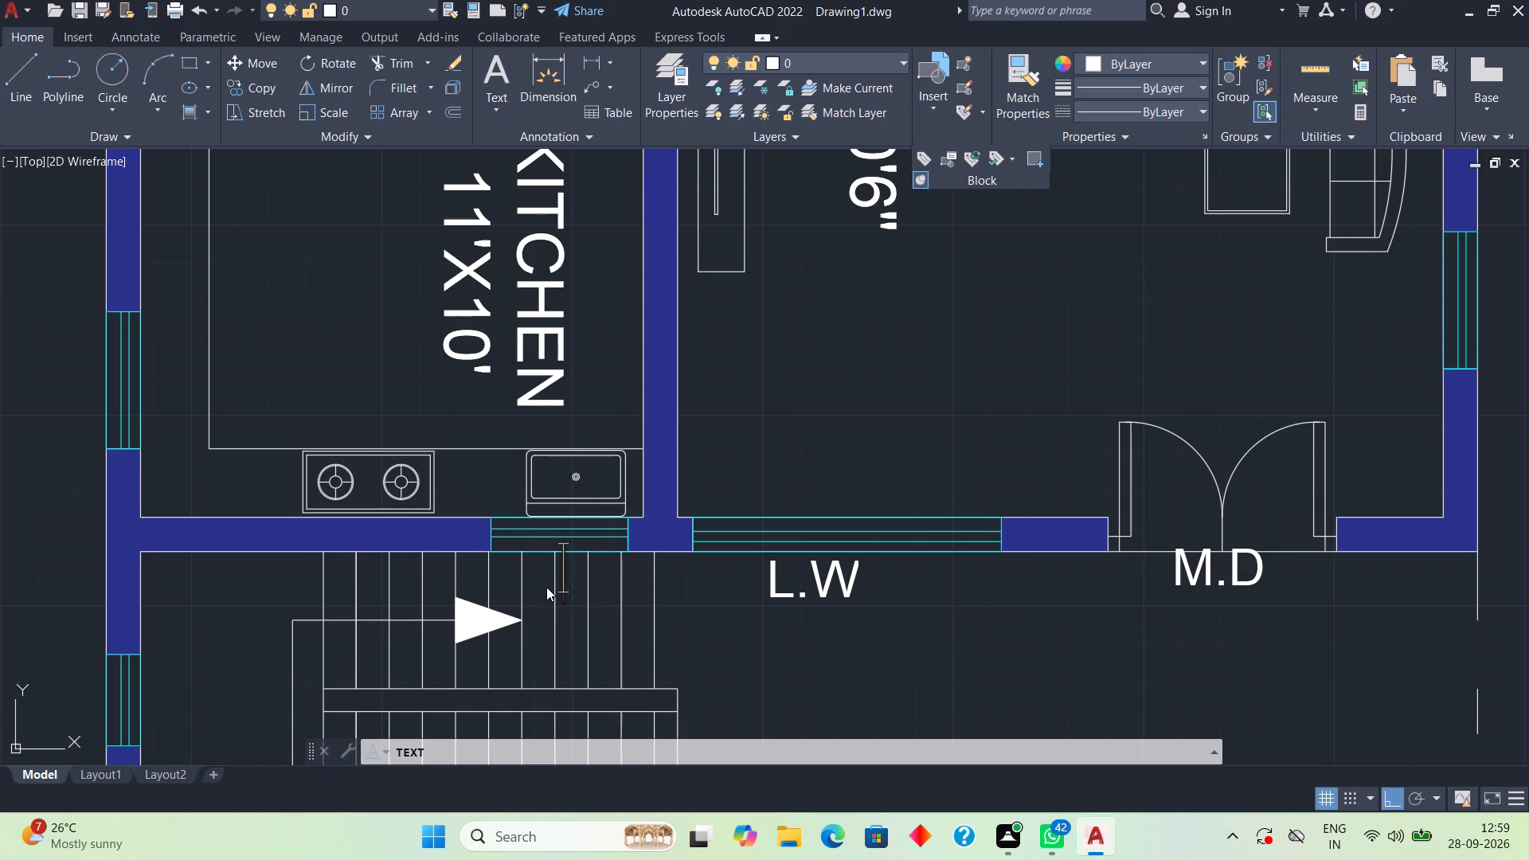
{"action": "left_click", "coordinate": [555, 592]}
{"action": "key", "text": "w"}
Label the master bedroom's upper-wall window W, between the wall and the 30' dimension line.
{"action": "scroll", "coordinate": [560, 588], "scroll_direction": "down", "scroll_amount": 2}
{"action": "middle_click_drag", "start_coordinate": [521, 579], "coordinate": [677, 568]}
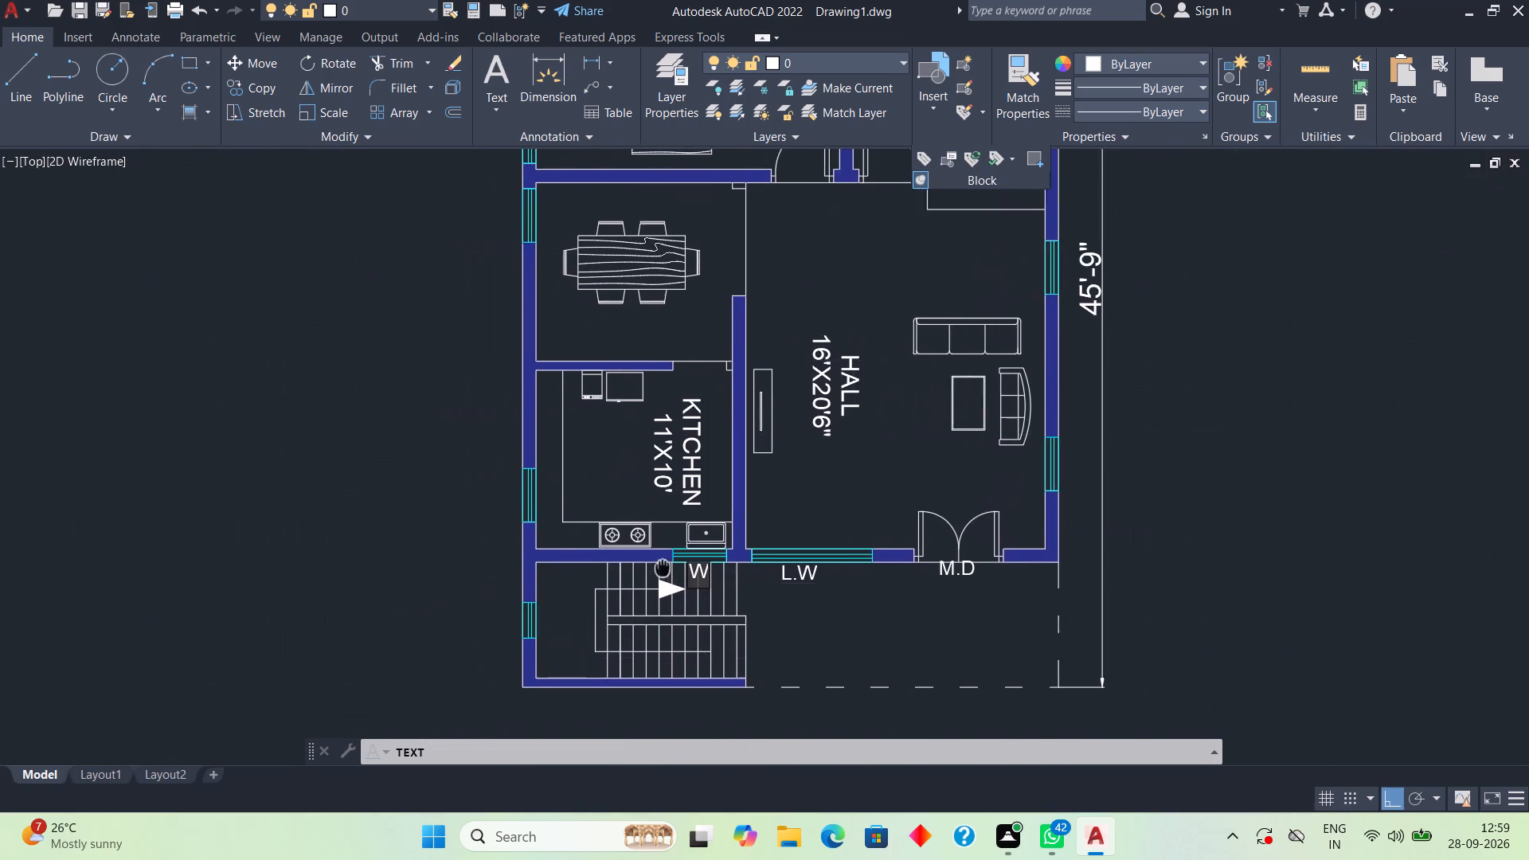
{"action": "middle_click_drag", "start_coordinate": [677, 568], "coordinate": [779, 576]}
{"action": "middle_click_drag", "start_coordinate": [722, 495], "coordinate": [626, 859]}
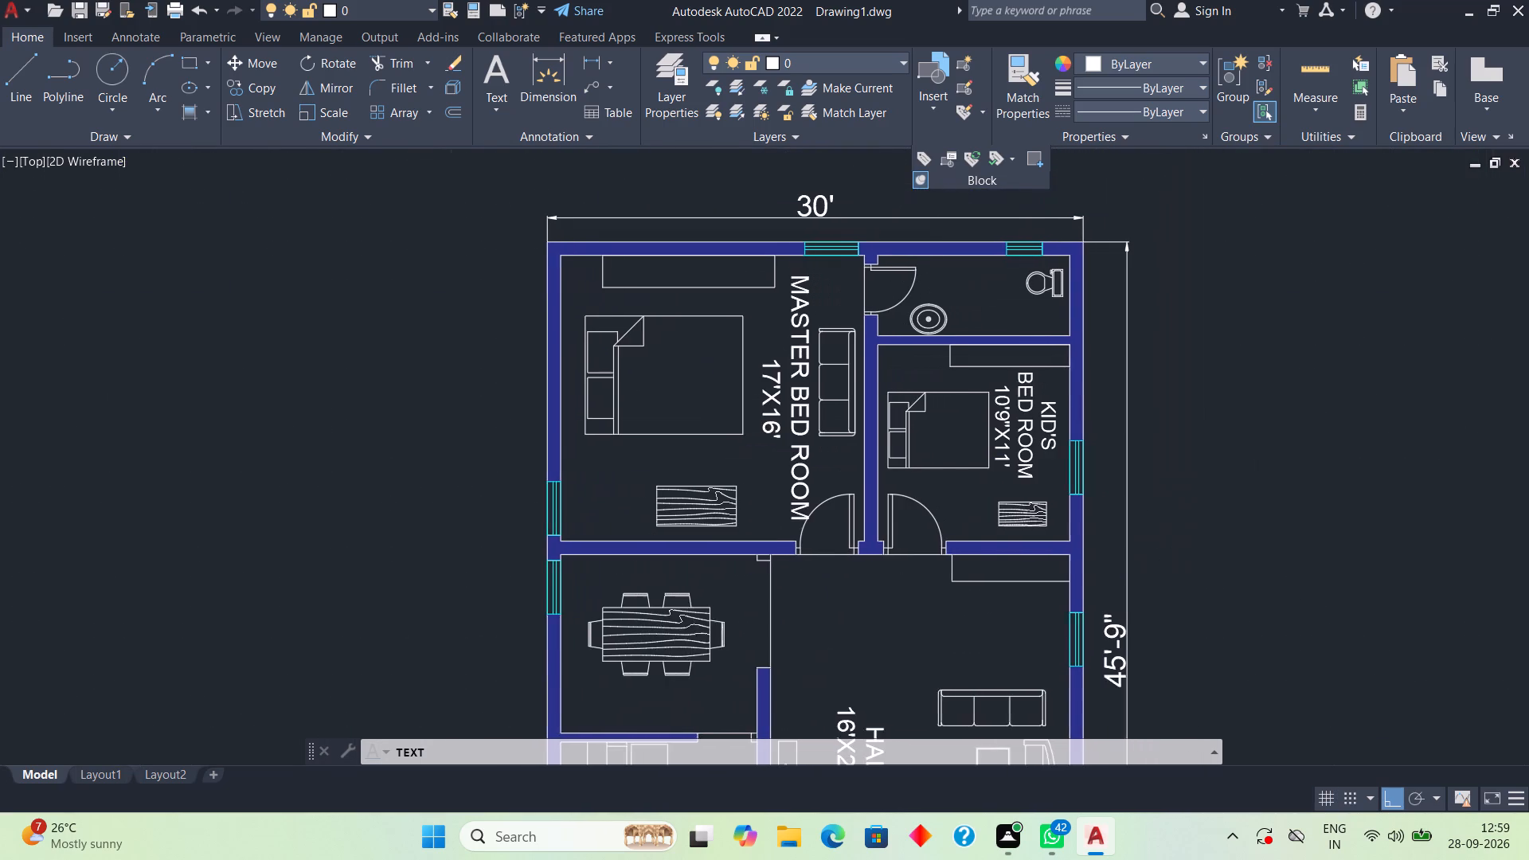
{"action": "middle_click_drag", "start_coordinate": [626, 859], "coordinate": [620, 846]}
{"action": "middle_click_drag", "start_coordinate": [763, 305], "coordinate": [761, 552]}
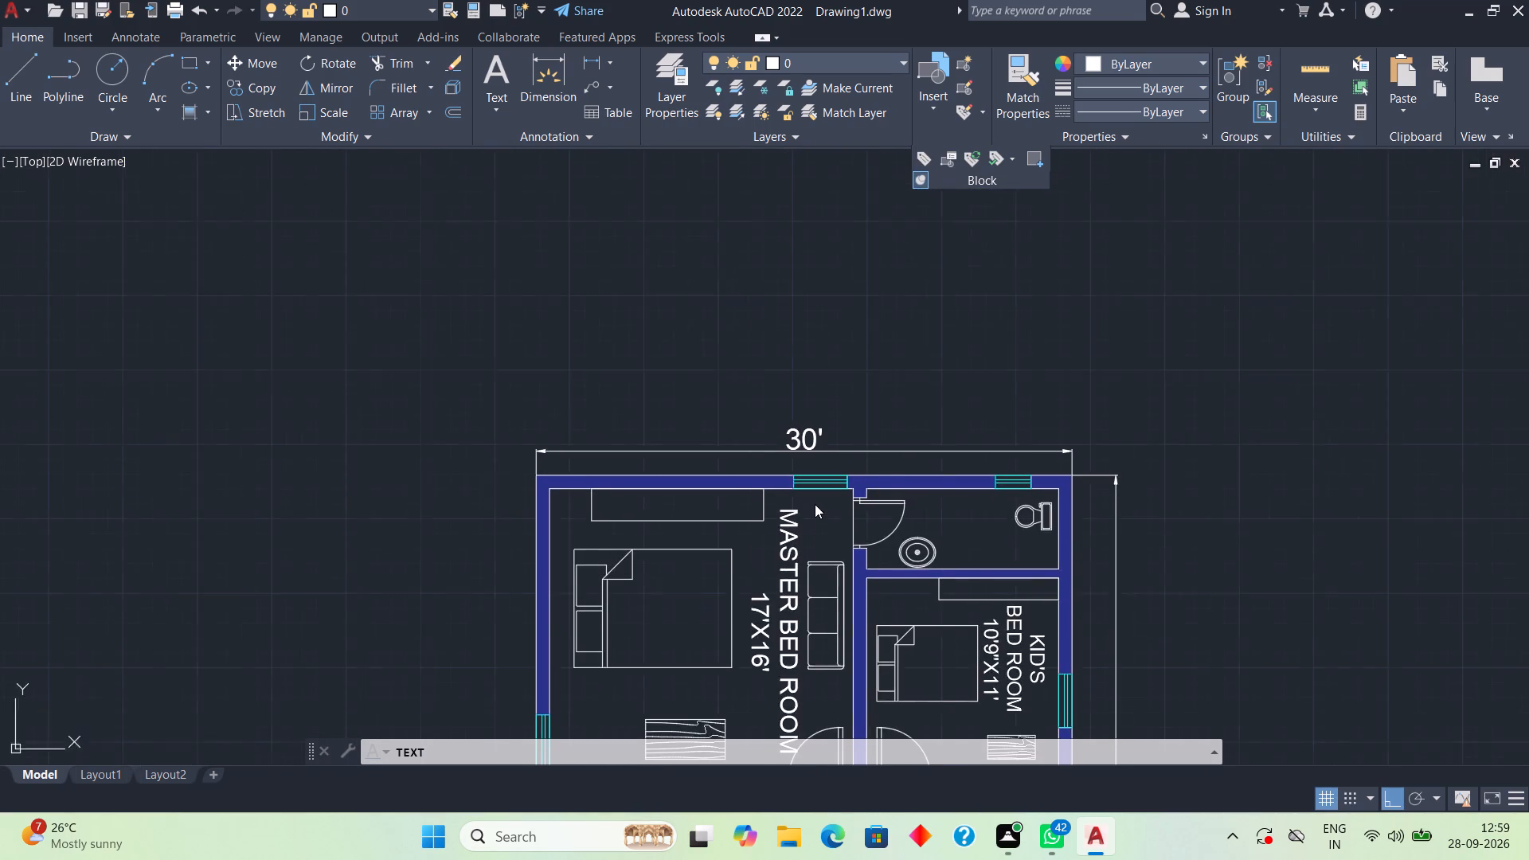
{"action": "scroll", "coordinate": [815, 504], "scroll_direction": "up", "scroll_amount": 1}
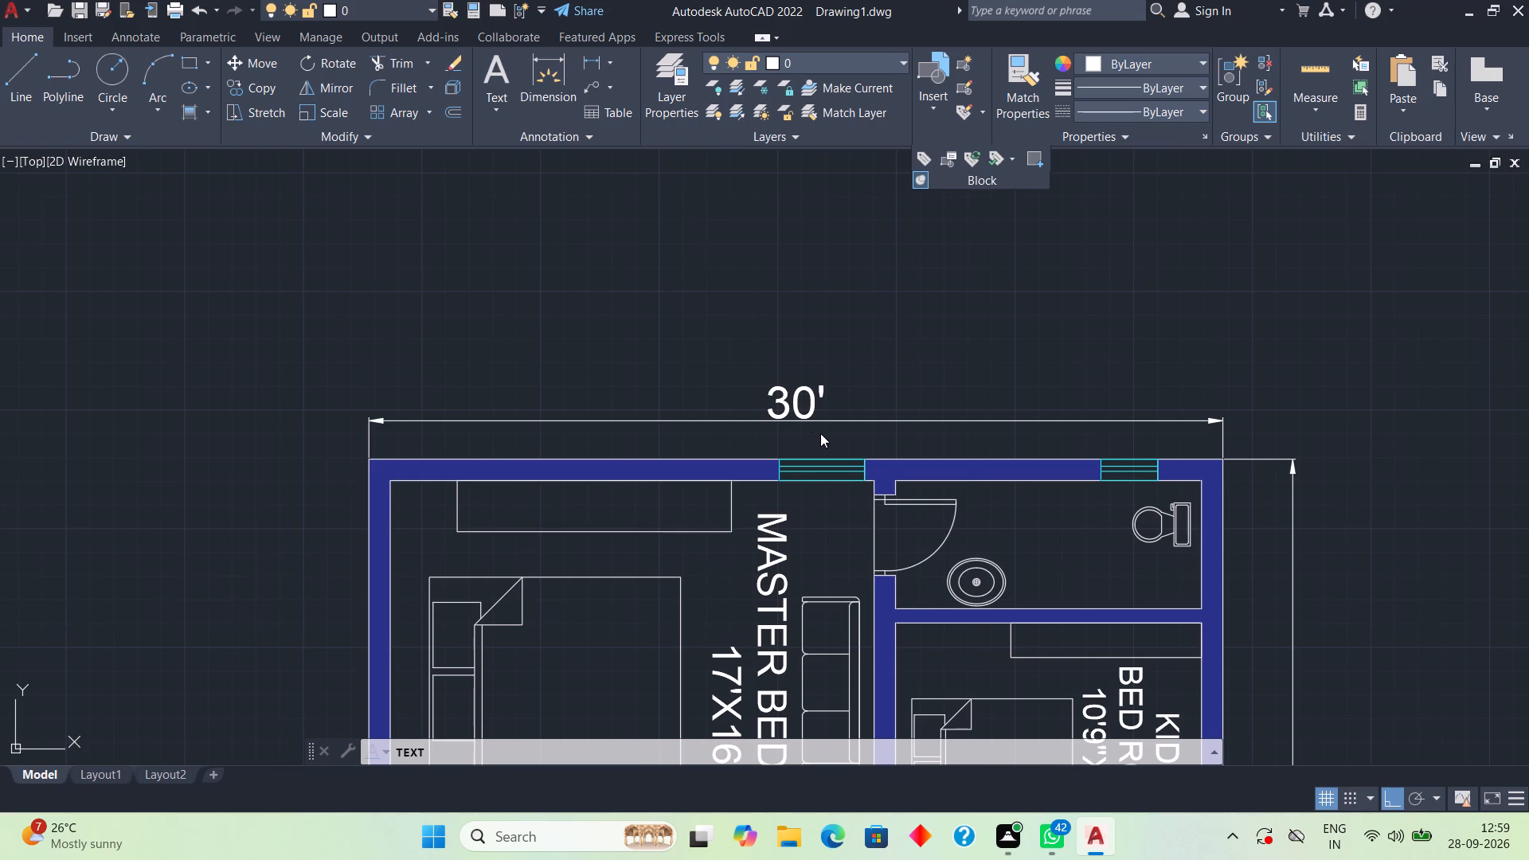
{"action": "left_click", "coordinate": [820, 433]}
{"action": "key", "text": "w"}
{"action": "key", "text": "BackSpace"}
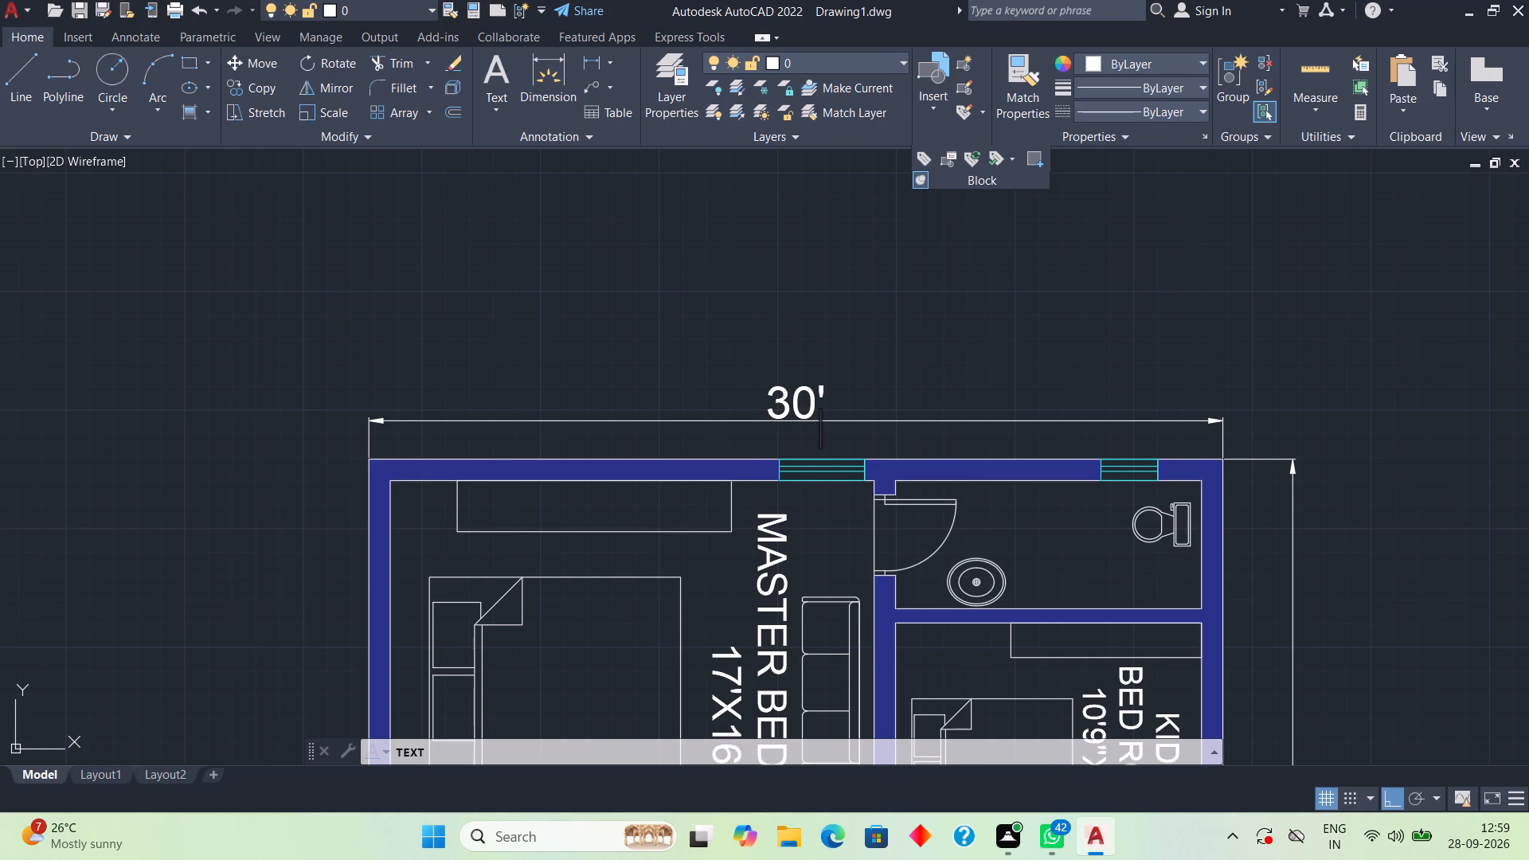
{"action": "left_click", "coordinate": [819, 448]}
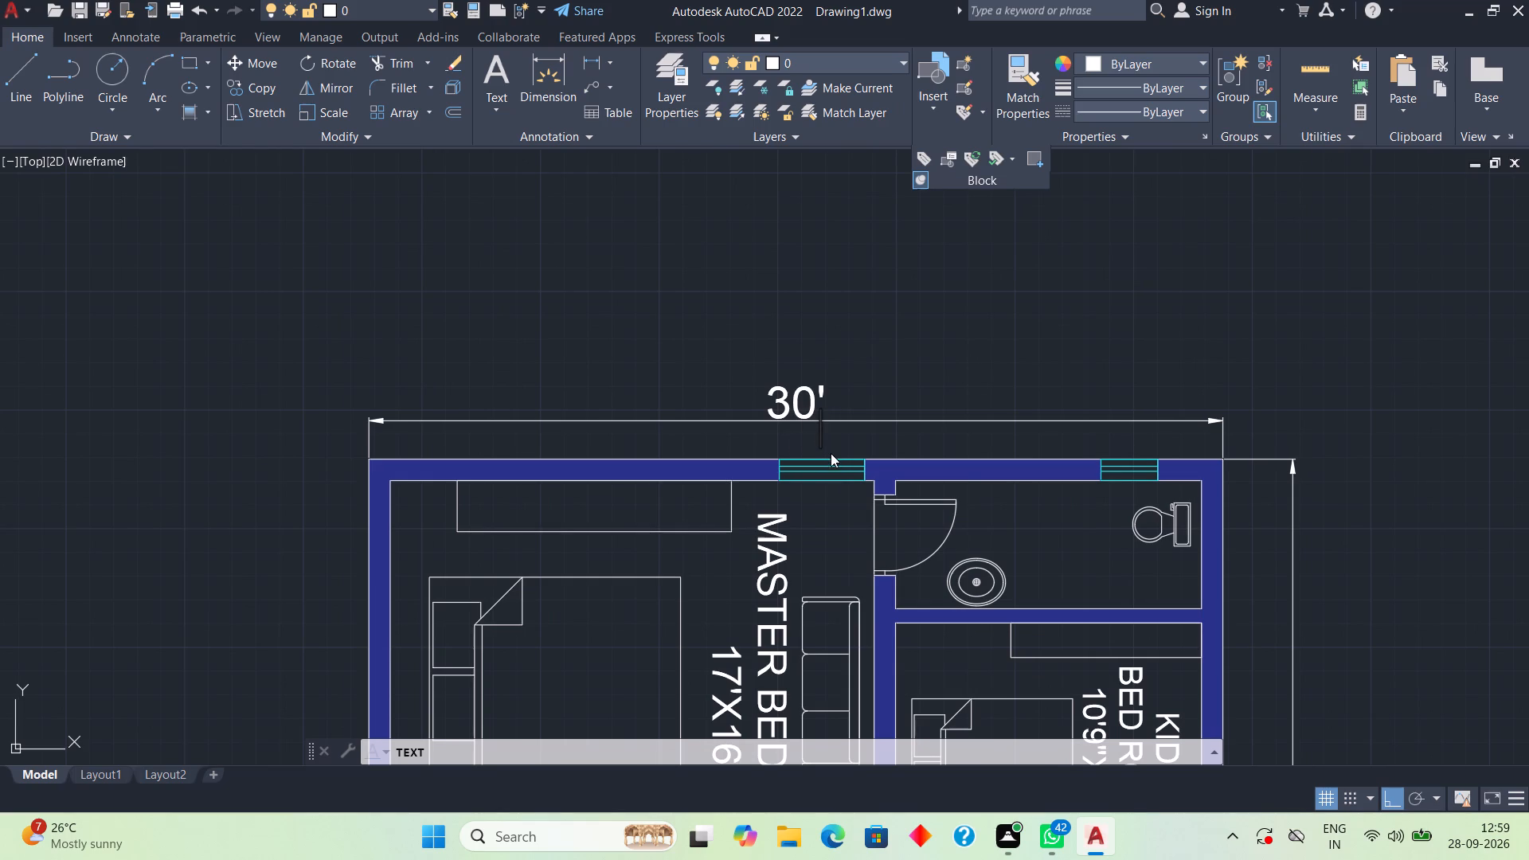
{"action": "left_click", "coordinate": [828, 452]}
{"action": "key", "text": "w"}
Label the toilet's ventilator V, just above its opening in the upper exterior wall.
{"action": "left_click", "coordinate": [1133, 439]}
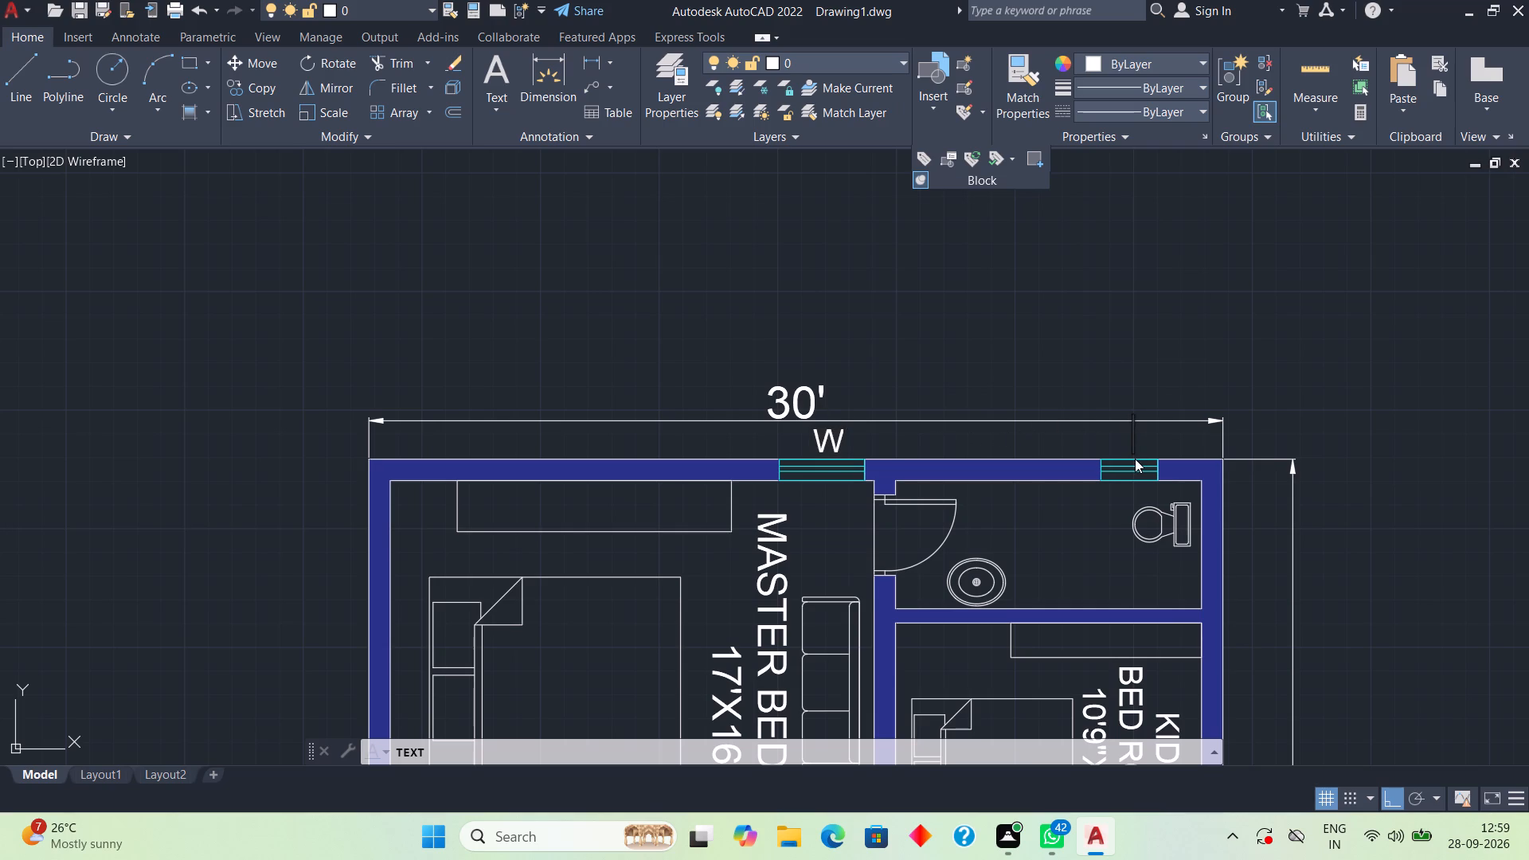
{"action": "left_click", "coordinate": [1135, 448]}
{"action": "key", "text": "v"}
{"action": "left_click", "coordinate": [1158, 443]}
Label the dining area DINING with the size 11'X10' on a second line, just below the dining table.
{"action": "scroll", "coordinate": [1121, 596], "scroll_direction": "down", "scroll_amount": 2}
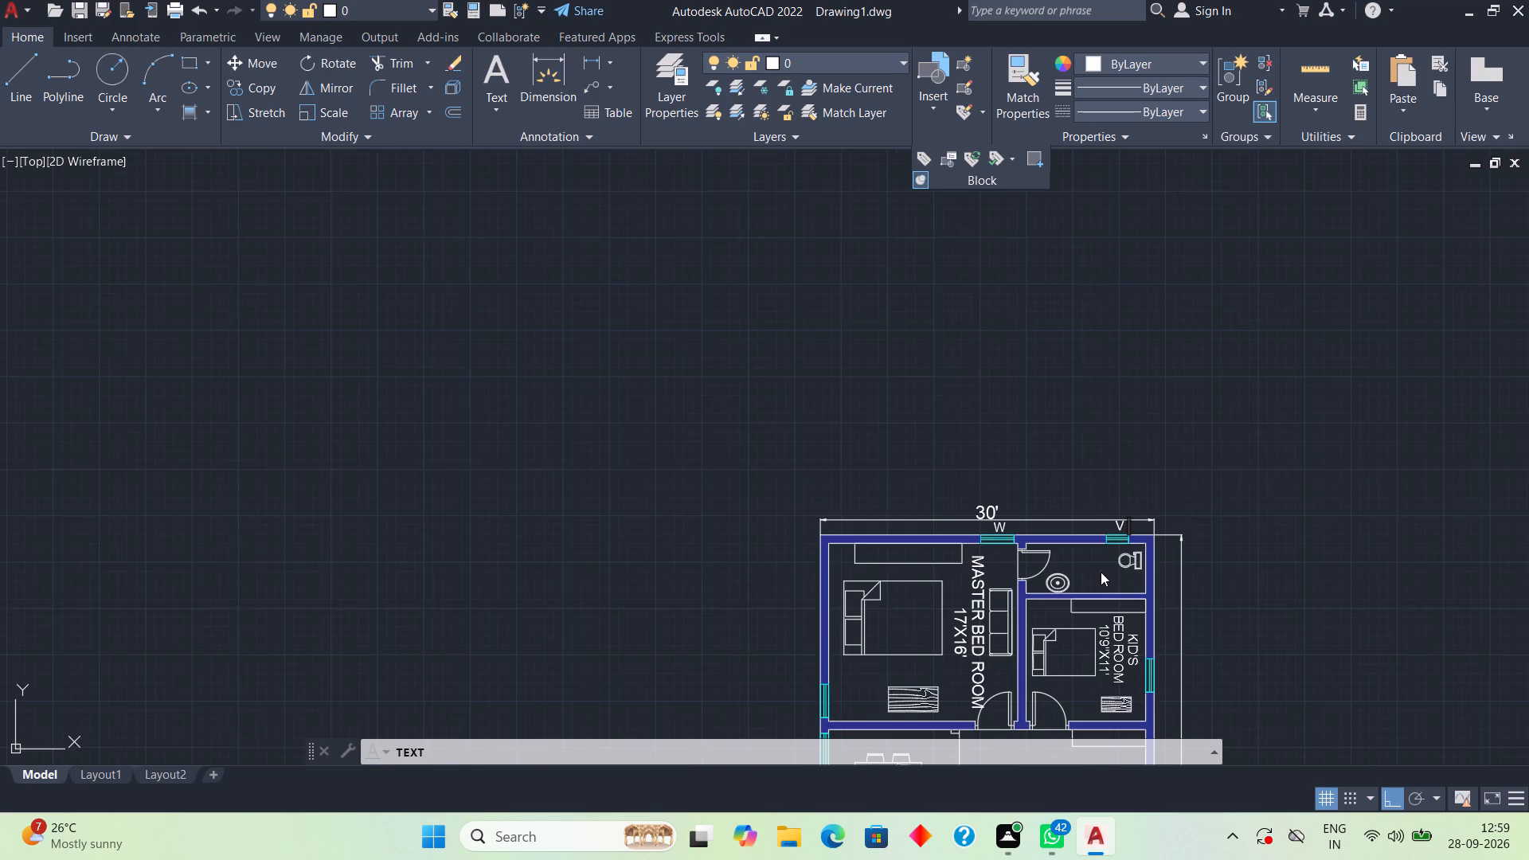
{"action": "middle_click_drag", "start_coordinate": [1093, 580], "coordinate": [956, 364]}
{"action": "scroll", "coordinate": [959, 483], "scroll_direction": "up", "scroll_amount": 1}
{"action": "middle_click_drag", "start_coordinate": [682, 659], "coordinate": [691, 511]}
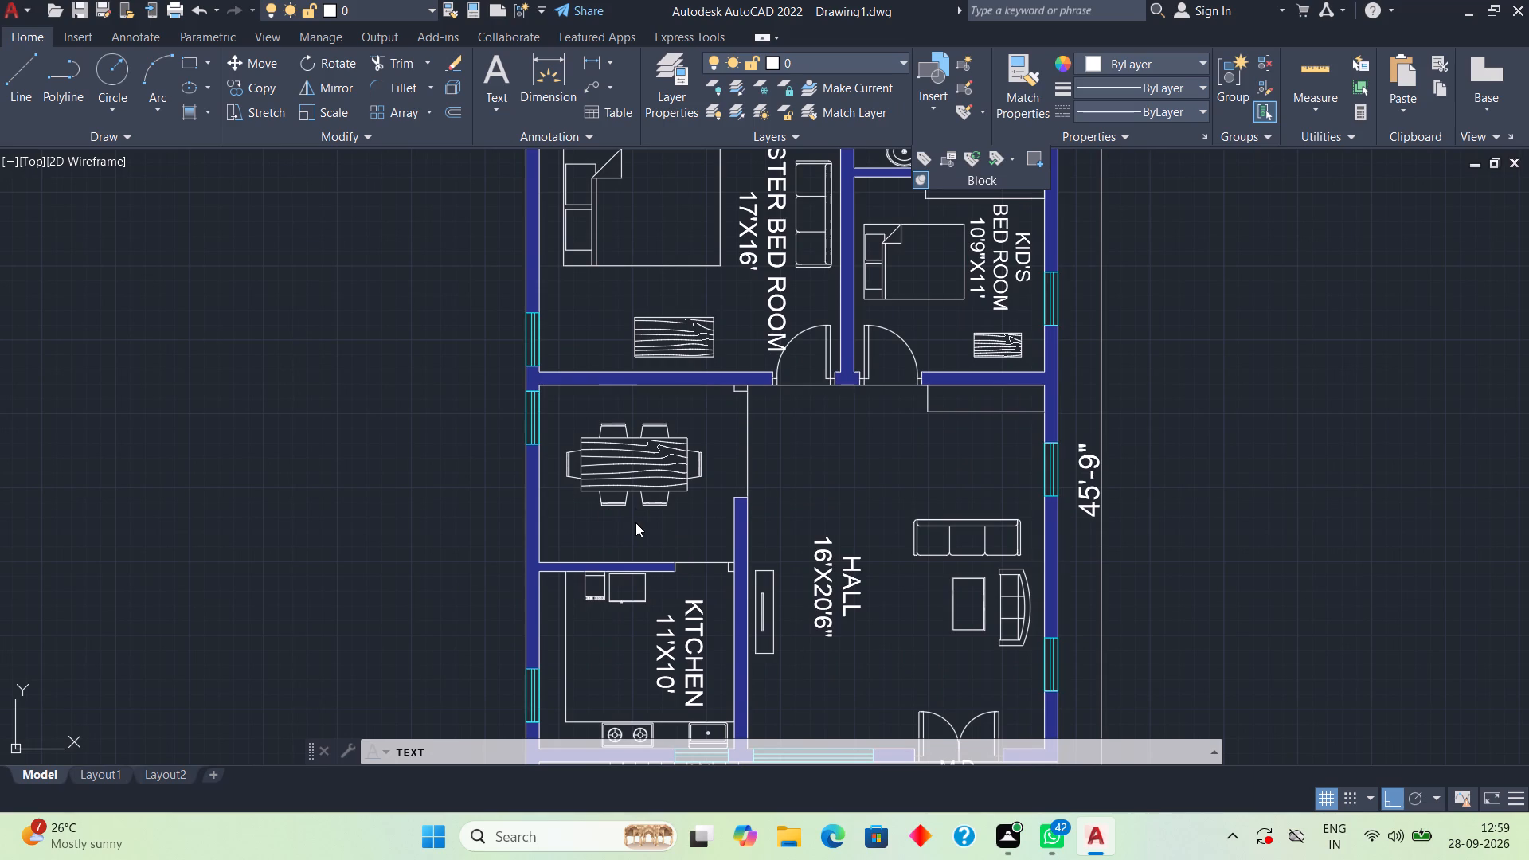
{"action": "left_click", "coordinate": [635, 522]}
{"action": "scroll", "coordinate": [633, 541], "scroll_direction": "up", "scroll_amount": 1}
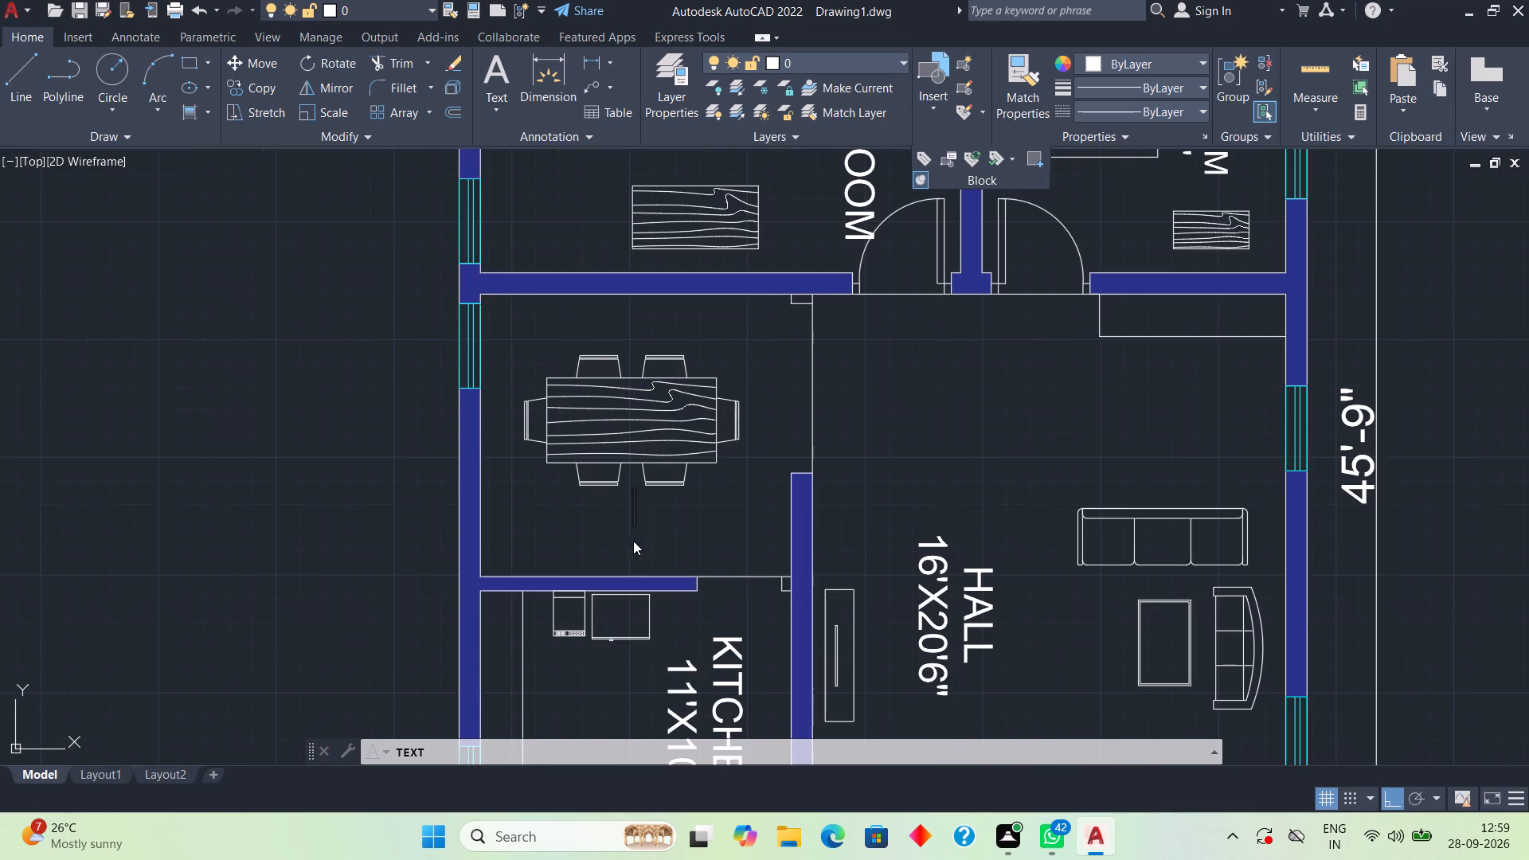
{"action": "left_click", "coordinate": [632, 526]}
{"action": "key", "text": "d"}
{"action": "type", "text": "INING"}
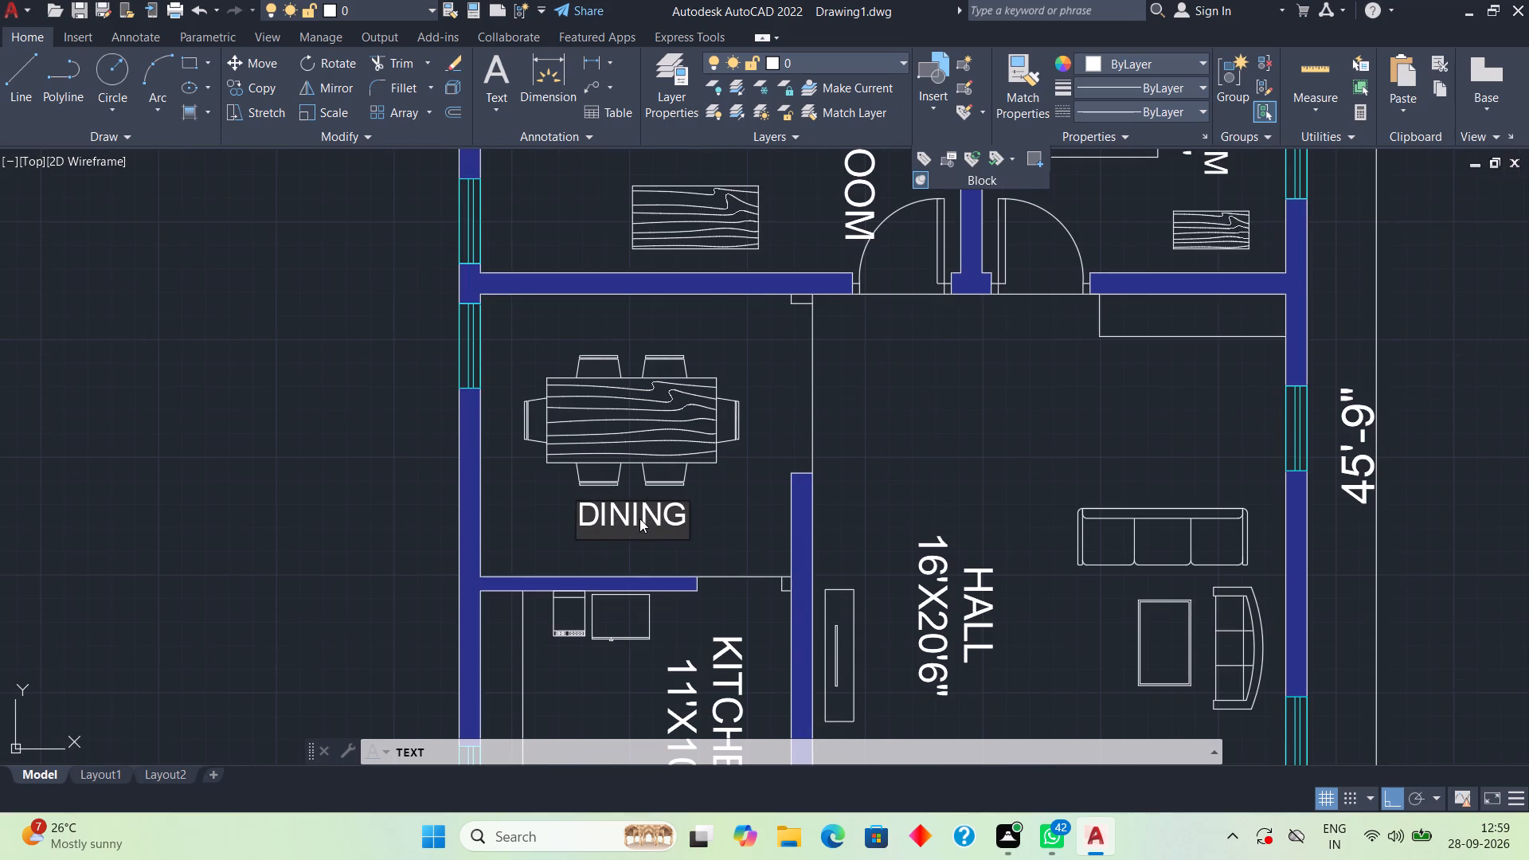
{"action": "key", "text": "Return"}
{"action": "type", "text": "11"}
{"action": "type", "text": "'X"}
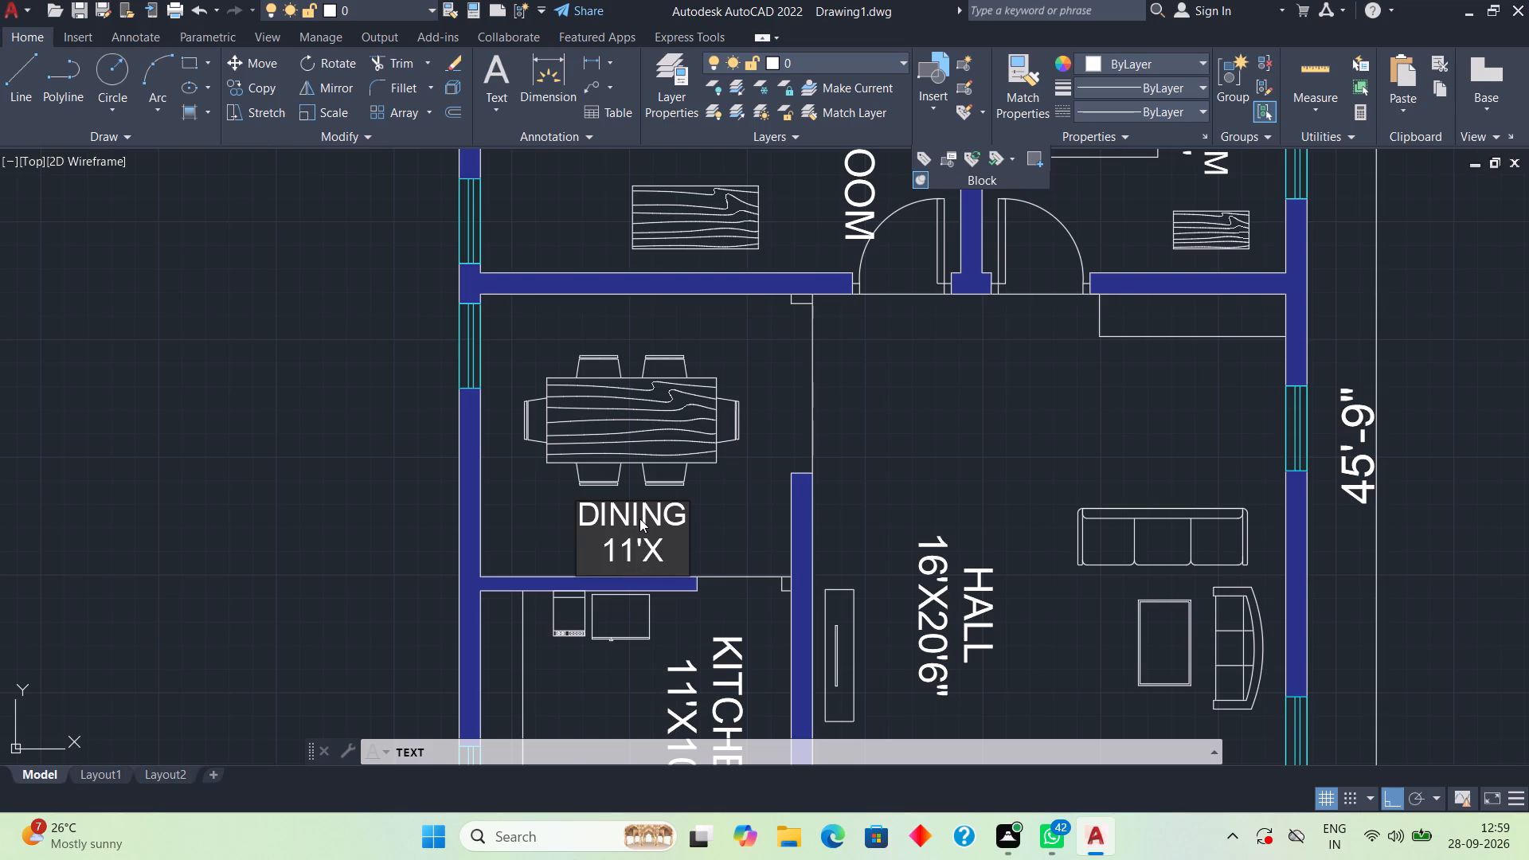
{"action": "type", "text": "10'"}
Label the attached toilet A.TOILET with the size 10'9"X4'6" on a second line, between its door and the WC.
{"action": "scroll", "coordinate": [639, 518], "scroll_direction": "down", "scroll_amount": 3}
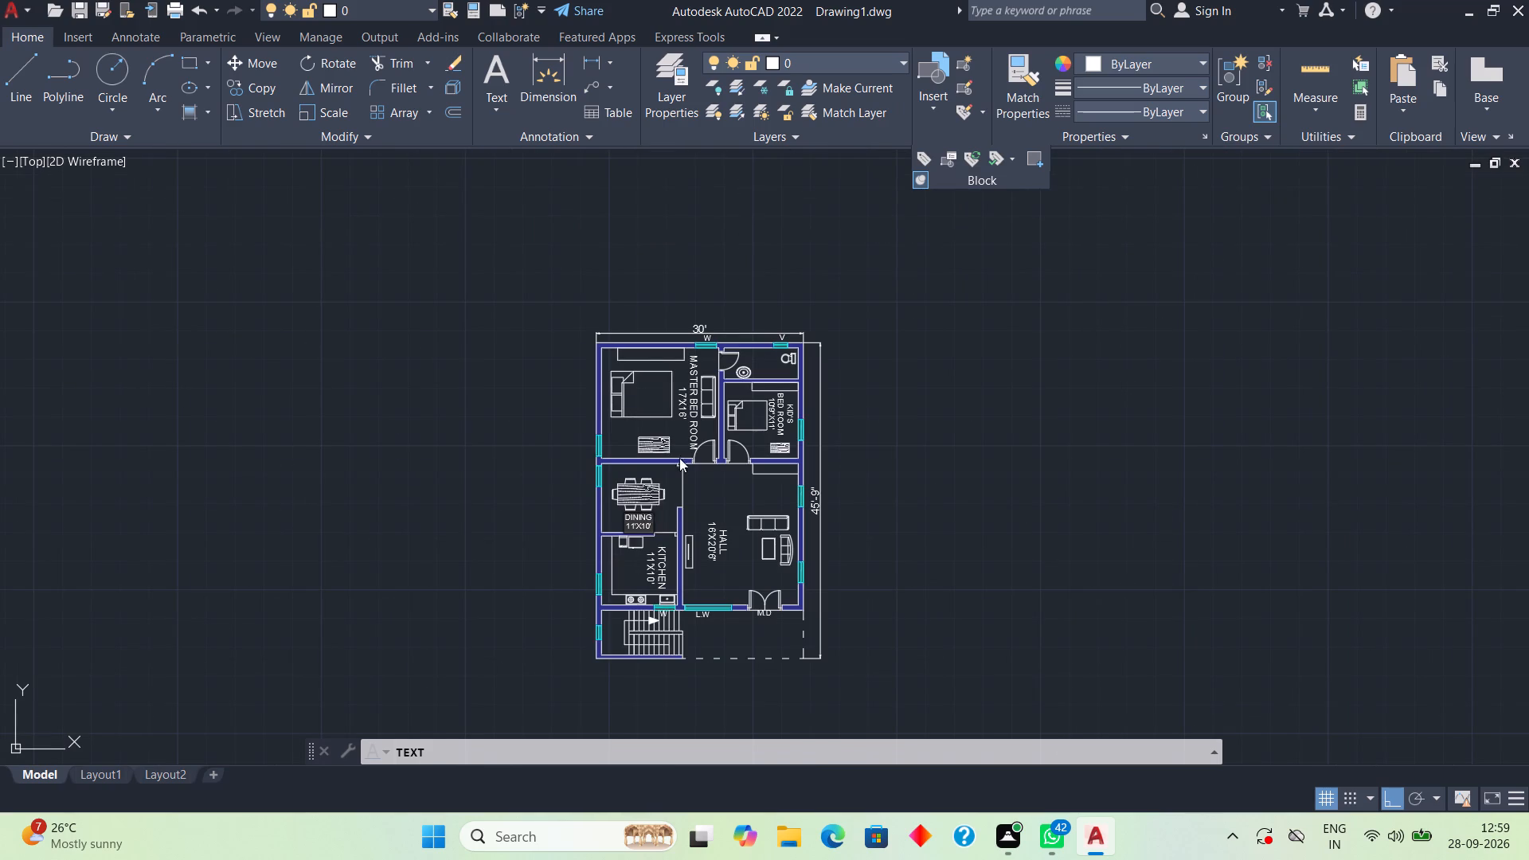
{"action": "scroll", "coordinate": [818, 369], "scroll_direction": "up", "scroll_amount": 2}
{"action": "scroll", "coordinate": [722, 364], "scroll_direction": "up", "scroll_amount": 2}
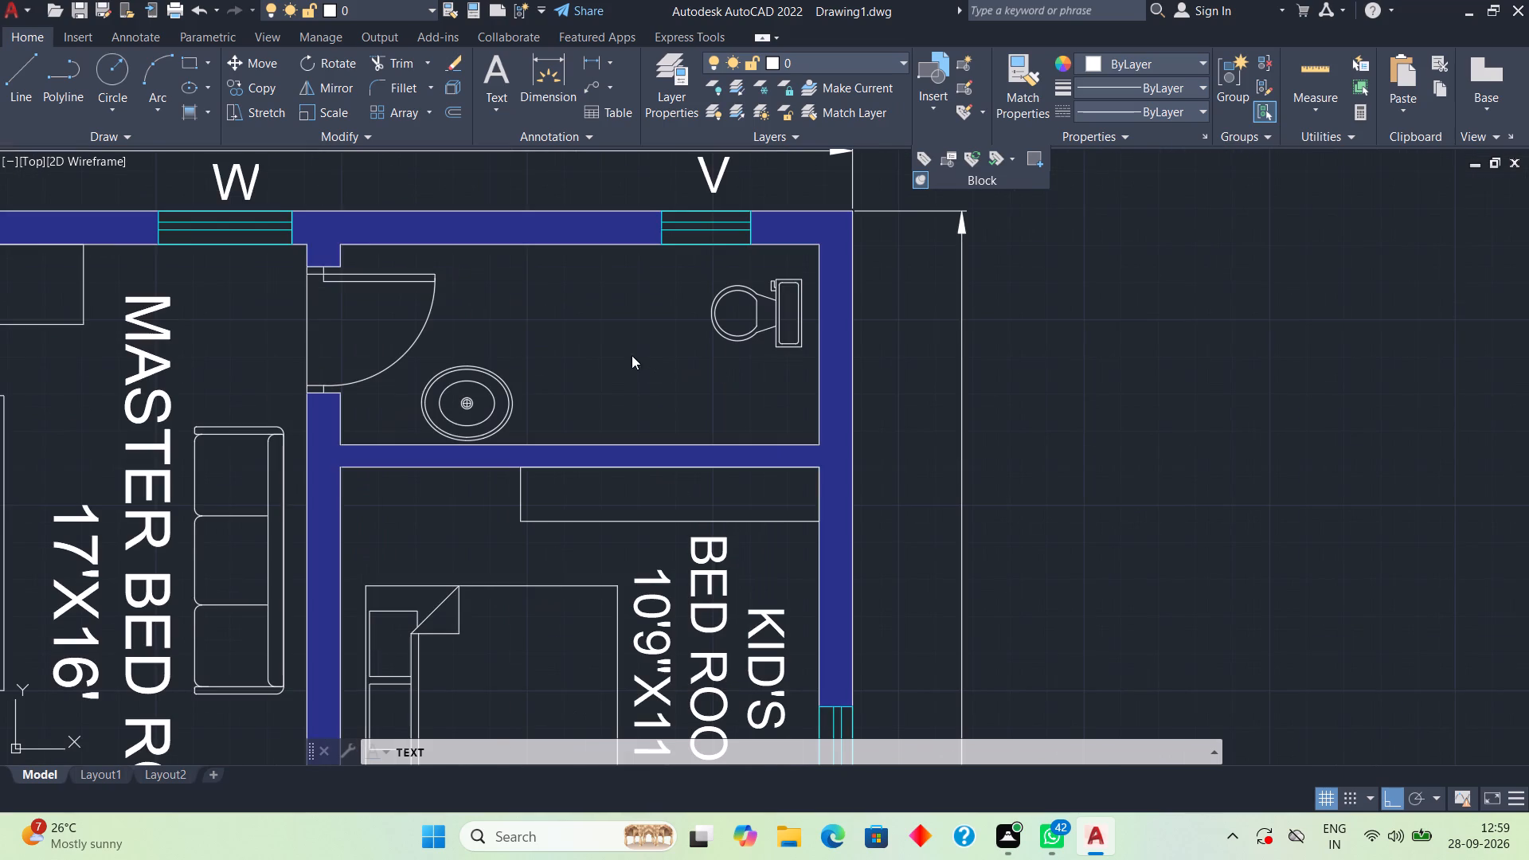
{"action": "left_click", "coordinate": [594, 269]}
{"action": "key", "text": "a"}
{"action": "key", "text": "BackSpace"}
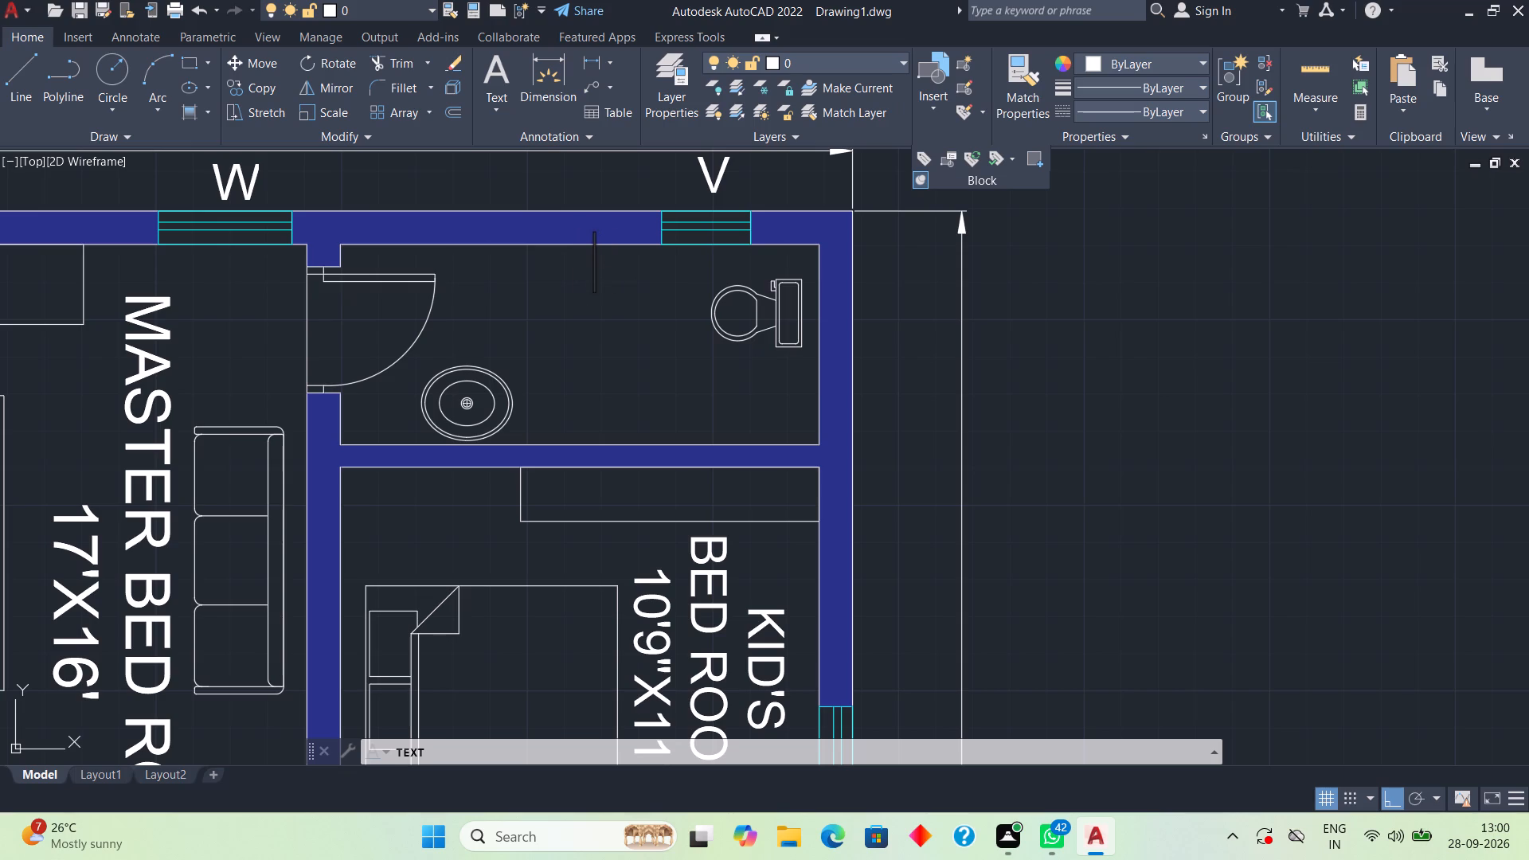
{"action": "left_click", "coordinate": [592, 283]}
{"action": "key", "text": "a"}
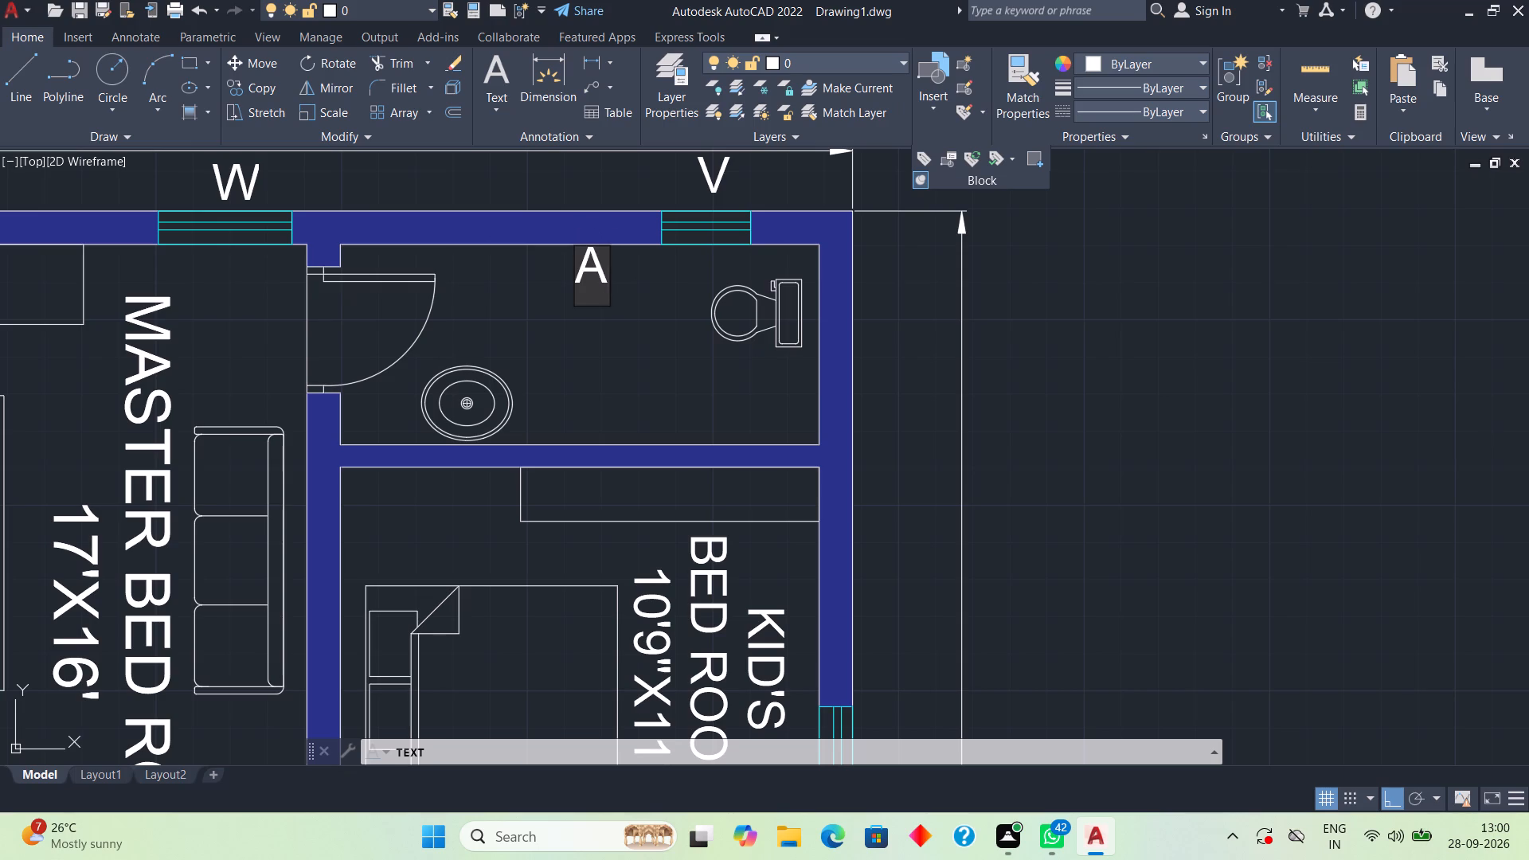
{"action": "key", "text": "period"}
{"action": "type", "text": "TOILET"}
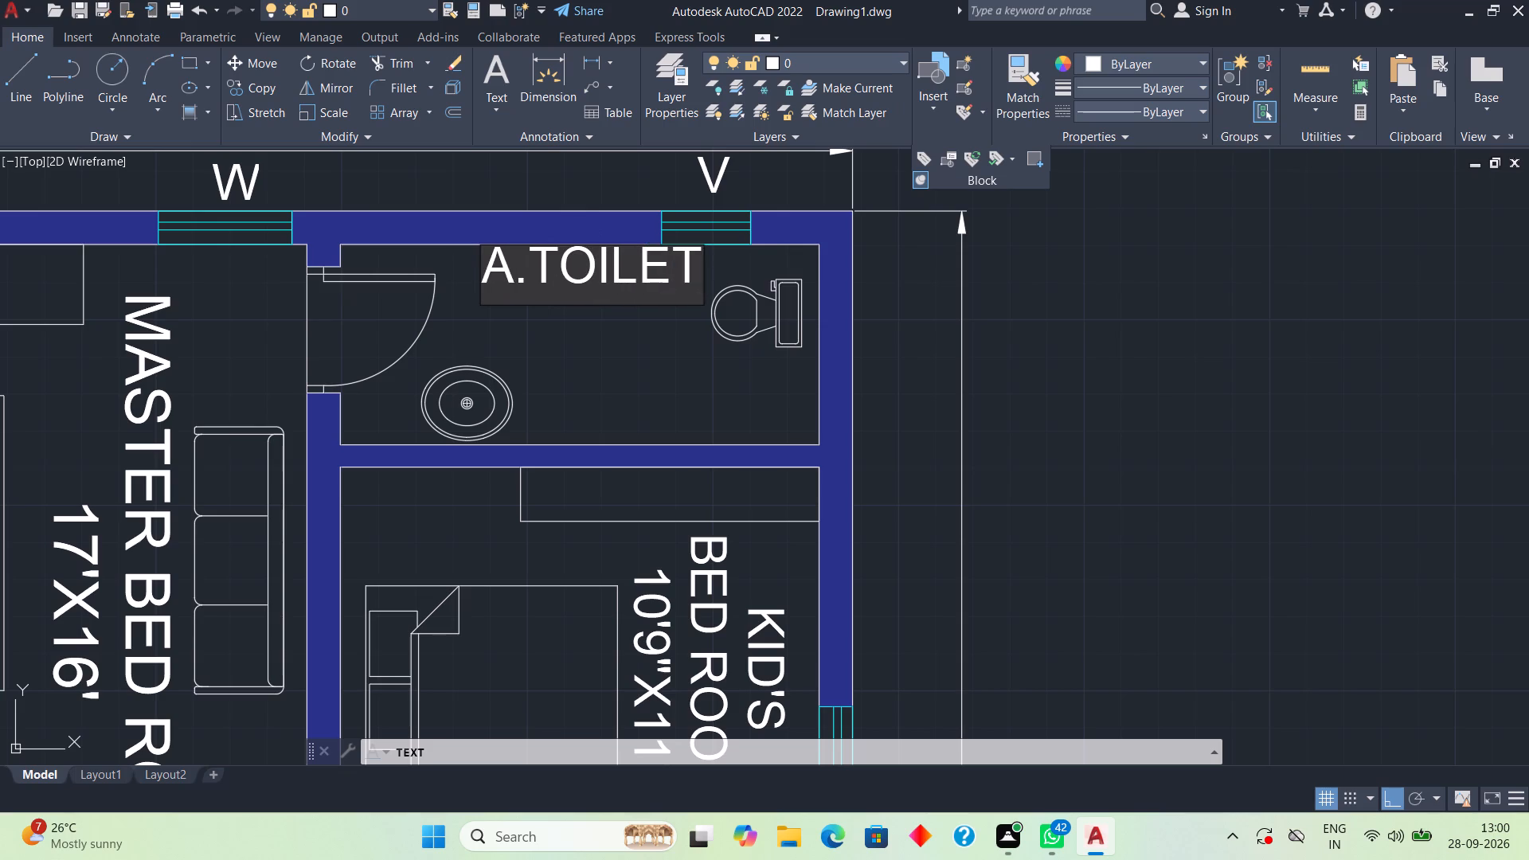
{"action": "key", "text": "Return"}
{"action": "type", "text": "10"}
{"action": "key", "text": "apostrophe"}
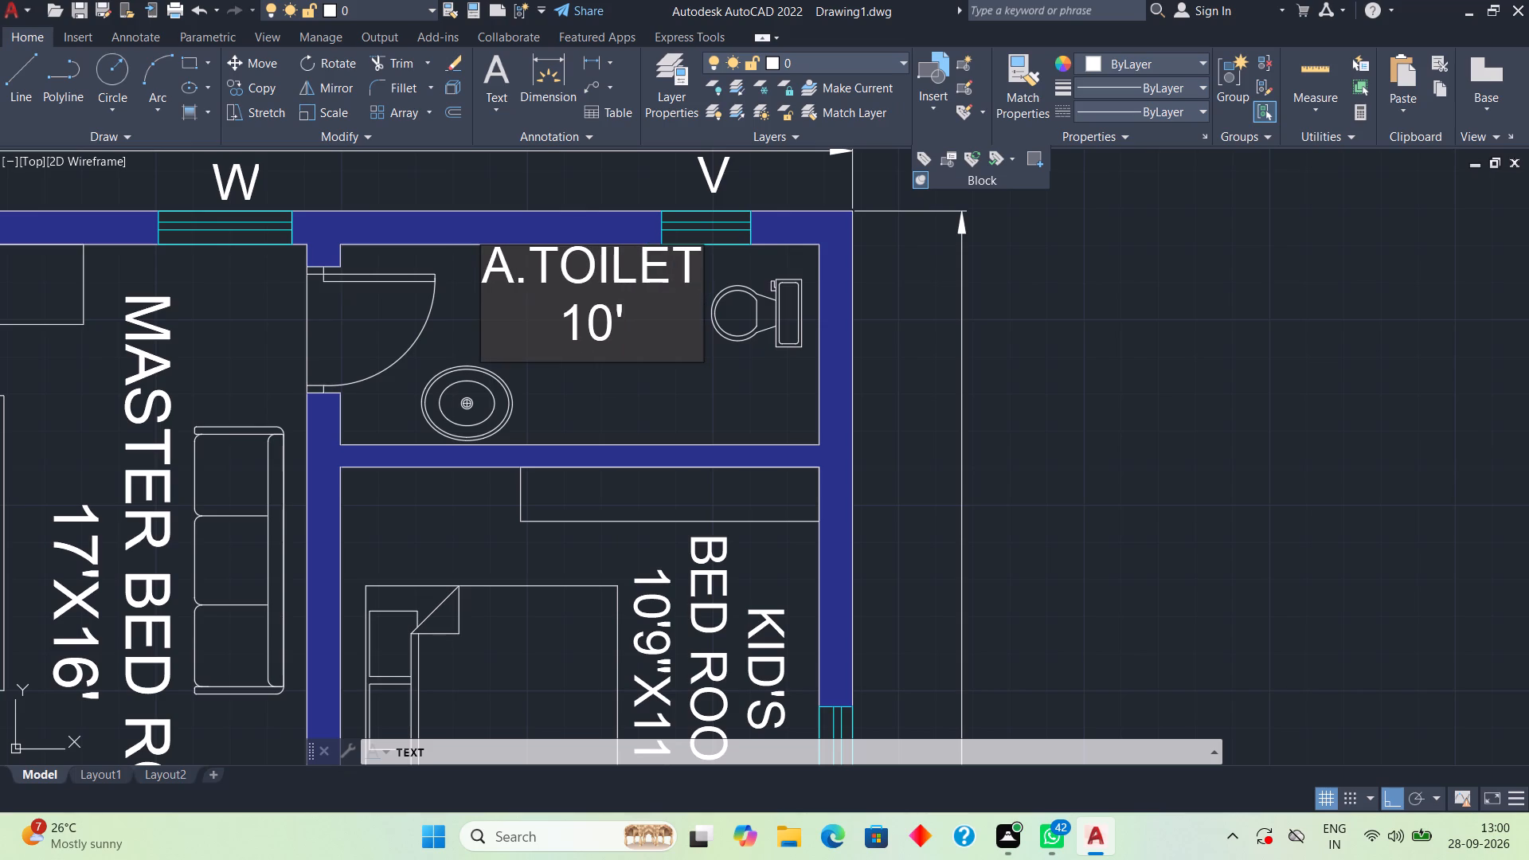
{"action": "key", "text": "9"}
{"action": "type", "text": "\"X4"}
{"action": "key", "text": "apostrophe"}
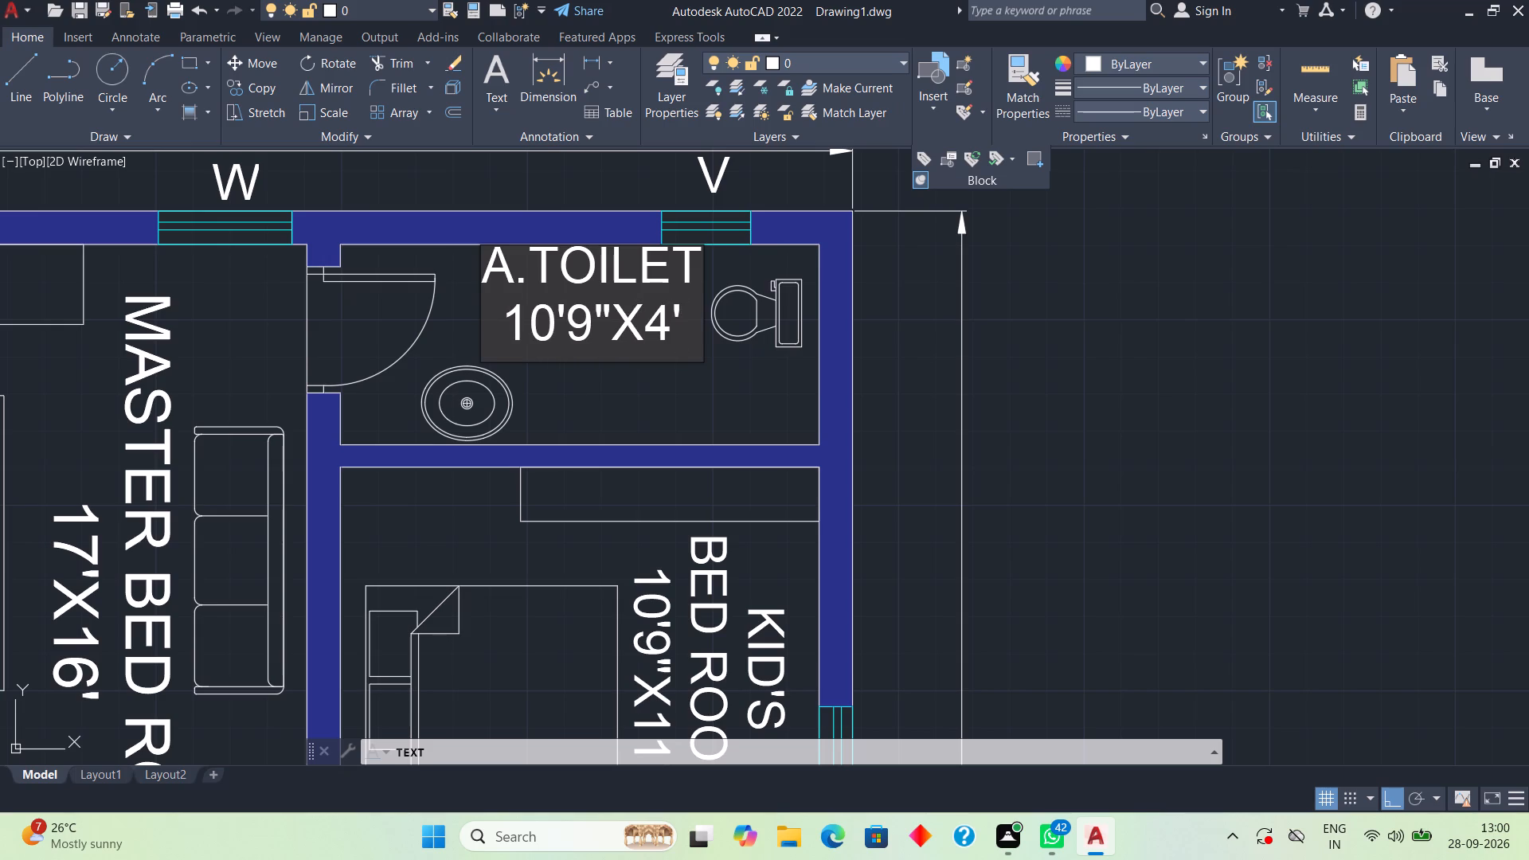
{"action": "key", "text": "6"}
{"action": "key", "text": "shift+quotedbl"}
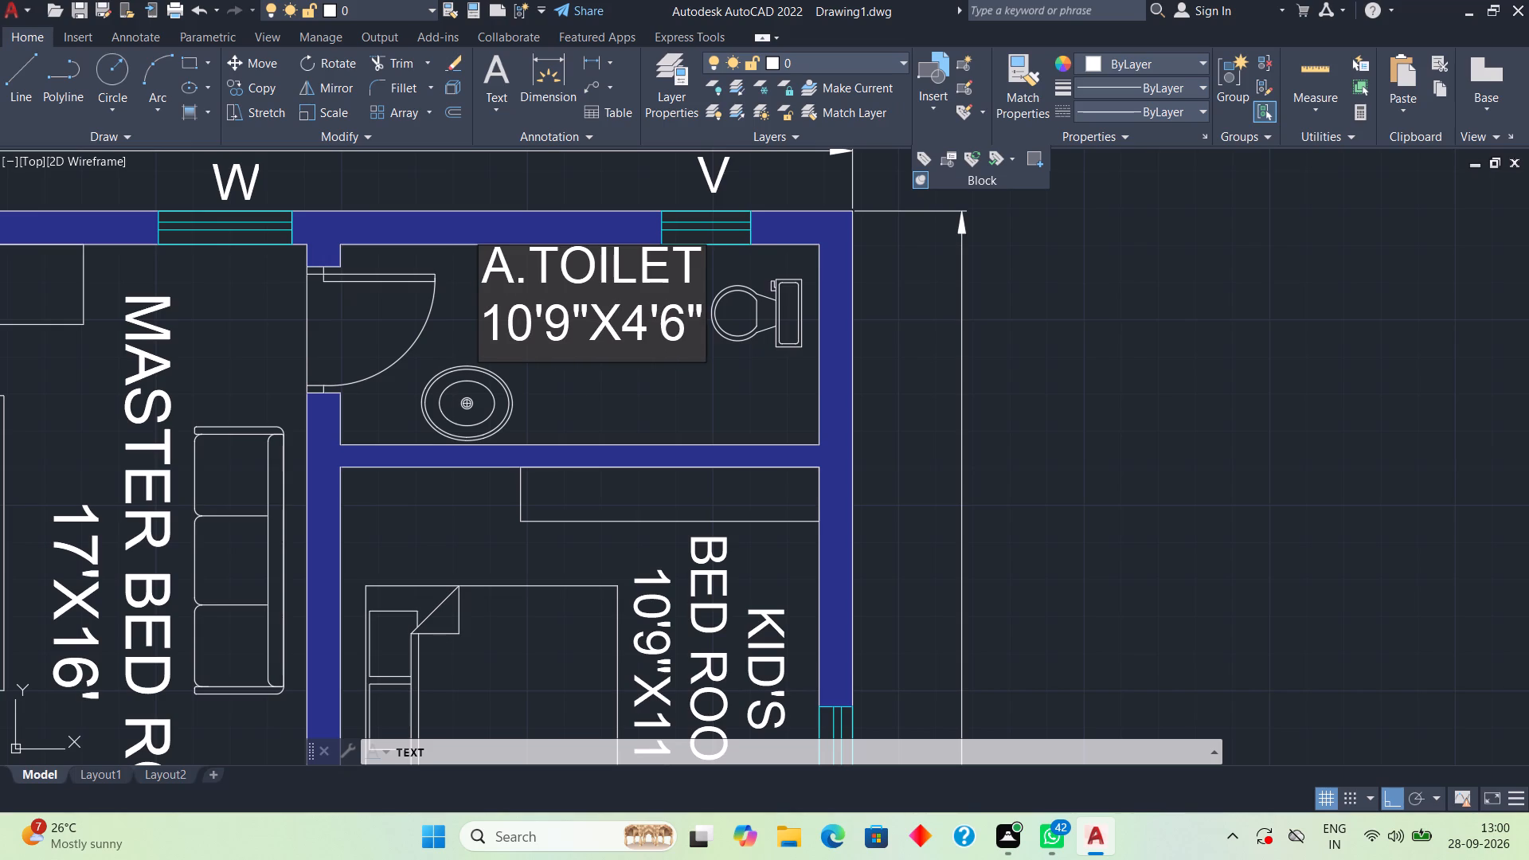
Label the narrow niche in the hall below the kid's bedroom wall PUJA, and end the Text command.
{"action": "scroll", "coordinate": [592, 283], "scroll_direction": "down", "scroll_amount": 2}
{"action": "scroll", "coordinate": [542, 549], "scroll_direction": "down", "scroll_amount": 1}
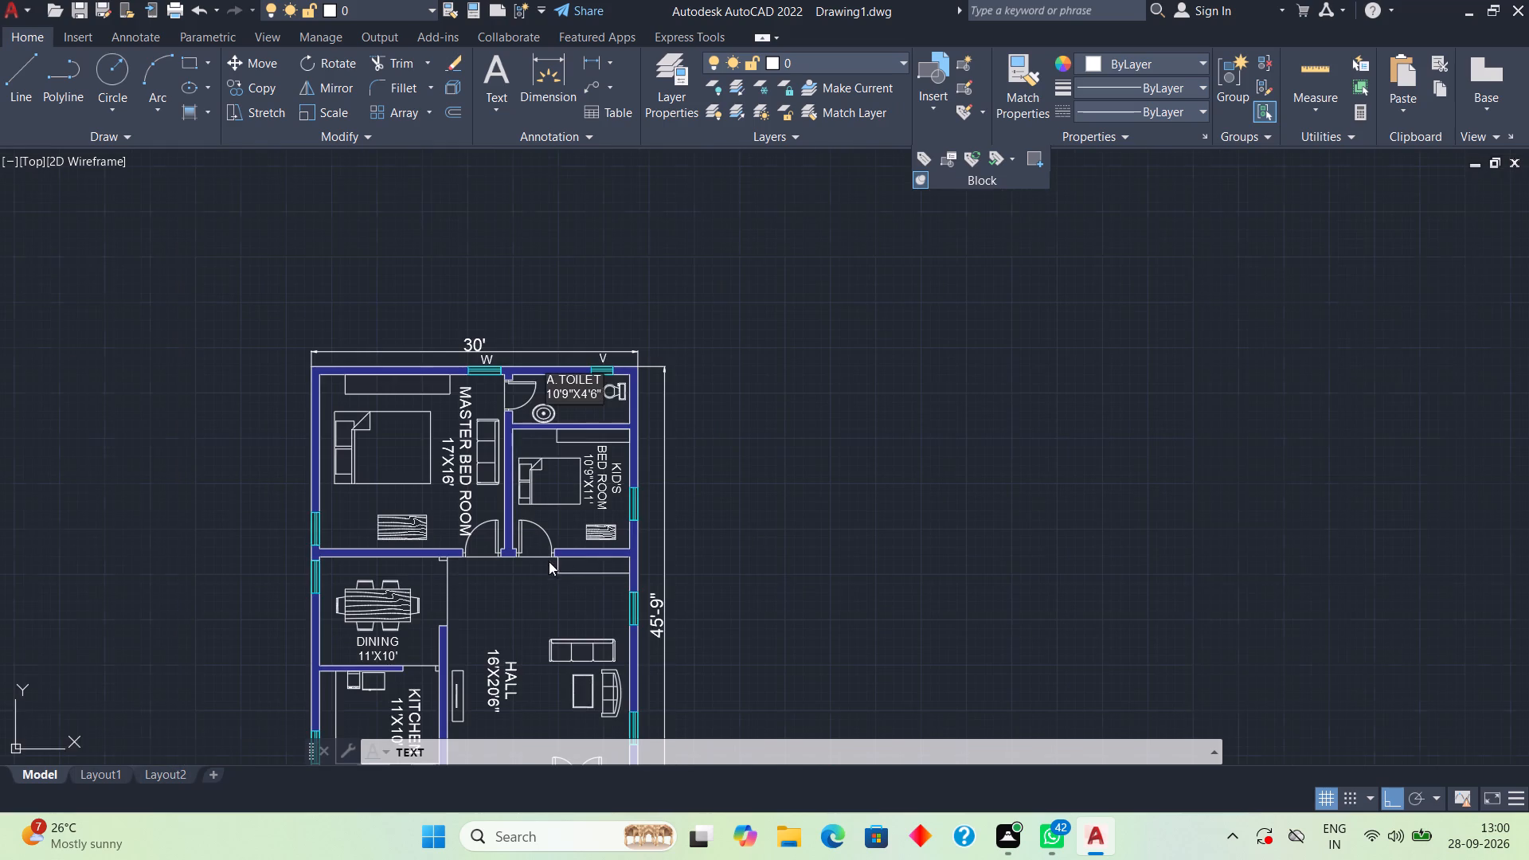
{"action": "scroll", "coordinate": [585, 560], "scroll_direction": "up", "scroll_amount": 3}
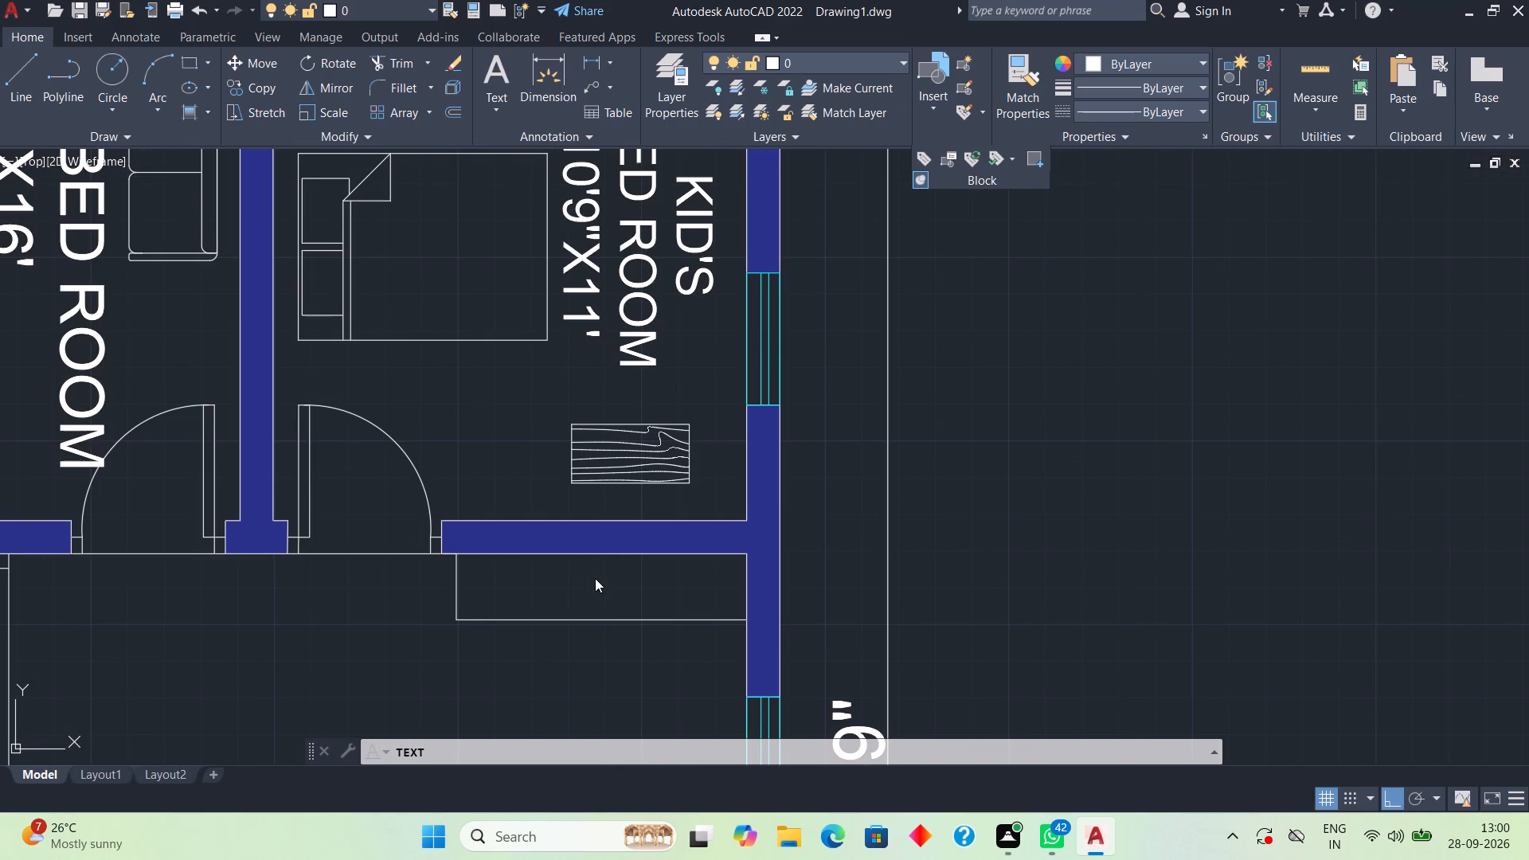
{"action": "left_click", "coordinate": [595, 578]}
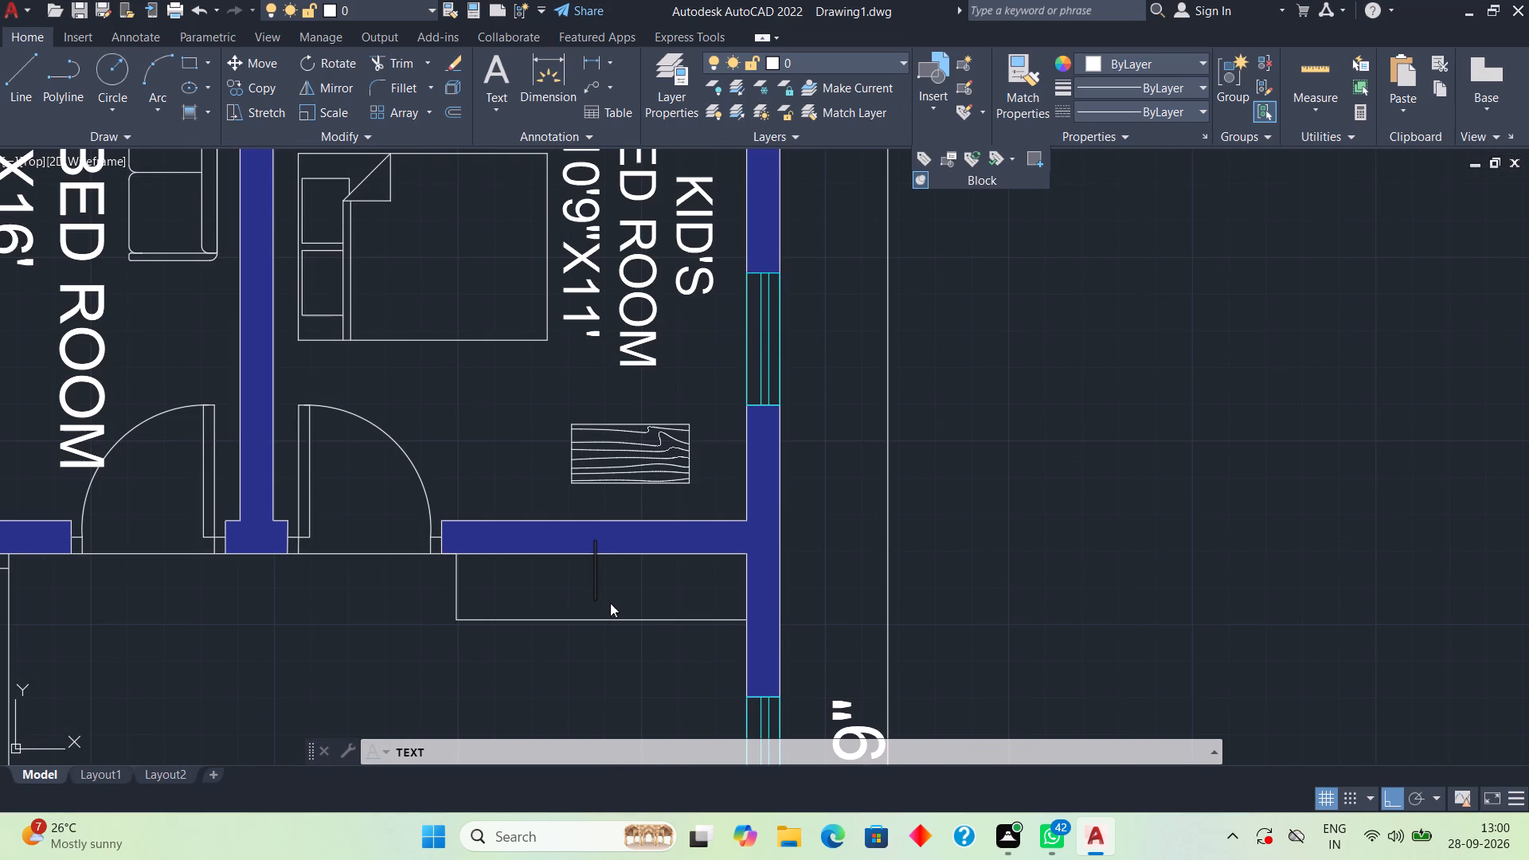
{"action": "left_click", "coordinate": [595, 596]}
{"action": "left_click", "coordinate": [593, 607]}
{"action": "key", "text": "p"}
{"action": "type", "text": "UJA"}
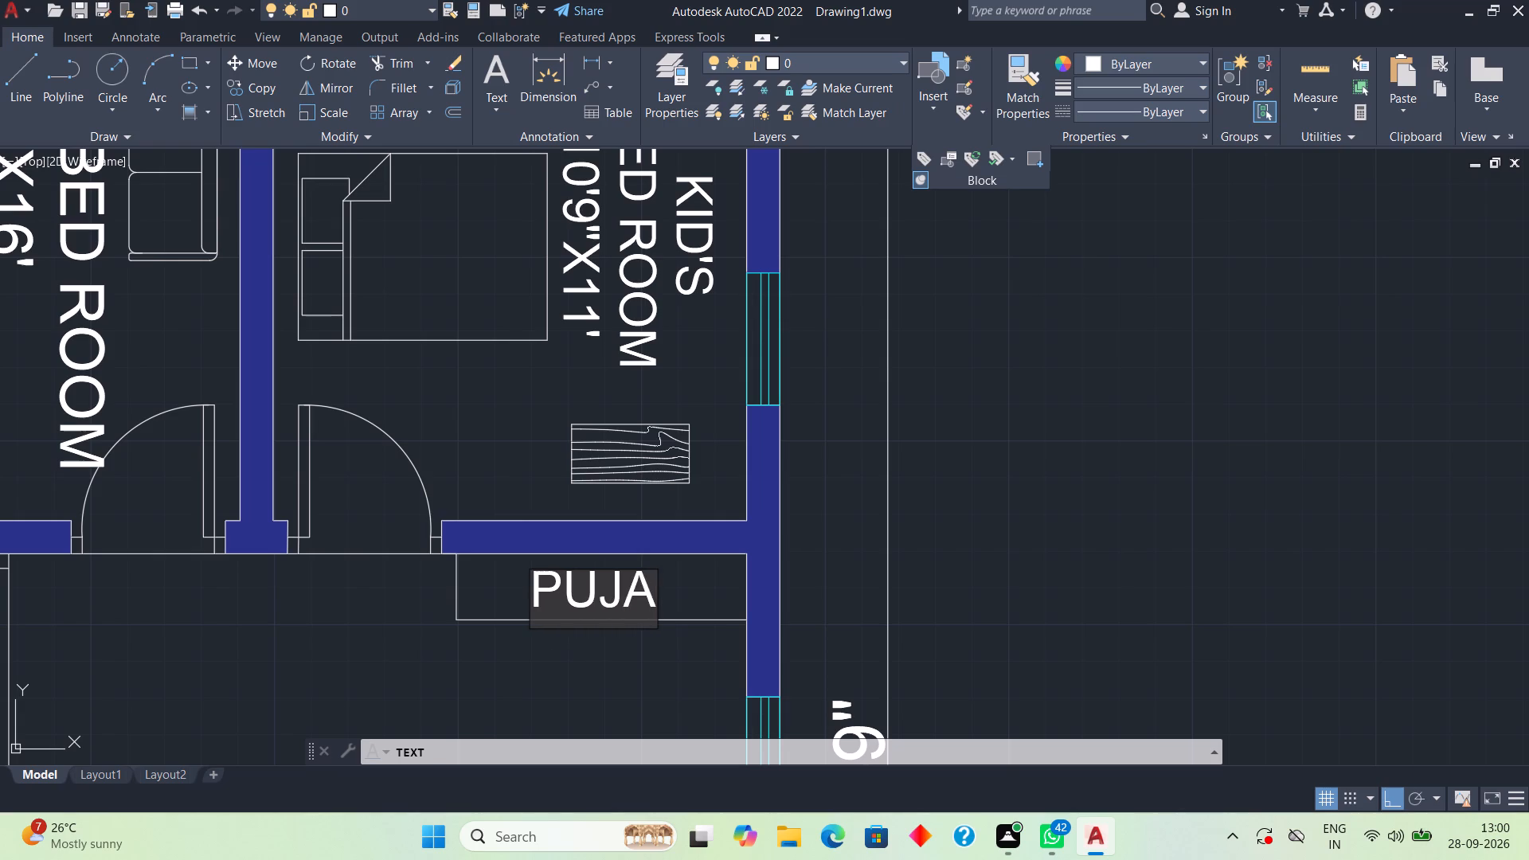
{"action": "scroll", "coordinate": [594, 608], "scroll_direction": "down", "scroll_amount": 3}
{"action": "middle_click_drag", "start_coordinate": [564, 638], "coordinate": [581, 544]}
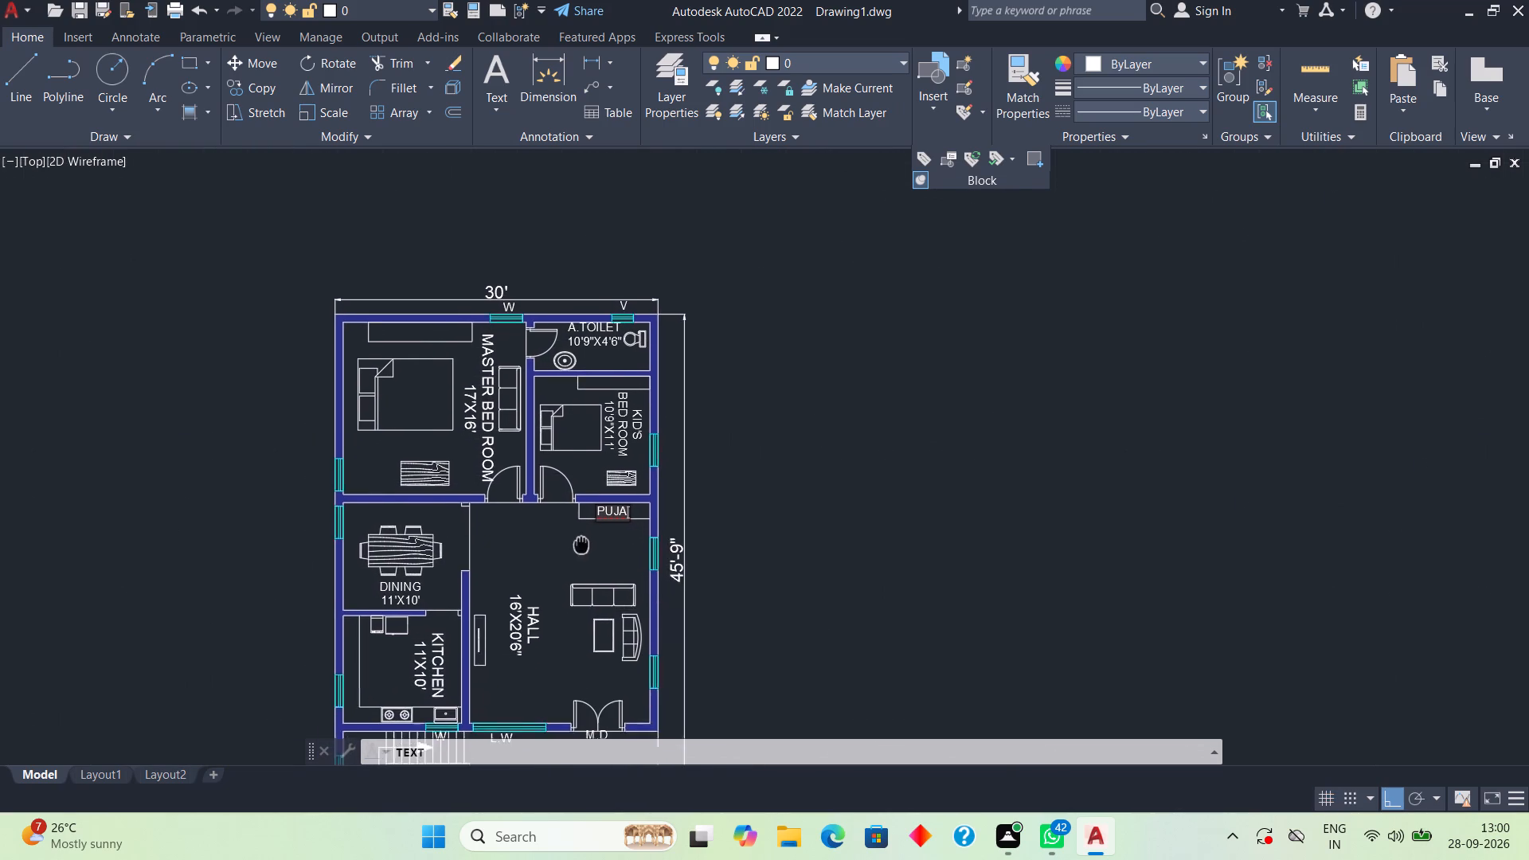
{"action": "middle_click_drag", "start_coordinate": [581, 544], "coordinate": [592, 526]}
{"action": "middle_click_drag", "start_coordinate": [554, 639], "coordinate": [556, 537]}
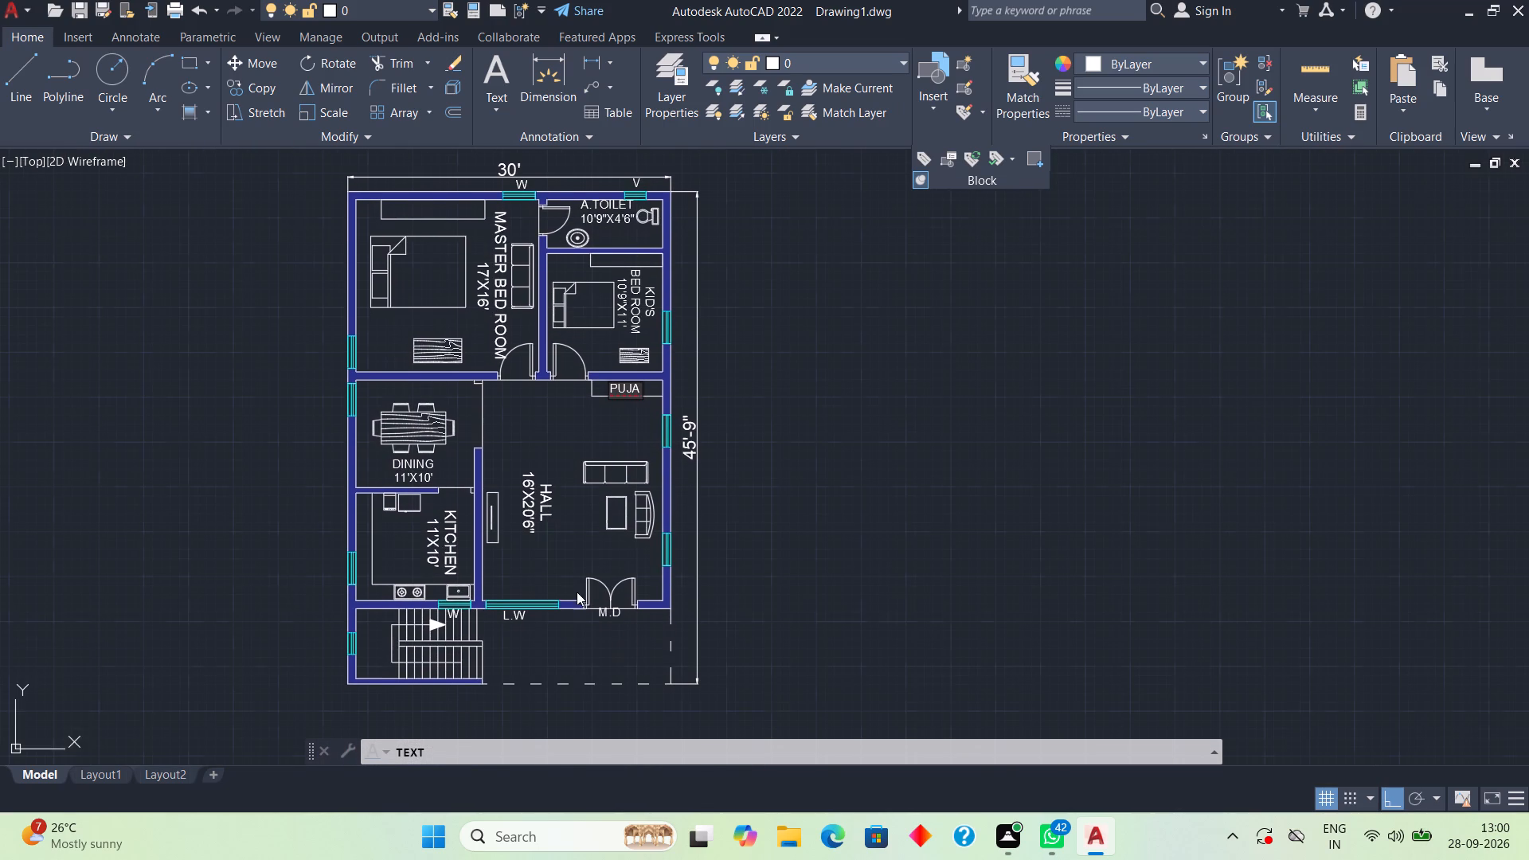
{"action": "scroll", "coordinate": [368, 662], "scroll_direction": "up", "scroll_amount": 2}
{"action": "middle_click", "coordinate": [368, 662]}
{"action": "scroll", "coordinate": [368, 662], "scroll_direction": "down", "scroll_amount": 1}
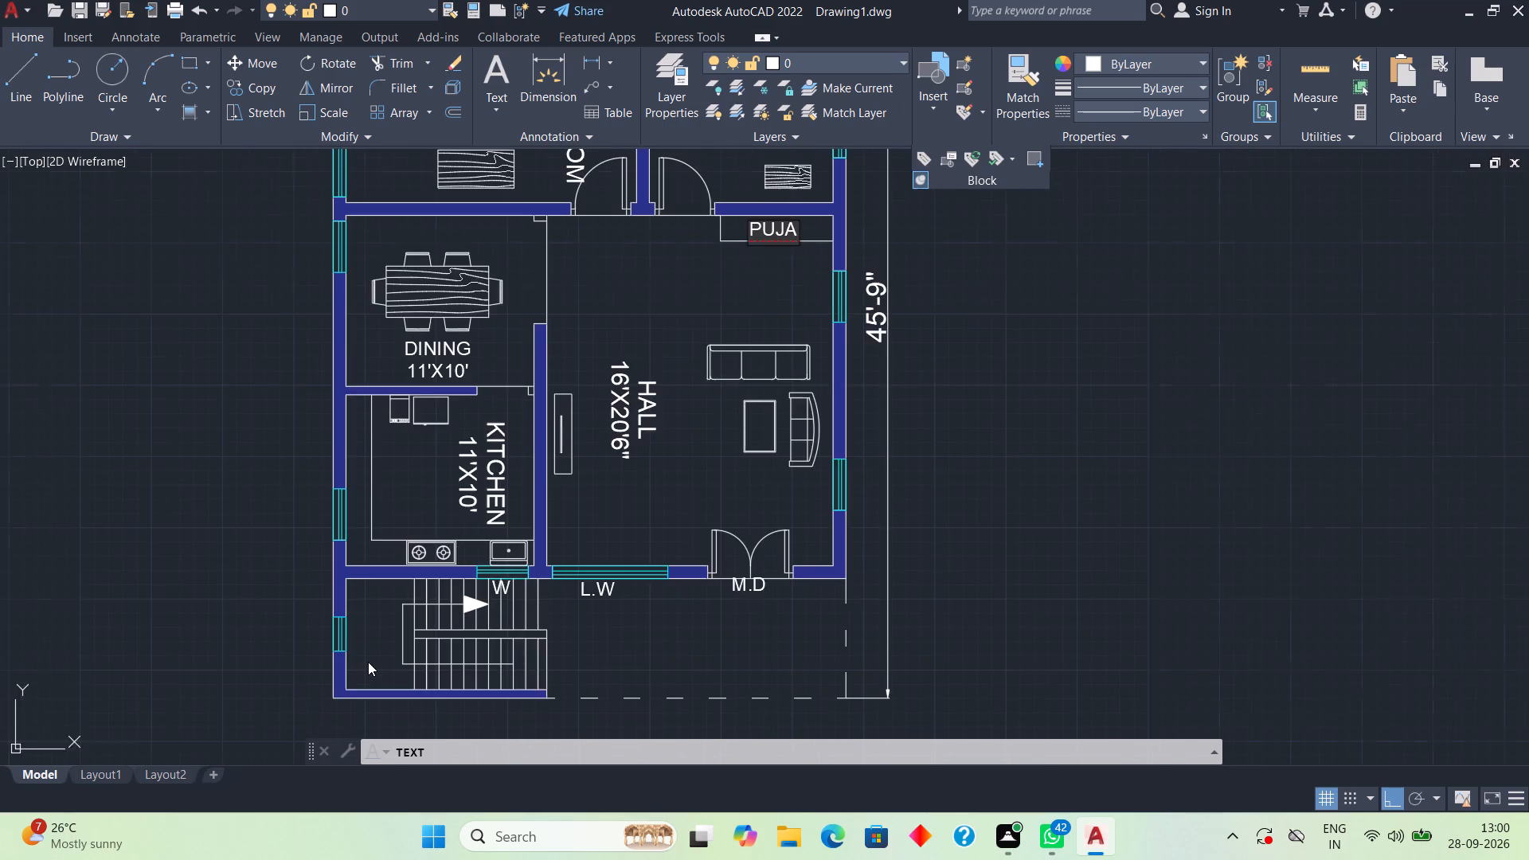
{"action": "scroll", "coordinate": [368, 662], "scroll_direction": "down", "scroll_amount": 2}
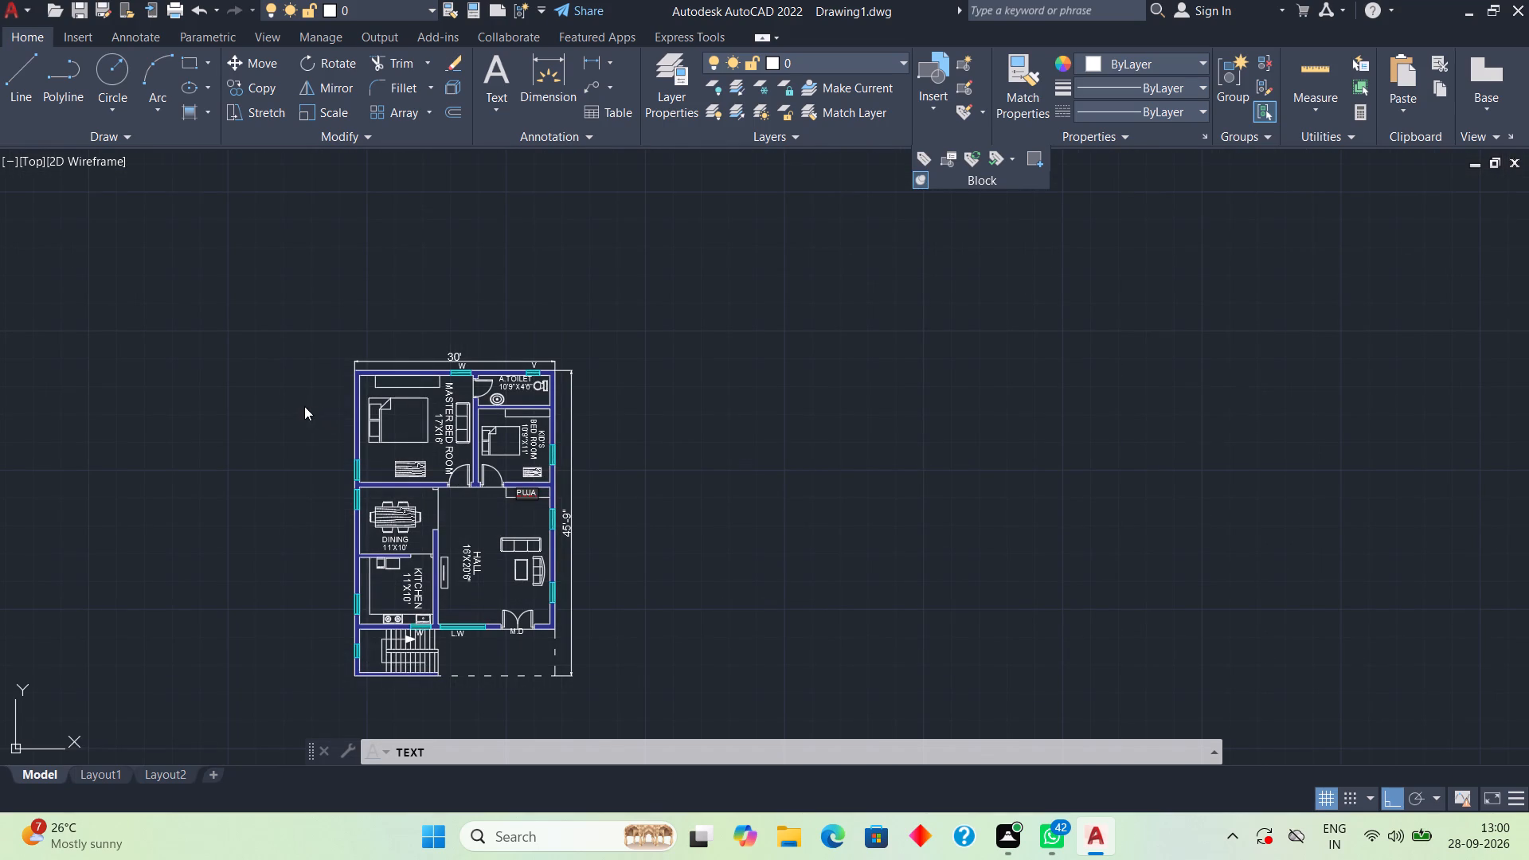
{"action": "left_click_drag", "start_coordinate": [285, 276], "coordinate": [345, 383]}
{"action": "key", "text": "Escape"}
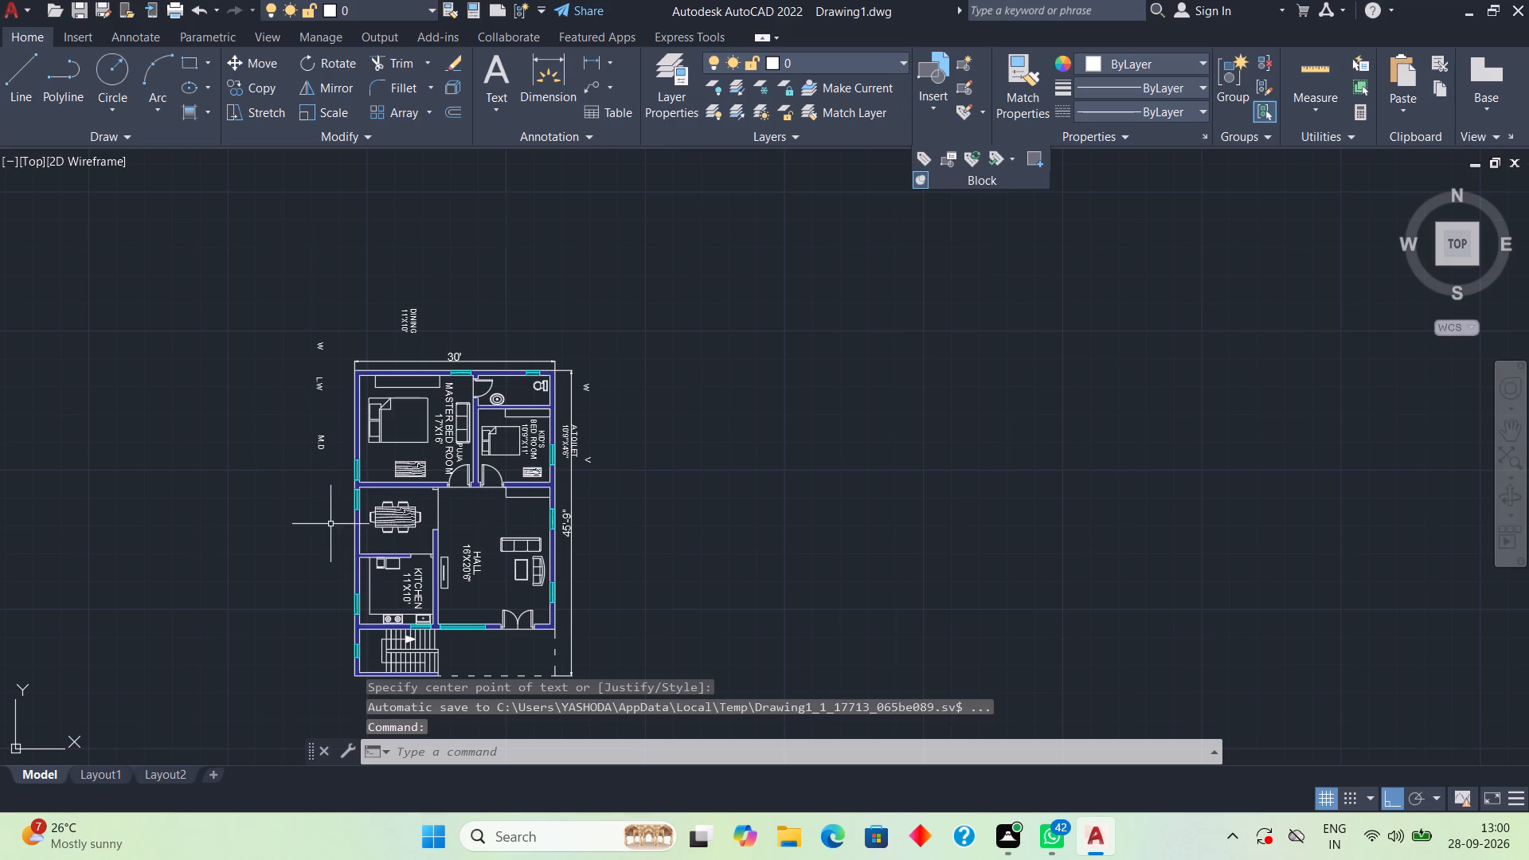
Rotate the floor plan with its dimensions 90° counterclockwise about the outer corner of the dashed porch outline.
{"action": "middle_click_drag", "start_coordinate": [338, 536], "coordinate": [463, 446]}
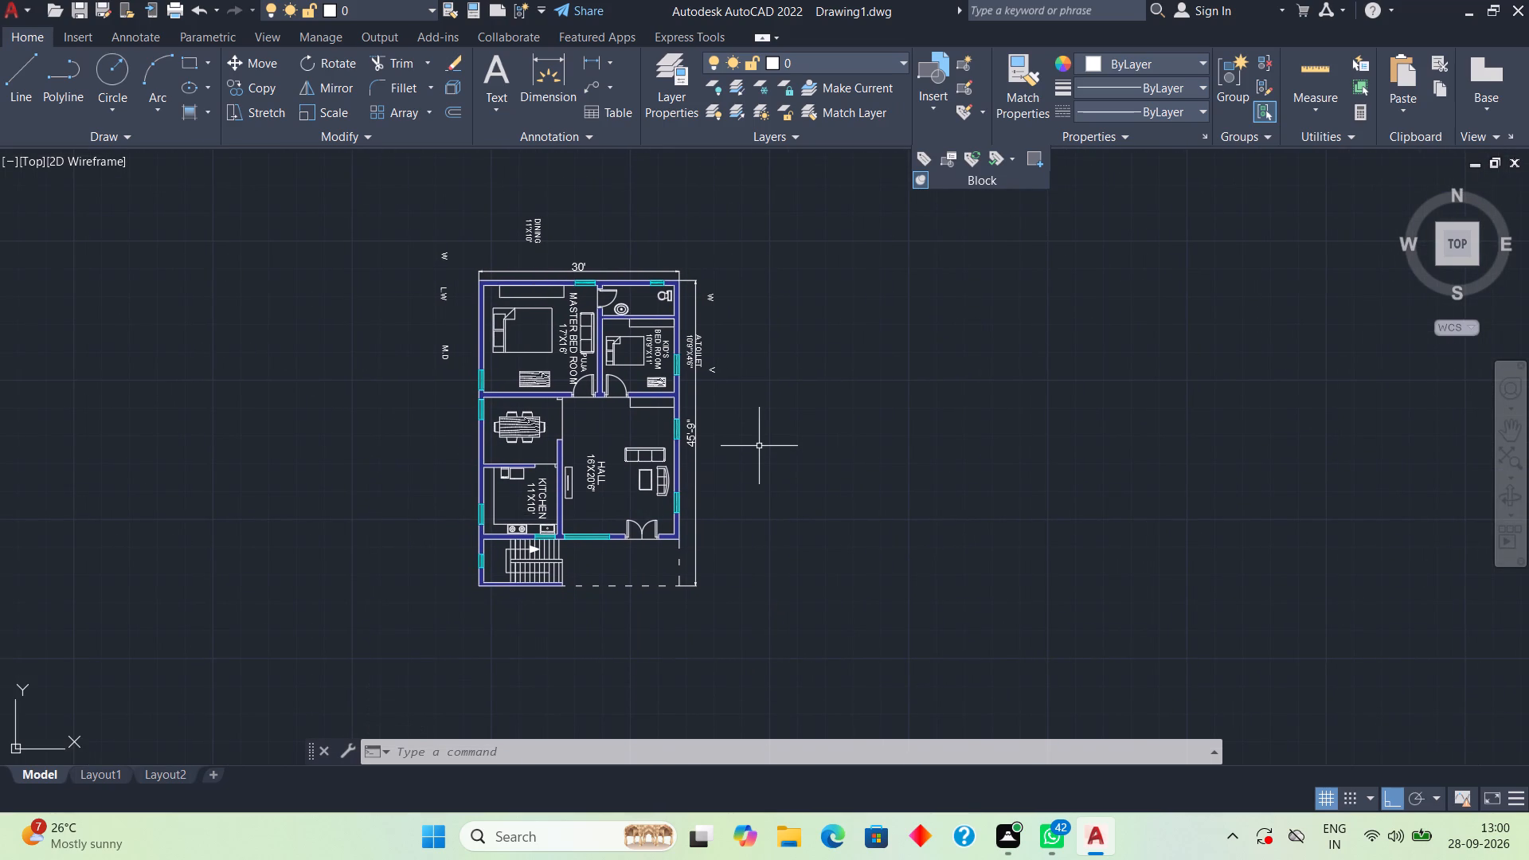
{"action": "scroll", "coordinate": [759, 444], "scroll_direction": "up", "scroll_amount": 1}
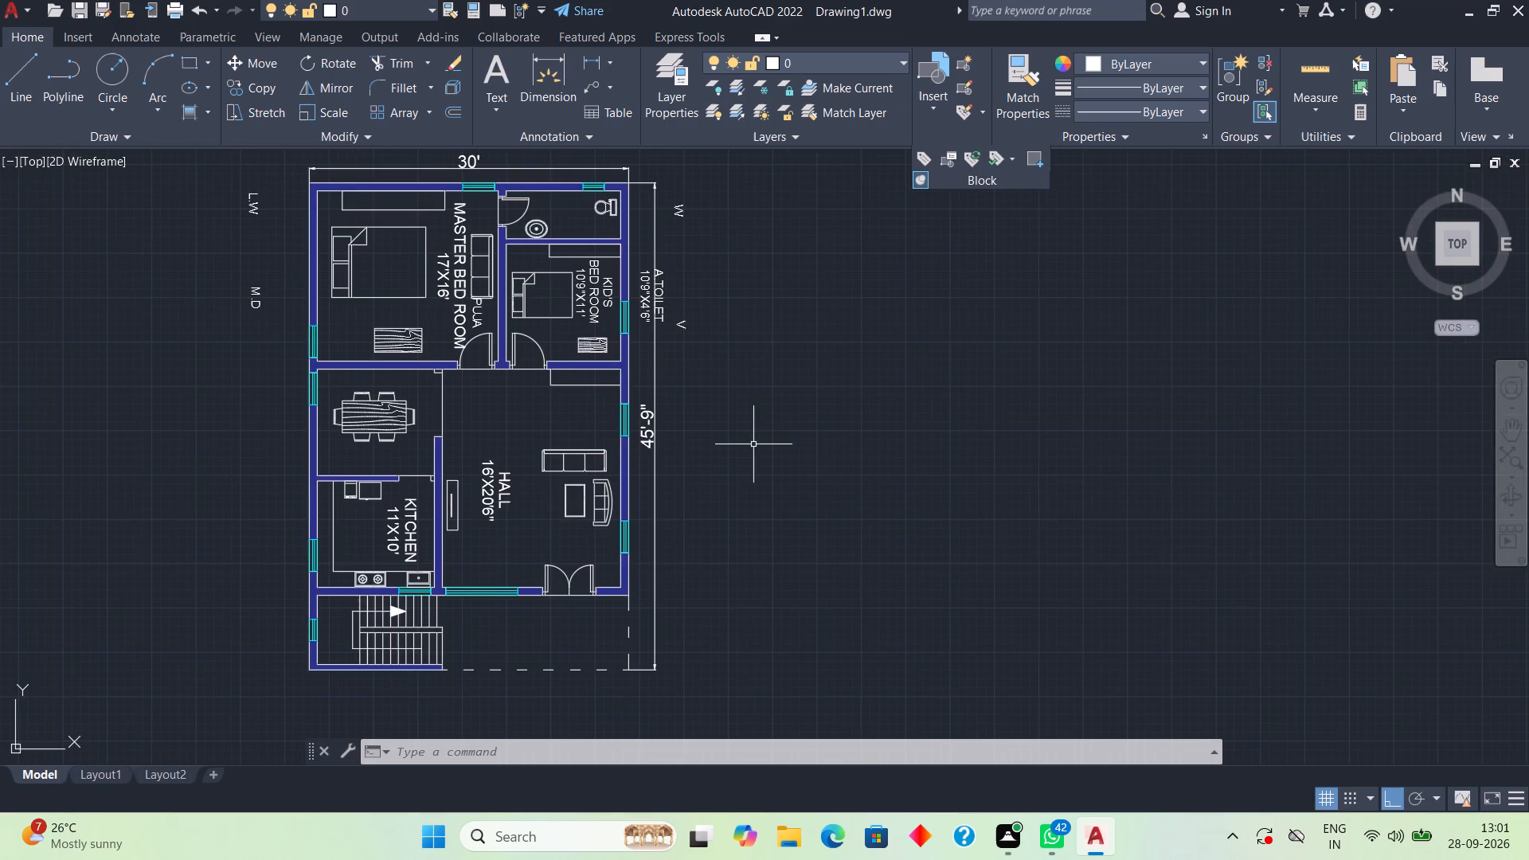
{"action": "middle_click_drag", "start_coordinate": [753, 444], "coordinate": [1045, 573]}
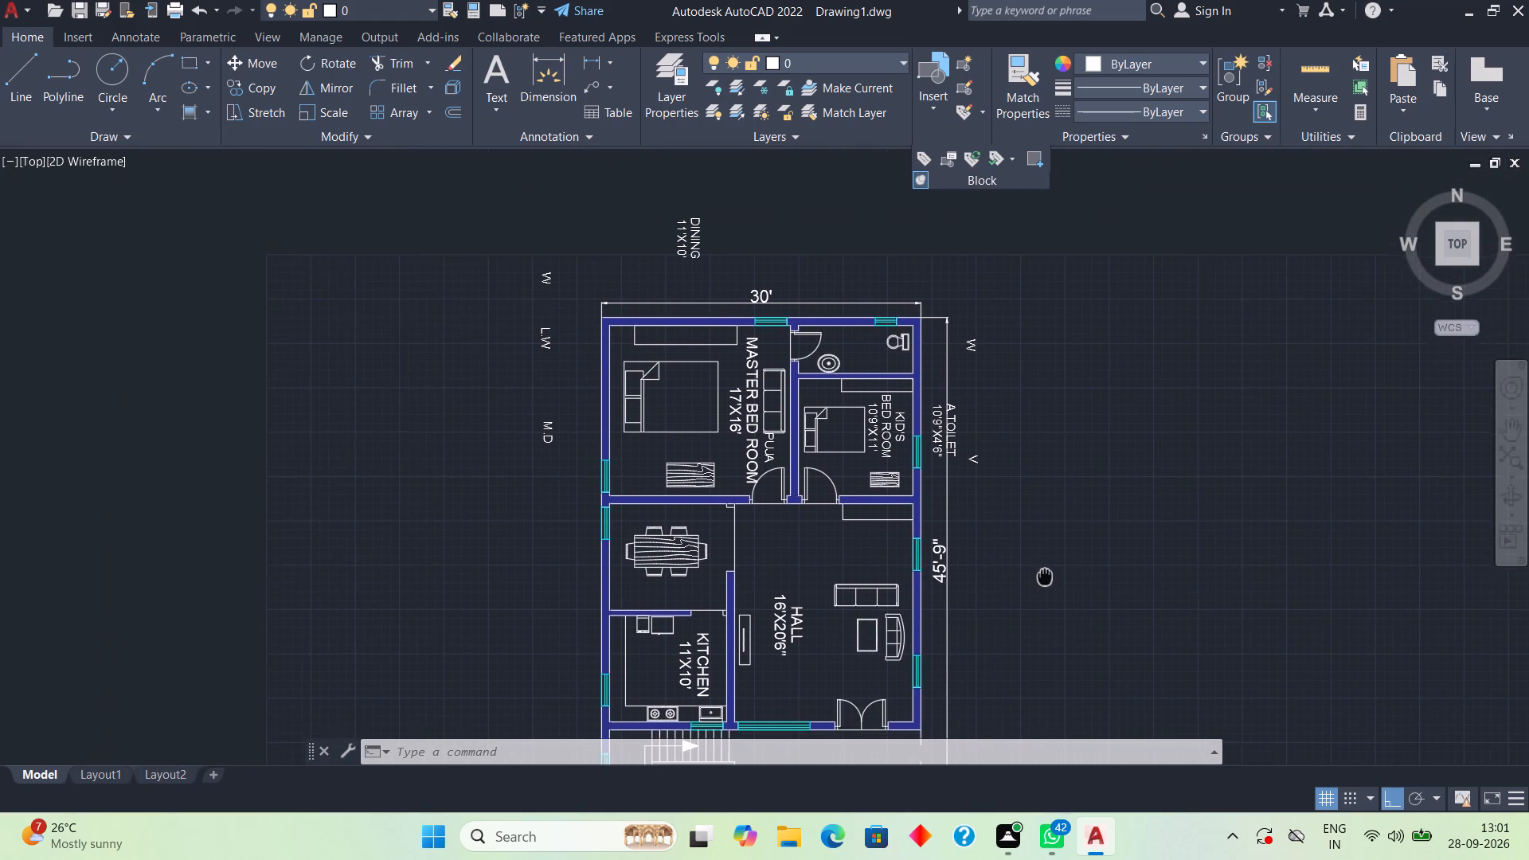
{"action": "middle_click_drag", "start_coordinate": [1045, 573], "coordinate": [1015, 569]}
{"action": "scroll", "coordinate": [823, 474], "scroll_direction": "down", "scroll_amount": 1}
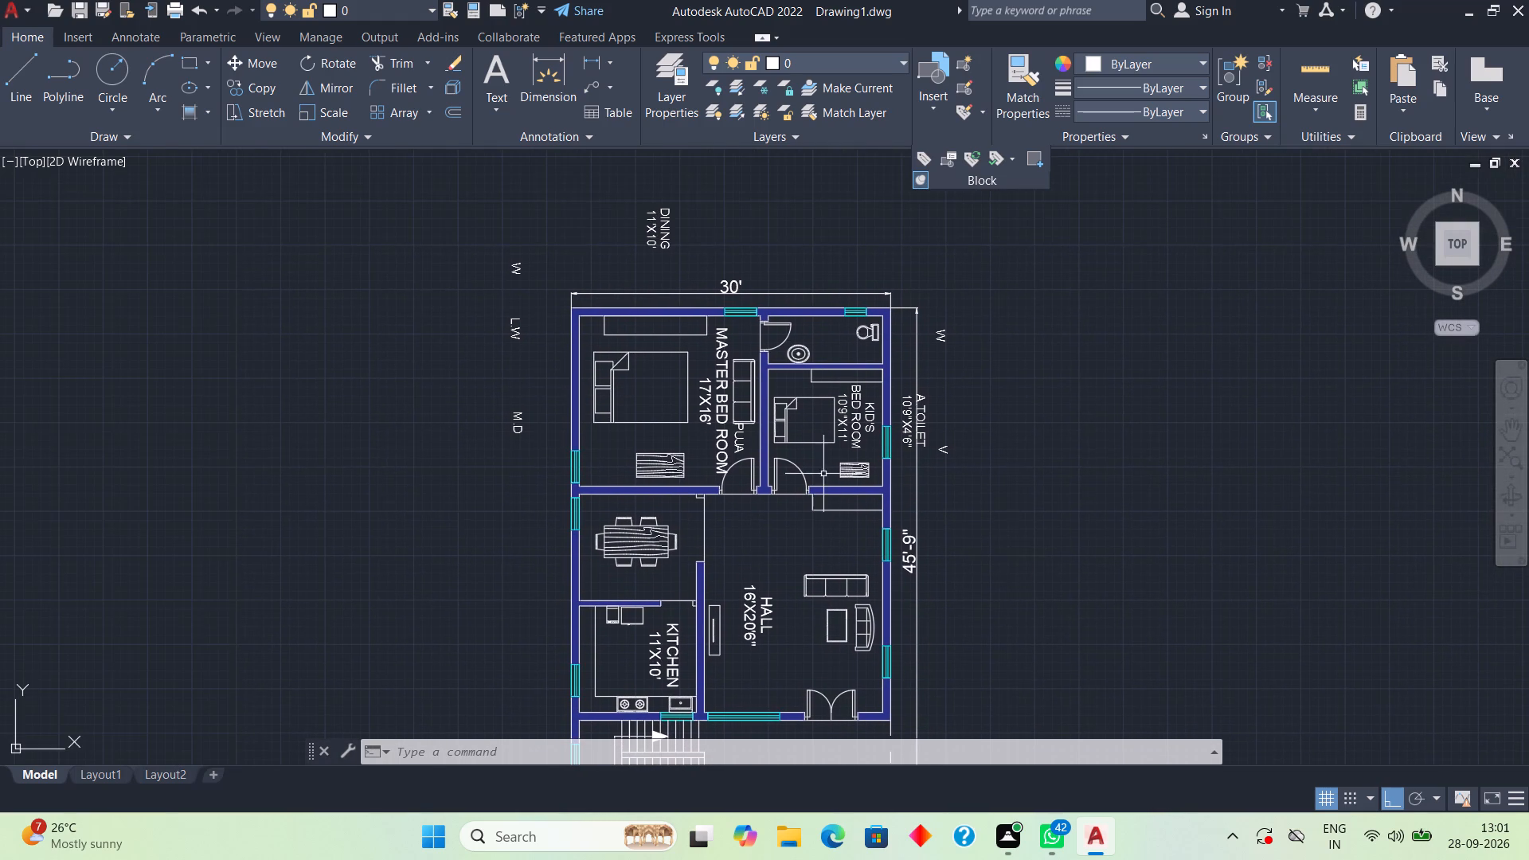
{"action": "scroll", "coordinate": [823, 474], "scroll_direction": "down", "scroll_amount": 1}
{"action": "scroll", "coordinate": [707, 433], "scroll_direction": "up", "scroll_amount": 2}
{"action": "left_click", "coordinate": [719, 337]}
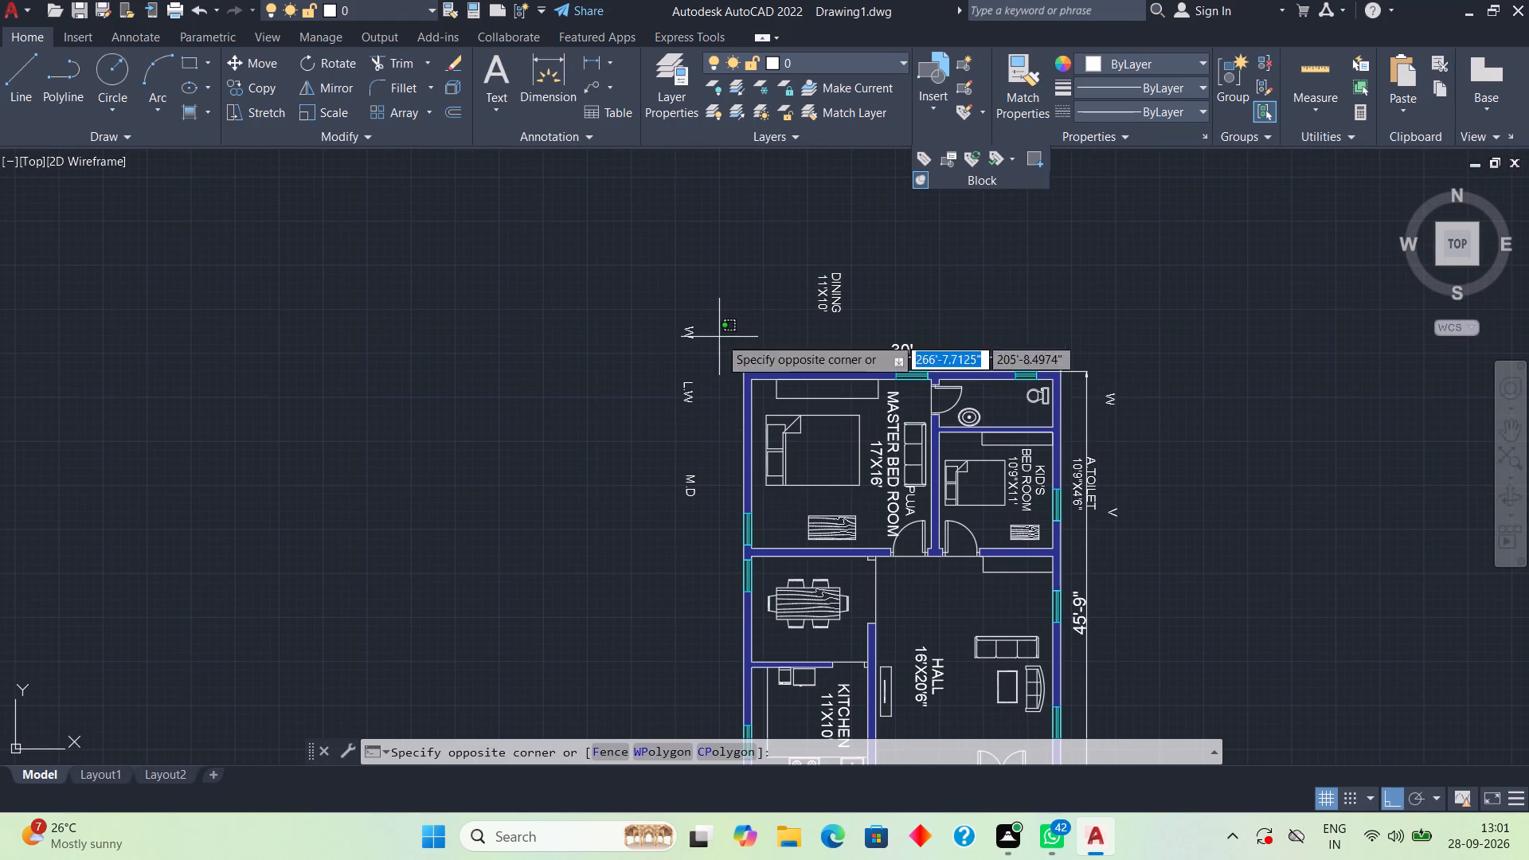
{"action": "scroll", "coordinate": [1115, 690], "scroll_direction": "down", "scroll_amount": 2}
{"action": "middle_click_drag", "start_coordinate": [1112, 680], "coordinate": [1101, 644]}
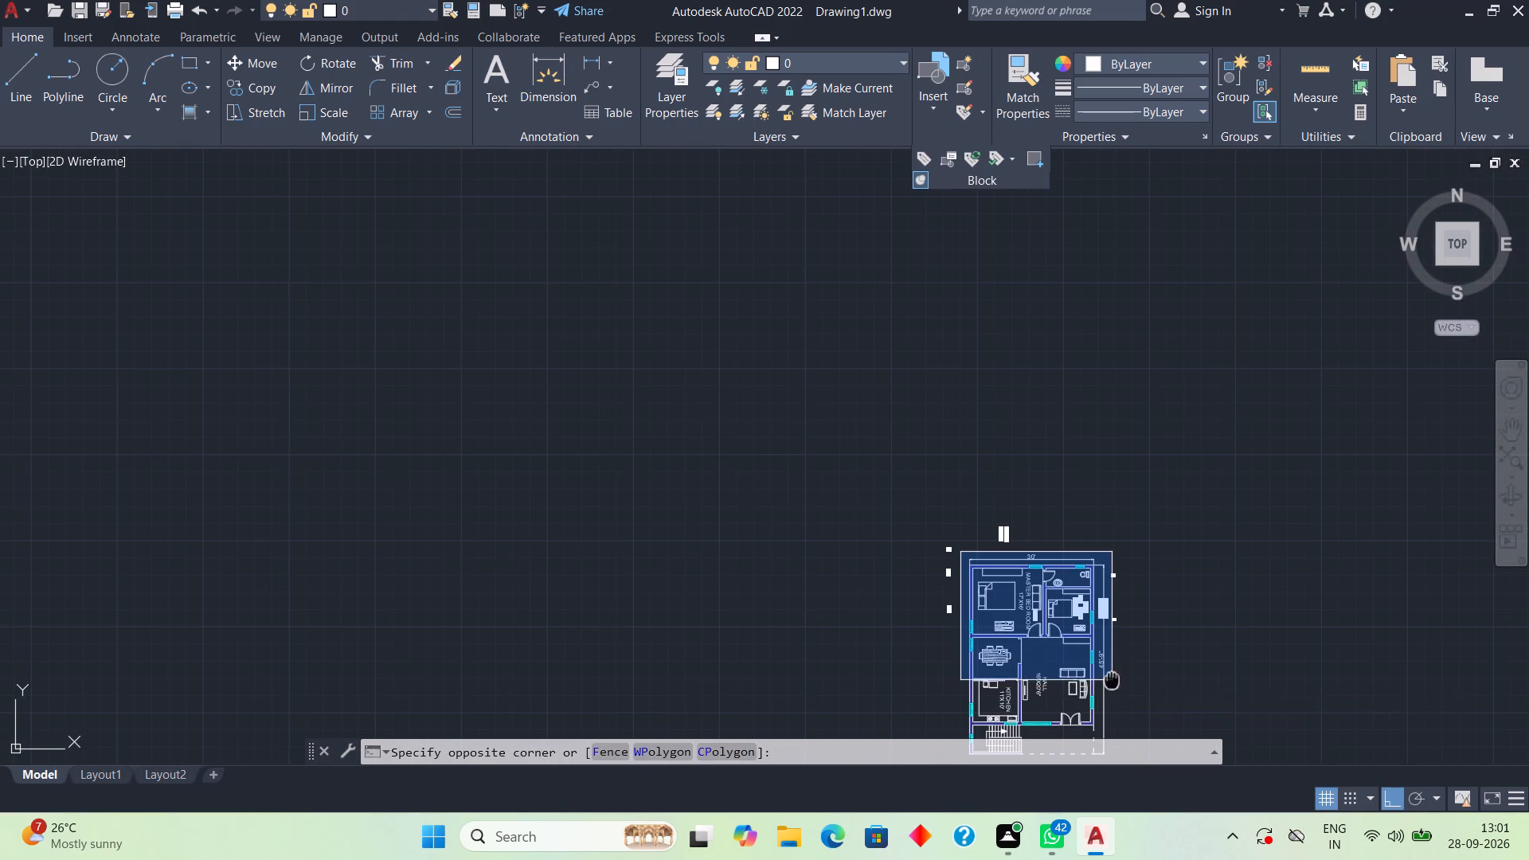
{"action": "middle_click_drag", "start_coordinate": [1101, 644], "coordinate": [1001, 418]}
{"action": "left_click", "coordinate": [1021, 516]}
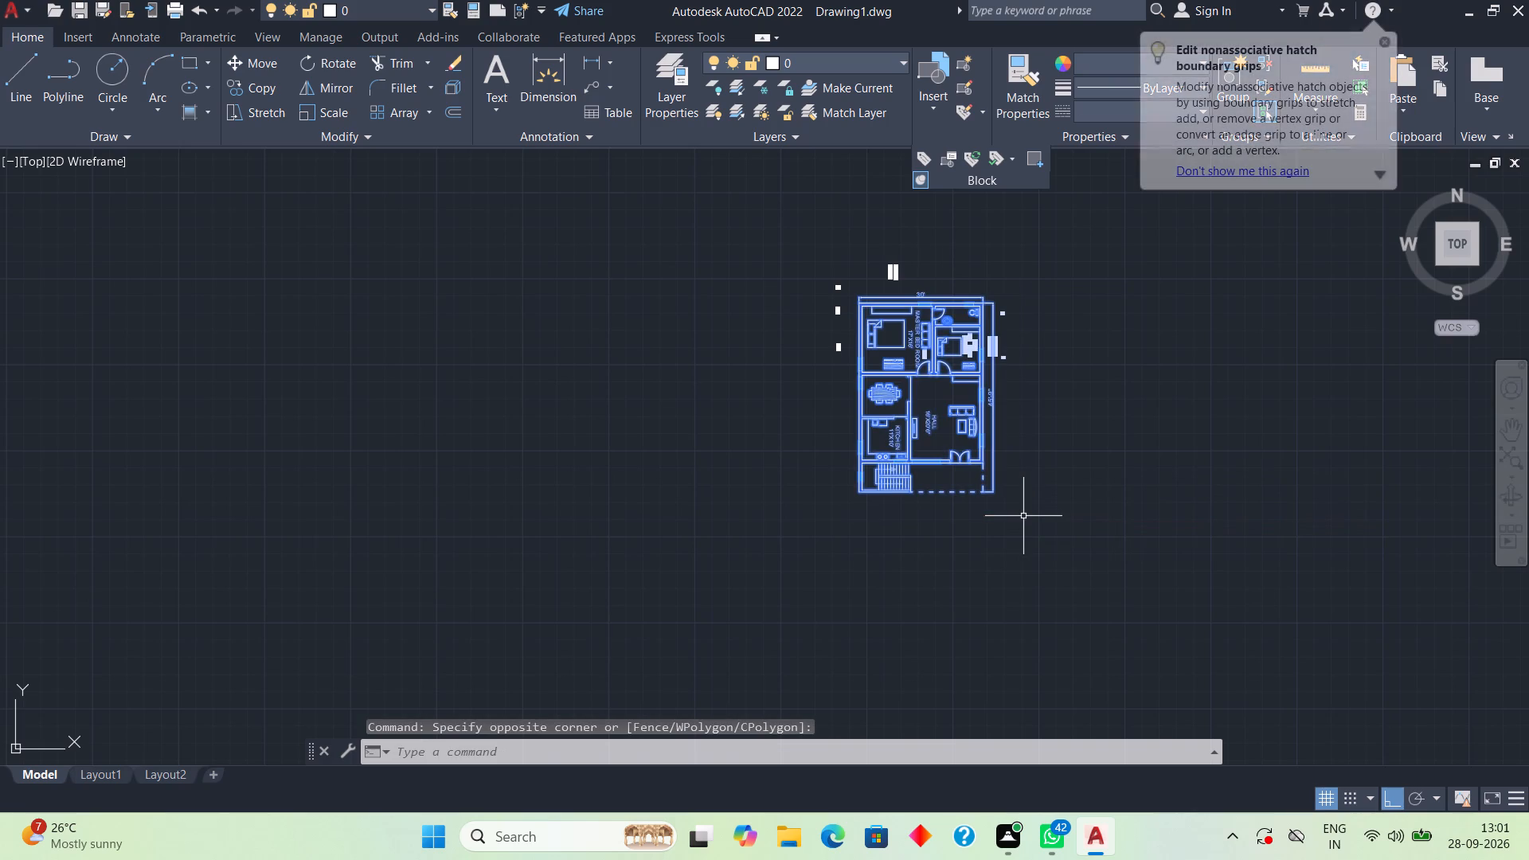
{"action": "type", "text": "RO"}
{"action": "key", "text": "space"}
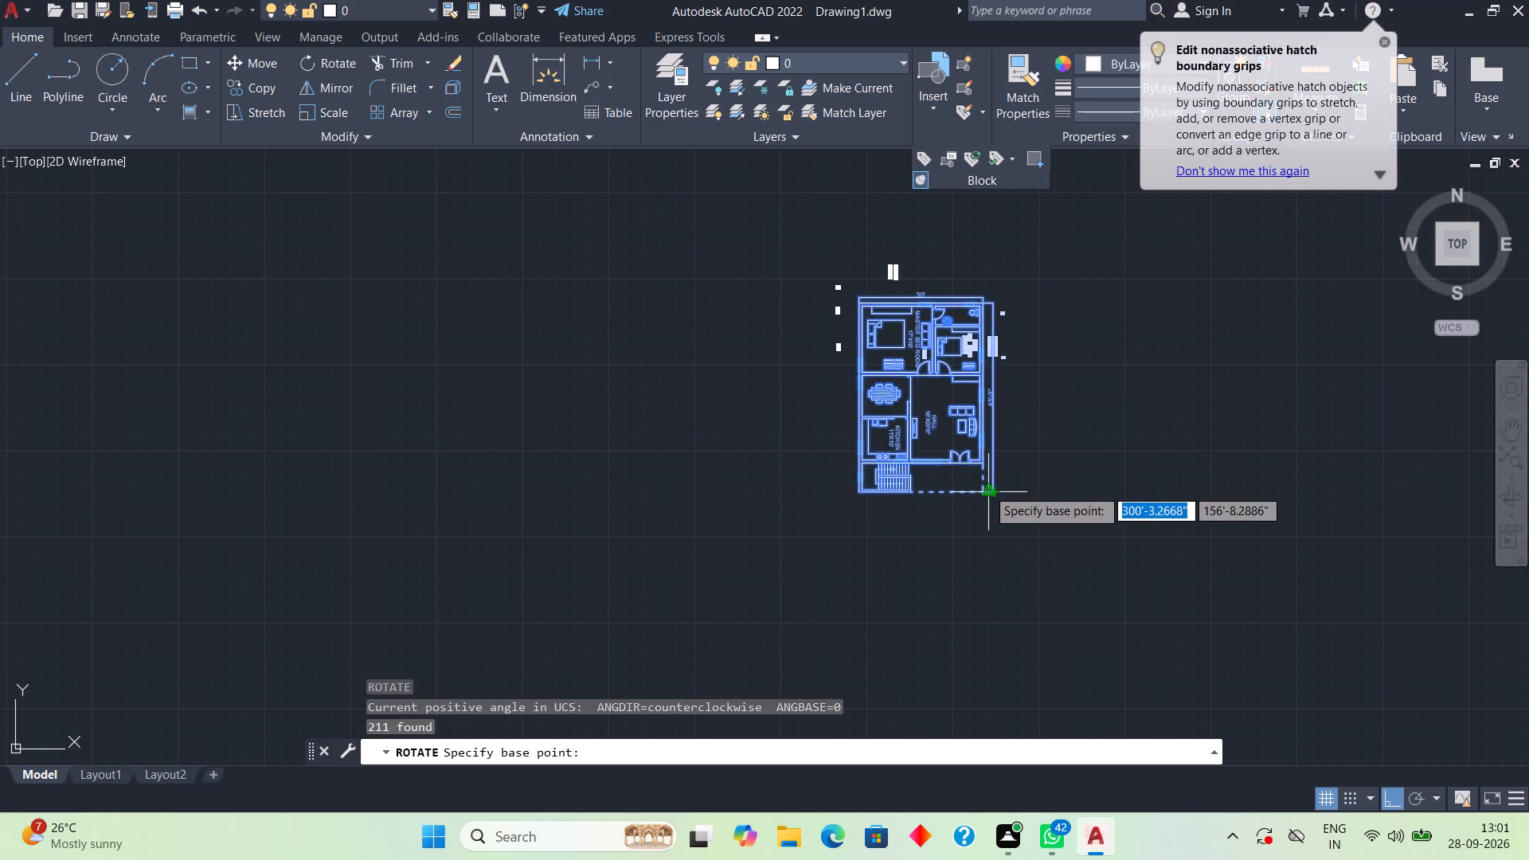
{"action": "left_click", "coordinate": [986, 488]}
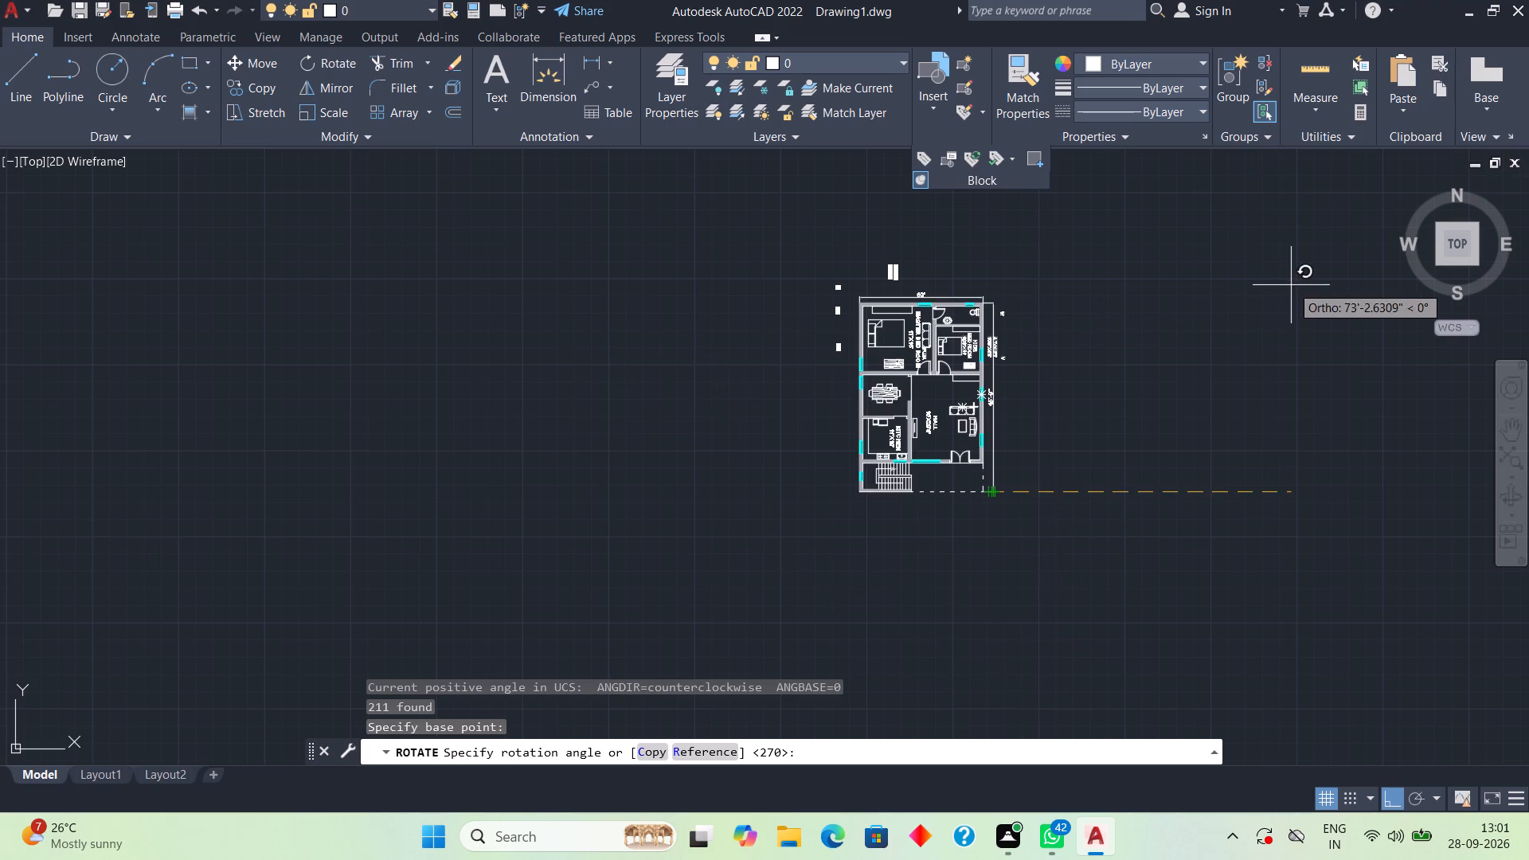
{"action": "left_click", "coordinate": [1062, 362]}
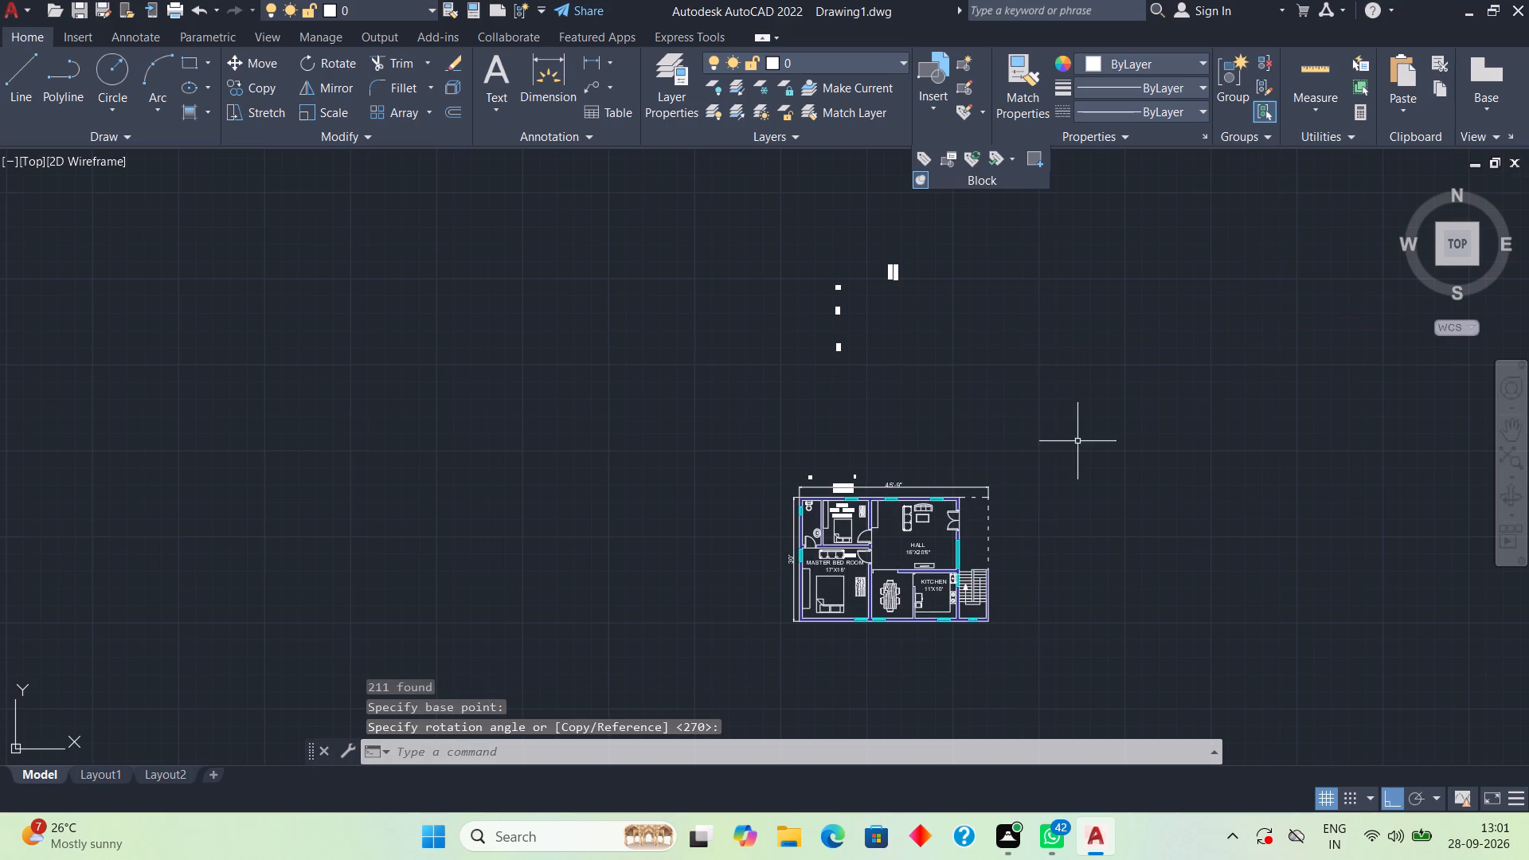
{"action": "scroll", "coordinate": [936, 691], "scroll_direction": "up", "scroll_amount": 2}
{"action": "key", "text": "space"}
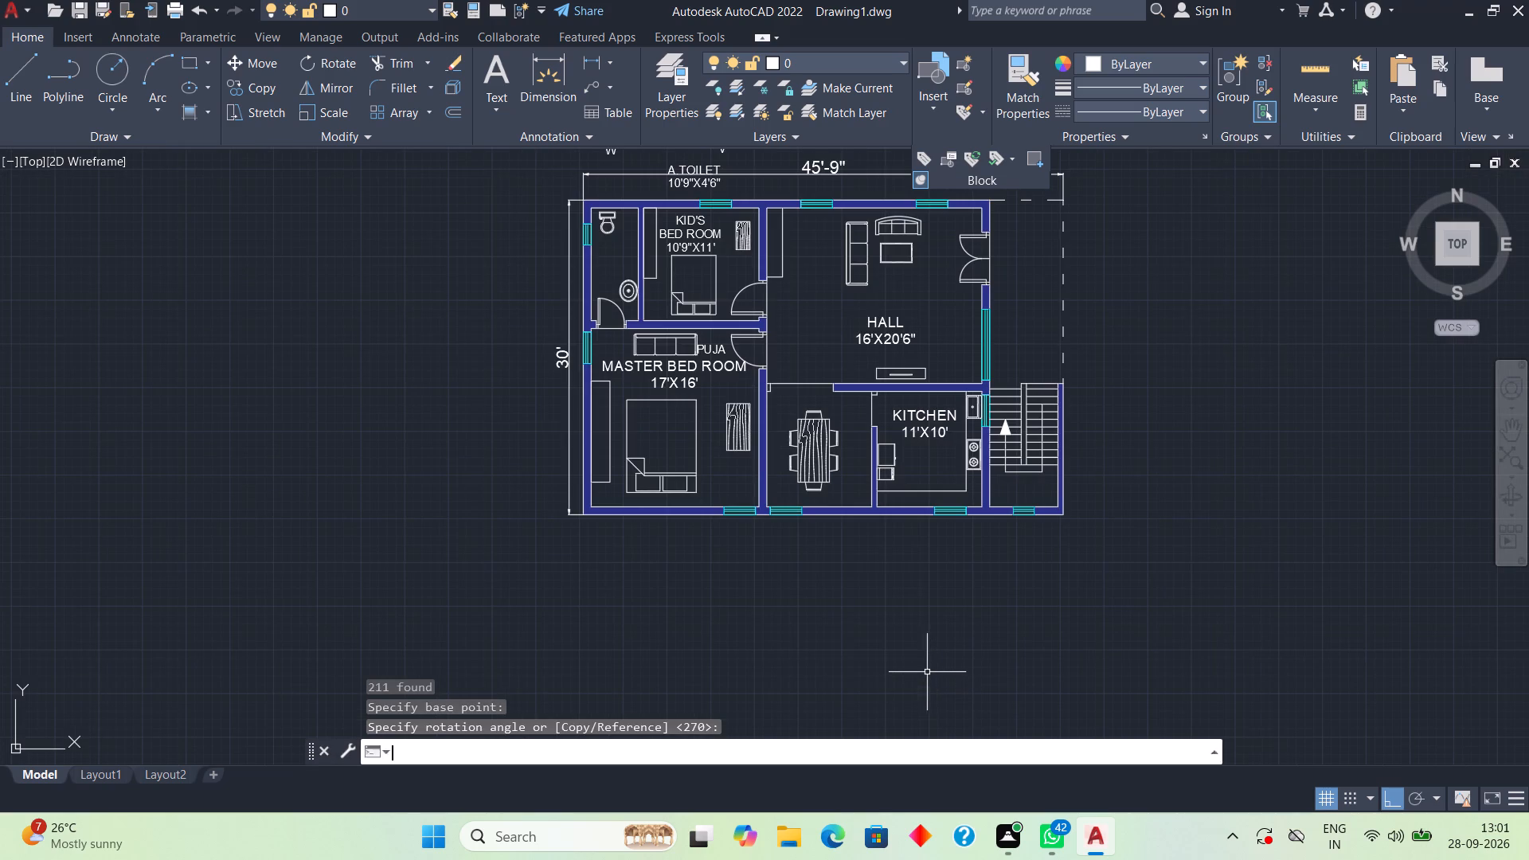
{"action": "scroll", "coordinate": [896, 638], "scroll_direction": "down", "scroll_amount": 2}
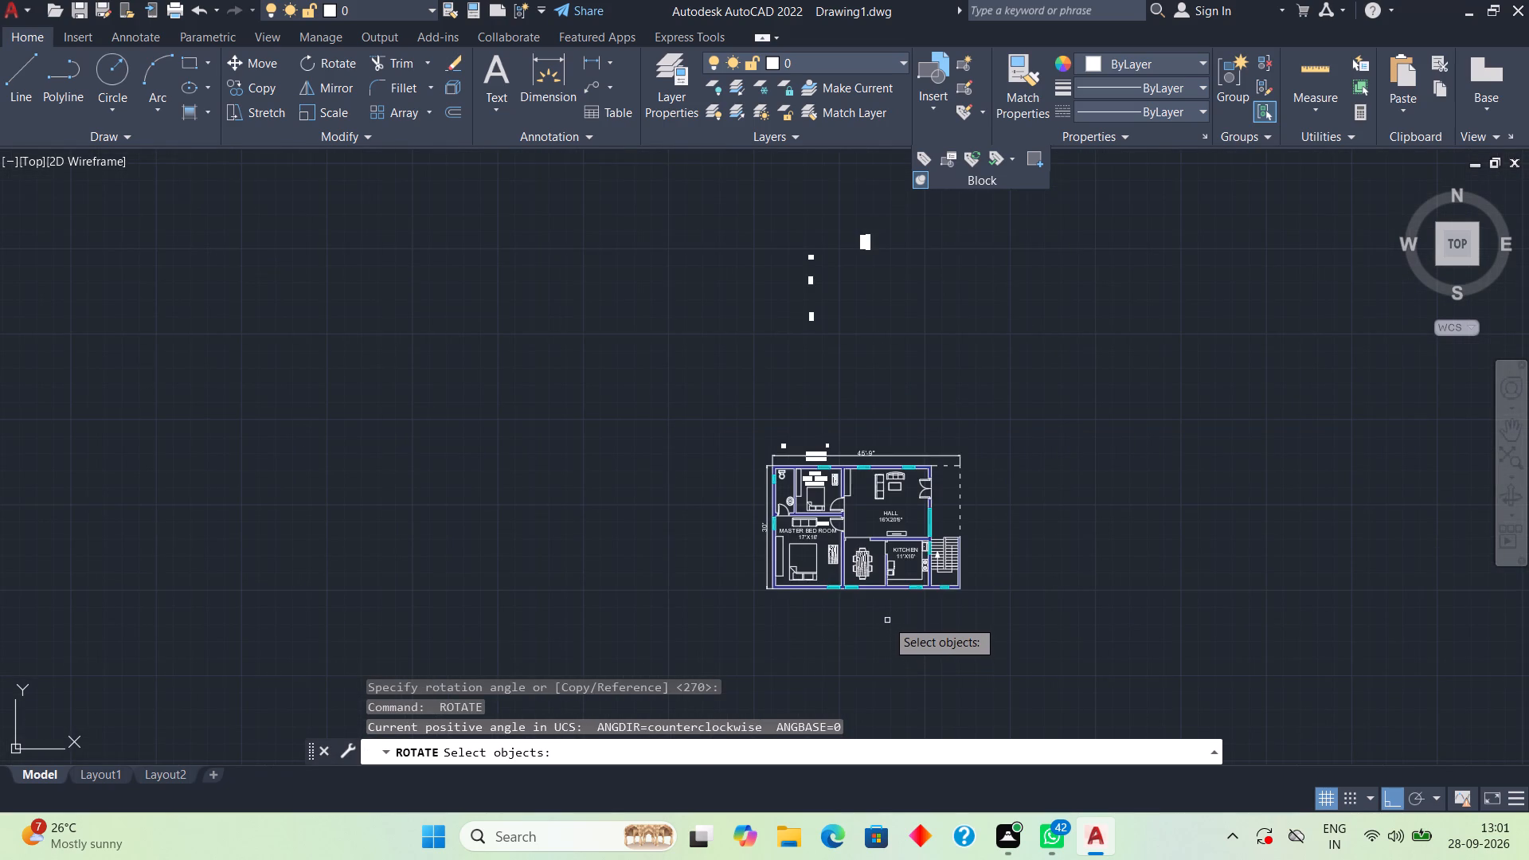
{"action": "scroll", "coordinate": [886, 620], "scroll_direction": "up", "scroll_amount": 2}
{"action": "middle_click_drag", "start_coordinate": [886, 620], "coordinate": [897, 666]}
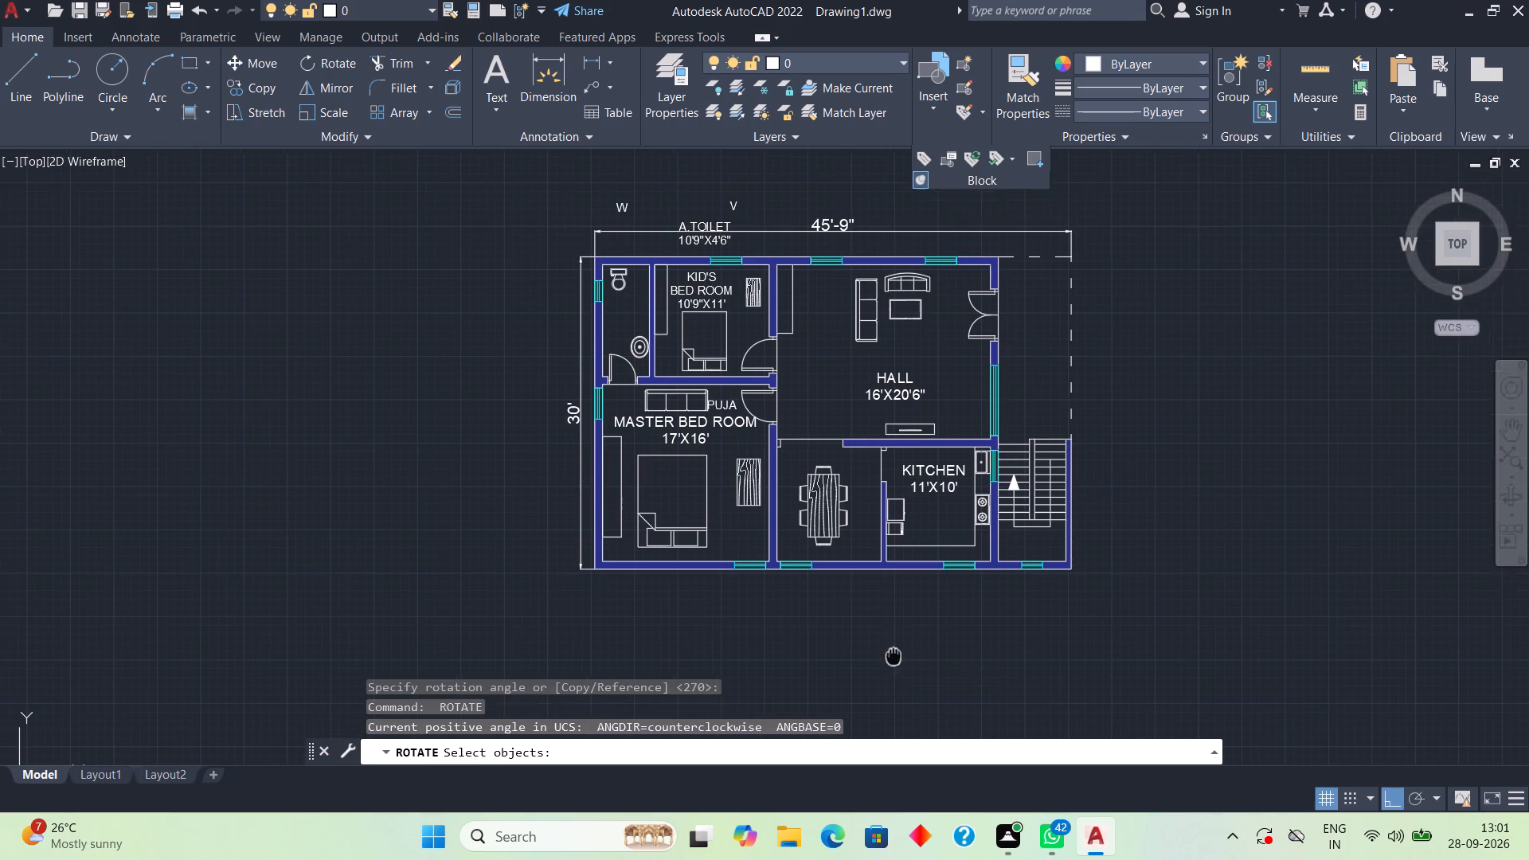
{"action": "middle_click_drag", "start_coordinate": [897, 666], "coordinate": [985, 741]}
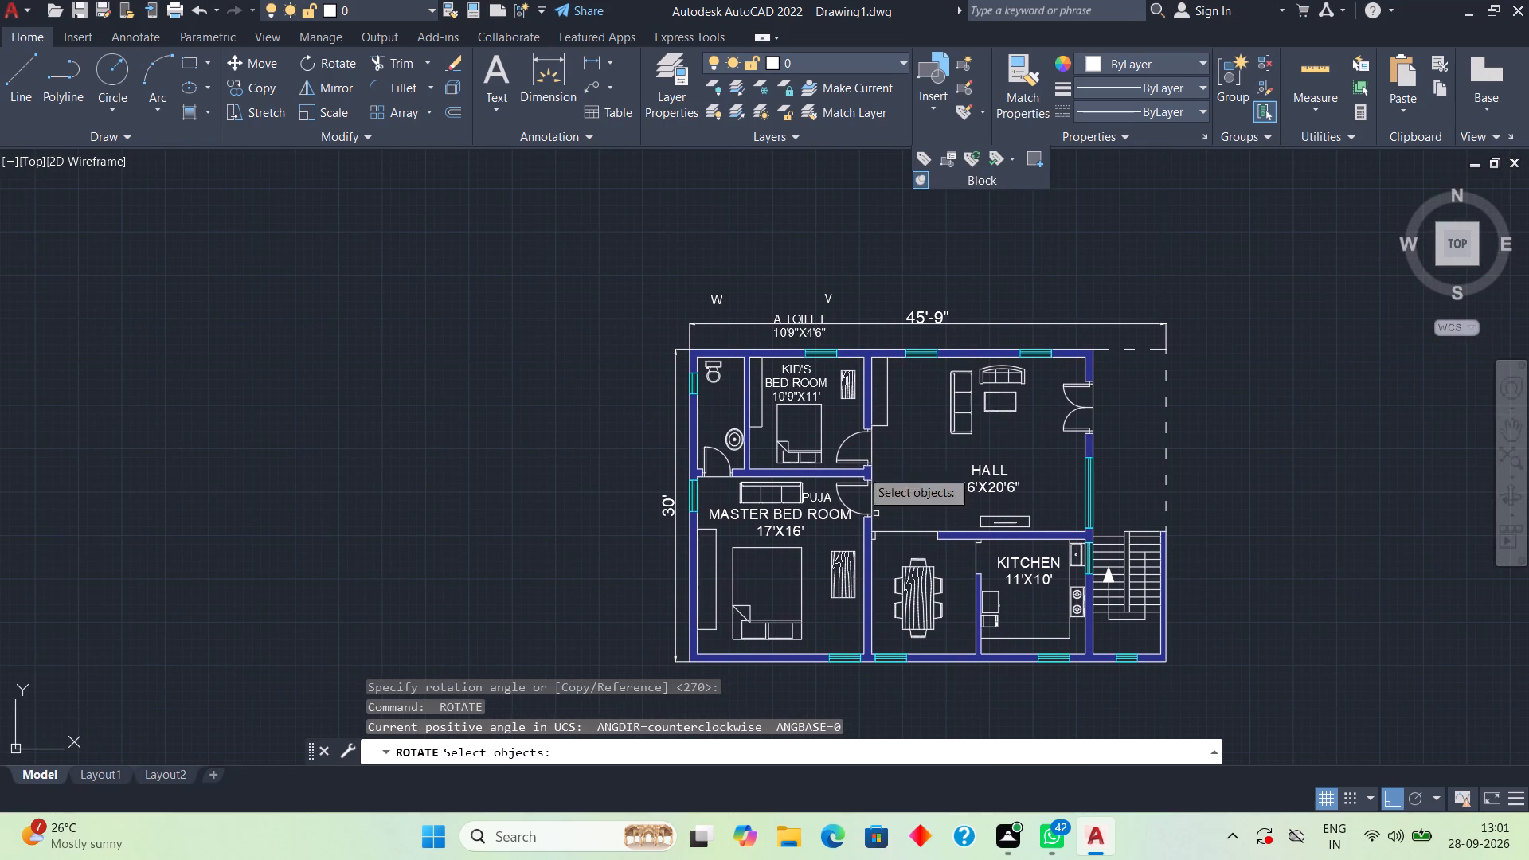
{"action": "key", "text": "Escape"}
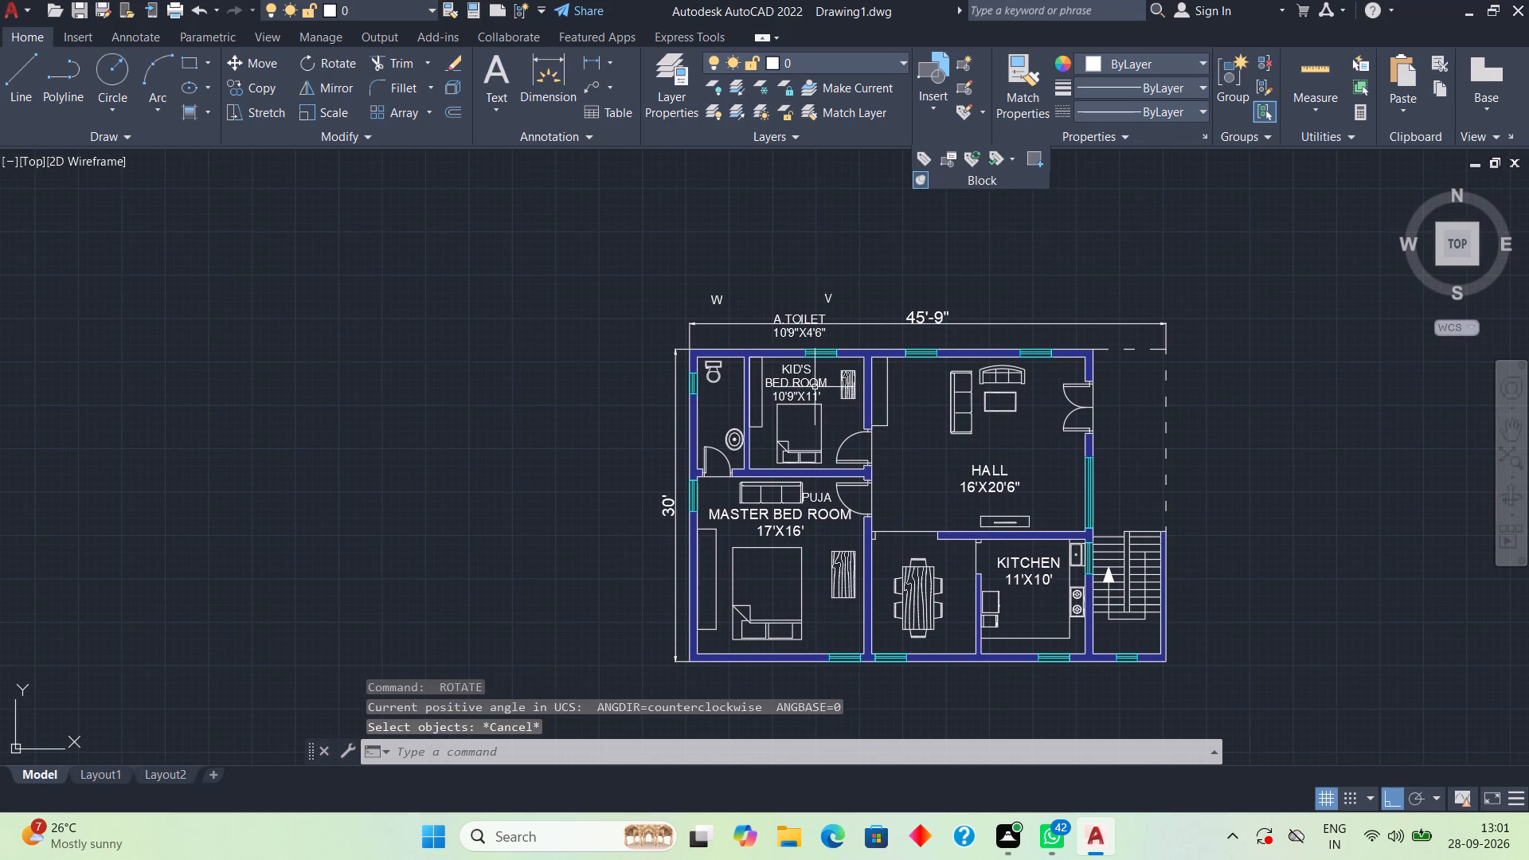
Rotate the A.TOILET label and its 10'9"X4'6" size line 90° counterclockwise.
{"action": "left_click", "coordinate": [804, 320]}
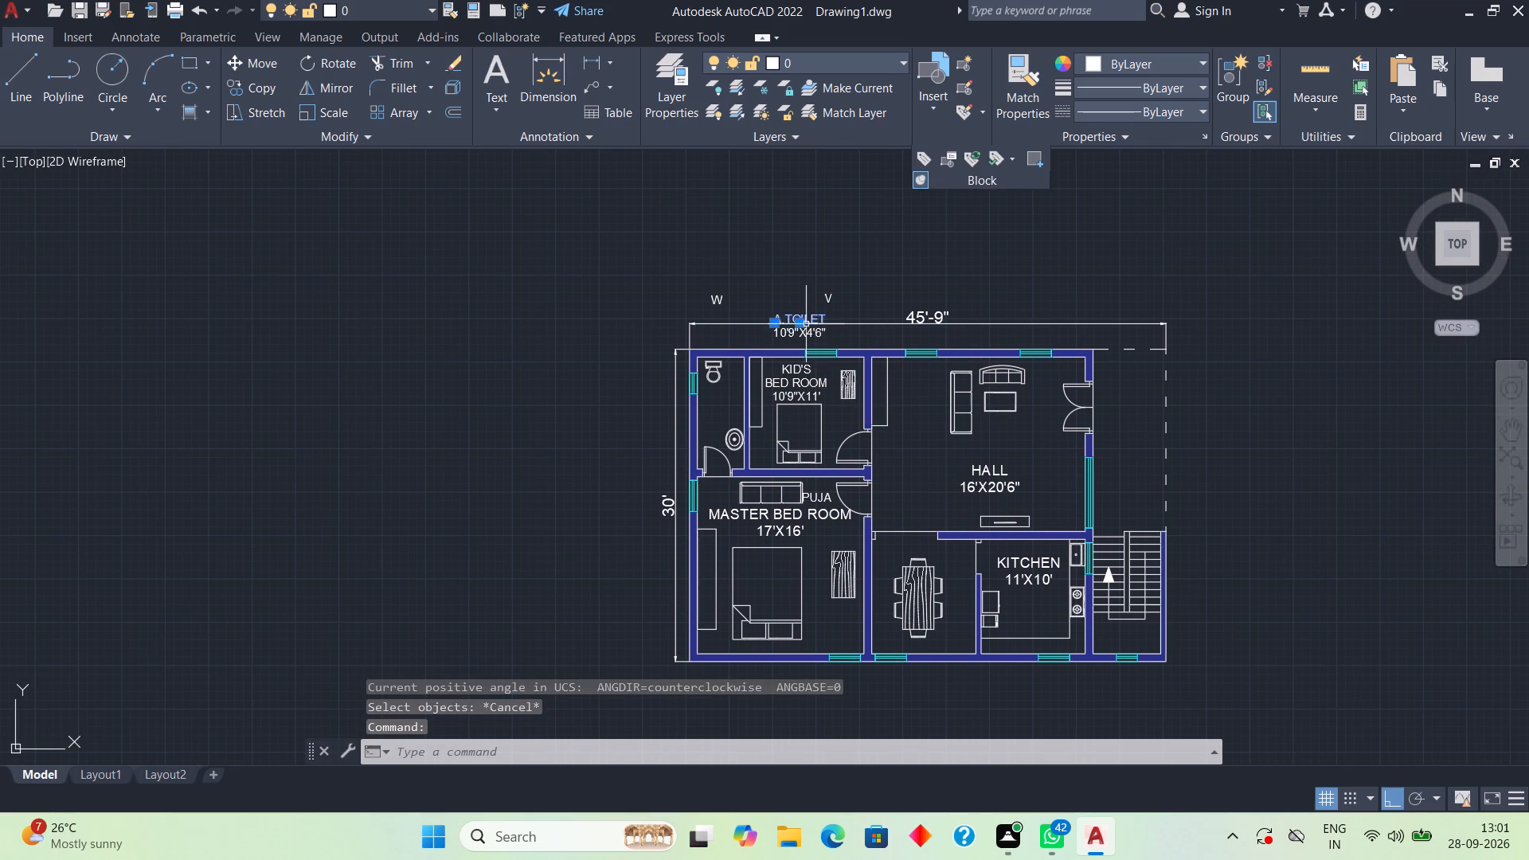
{"action": "left_click", "coordinate": [809, 333]}
{"action": "scroll", "coordinate": [819, 358], "scroll_direction": "up", "scroll_amount": 1}
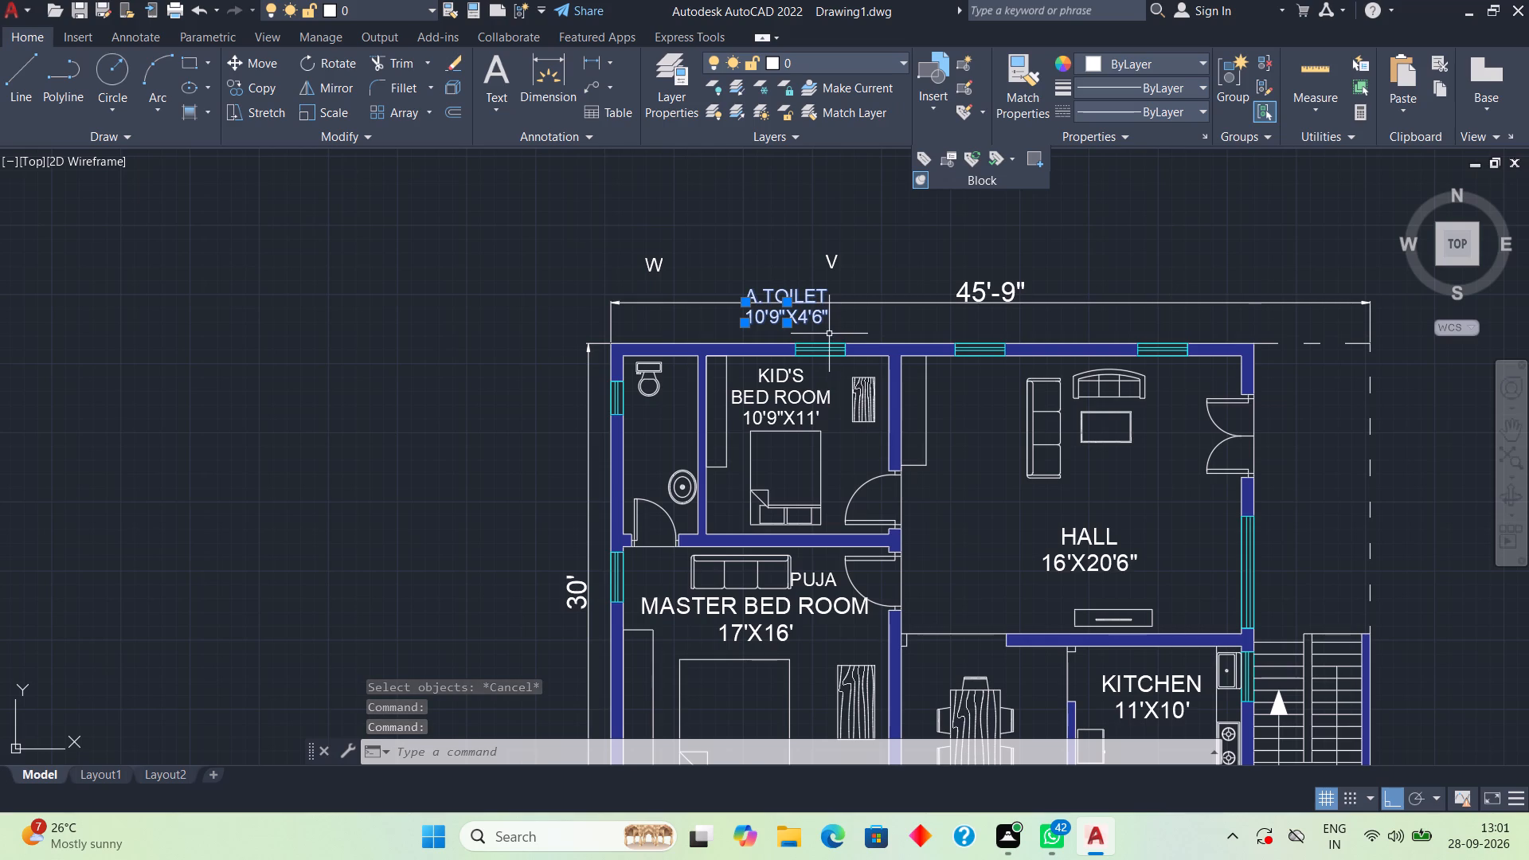
{"action": "type", "text": "RO"}
{"action": "key", "text": "space"}
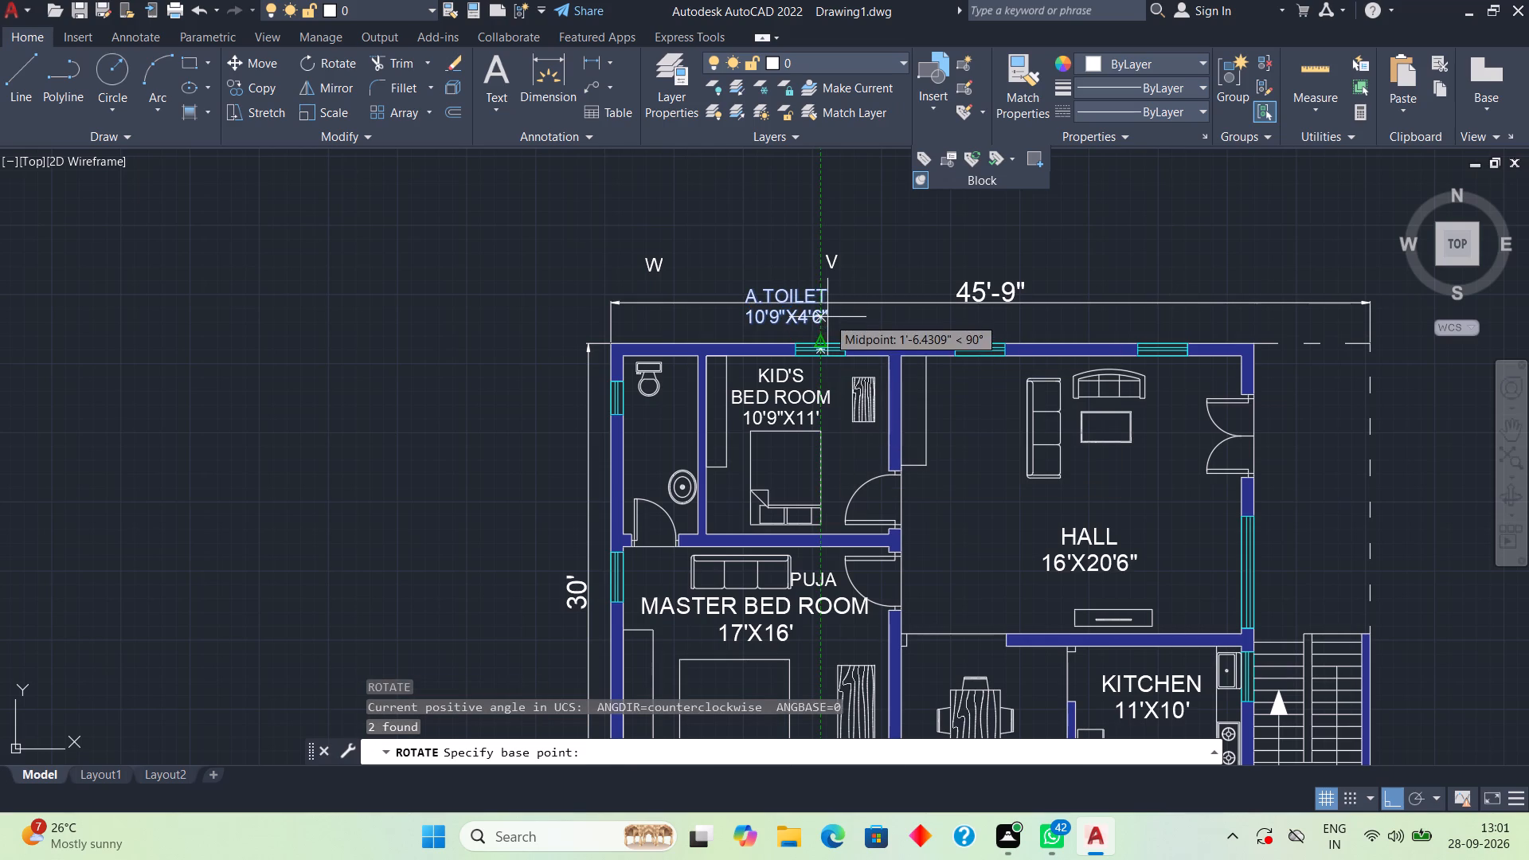
{"action": "left_click", "coordinate": [827, 317]}
{"action": "left_click", "coordinate": [785, 260]}
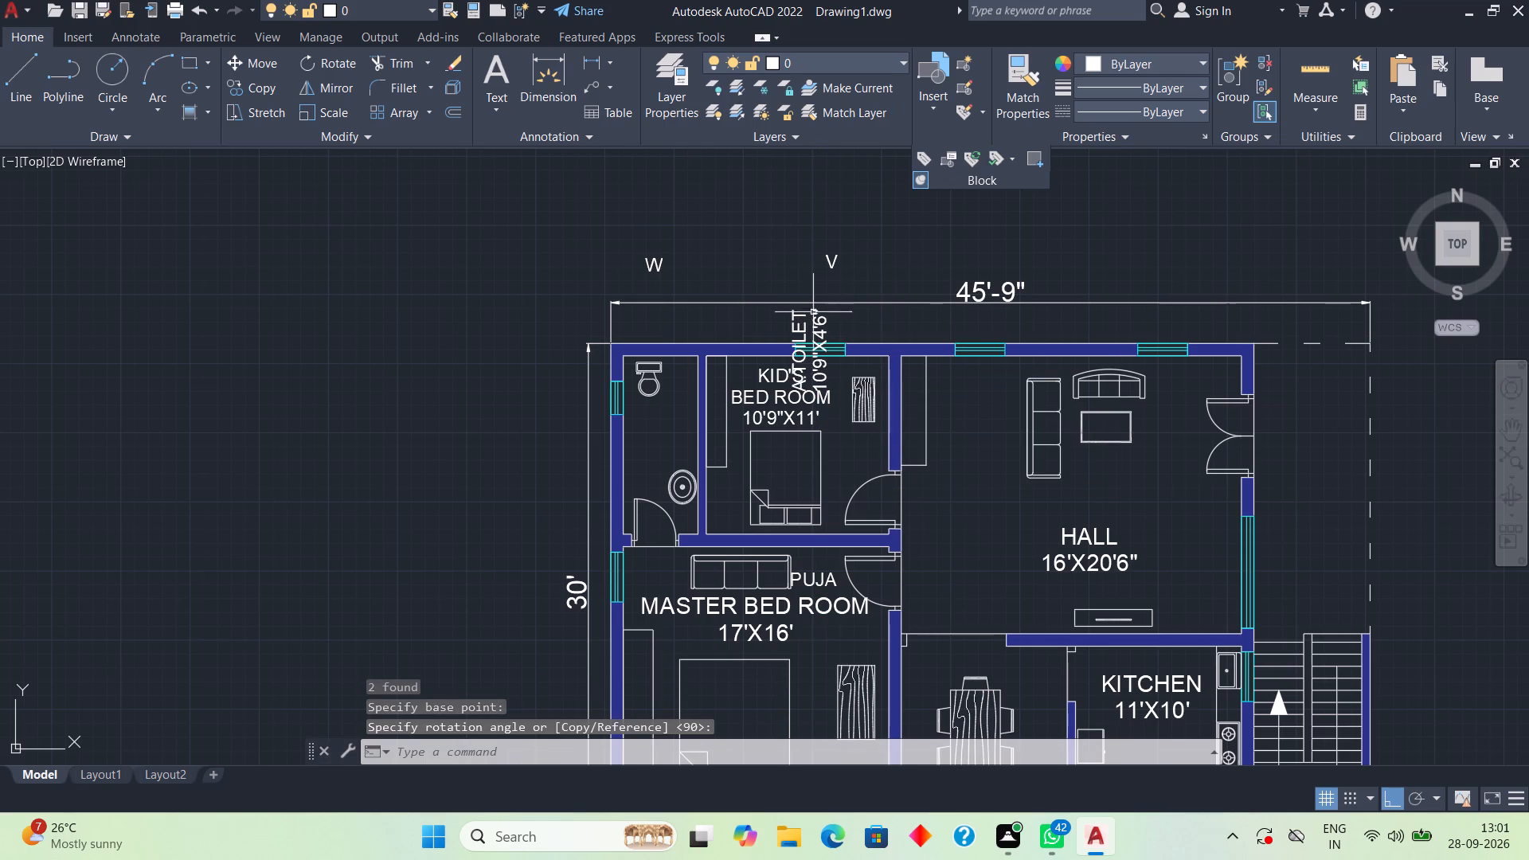
Move both lines of the rotated A.TOILET label into the attached toilet, between the WC and the washbasin.
{"action": "left_click", "coordinate": [817, 322]}
{"action": "left_click", "coordinate": [800, 320]}
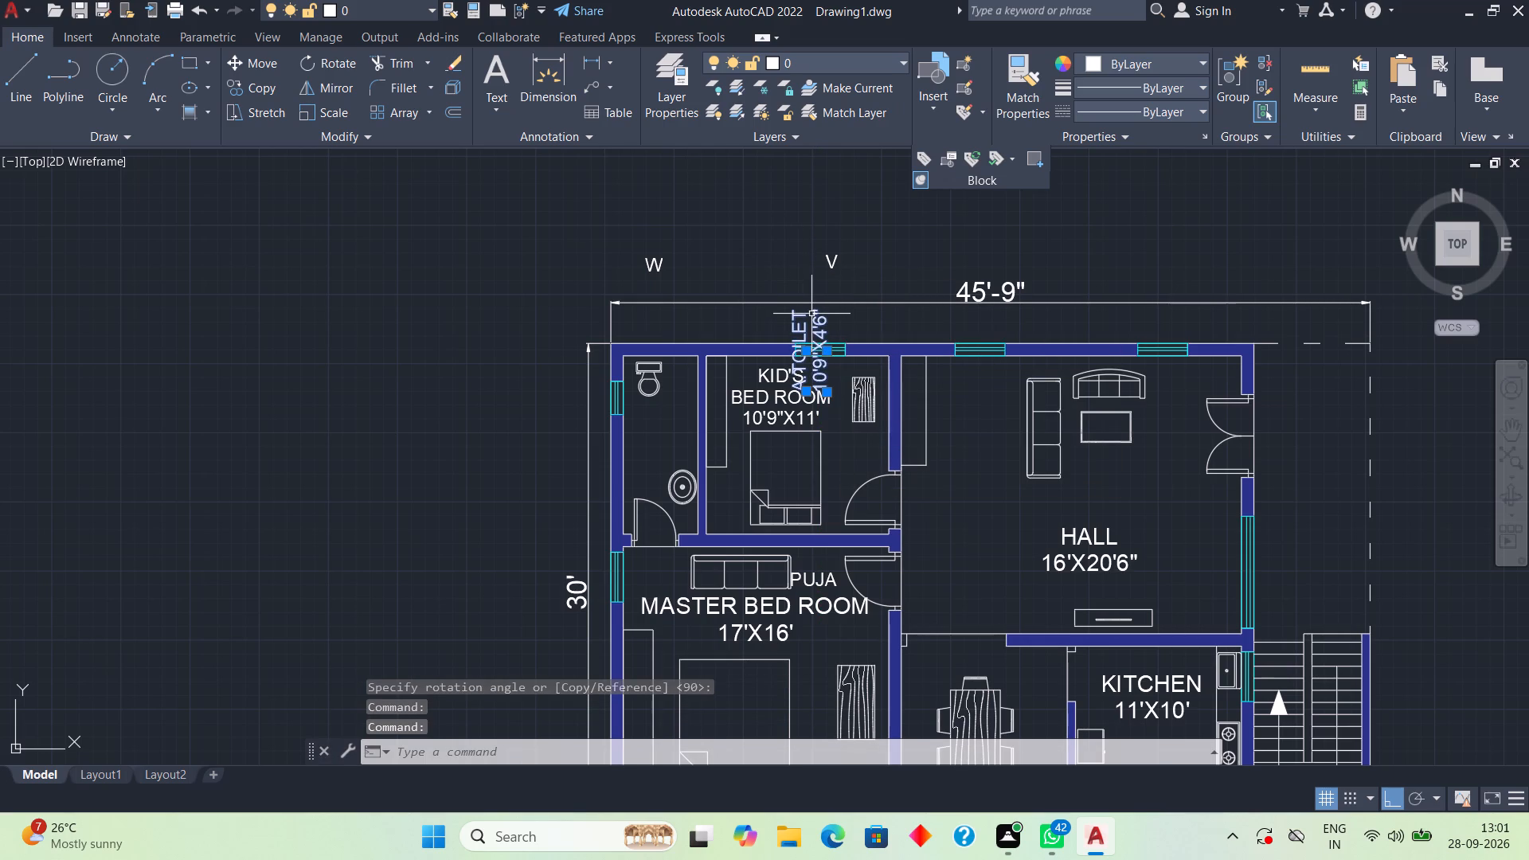
{"action": "type", "text": "M"}
{"action": "key", "text": "space"}
{"action": "left_click", "coordinate": [812, 313]}
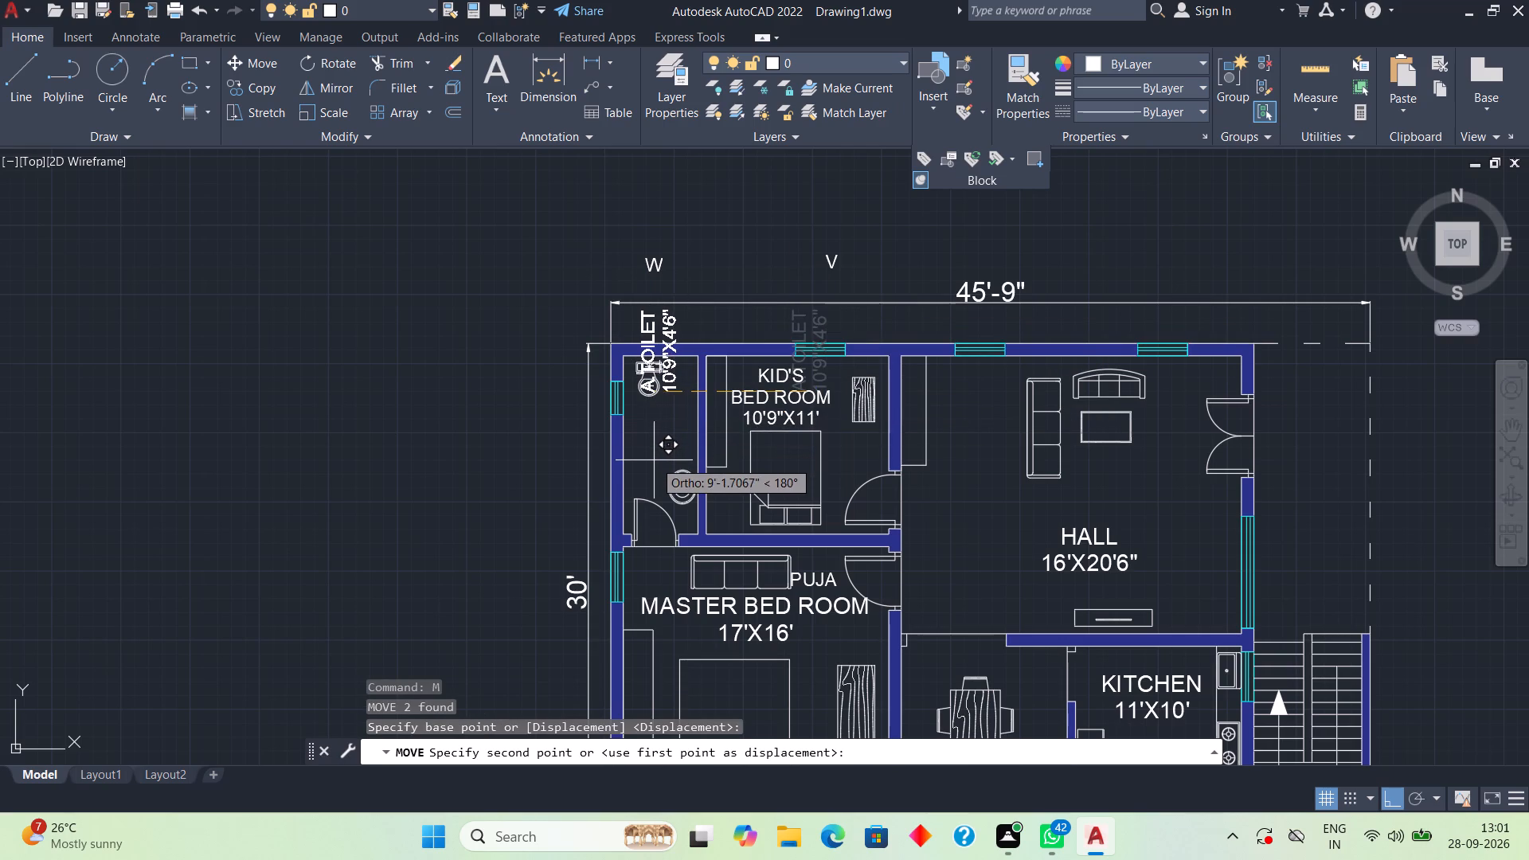
{"action": "left_click", "coordinate": [649, 435]}
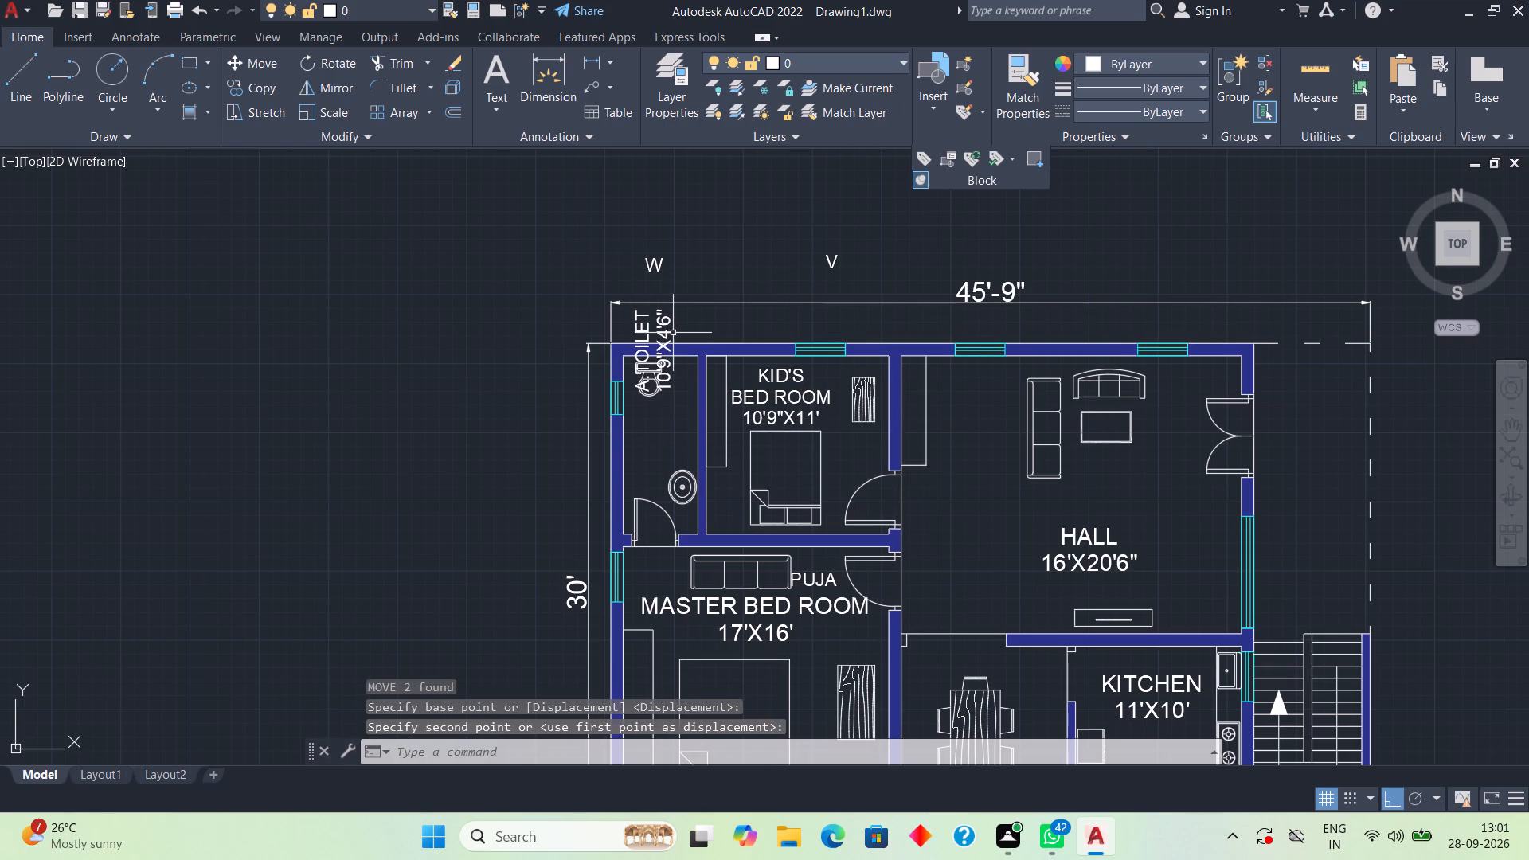
{"action": "left_click", "coordinate": [667, 319]}
{"action": "left_click", "coordinate": [647, 322]}
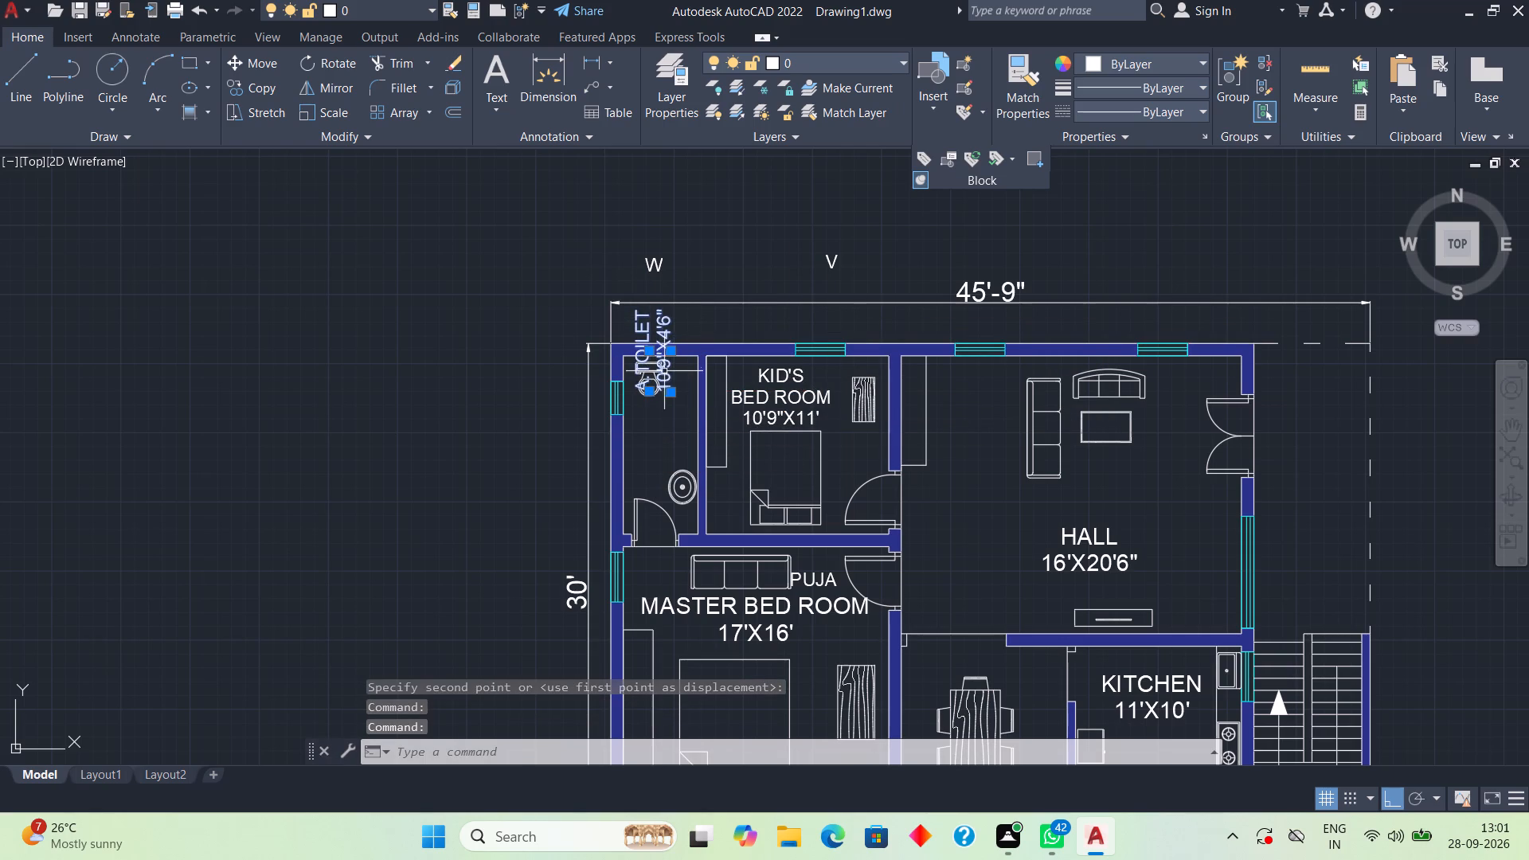
{"action": "middle_click_drag", "start_coordinate": [667, 375], "coordinate": [667, 411]}
{"action": "scroll", "coordinate": [667, 411], "scroll_direction": "up", "scroll_amount": 1}
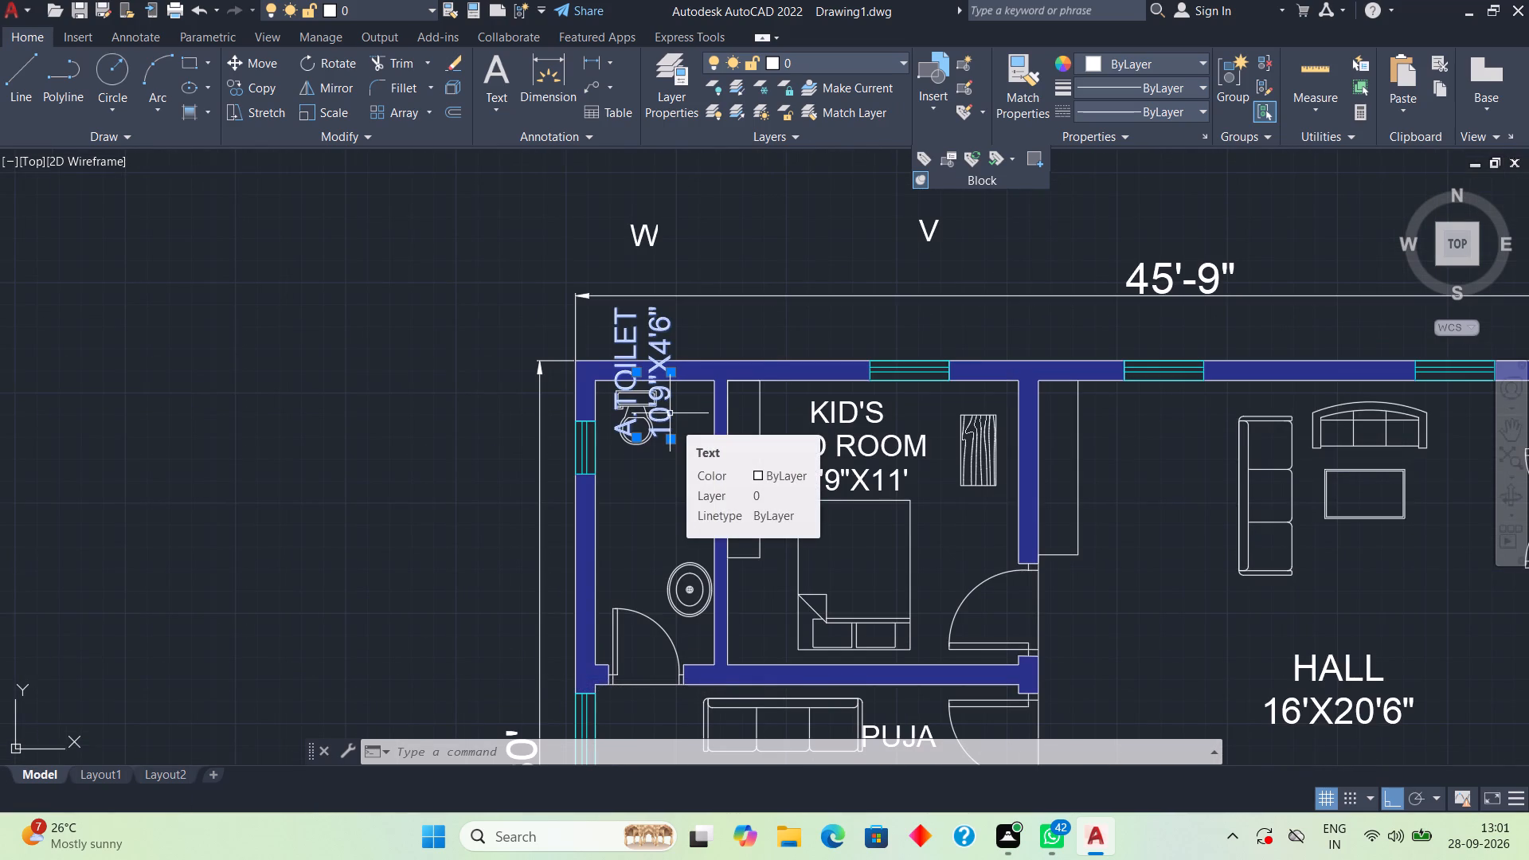
{"action": "type", "text": "M"}
{"action": "key", "text": "space"}
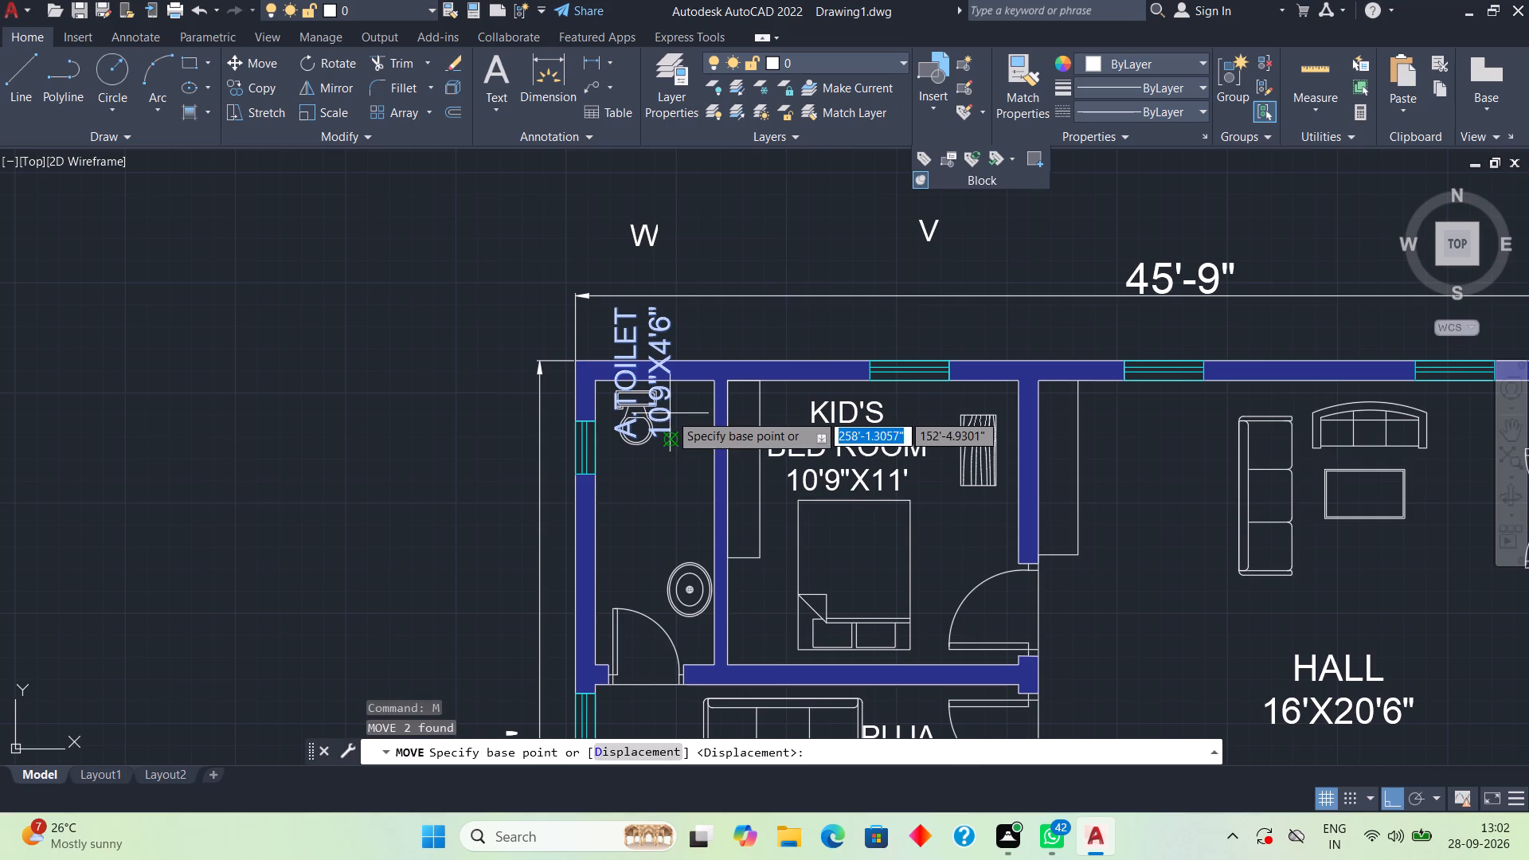
{"action": "left_click", "coordinate": [669, 443]}
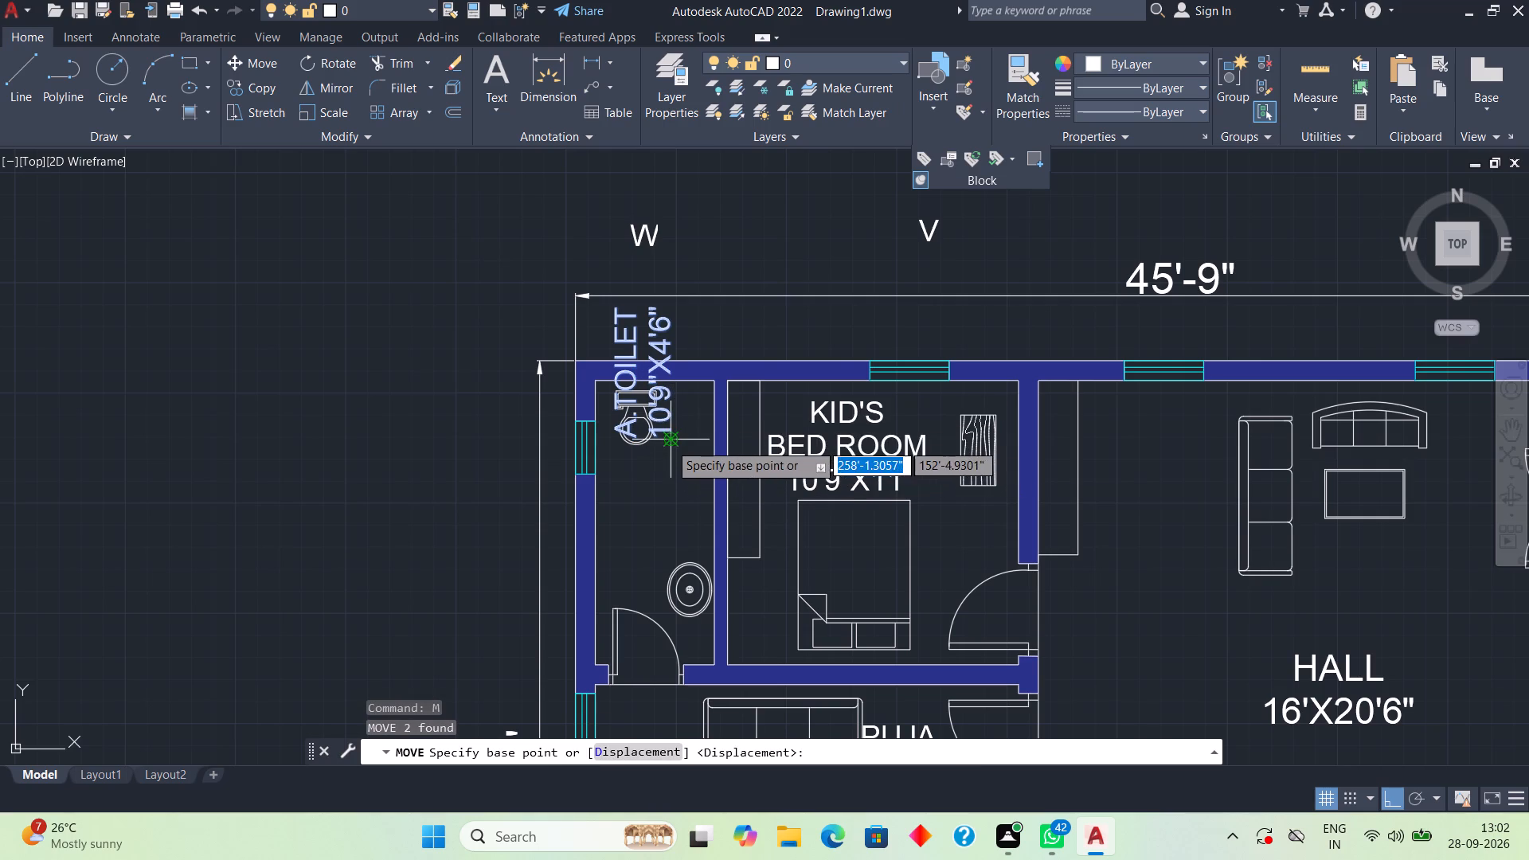
{"action": "left_click", "coordinate": [649, 581]}
Rotate the PUJA label beside the master bedroom sofa 90° counterclockwise.
{"action": "scroll", "coordinate": [686, 650], "scroll_direction": "down", "scroll_amount": 1}
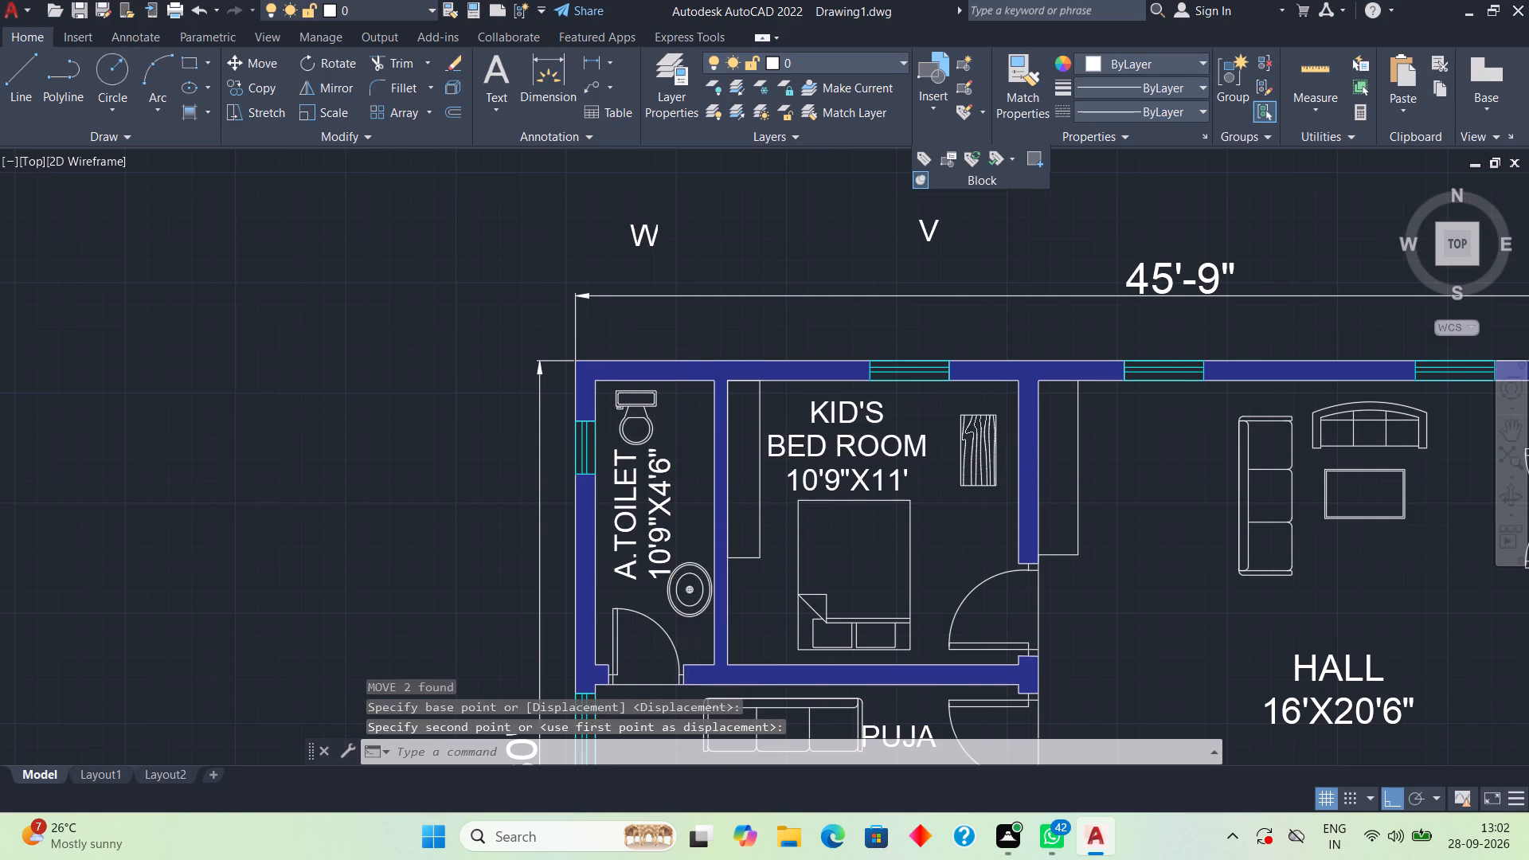
{"action": "middle_click_drag", "start_coordinate": [737, 608], "coordinate": [577, 268]}
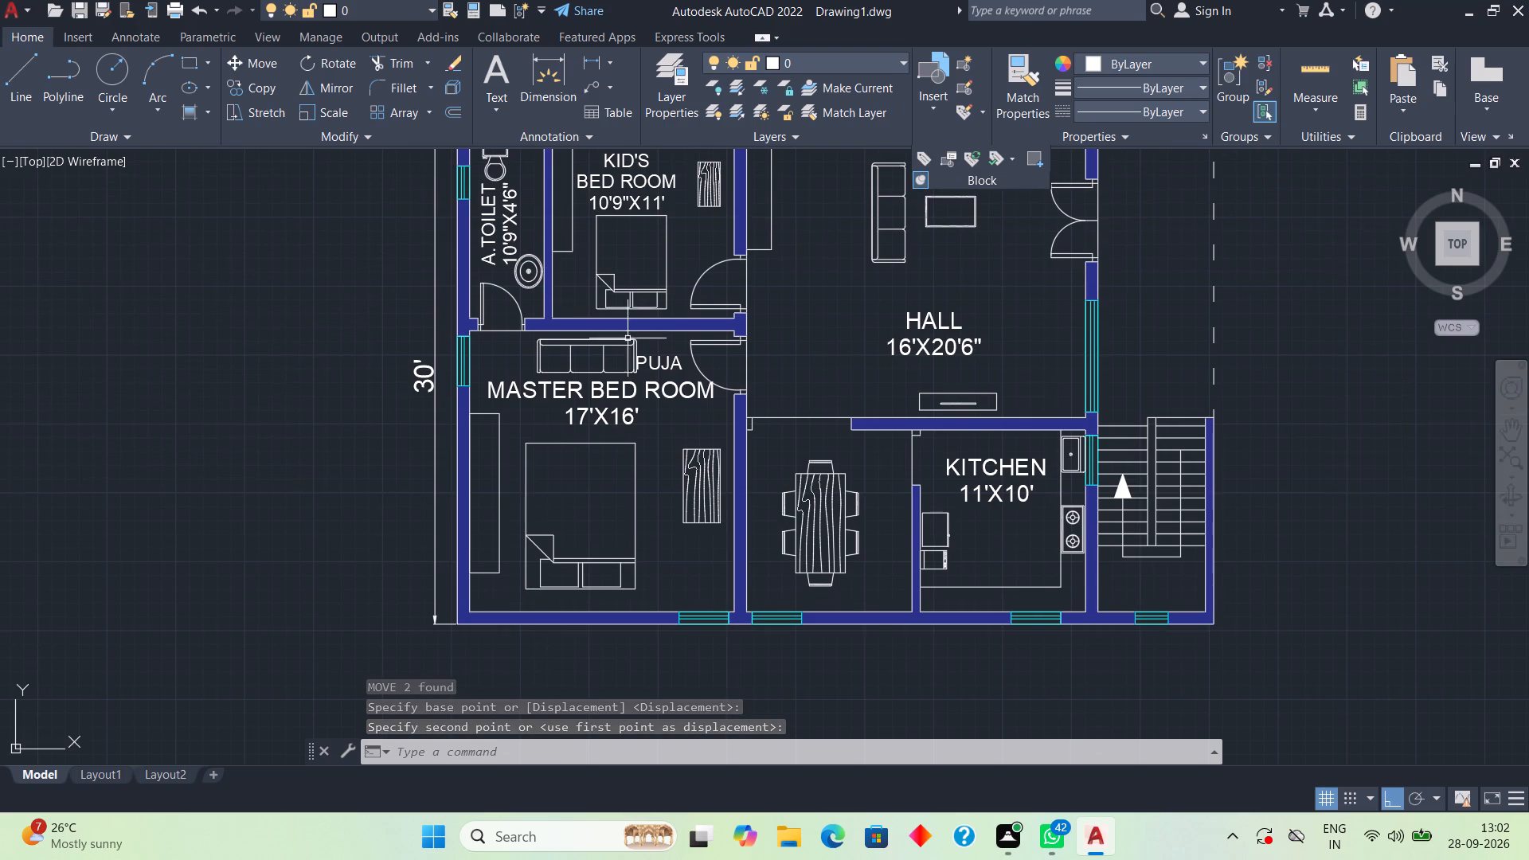
{"action": "left_click", "coordinate": [659, 360]}
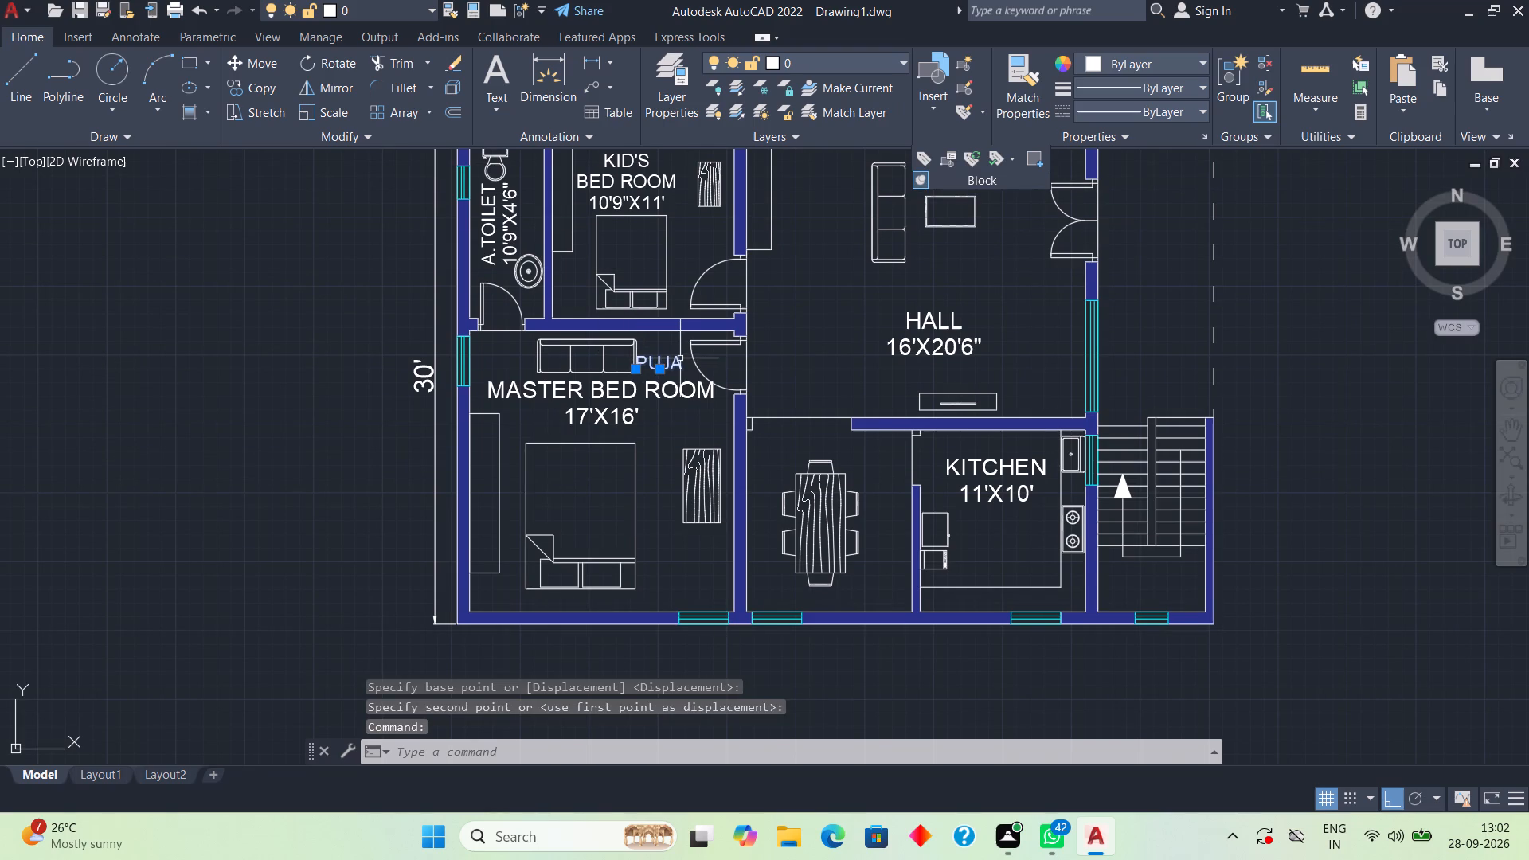
{"action": "key", "text": "r"}
{"action": "key", "text": "o"}
{"action": "key", "text": "space"}
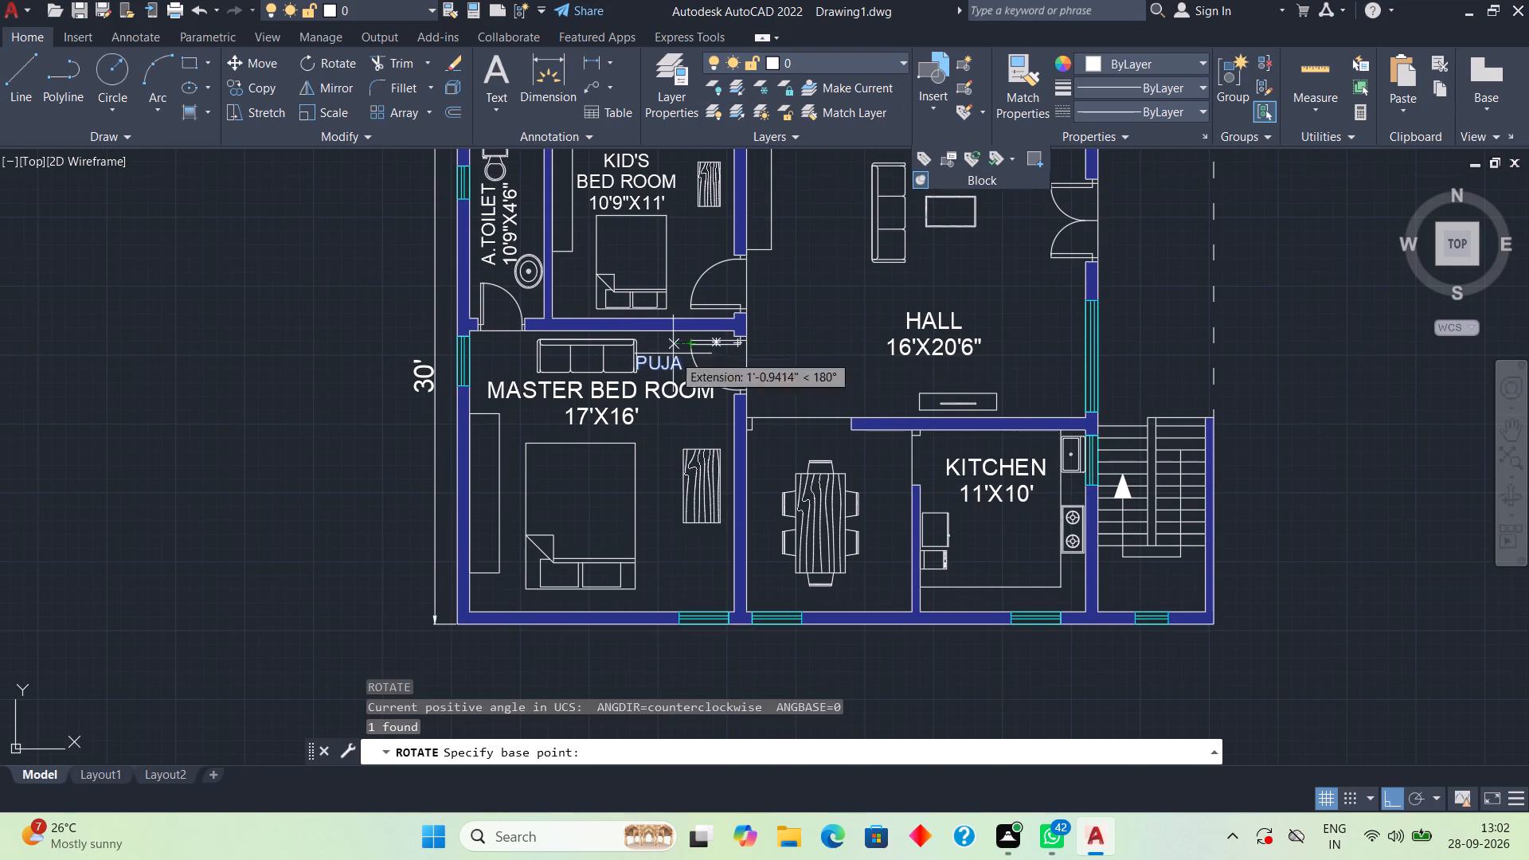
{"action": "left_click", "coordinate": [678, 359]}
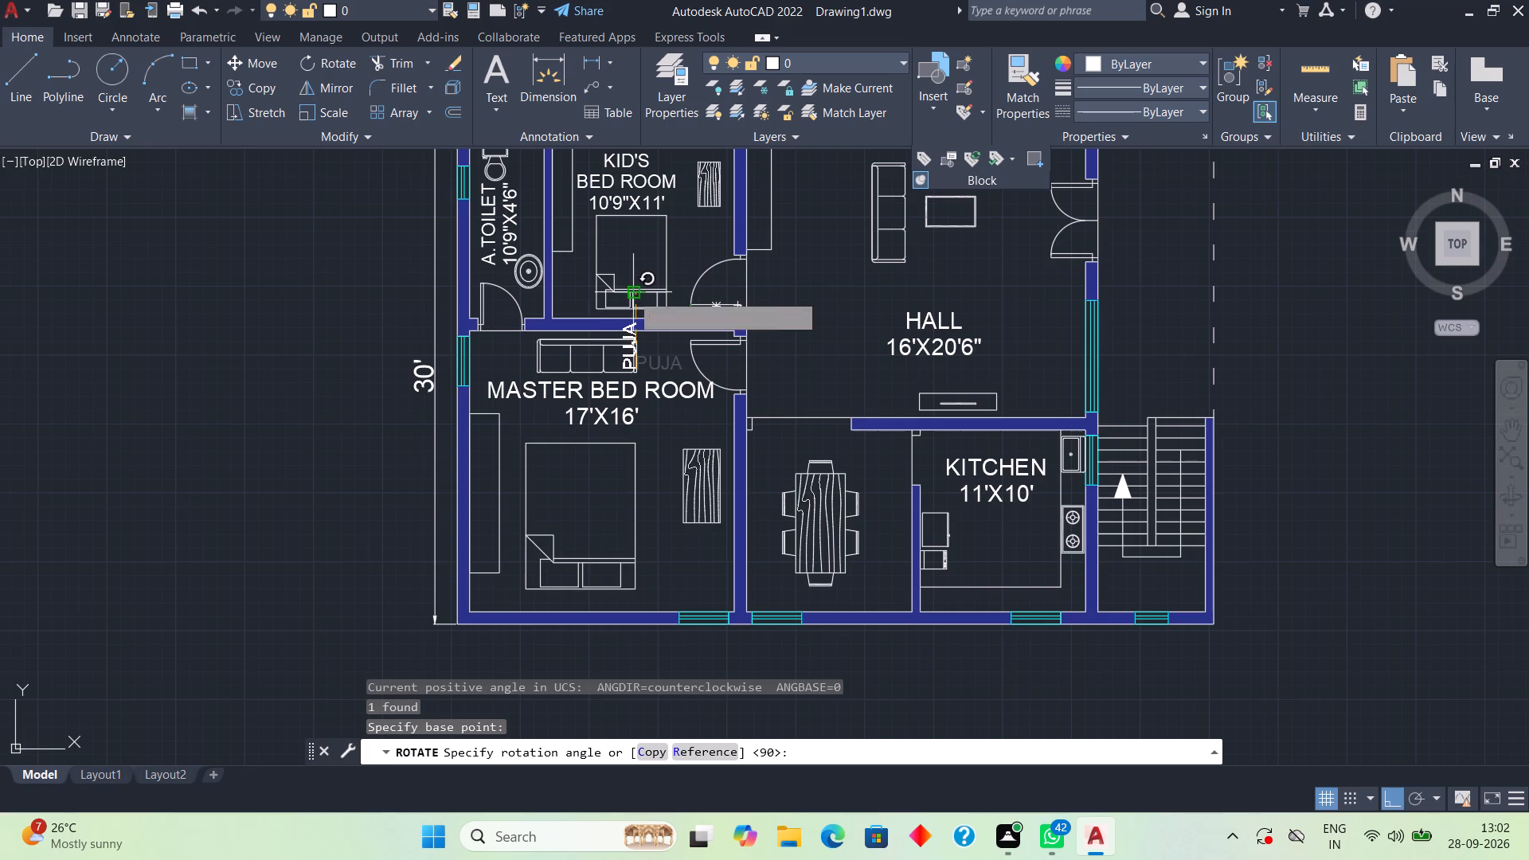
{"action": "left_click", "coordinate": [631, 293]}
Move the rotated PUJA label horizontally from the master bedroom sofa into the hall, just past the master bedroom door.
{"action": "left_click", "coordinate": [628, 351]}
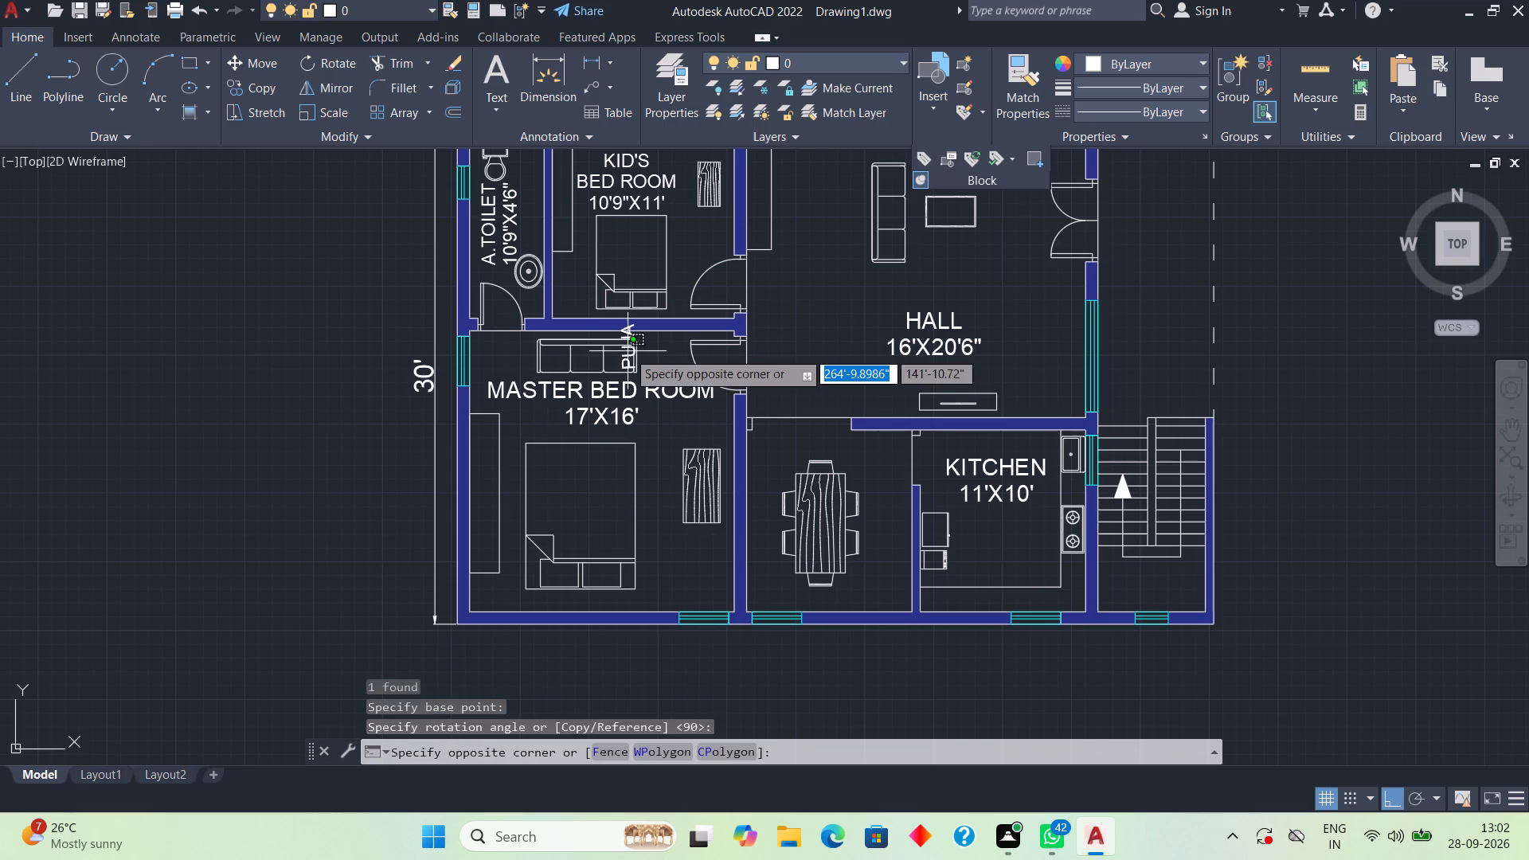
{"action": "scroll", "coordinate": [628, 350], "scroll_direction": "up", "scroll_amount": 3}
{"action": "left_click", "coordinate": [626, 350]}
{"action": "left_click", "coordinate": [626, 365]}
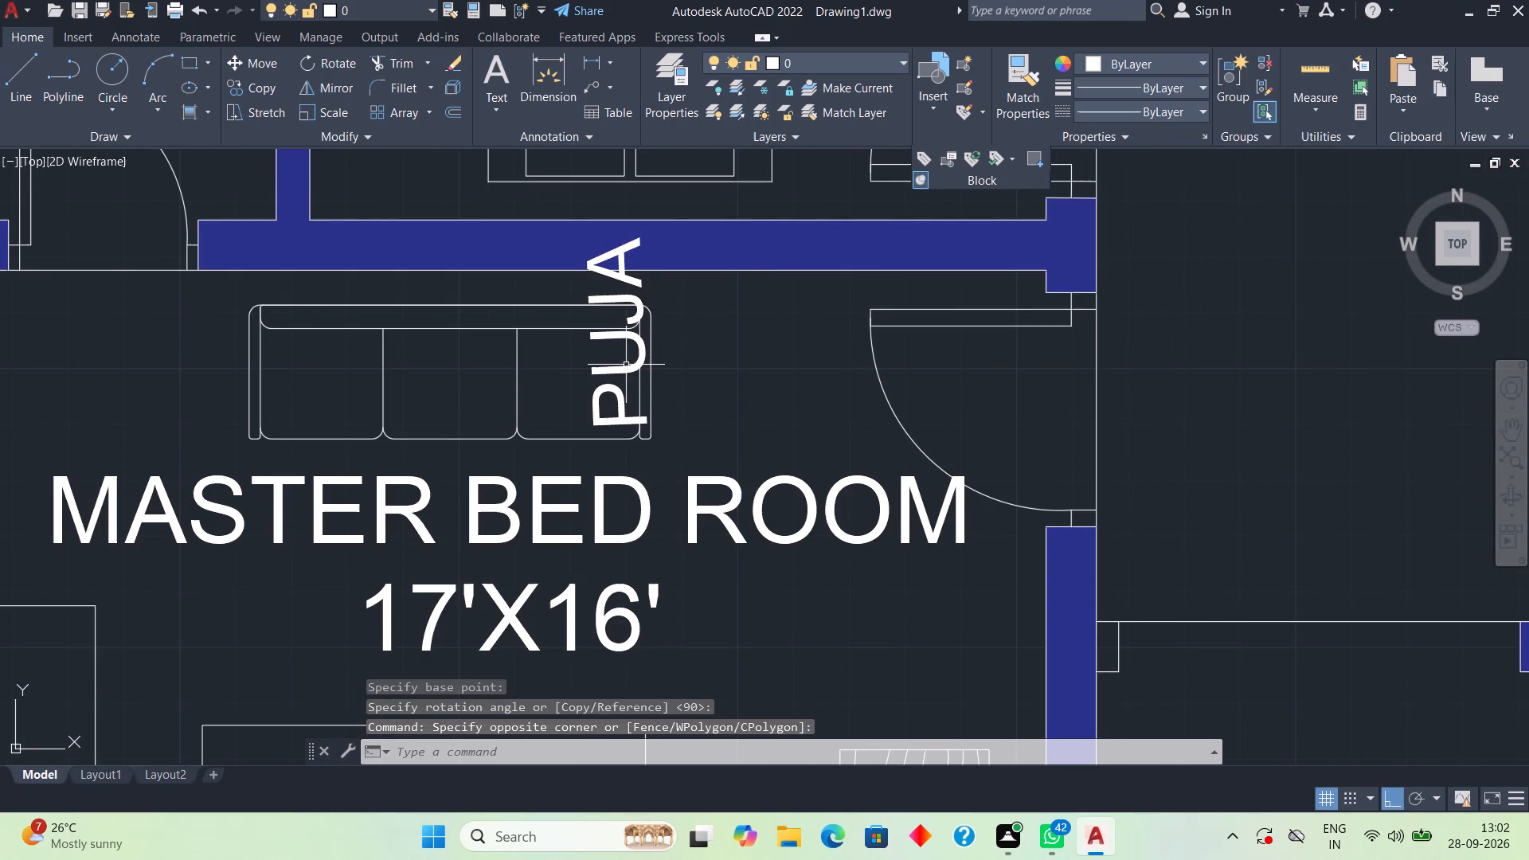
{"action": "type", "text": "M"}
{"action": "key", "text": "space"}
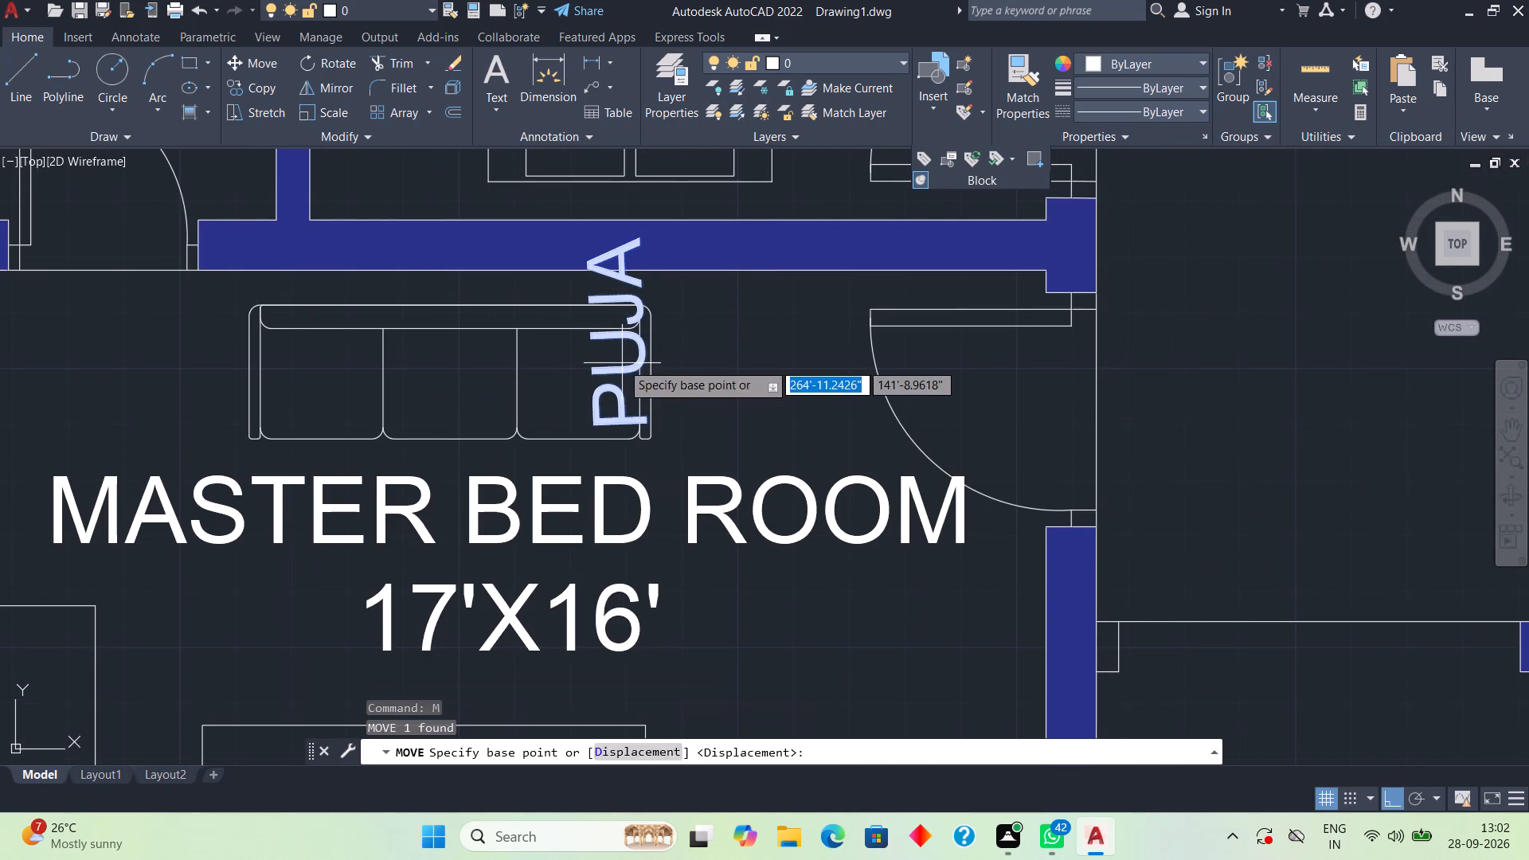
{"action": "left_click", "coordinate": [621, 361]}
{"action": "scroll", "coordinate": [768, 351], "scroll_direction": "down", "scroll_amount": 4}
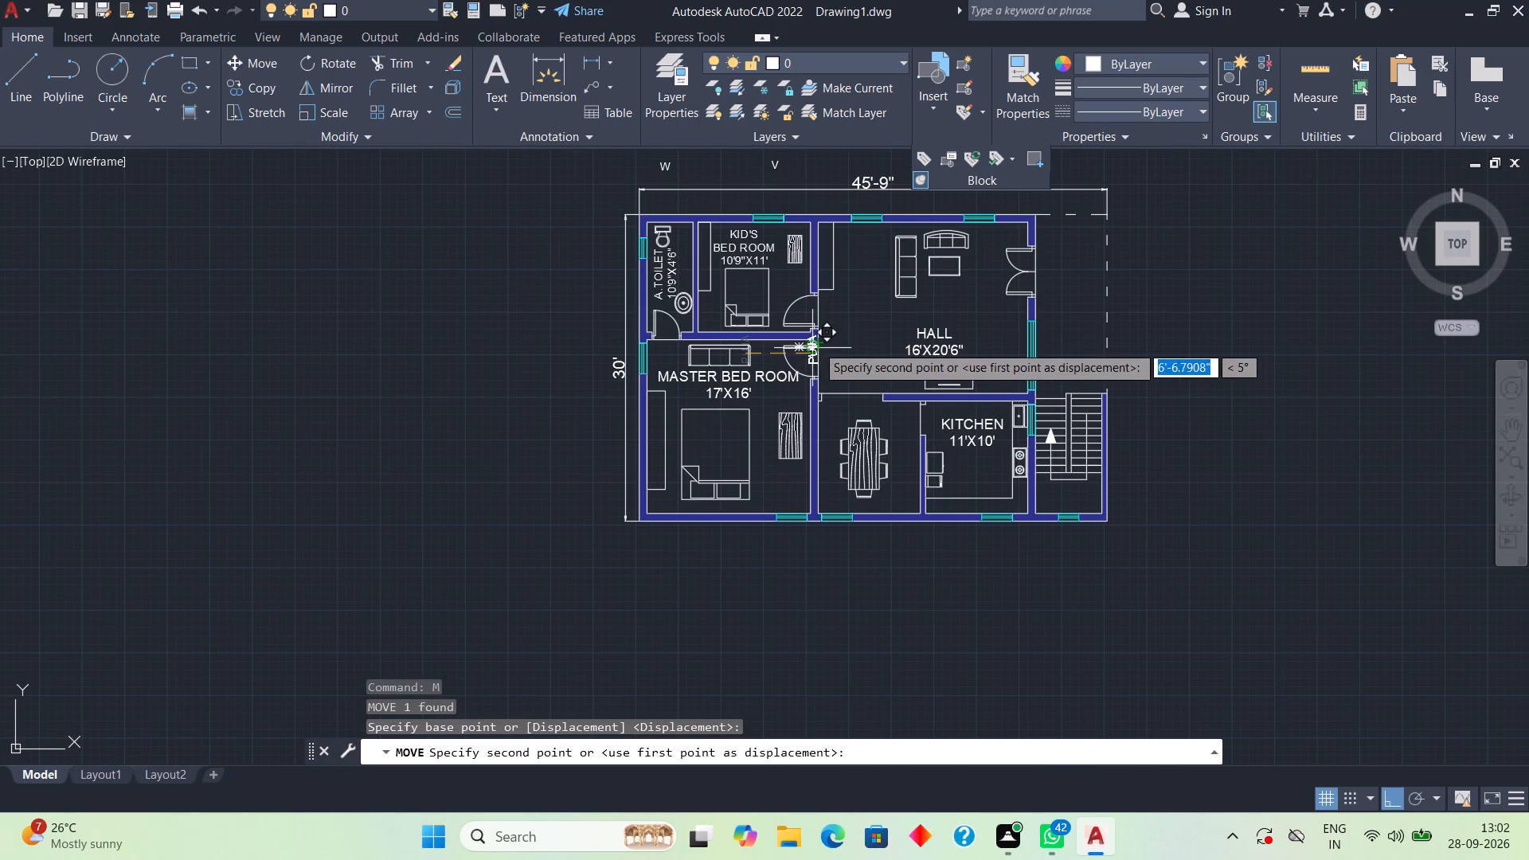
{"action": "scroll", "coordinate": [832, 343], "scroll_direction": "up", "scroll_amount": 1}
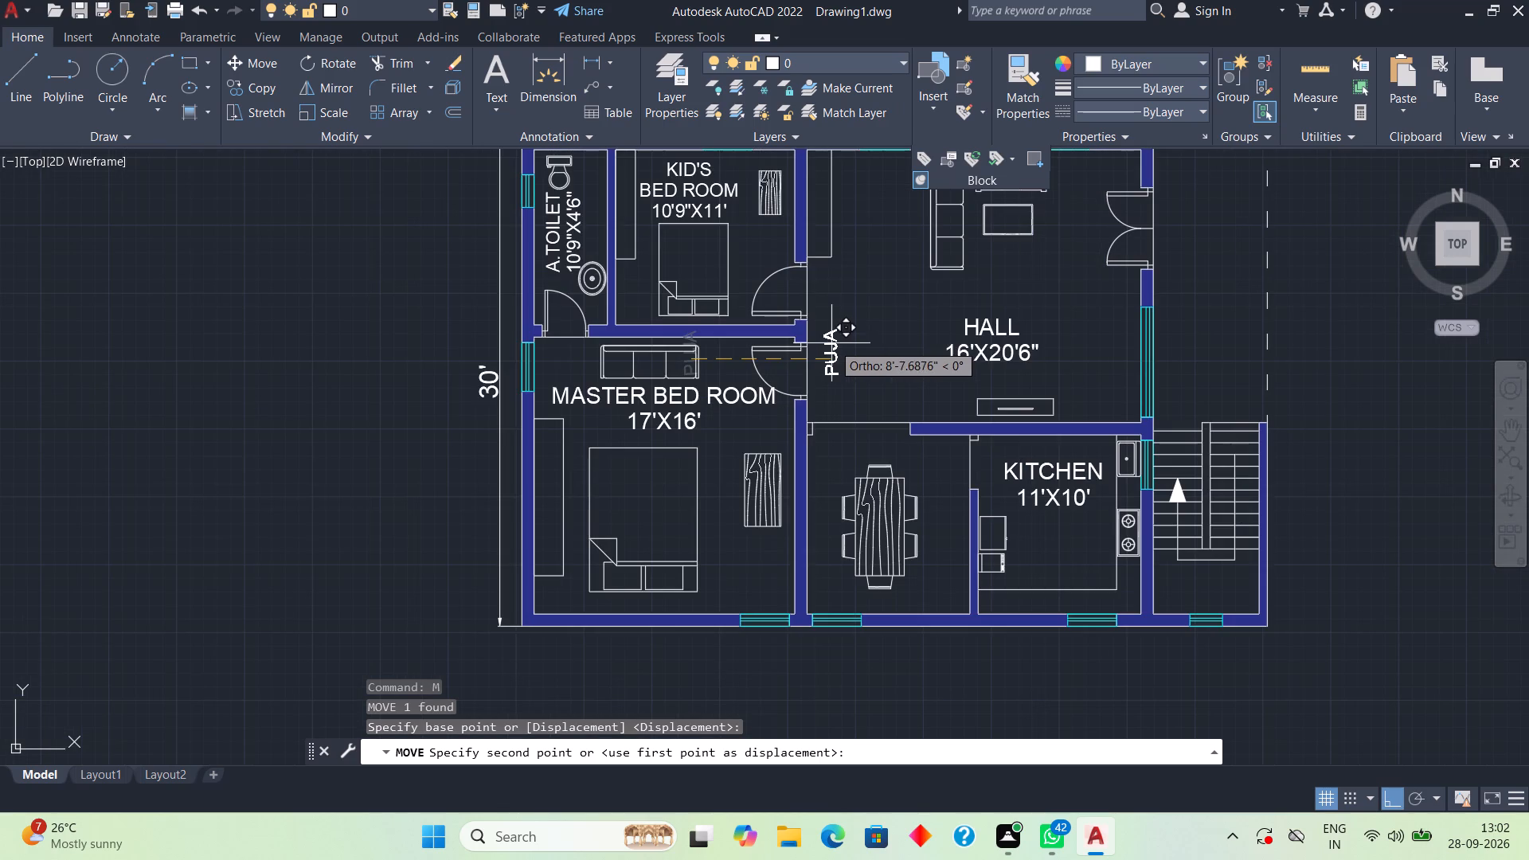
{"action": "left_click", "coordinate": [827, 343]}
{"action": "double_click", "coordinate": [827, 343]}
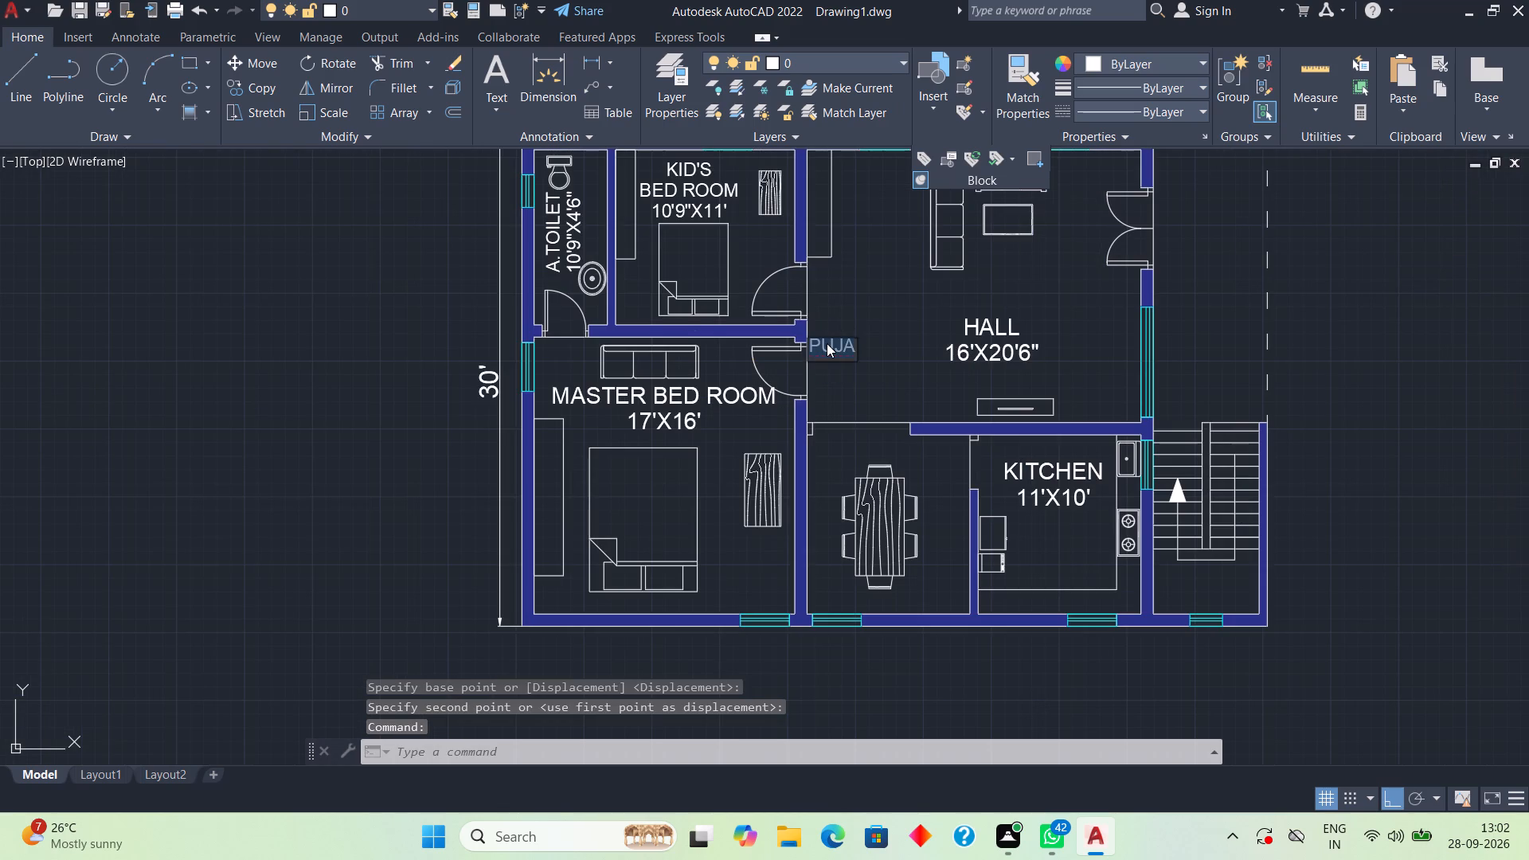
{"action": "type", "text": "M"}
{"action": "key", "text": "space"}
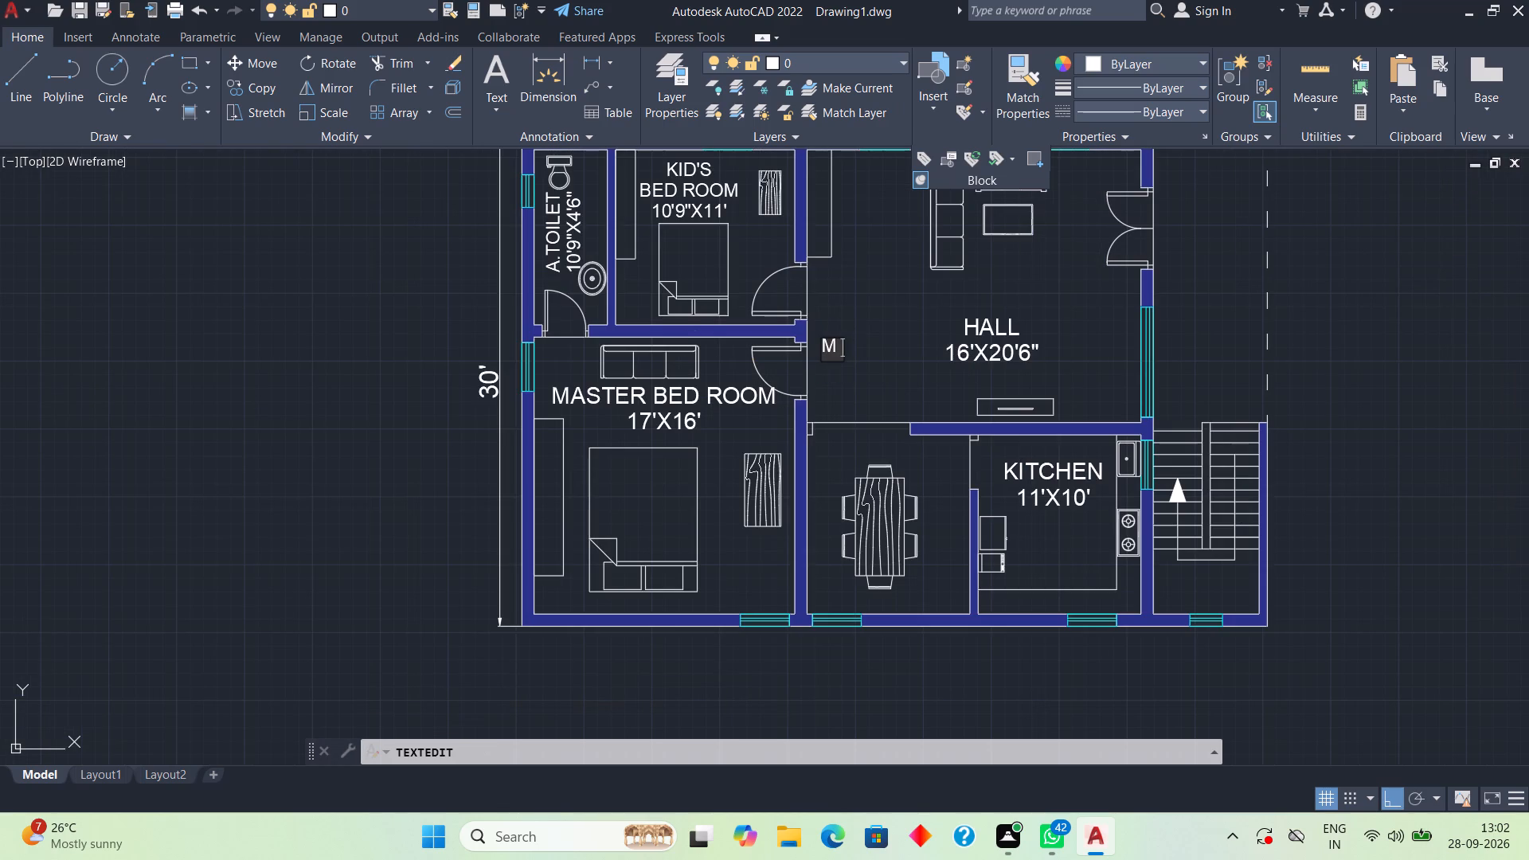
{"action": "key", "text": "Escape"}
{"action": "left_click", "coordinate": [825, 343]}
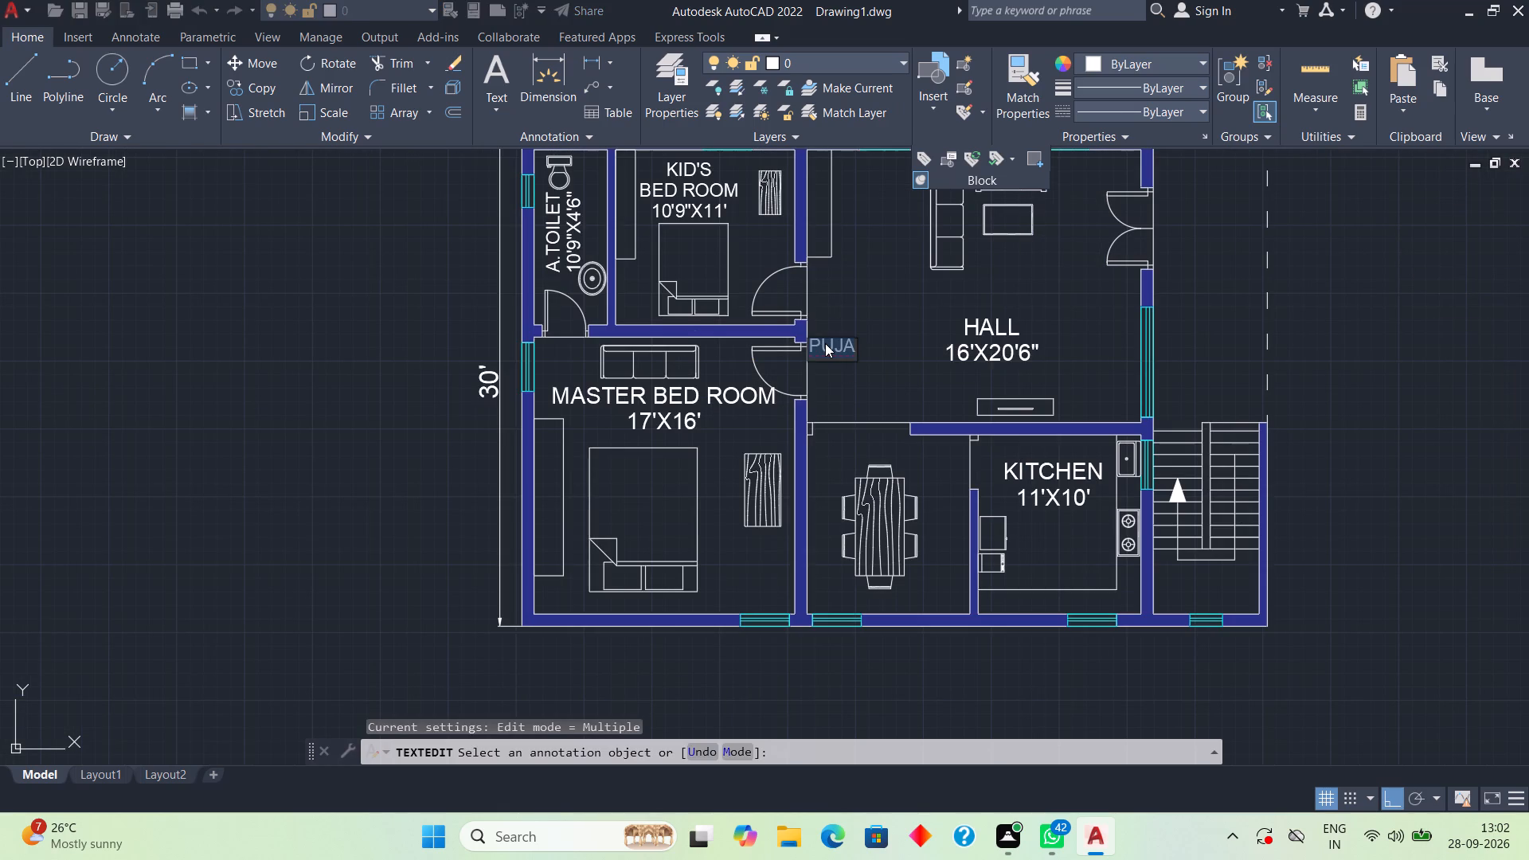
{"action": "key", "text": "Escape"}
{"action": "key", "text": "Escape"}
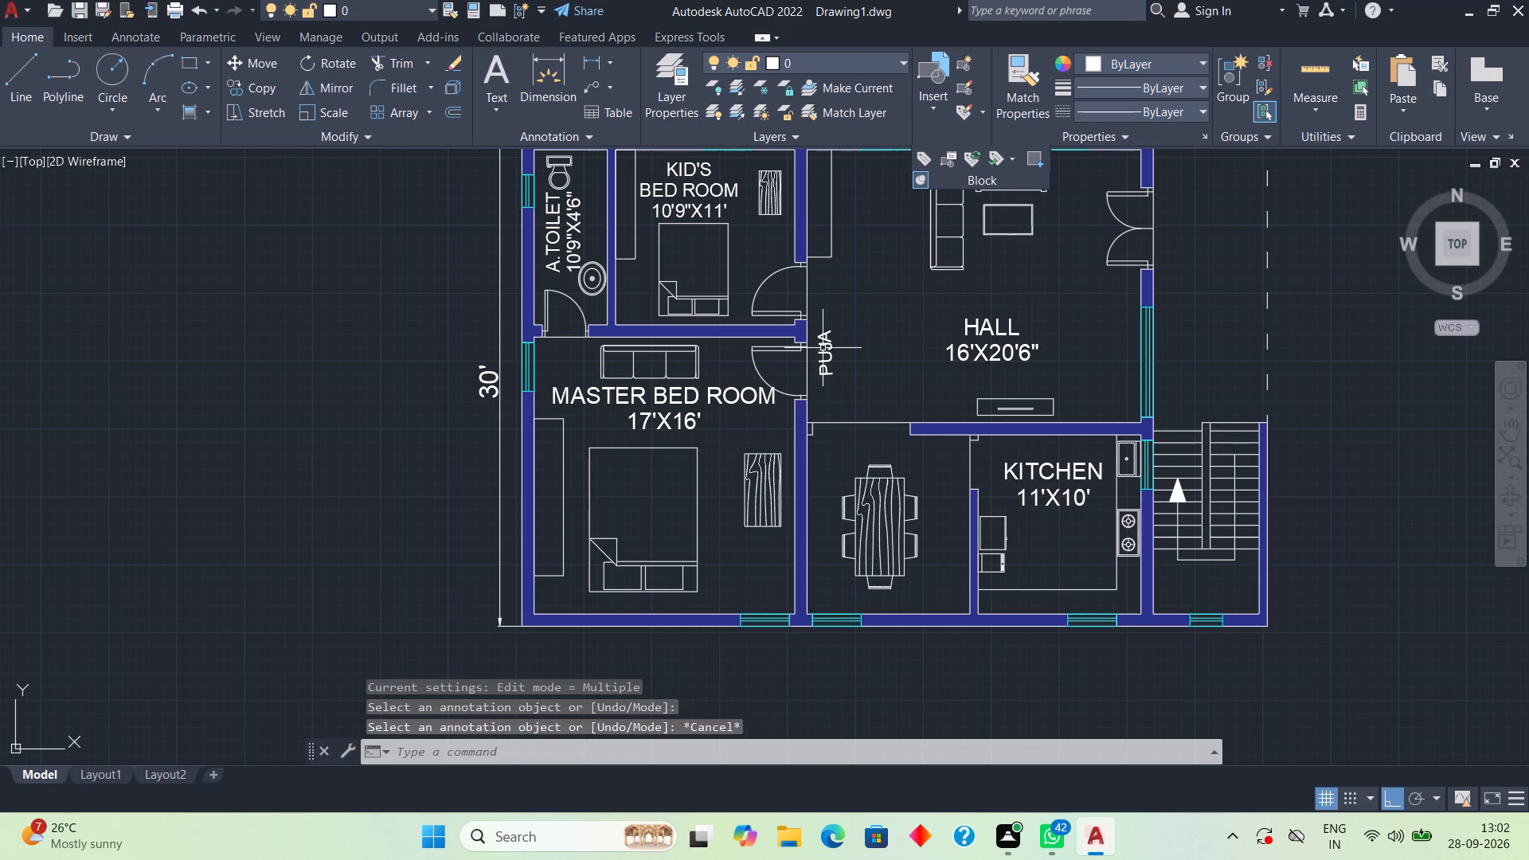
Move the PUJA label straight up into the narrow rectangle along the hall's wall with the kid's bedroom.
{"action": "left_click", "coordinate": [823, 348]}
{"action": "left_click", "coordinate": [825, 366]}
{"action": "left_click", "coordinate": [825, 365]}
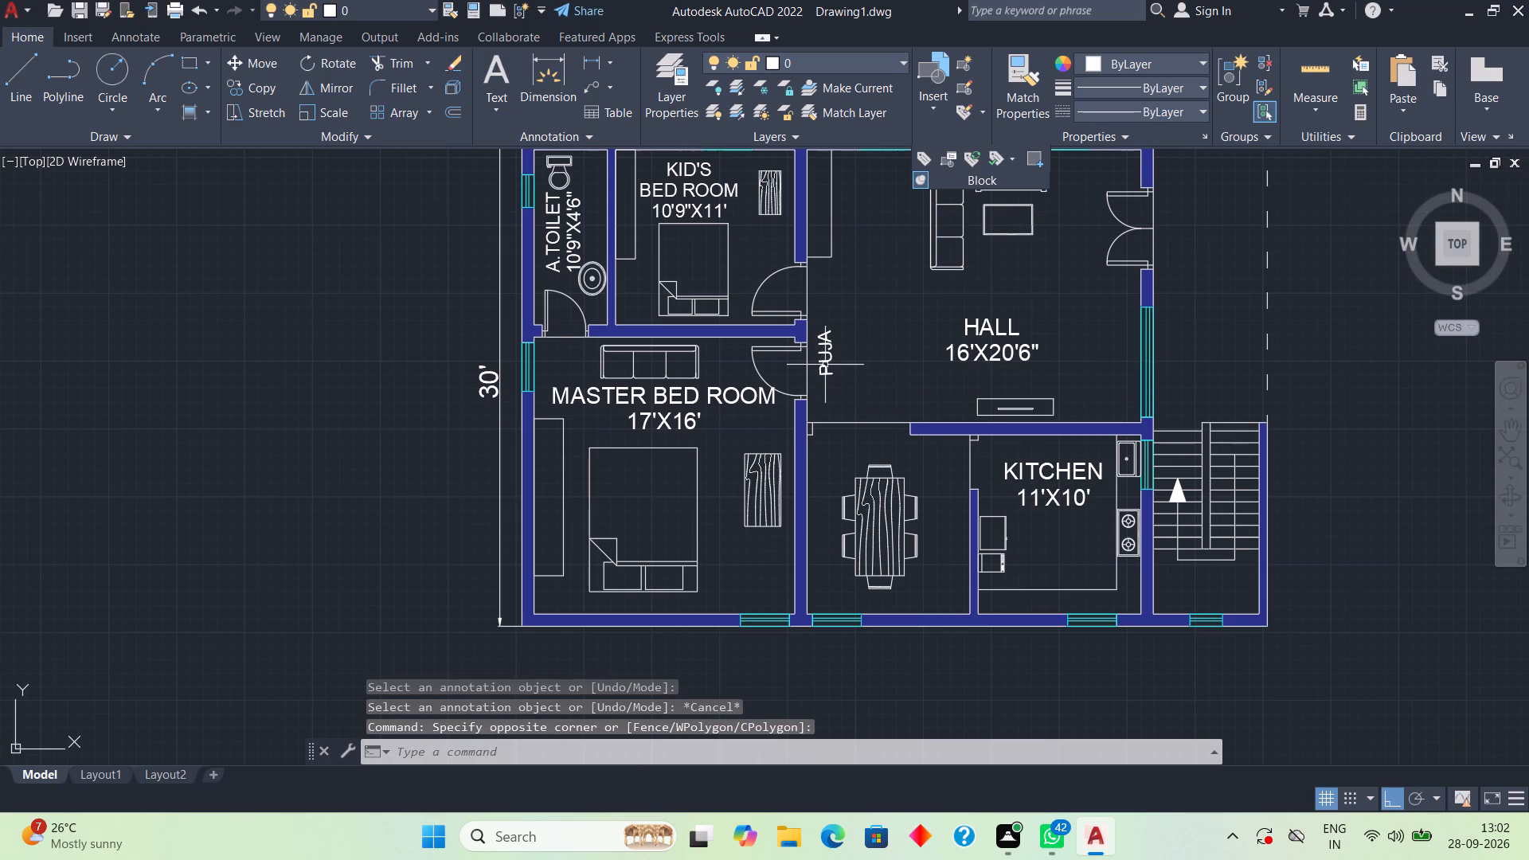
{"action": "left_click", "coordinate": [827, 347]}
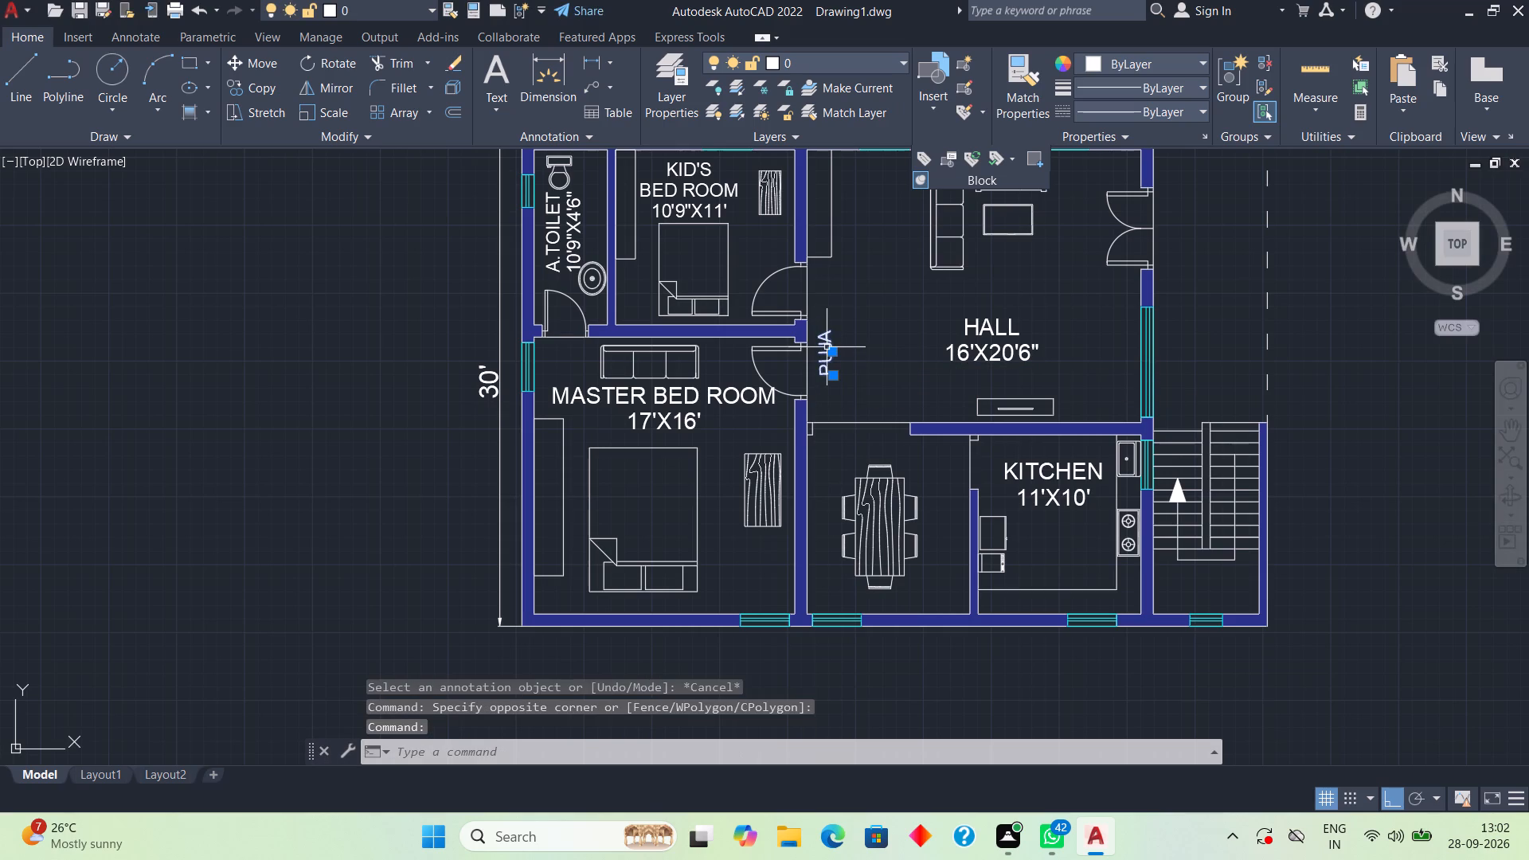
{"action": "key", "text": "m"}
{"action": "key", "text": "space"}
{"action": "left_click", "coordinate": [827, 346]}
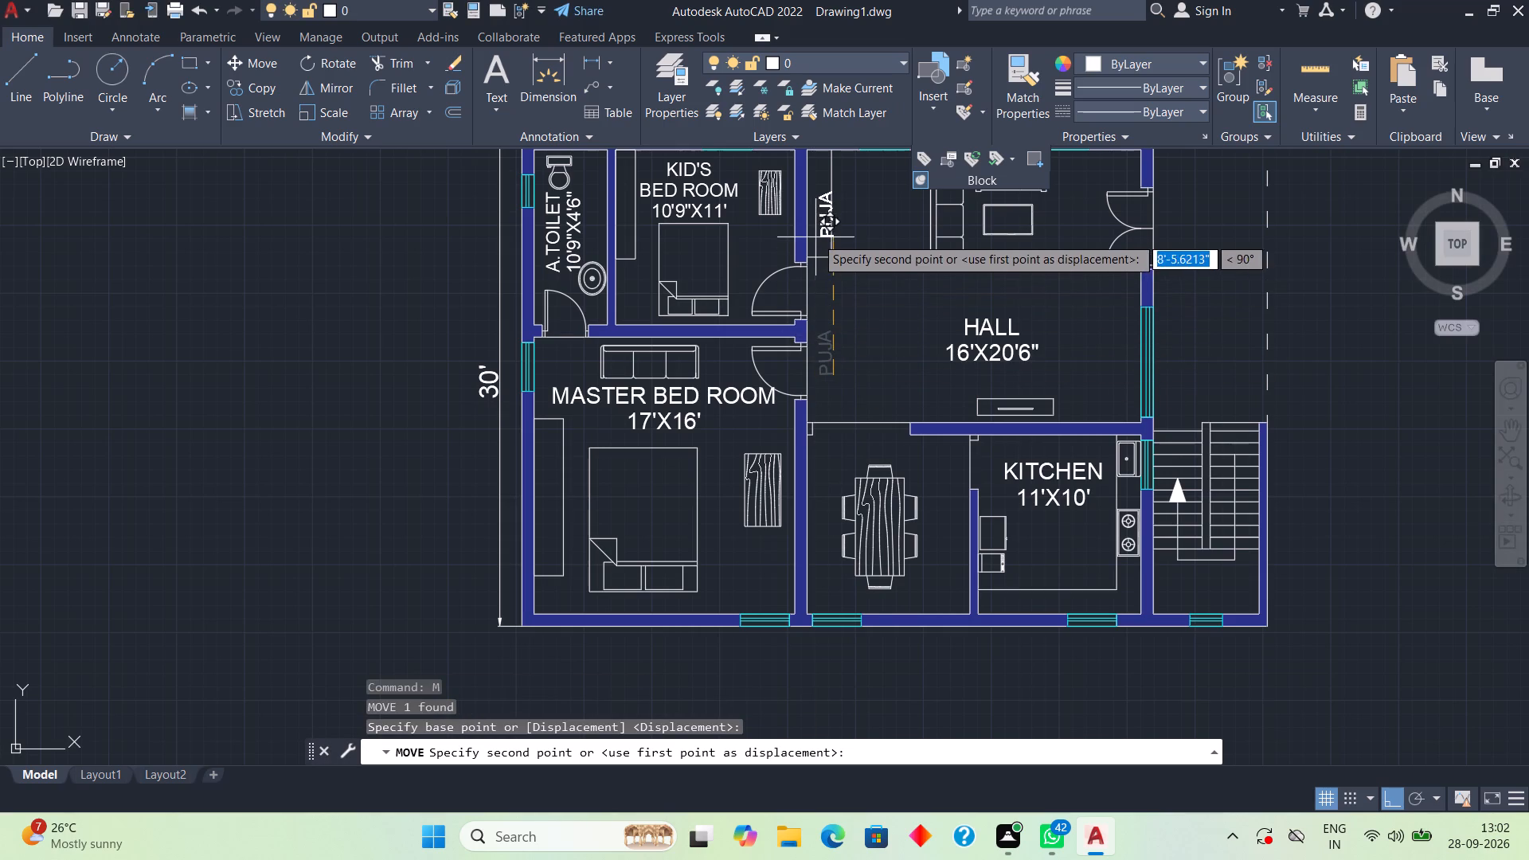
{"action": "scroll", "coordinate": [812, 226], "scroll_direction": "up", "scroll_amount": 3}
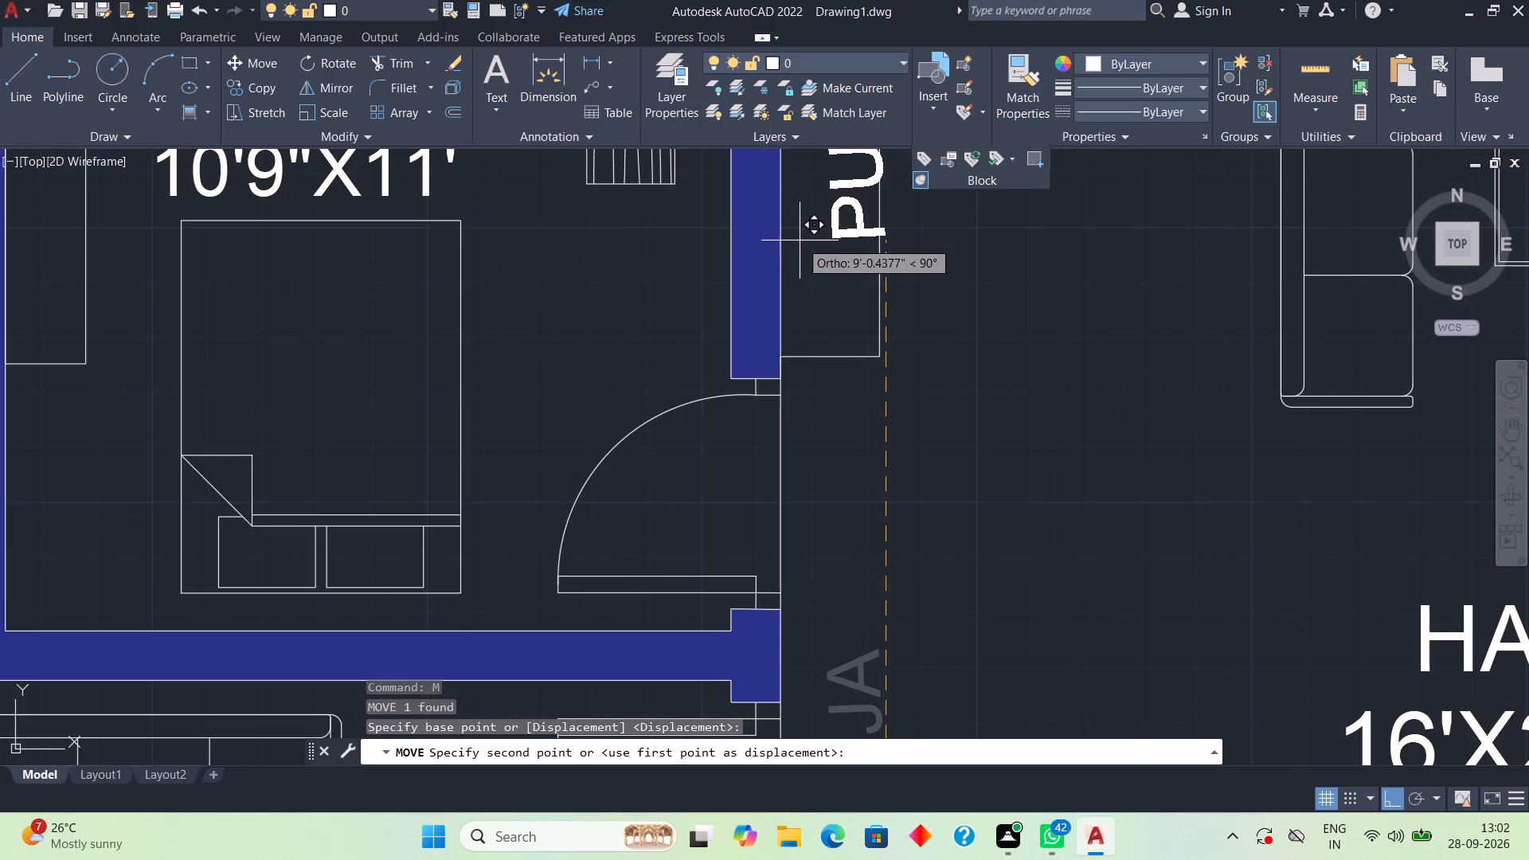
{"action": "left_click", "coordinate": [792, 255]}
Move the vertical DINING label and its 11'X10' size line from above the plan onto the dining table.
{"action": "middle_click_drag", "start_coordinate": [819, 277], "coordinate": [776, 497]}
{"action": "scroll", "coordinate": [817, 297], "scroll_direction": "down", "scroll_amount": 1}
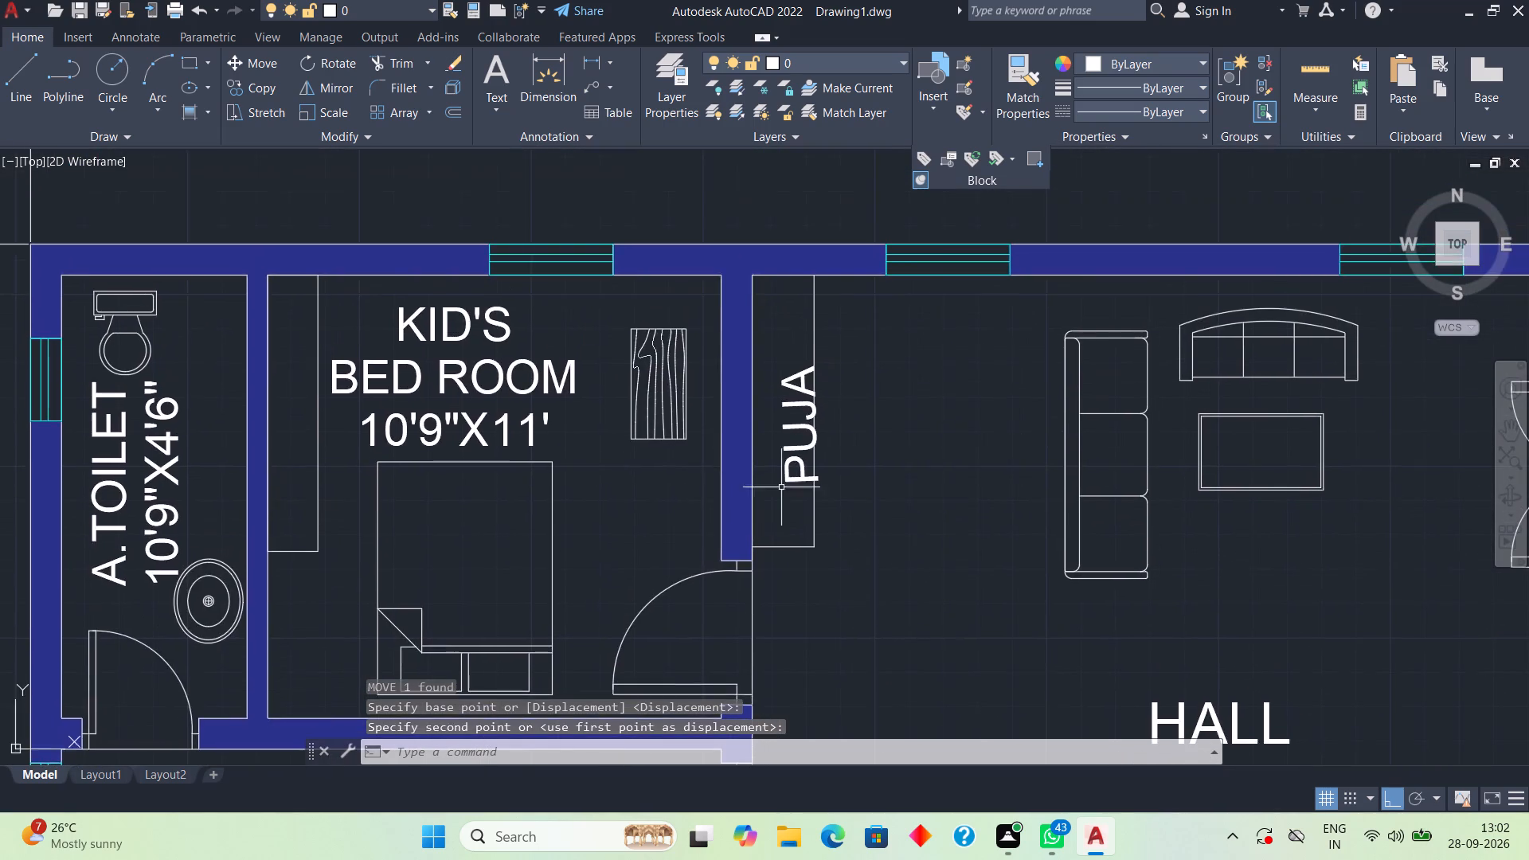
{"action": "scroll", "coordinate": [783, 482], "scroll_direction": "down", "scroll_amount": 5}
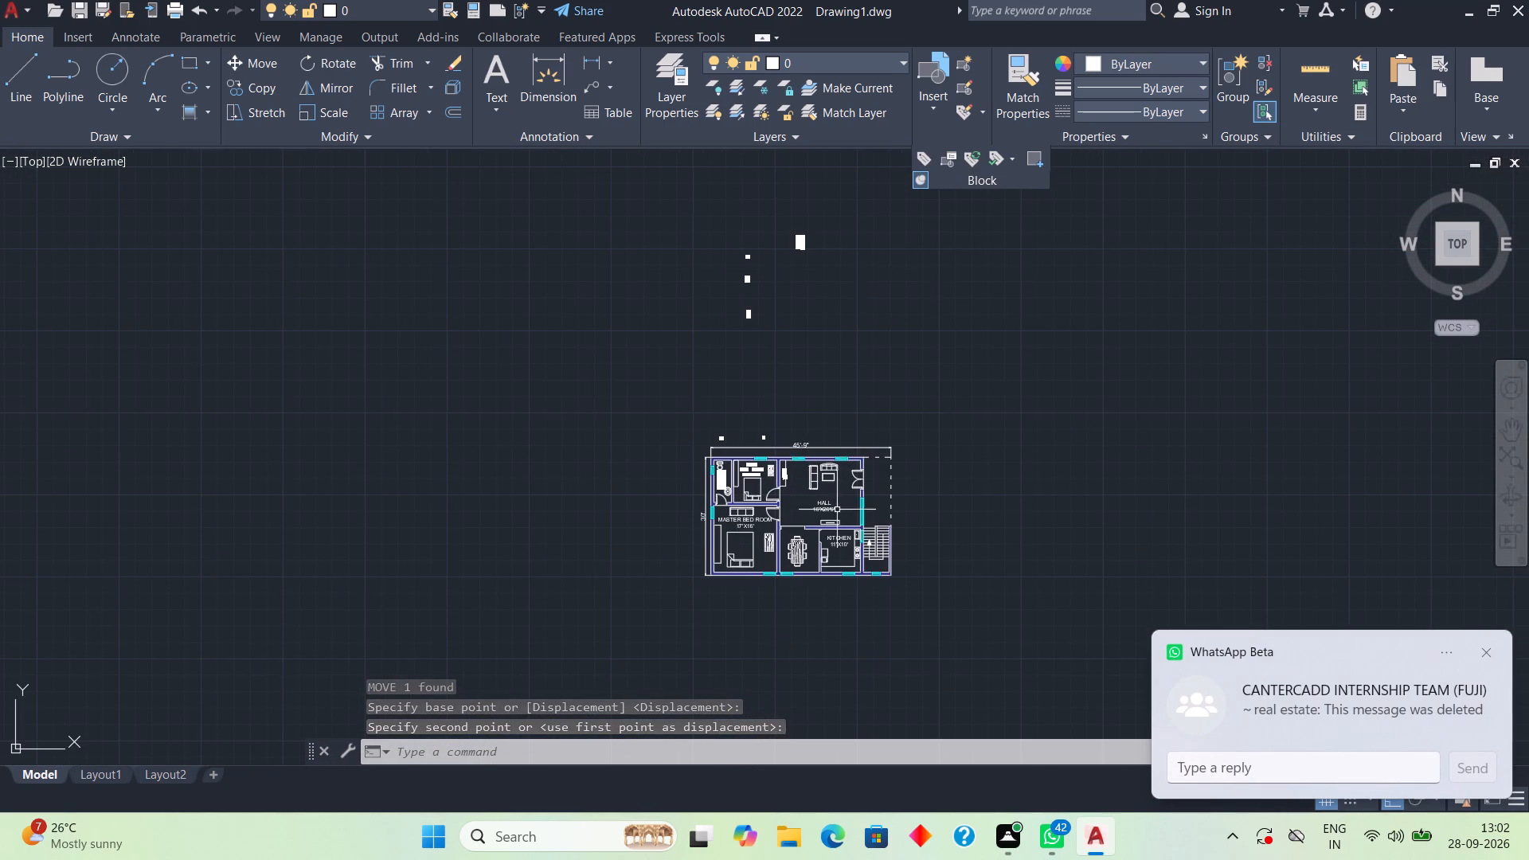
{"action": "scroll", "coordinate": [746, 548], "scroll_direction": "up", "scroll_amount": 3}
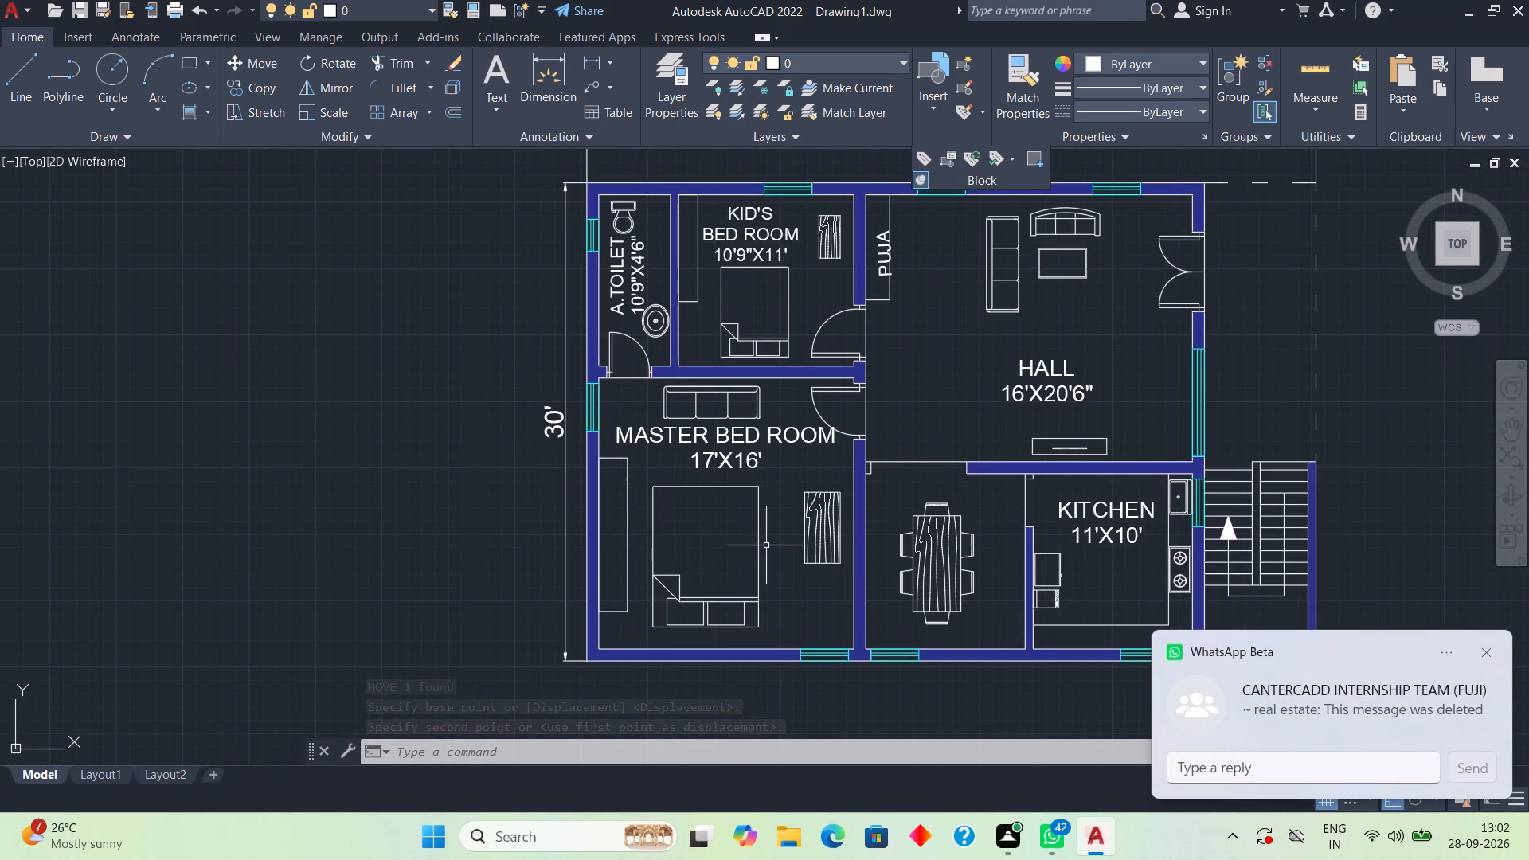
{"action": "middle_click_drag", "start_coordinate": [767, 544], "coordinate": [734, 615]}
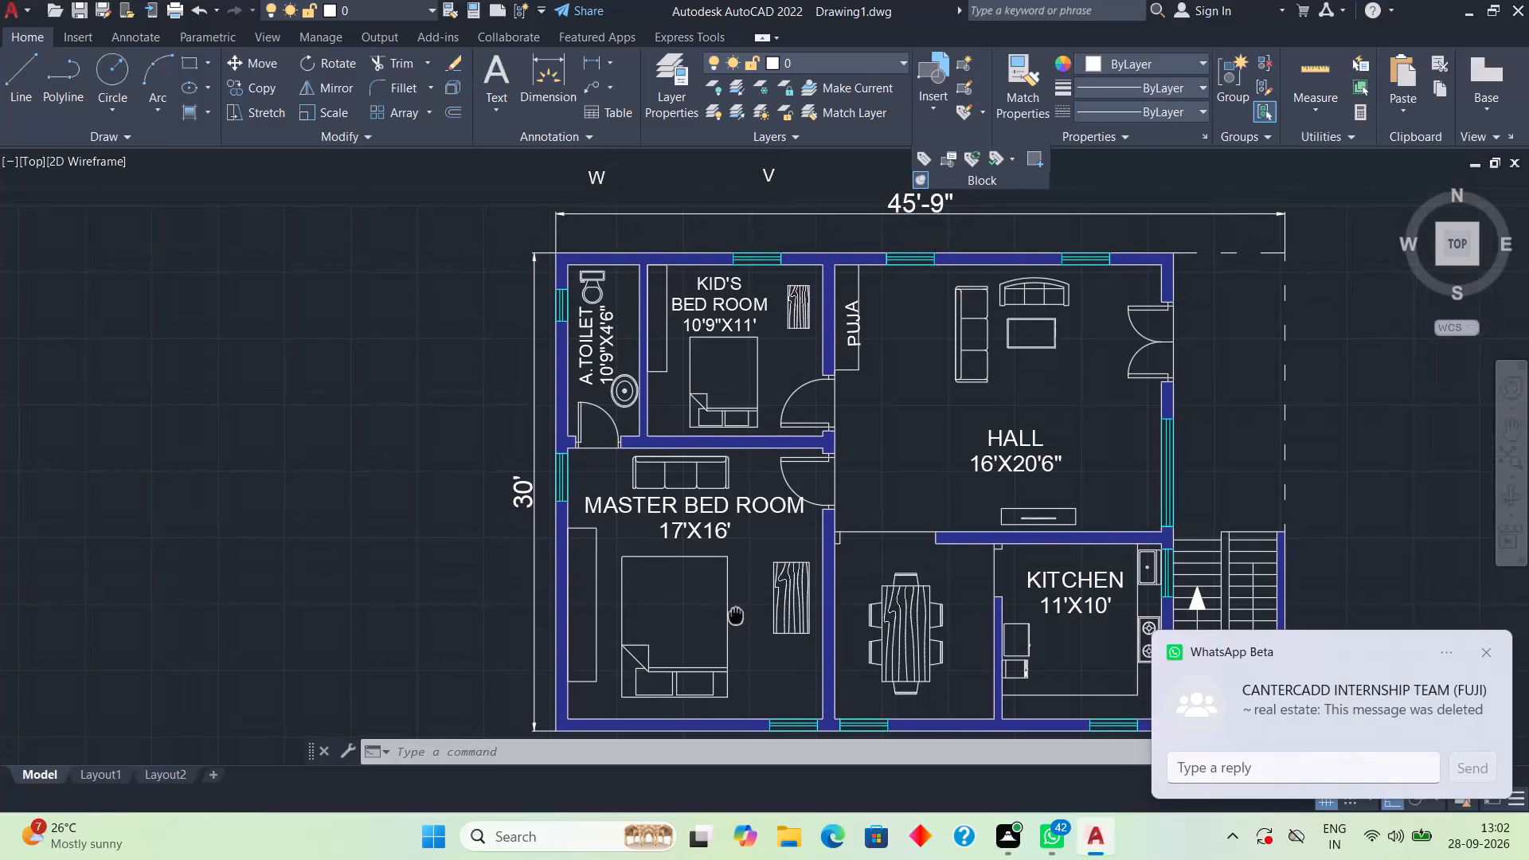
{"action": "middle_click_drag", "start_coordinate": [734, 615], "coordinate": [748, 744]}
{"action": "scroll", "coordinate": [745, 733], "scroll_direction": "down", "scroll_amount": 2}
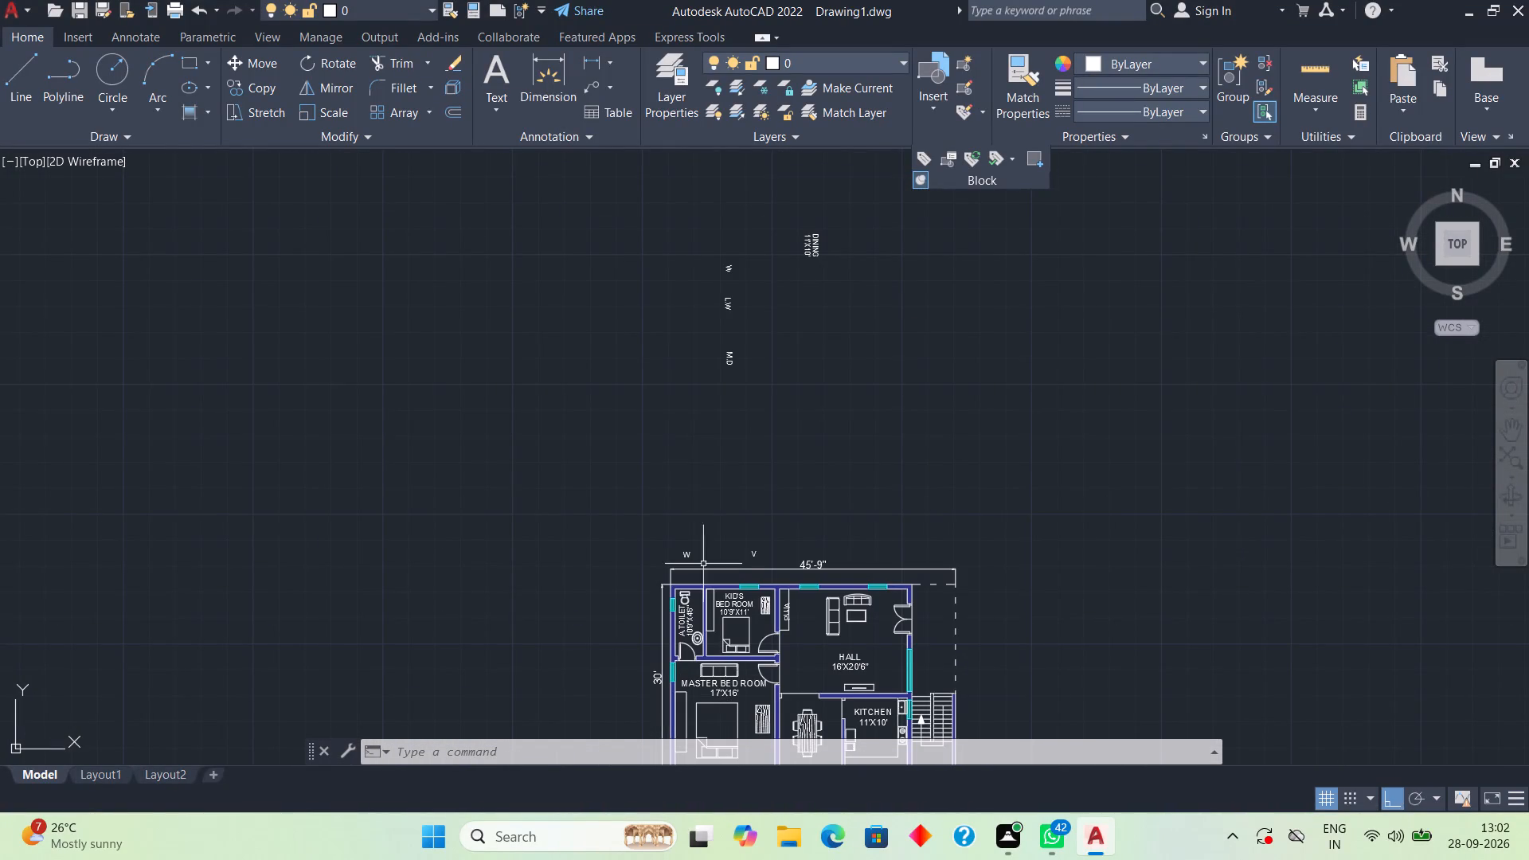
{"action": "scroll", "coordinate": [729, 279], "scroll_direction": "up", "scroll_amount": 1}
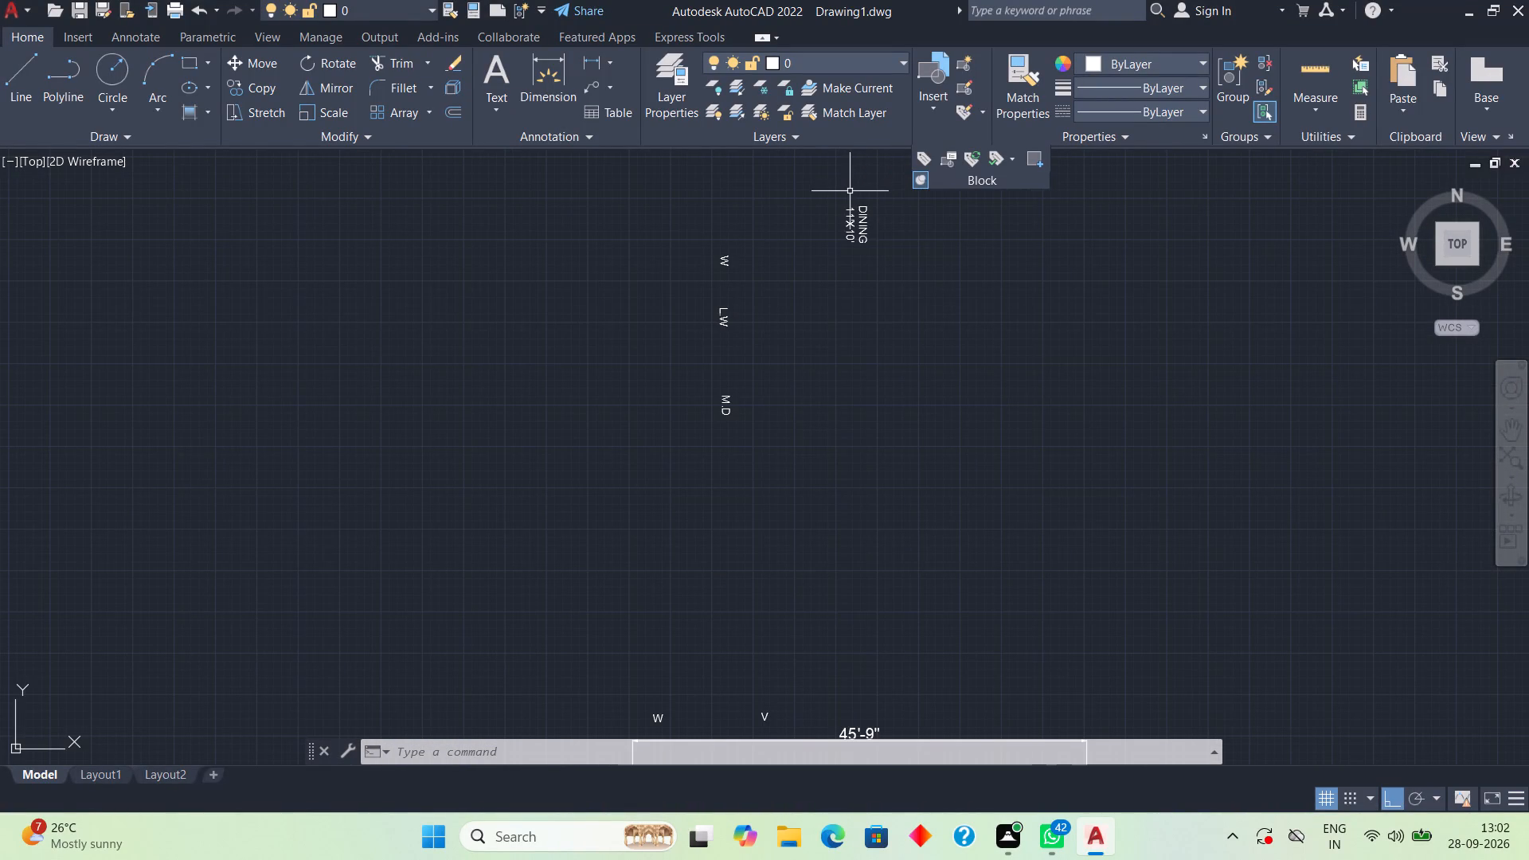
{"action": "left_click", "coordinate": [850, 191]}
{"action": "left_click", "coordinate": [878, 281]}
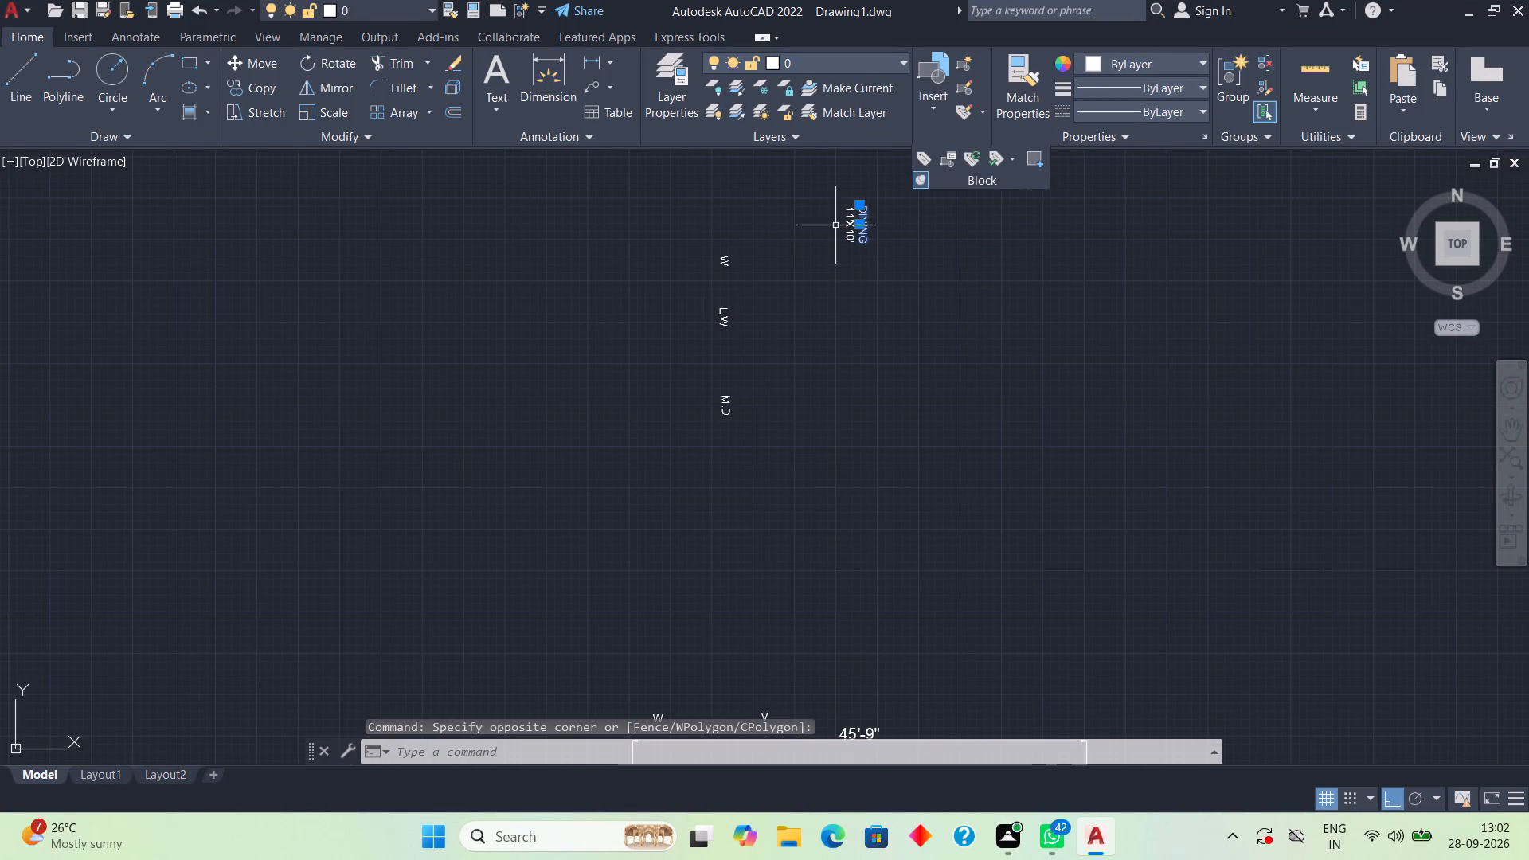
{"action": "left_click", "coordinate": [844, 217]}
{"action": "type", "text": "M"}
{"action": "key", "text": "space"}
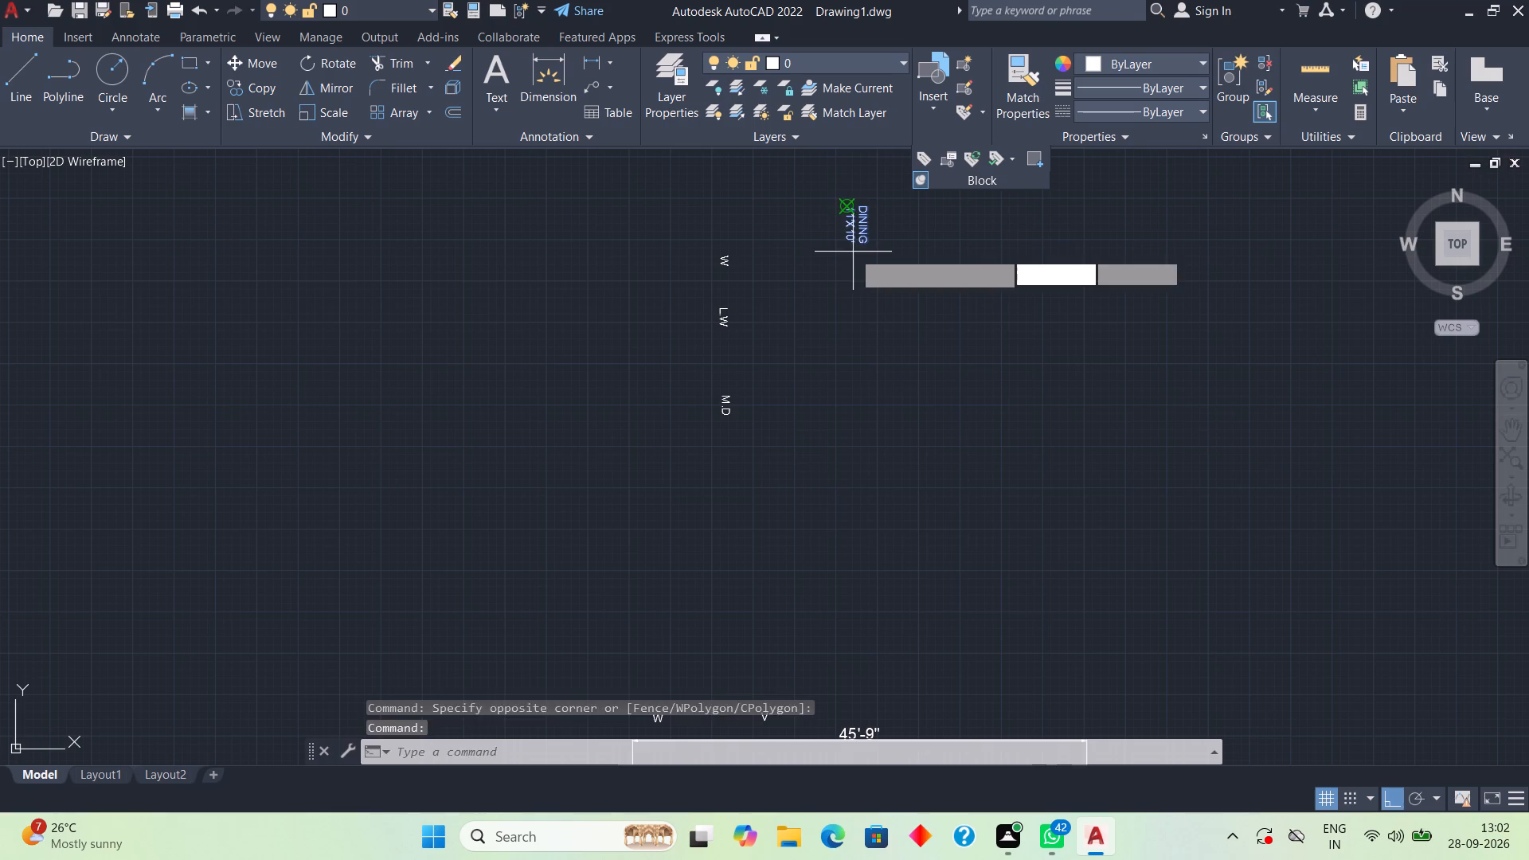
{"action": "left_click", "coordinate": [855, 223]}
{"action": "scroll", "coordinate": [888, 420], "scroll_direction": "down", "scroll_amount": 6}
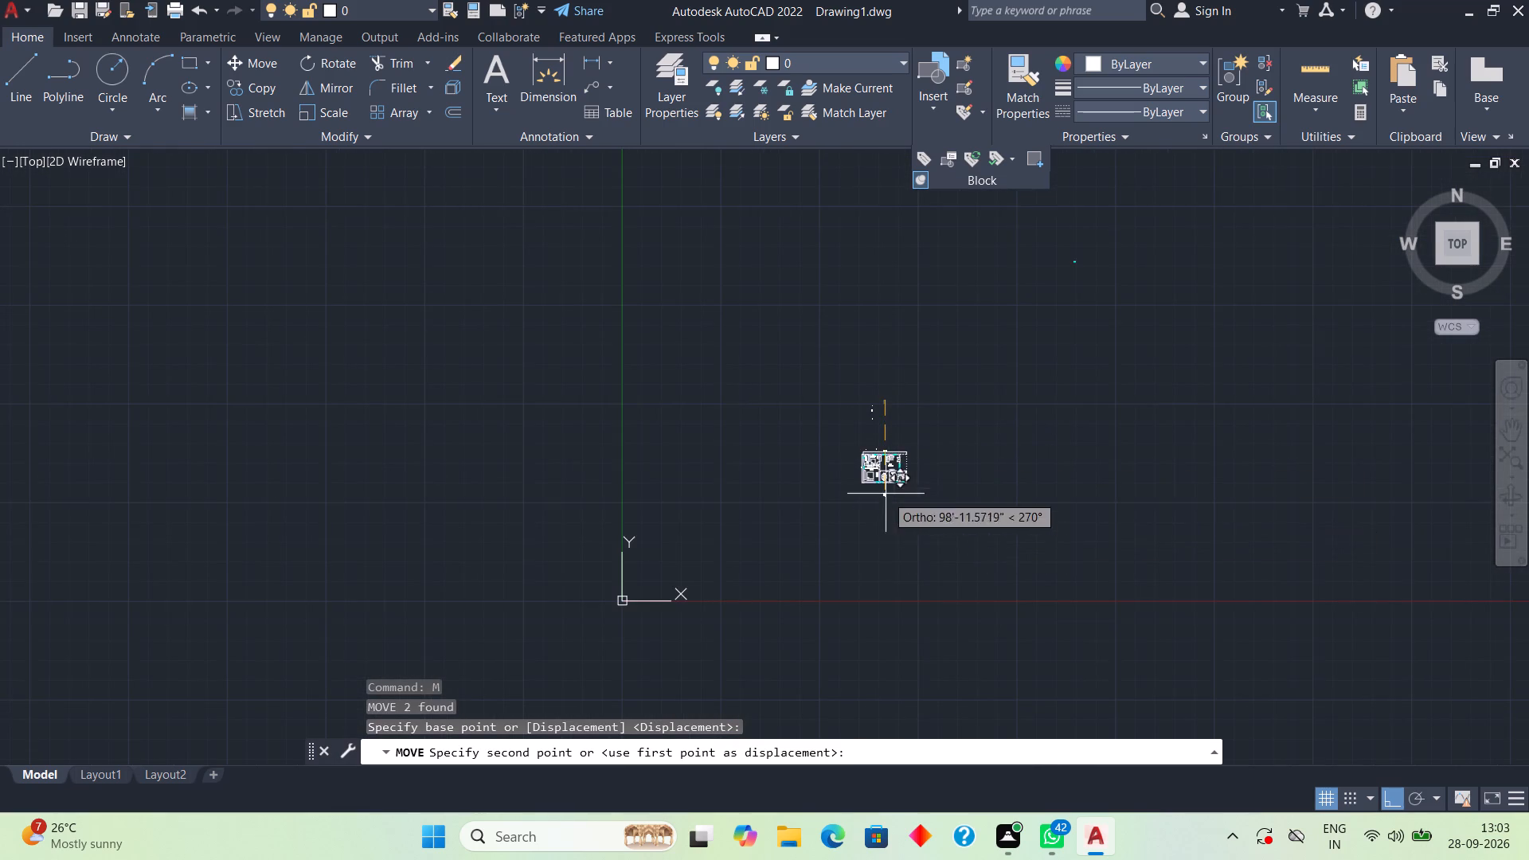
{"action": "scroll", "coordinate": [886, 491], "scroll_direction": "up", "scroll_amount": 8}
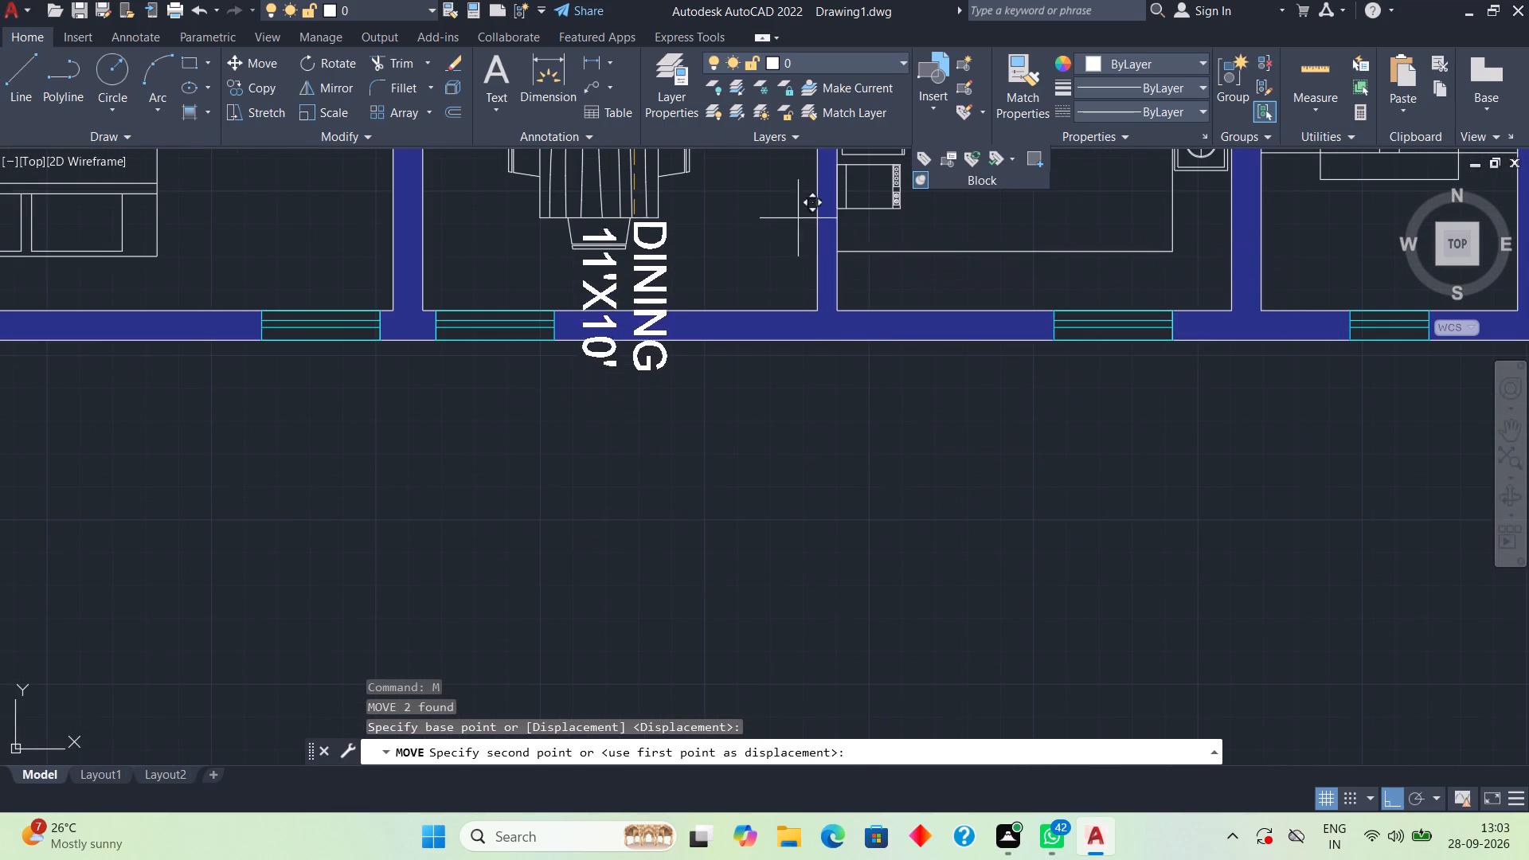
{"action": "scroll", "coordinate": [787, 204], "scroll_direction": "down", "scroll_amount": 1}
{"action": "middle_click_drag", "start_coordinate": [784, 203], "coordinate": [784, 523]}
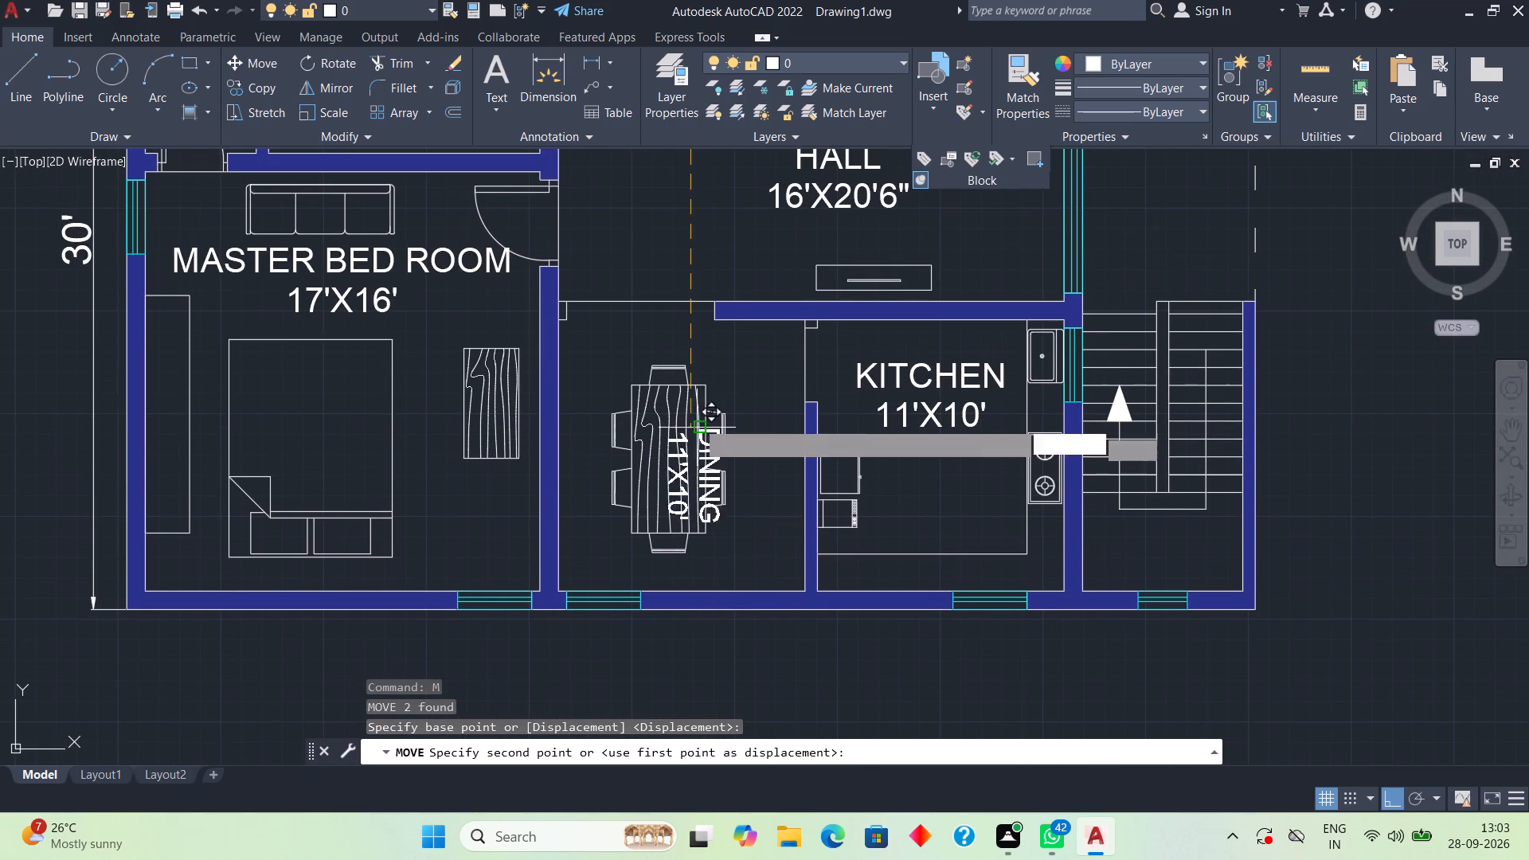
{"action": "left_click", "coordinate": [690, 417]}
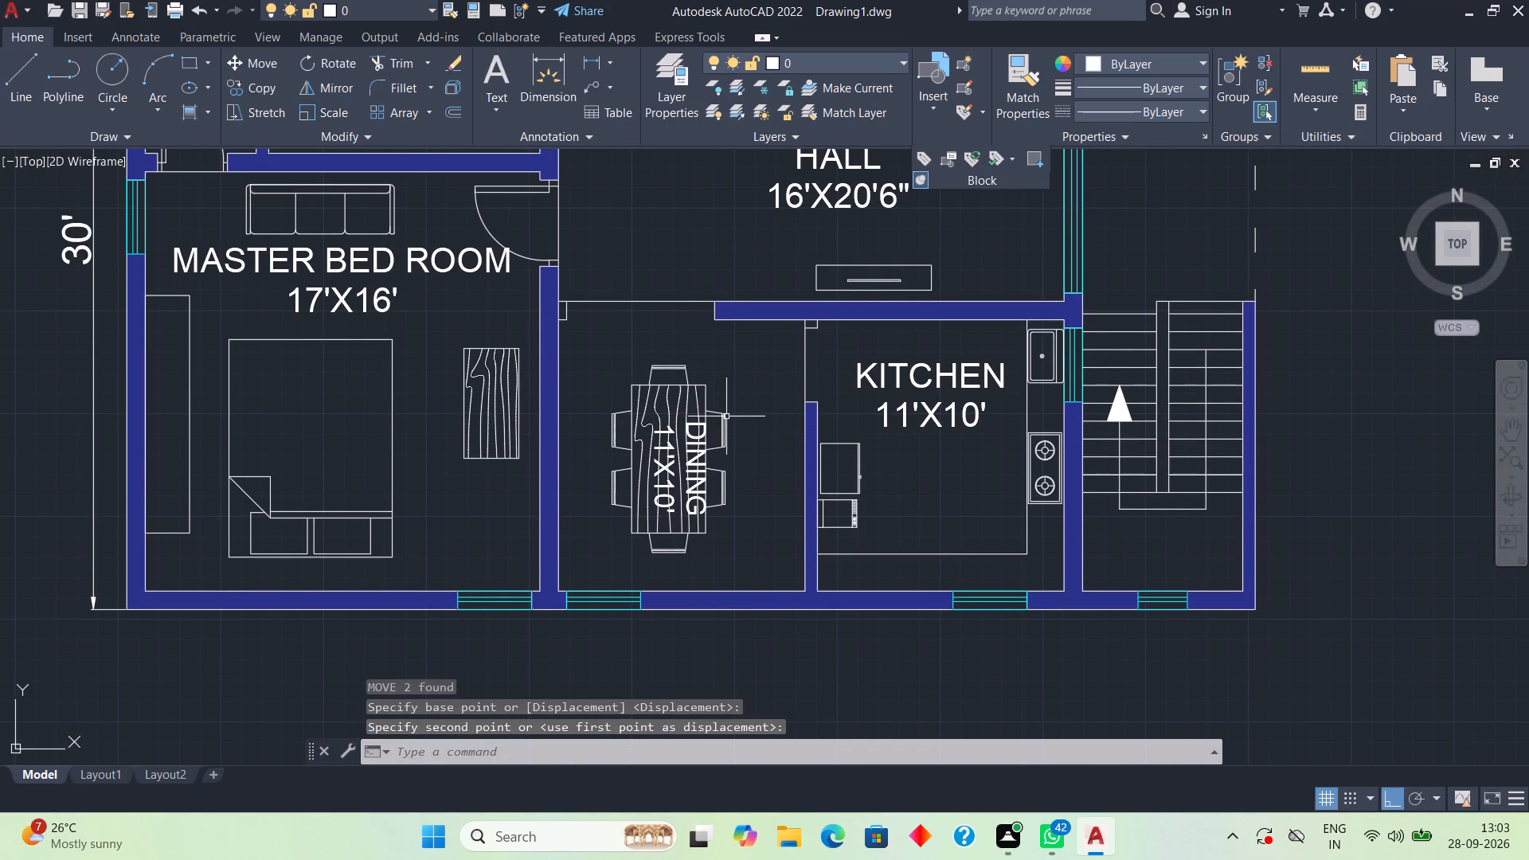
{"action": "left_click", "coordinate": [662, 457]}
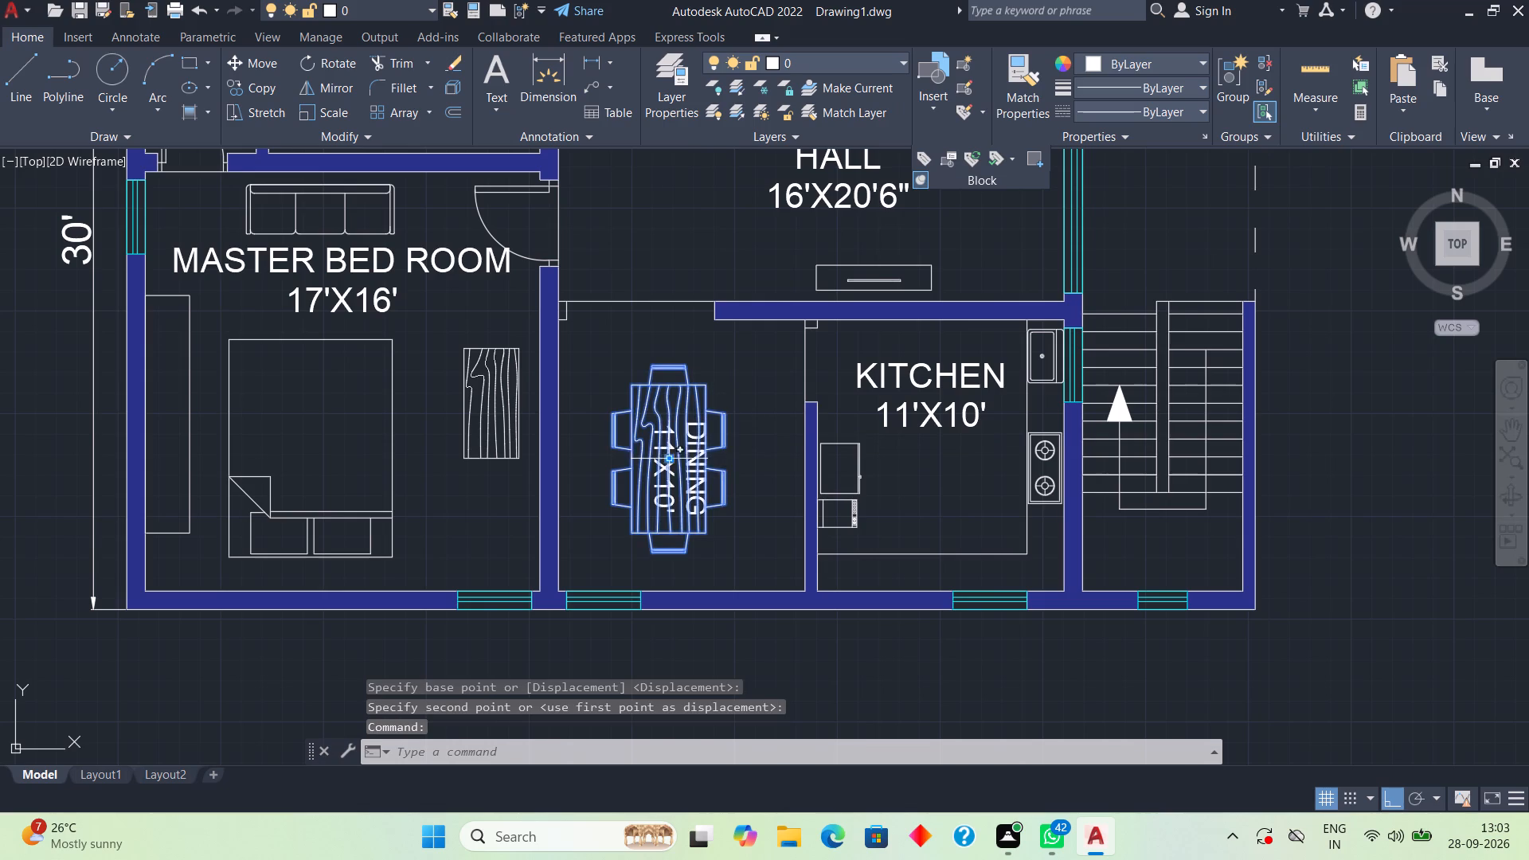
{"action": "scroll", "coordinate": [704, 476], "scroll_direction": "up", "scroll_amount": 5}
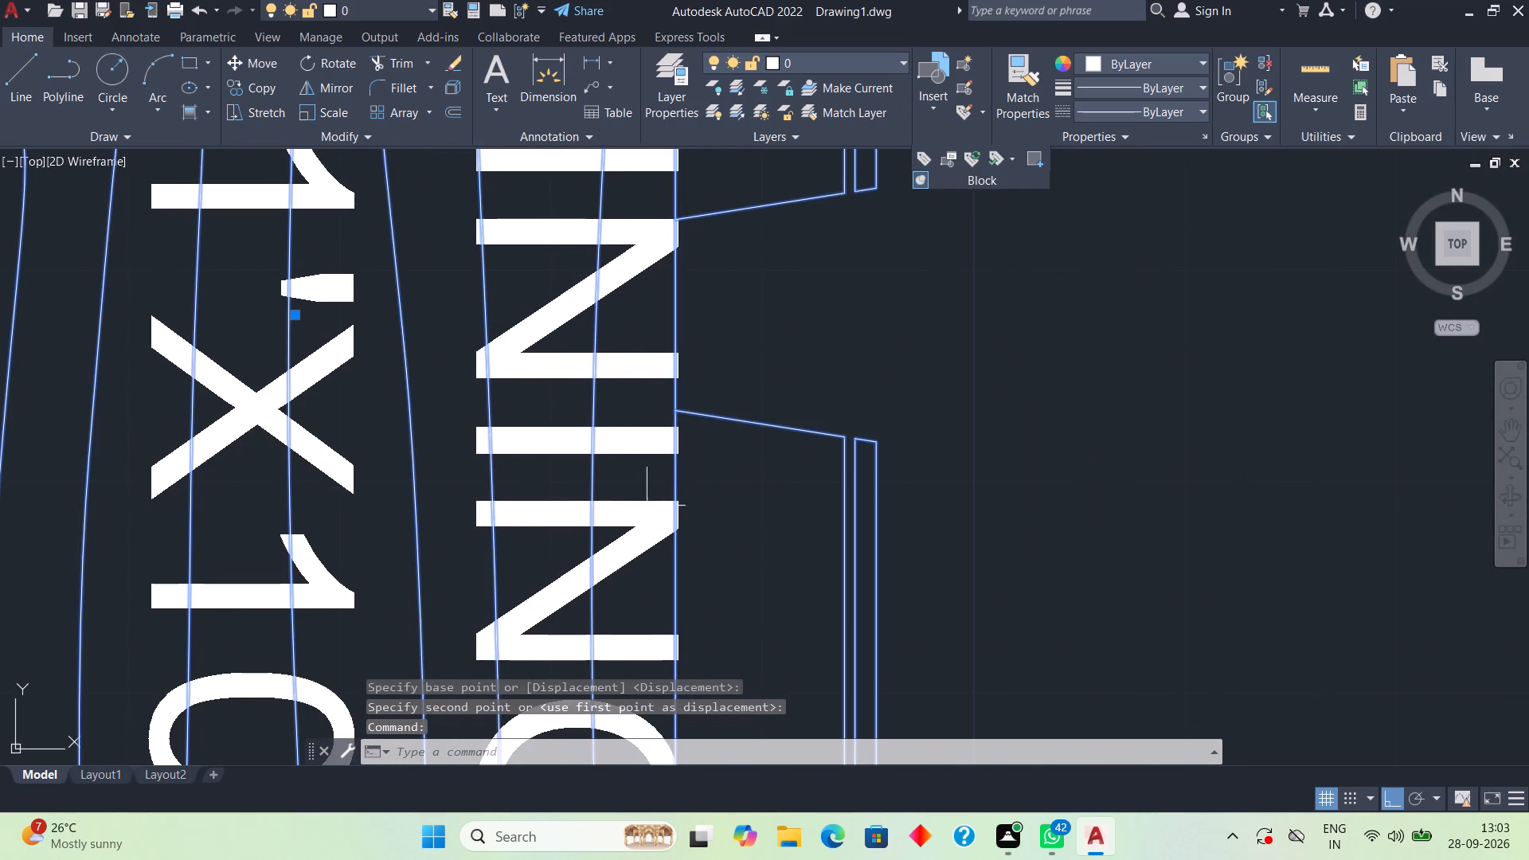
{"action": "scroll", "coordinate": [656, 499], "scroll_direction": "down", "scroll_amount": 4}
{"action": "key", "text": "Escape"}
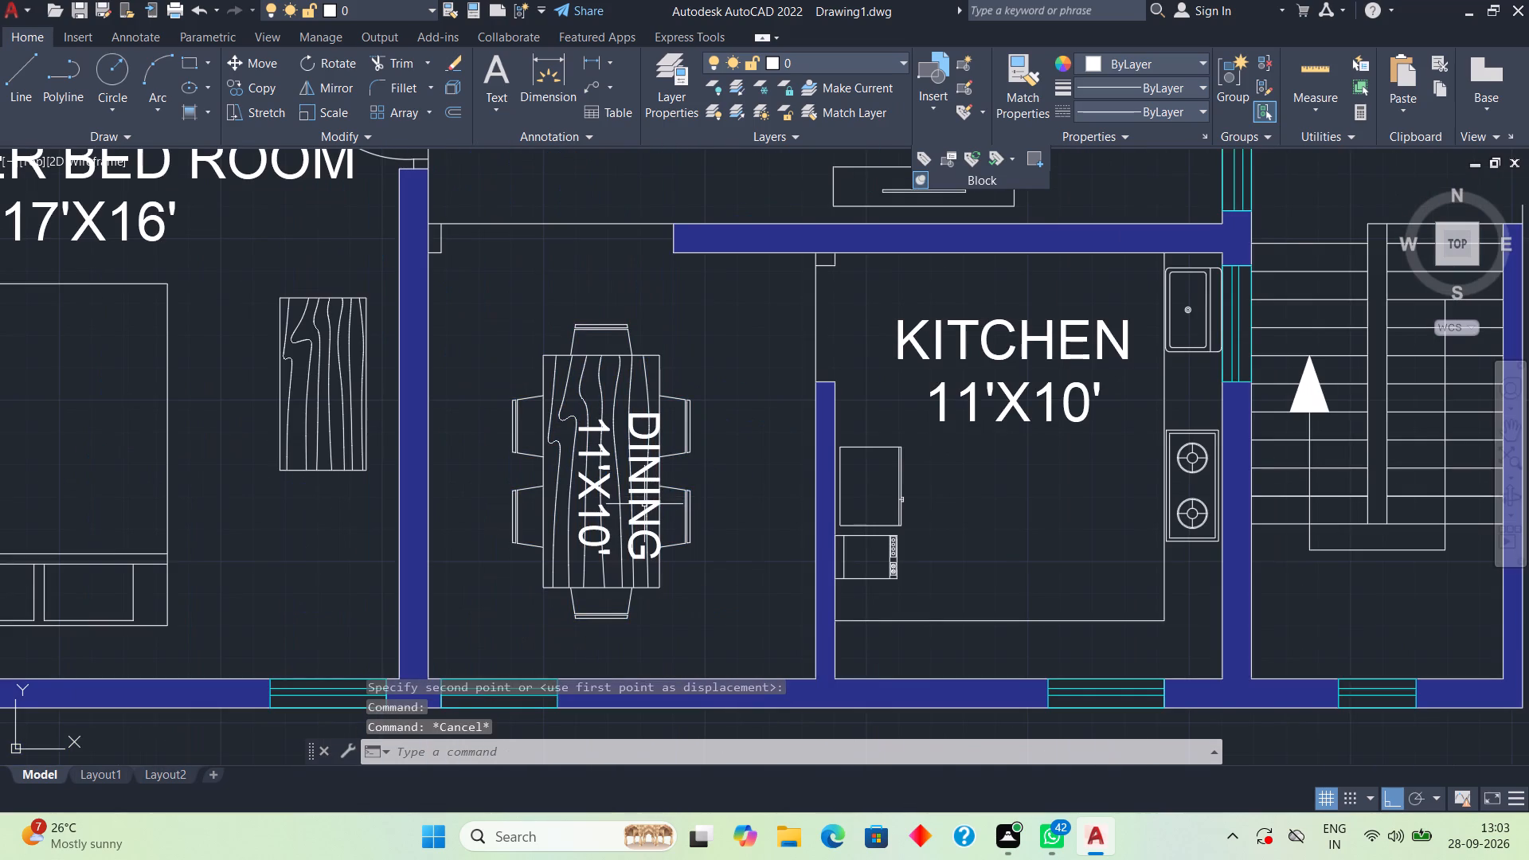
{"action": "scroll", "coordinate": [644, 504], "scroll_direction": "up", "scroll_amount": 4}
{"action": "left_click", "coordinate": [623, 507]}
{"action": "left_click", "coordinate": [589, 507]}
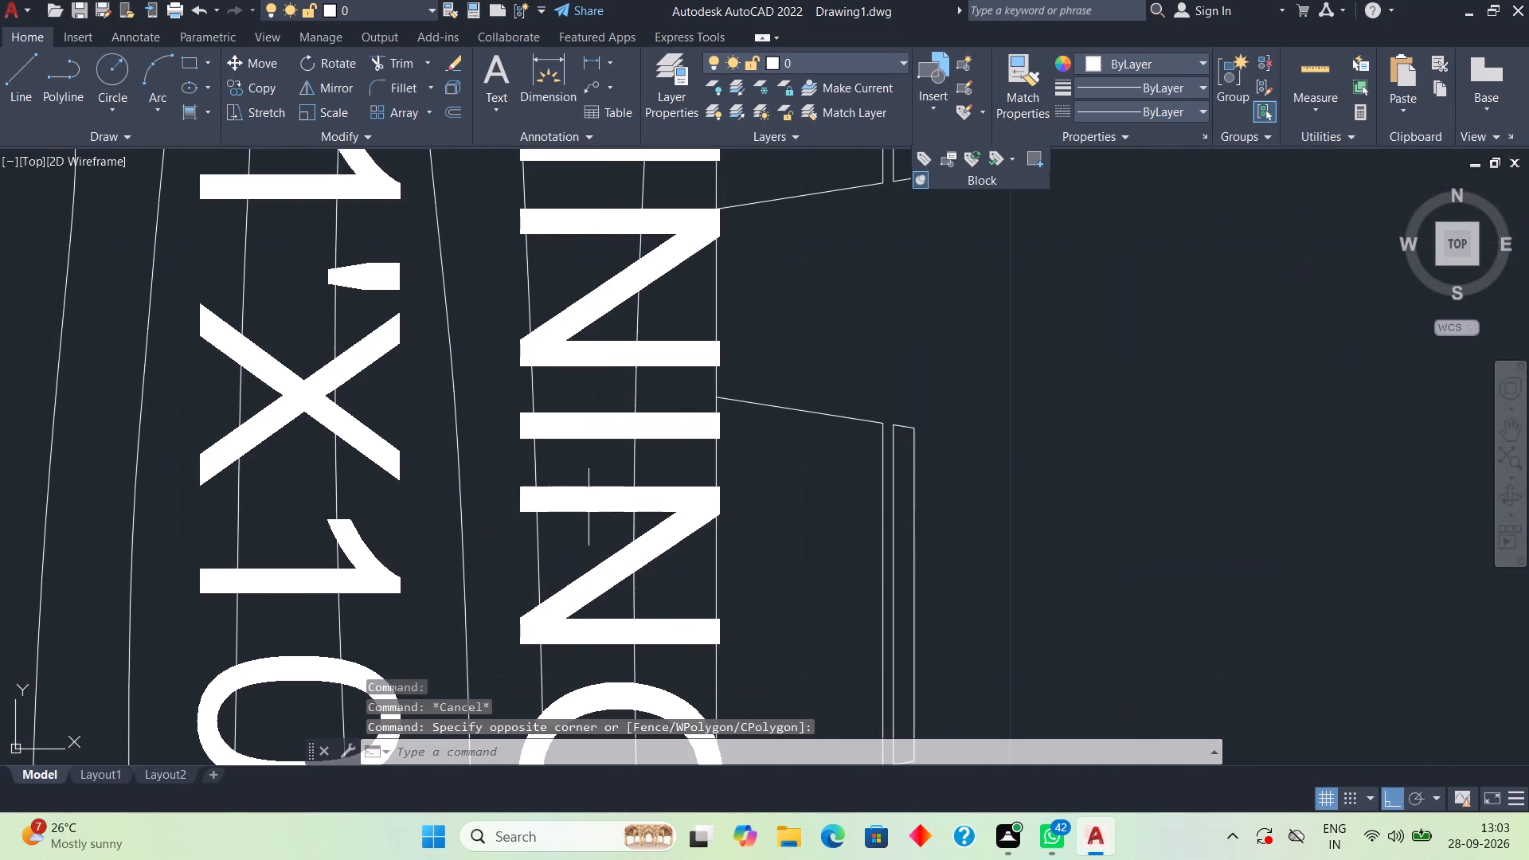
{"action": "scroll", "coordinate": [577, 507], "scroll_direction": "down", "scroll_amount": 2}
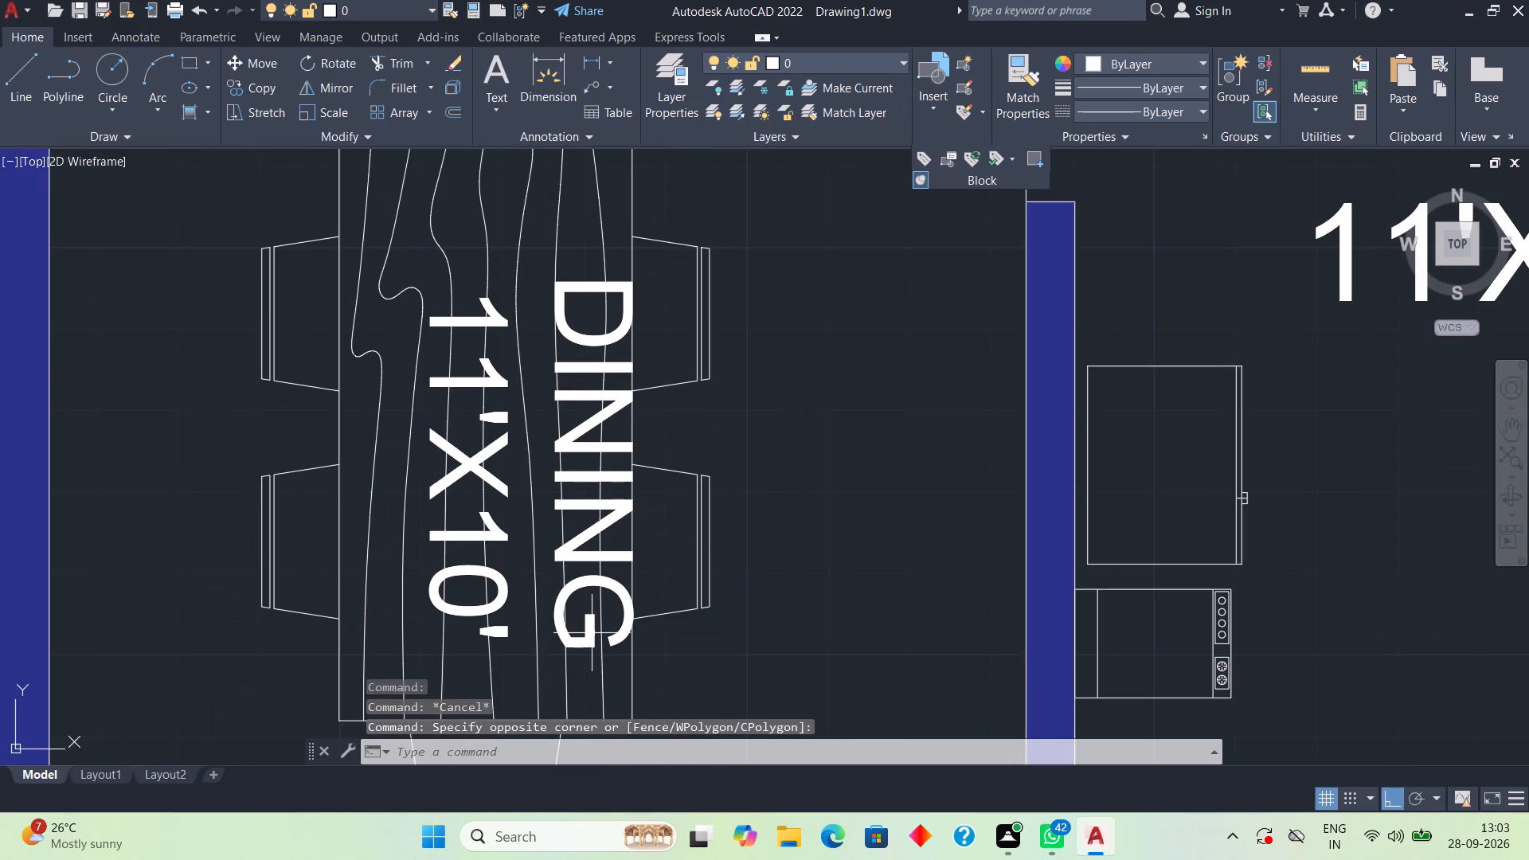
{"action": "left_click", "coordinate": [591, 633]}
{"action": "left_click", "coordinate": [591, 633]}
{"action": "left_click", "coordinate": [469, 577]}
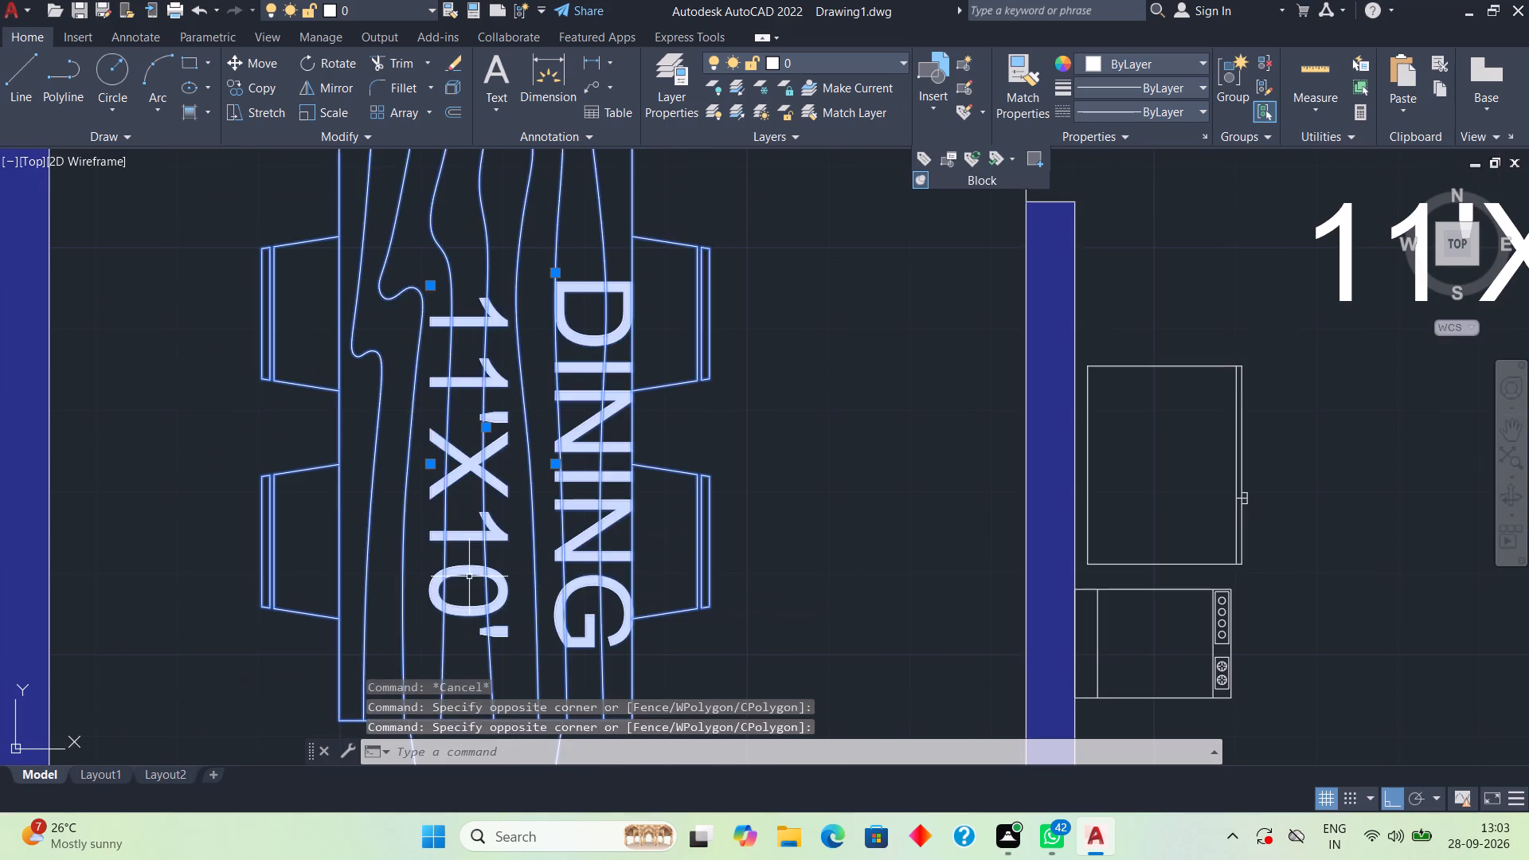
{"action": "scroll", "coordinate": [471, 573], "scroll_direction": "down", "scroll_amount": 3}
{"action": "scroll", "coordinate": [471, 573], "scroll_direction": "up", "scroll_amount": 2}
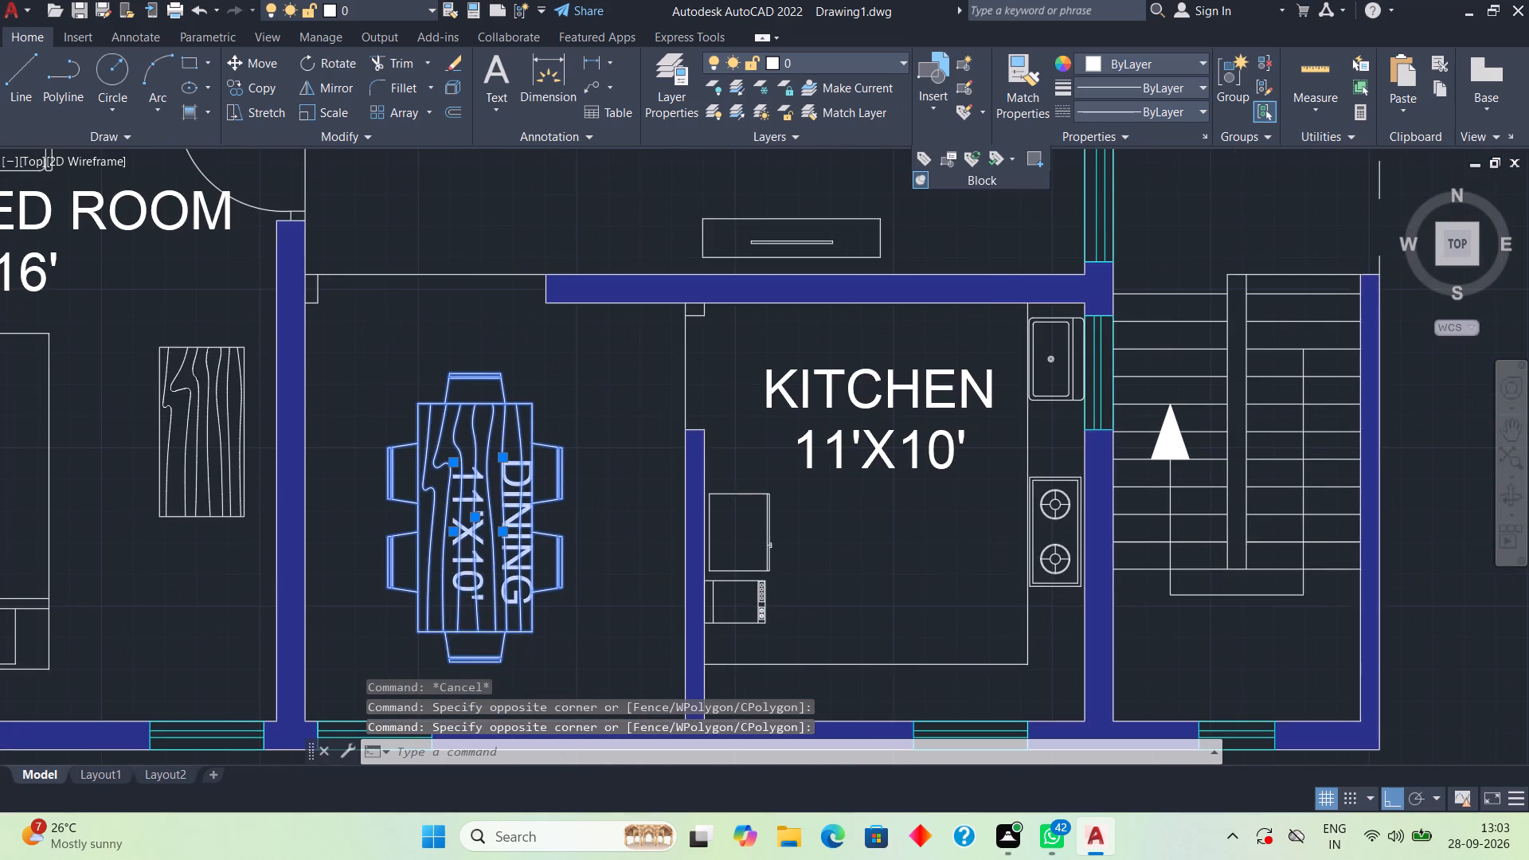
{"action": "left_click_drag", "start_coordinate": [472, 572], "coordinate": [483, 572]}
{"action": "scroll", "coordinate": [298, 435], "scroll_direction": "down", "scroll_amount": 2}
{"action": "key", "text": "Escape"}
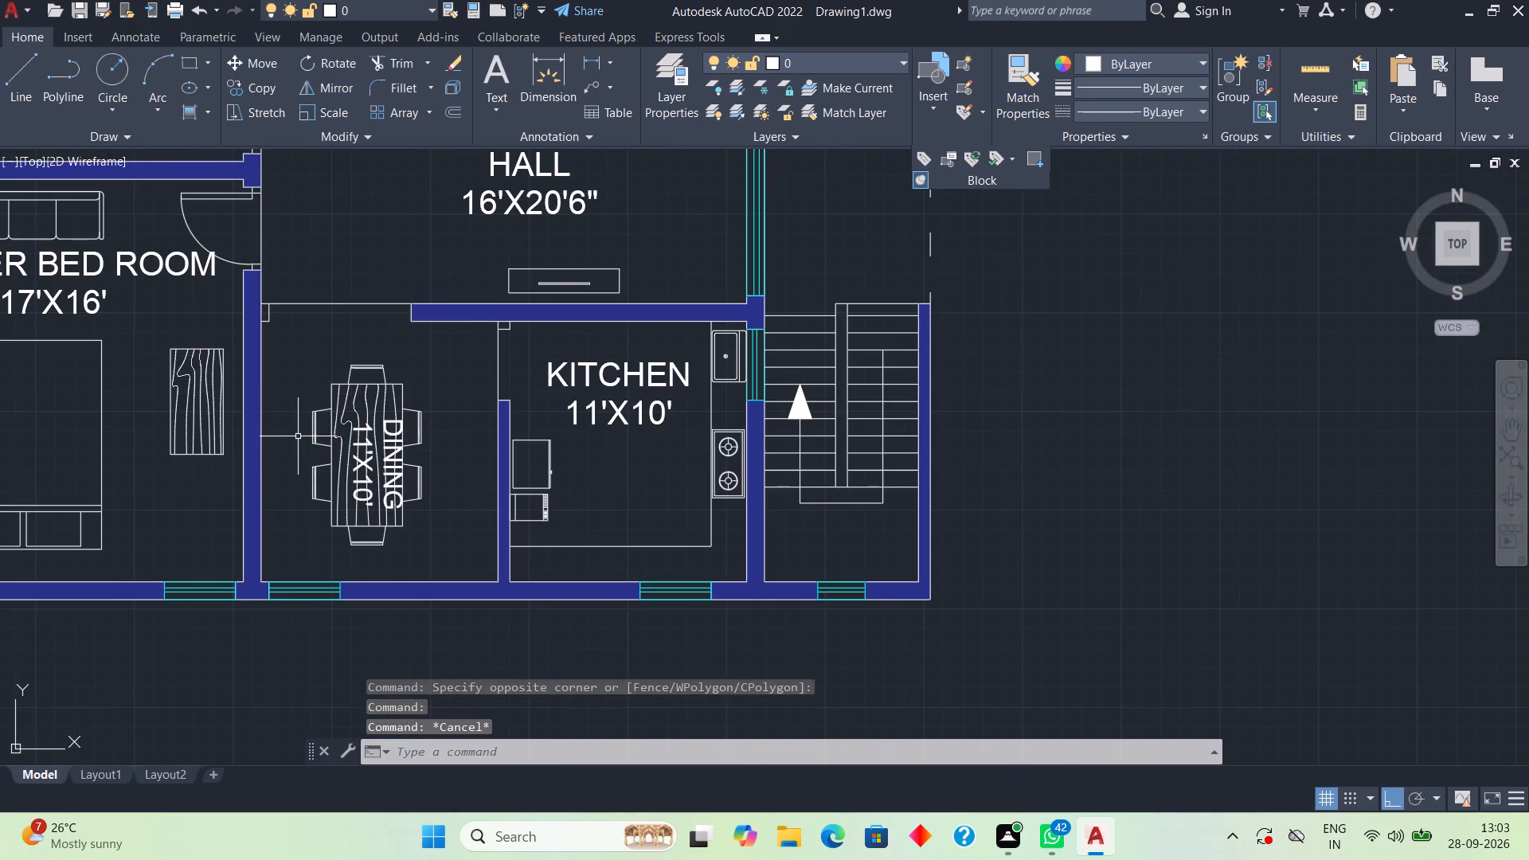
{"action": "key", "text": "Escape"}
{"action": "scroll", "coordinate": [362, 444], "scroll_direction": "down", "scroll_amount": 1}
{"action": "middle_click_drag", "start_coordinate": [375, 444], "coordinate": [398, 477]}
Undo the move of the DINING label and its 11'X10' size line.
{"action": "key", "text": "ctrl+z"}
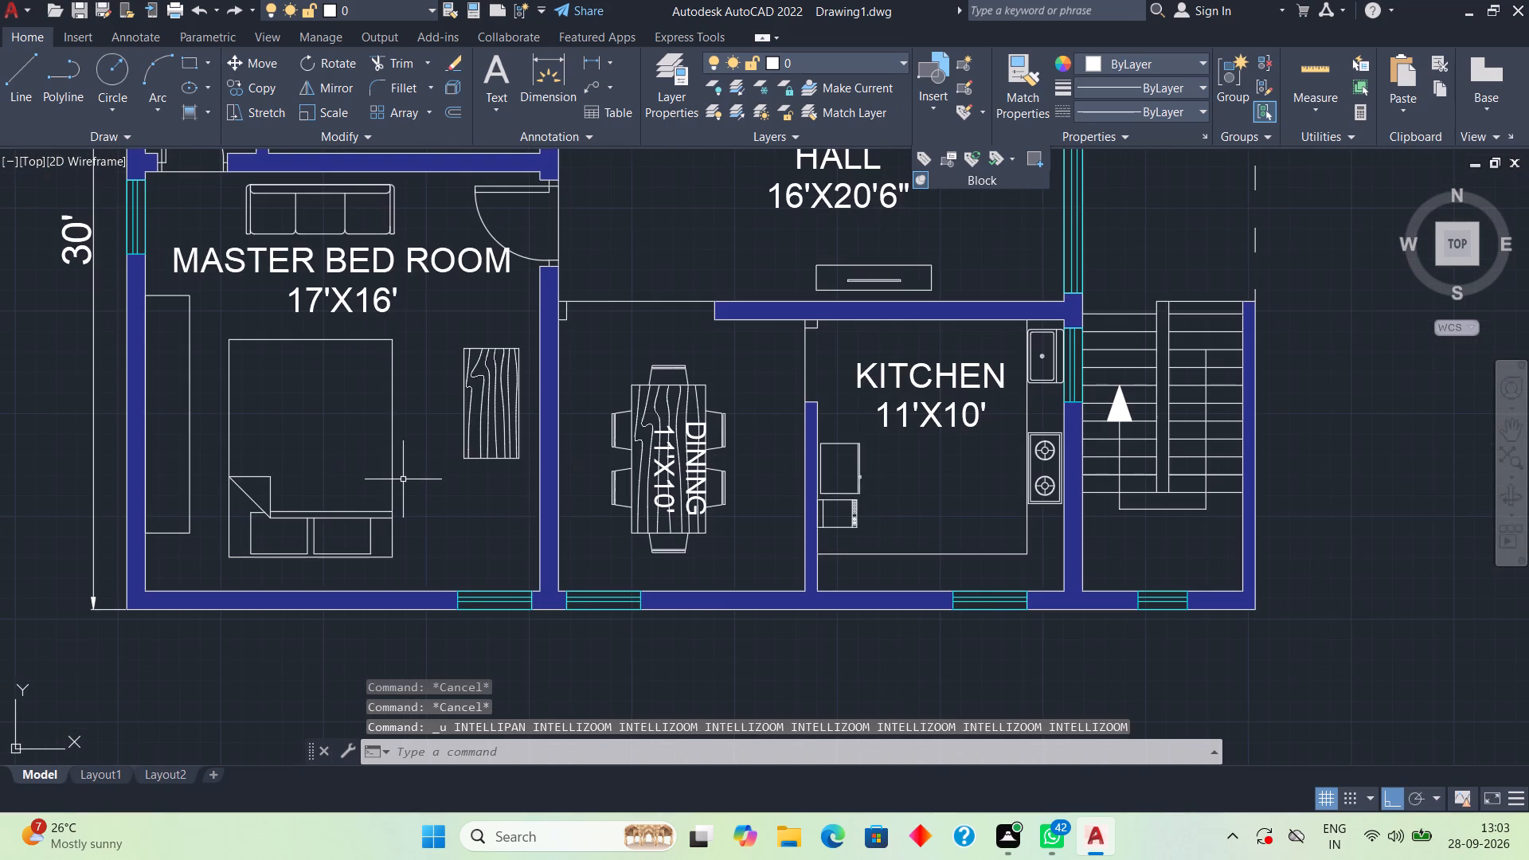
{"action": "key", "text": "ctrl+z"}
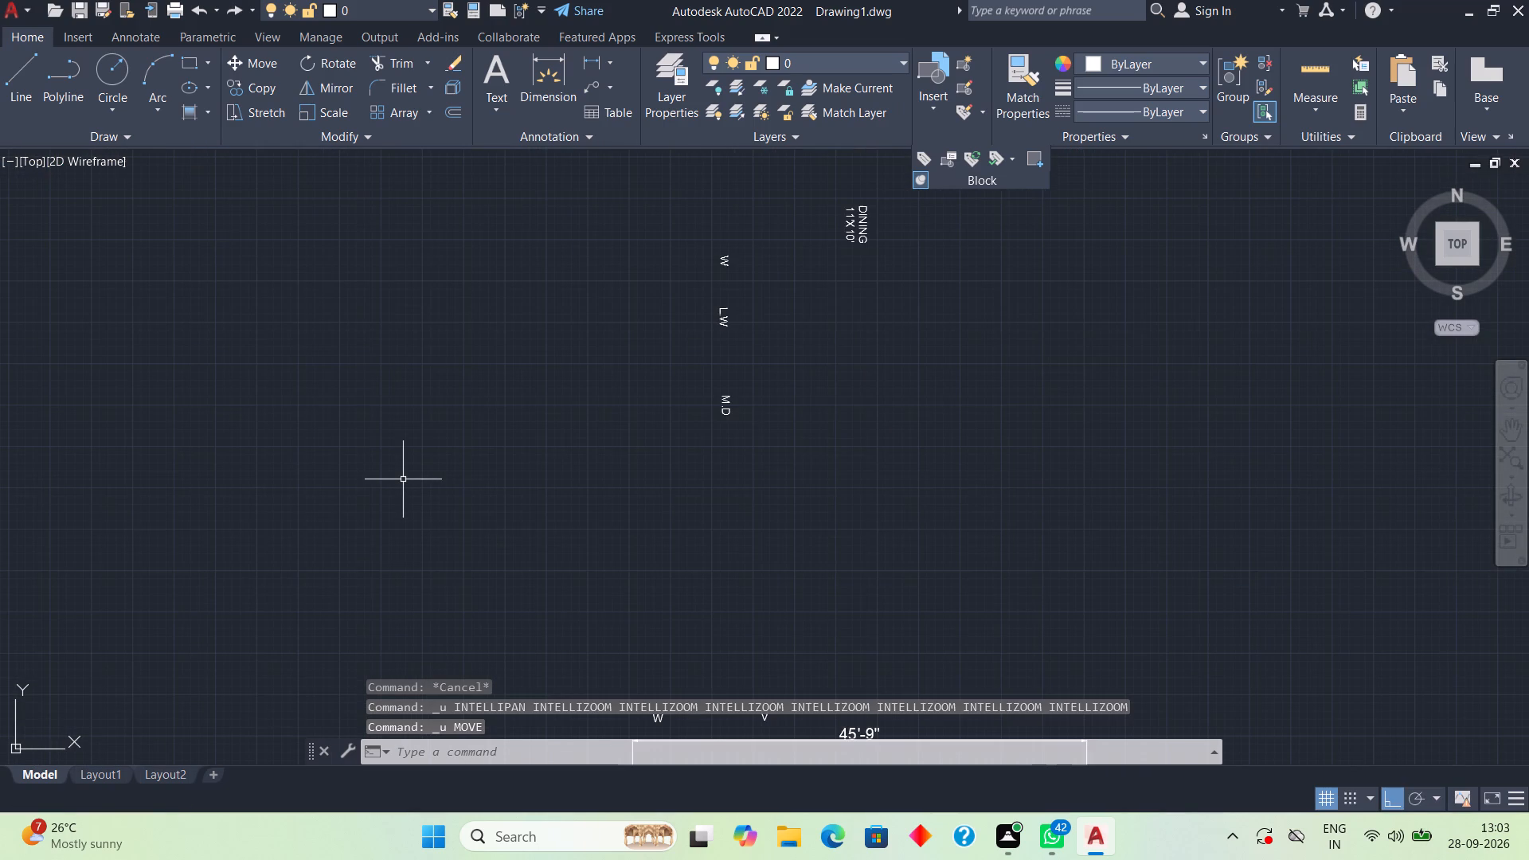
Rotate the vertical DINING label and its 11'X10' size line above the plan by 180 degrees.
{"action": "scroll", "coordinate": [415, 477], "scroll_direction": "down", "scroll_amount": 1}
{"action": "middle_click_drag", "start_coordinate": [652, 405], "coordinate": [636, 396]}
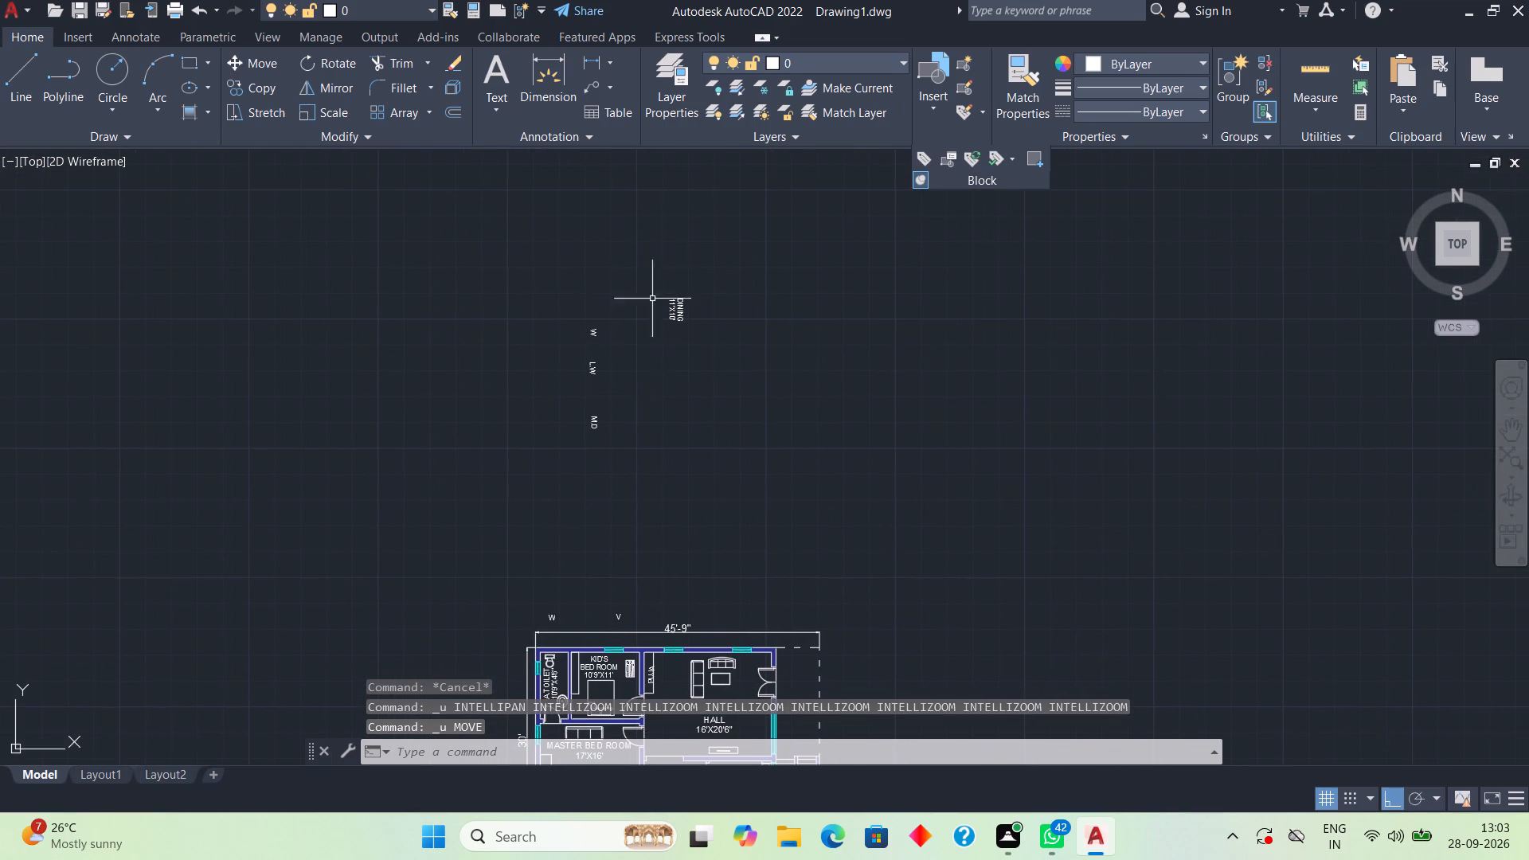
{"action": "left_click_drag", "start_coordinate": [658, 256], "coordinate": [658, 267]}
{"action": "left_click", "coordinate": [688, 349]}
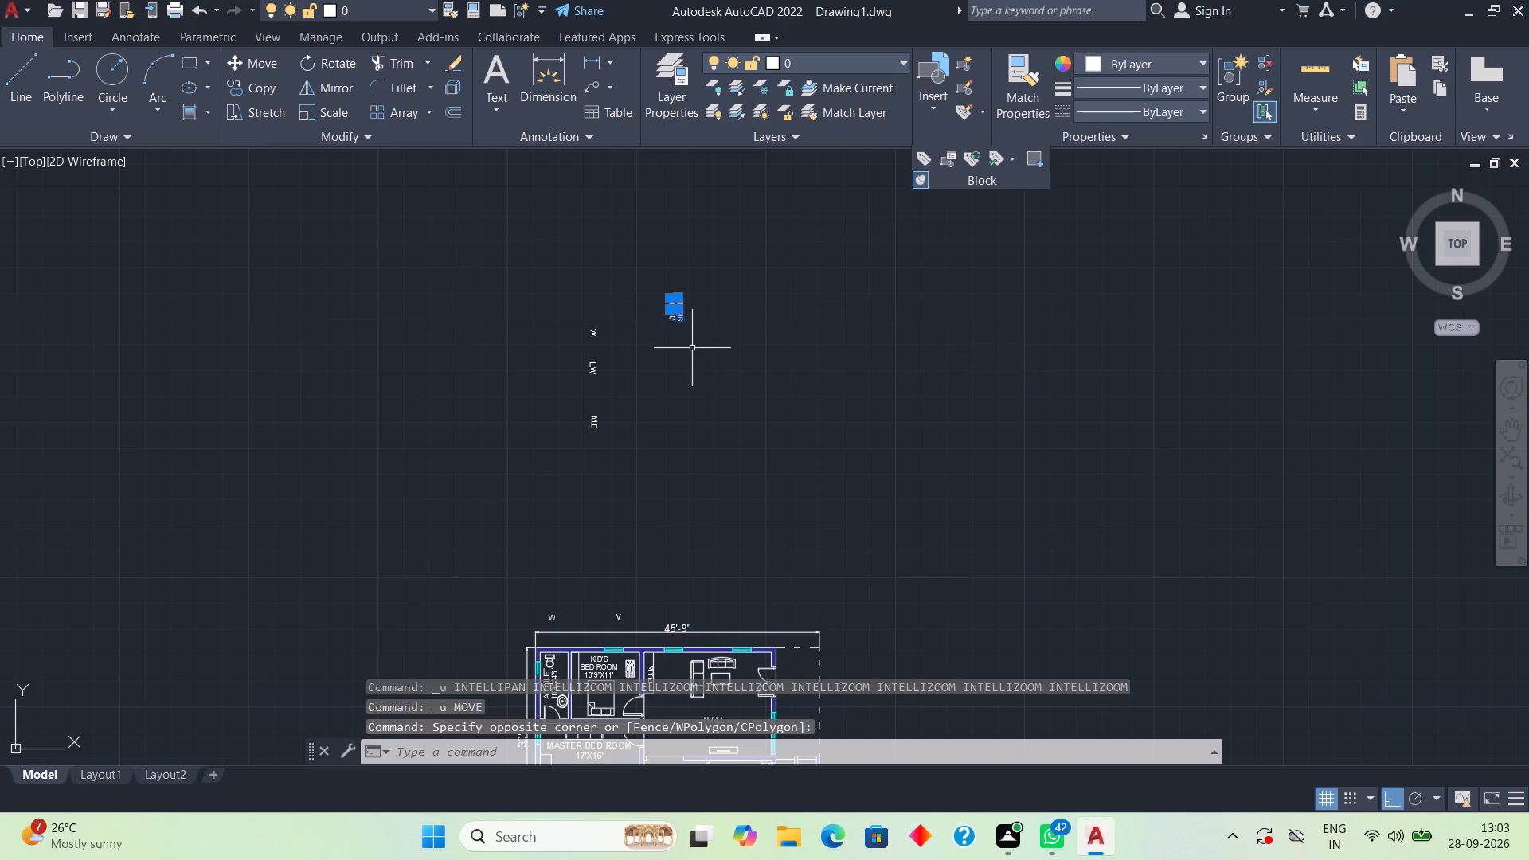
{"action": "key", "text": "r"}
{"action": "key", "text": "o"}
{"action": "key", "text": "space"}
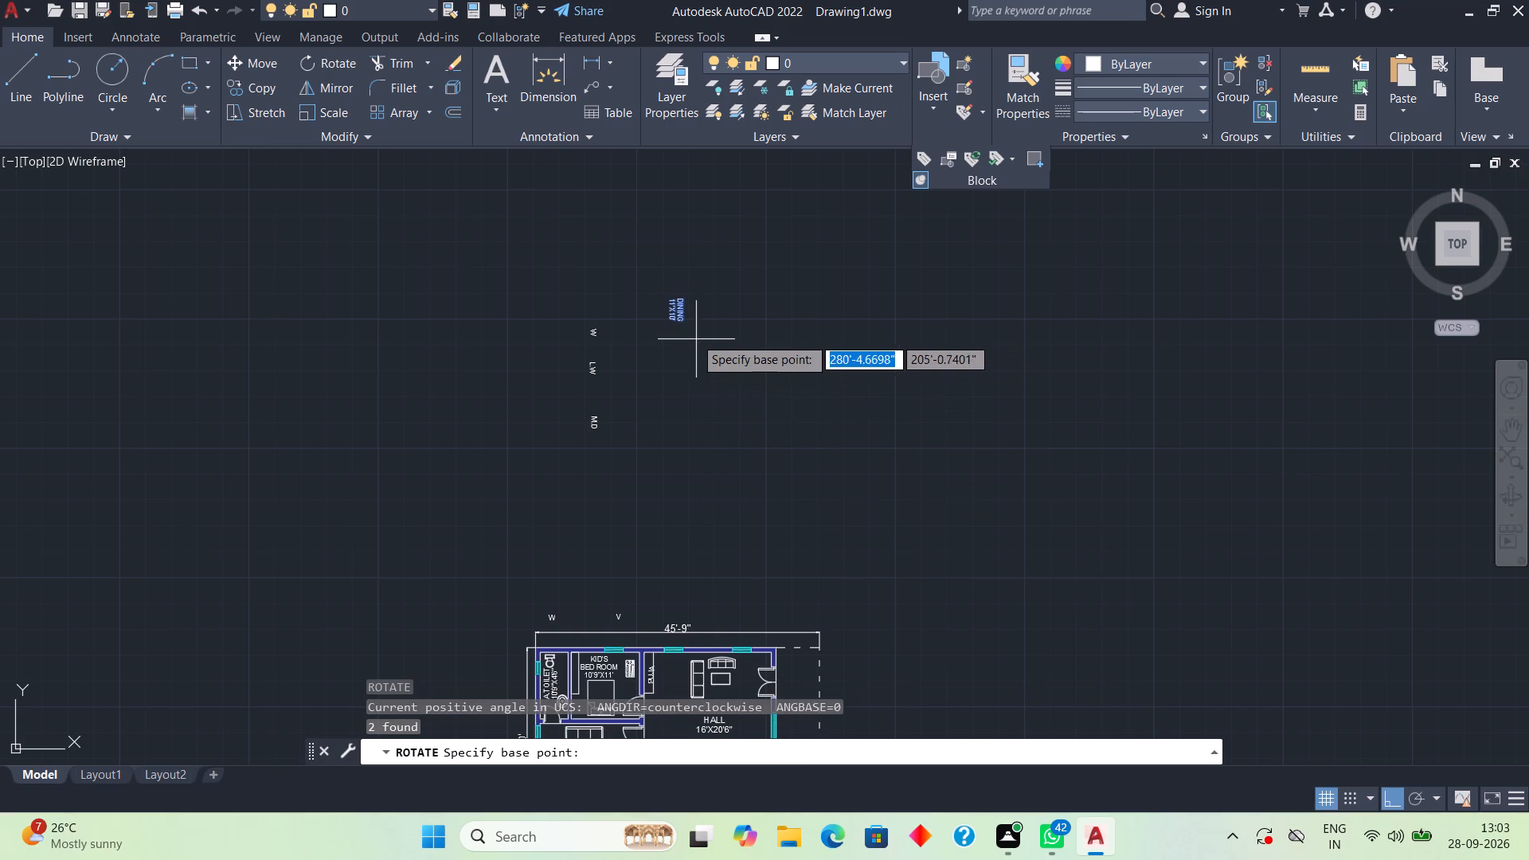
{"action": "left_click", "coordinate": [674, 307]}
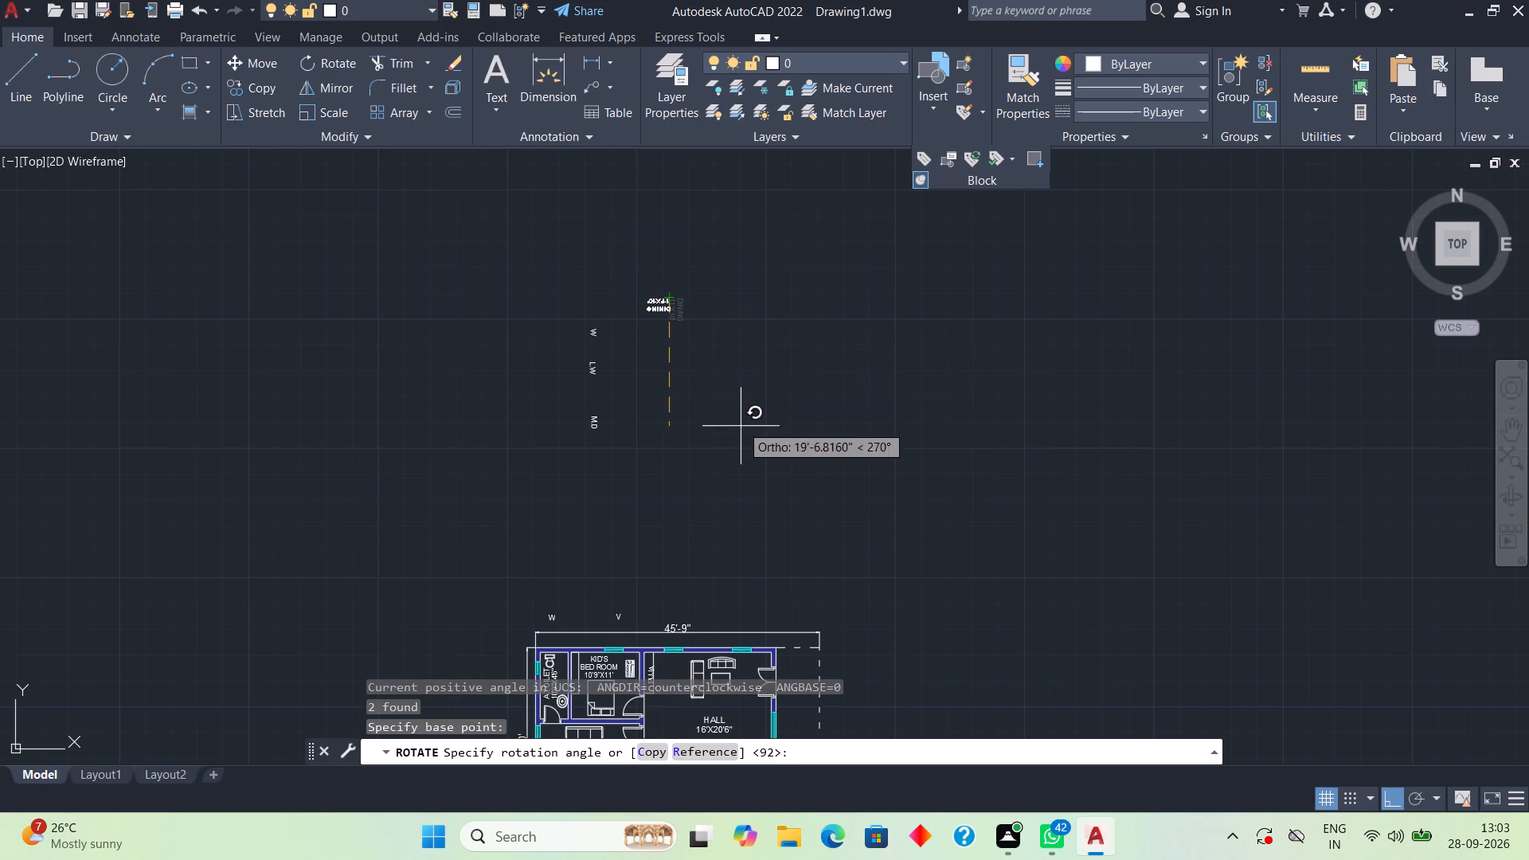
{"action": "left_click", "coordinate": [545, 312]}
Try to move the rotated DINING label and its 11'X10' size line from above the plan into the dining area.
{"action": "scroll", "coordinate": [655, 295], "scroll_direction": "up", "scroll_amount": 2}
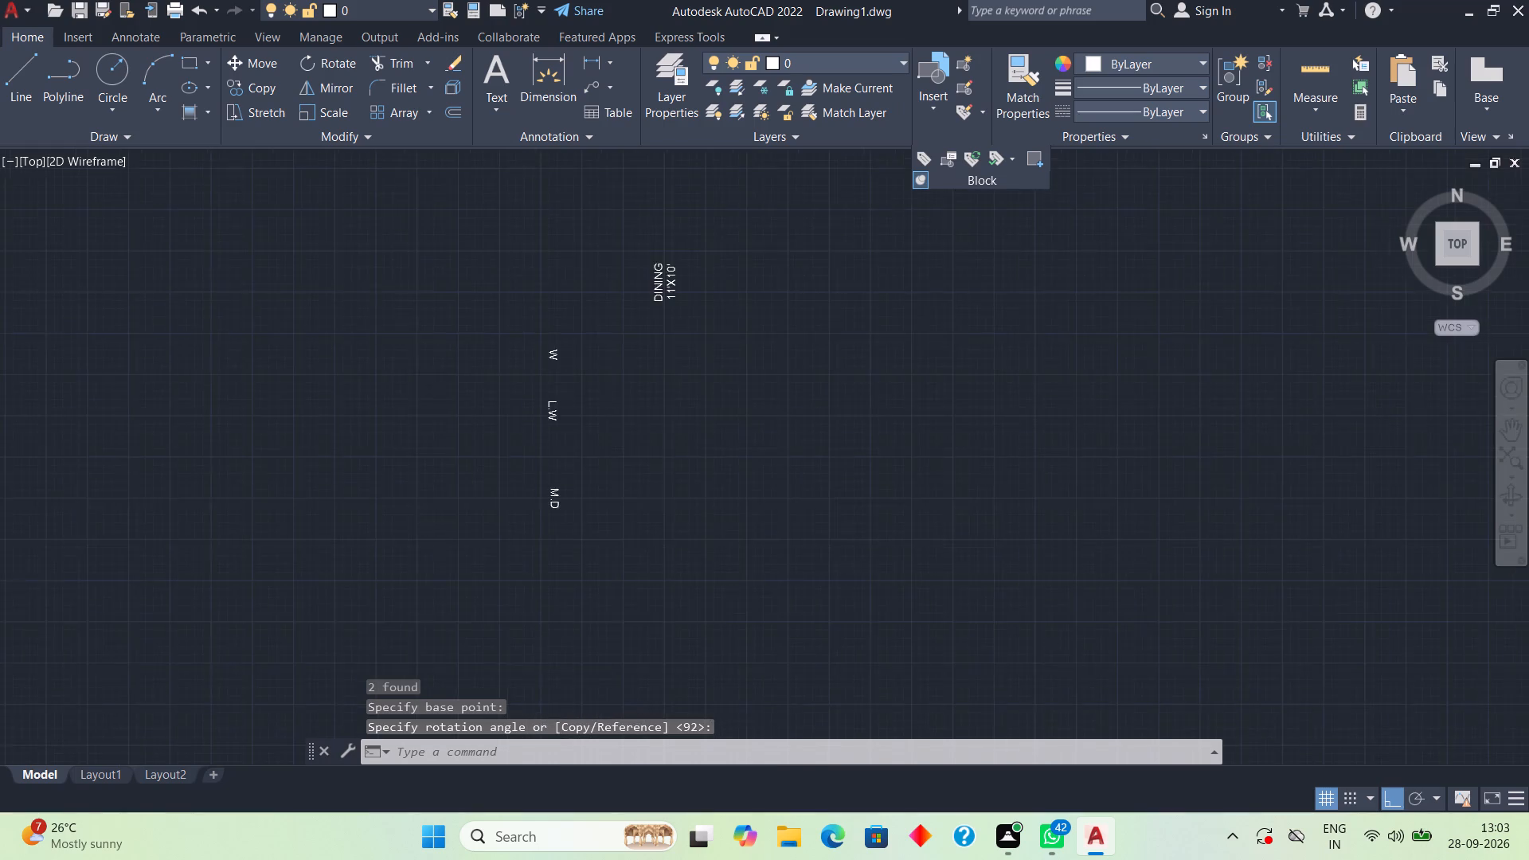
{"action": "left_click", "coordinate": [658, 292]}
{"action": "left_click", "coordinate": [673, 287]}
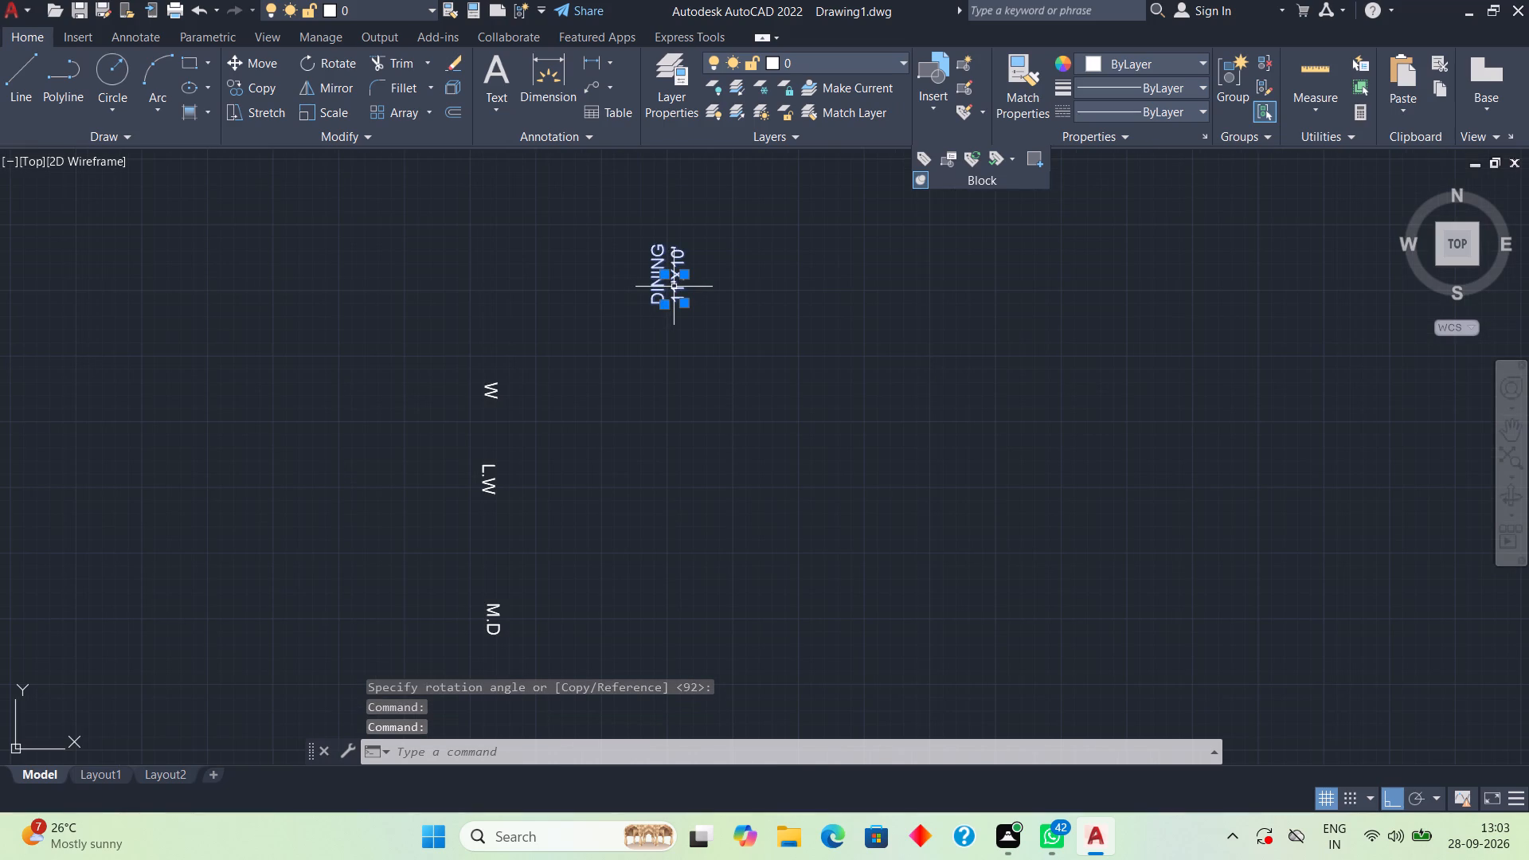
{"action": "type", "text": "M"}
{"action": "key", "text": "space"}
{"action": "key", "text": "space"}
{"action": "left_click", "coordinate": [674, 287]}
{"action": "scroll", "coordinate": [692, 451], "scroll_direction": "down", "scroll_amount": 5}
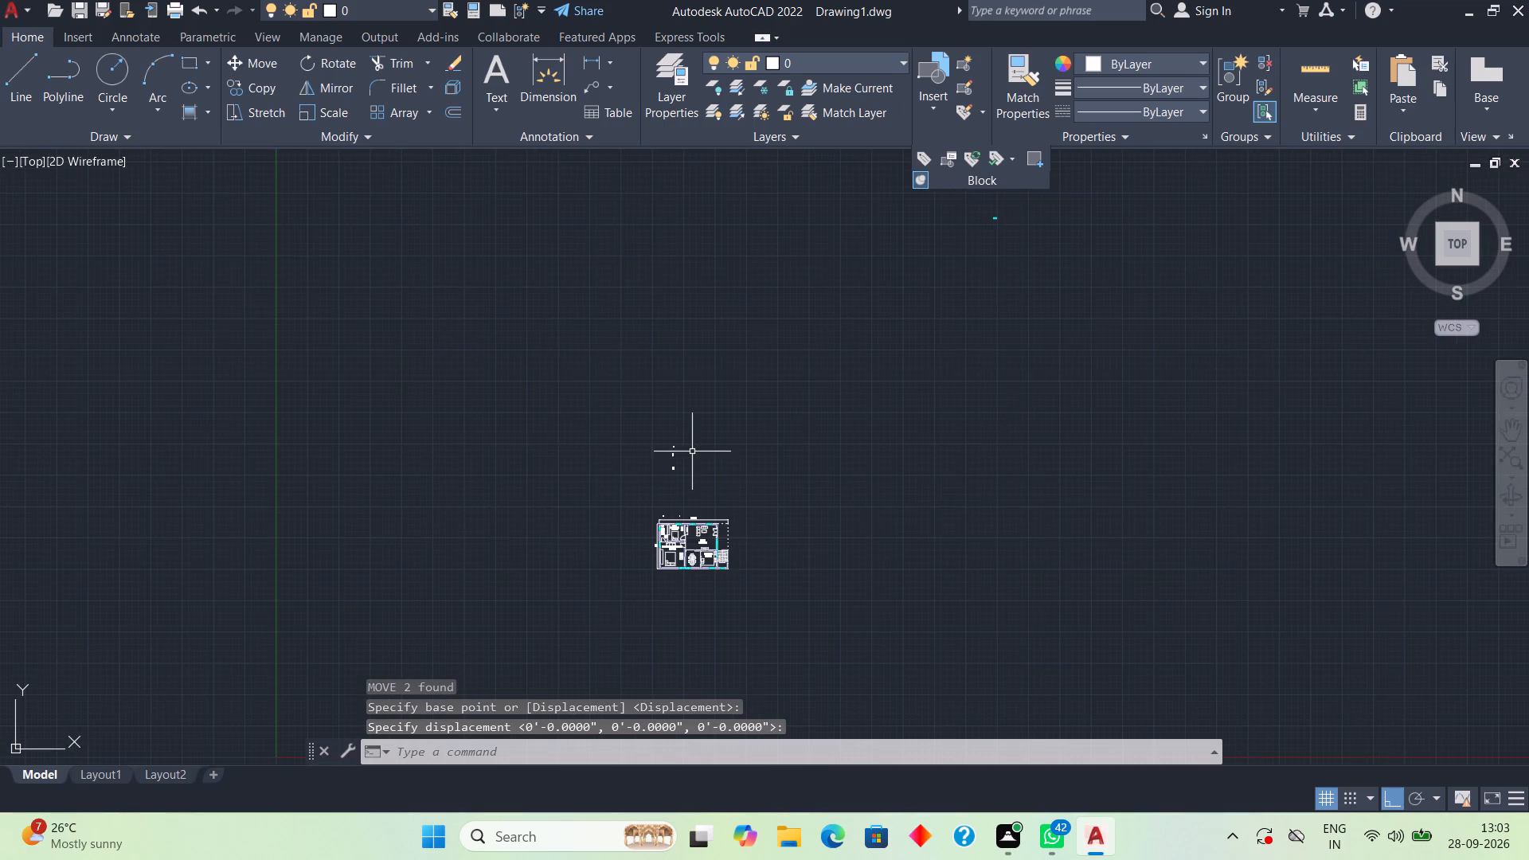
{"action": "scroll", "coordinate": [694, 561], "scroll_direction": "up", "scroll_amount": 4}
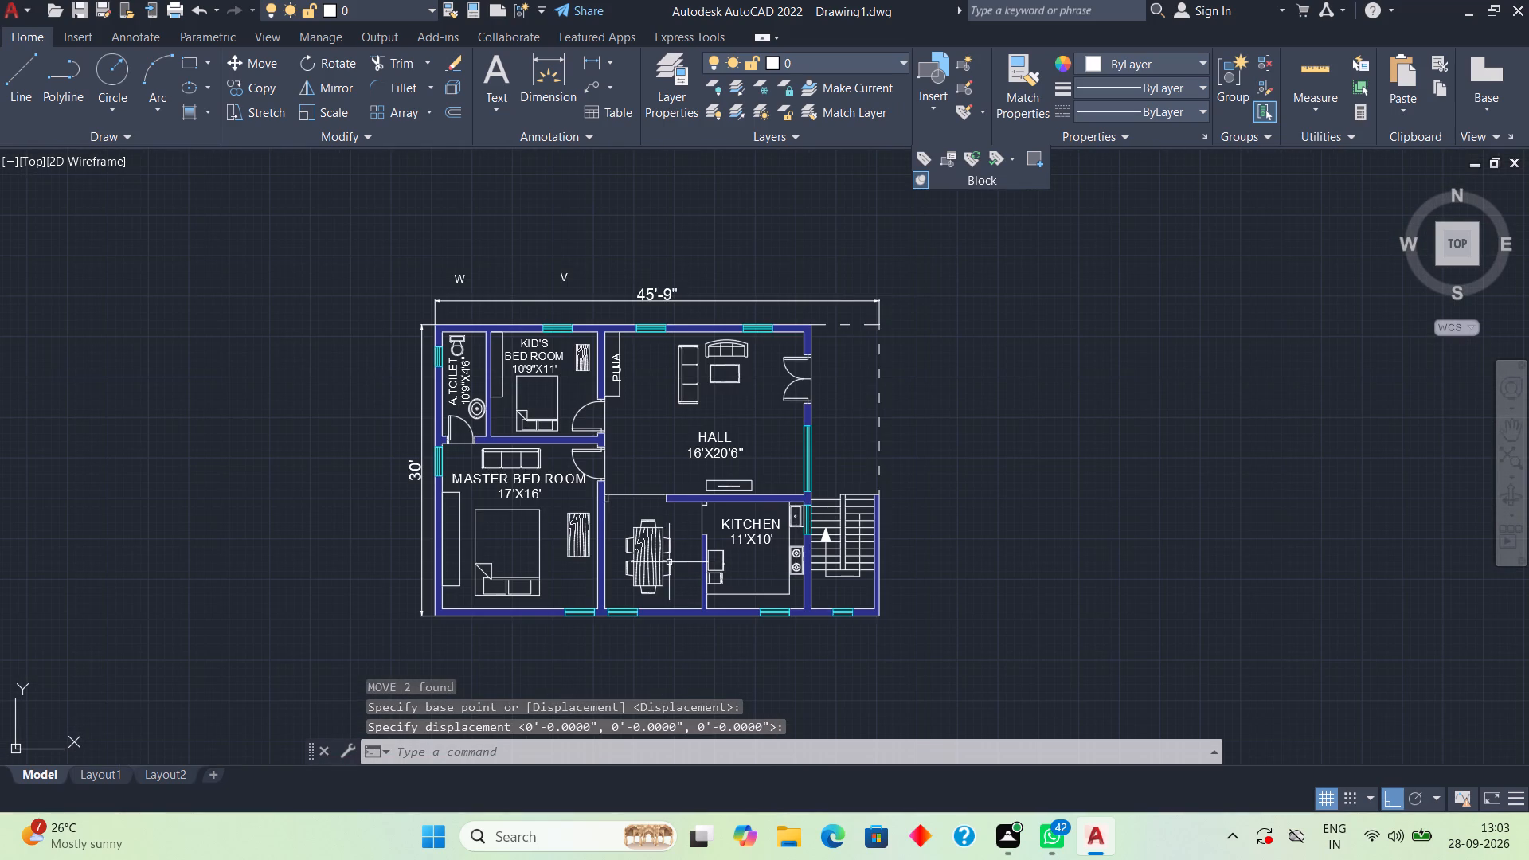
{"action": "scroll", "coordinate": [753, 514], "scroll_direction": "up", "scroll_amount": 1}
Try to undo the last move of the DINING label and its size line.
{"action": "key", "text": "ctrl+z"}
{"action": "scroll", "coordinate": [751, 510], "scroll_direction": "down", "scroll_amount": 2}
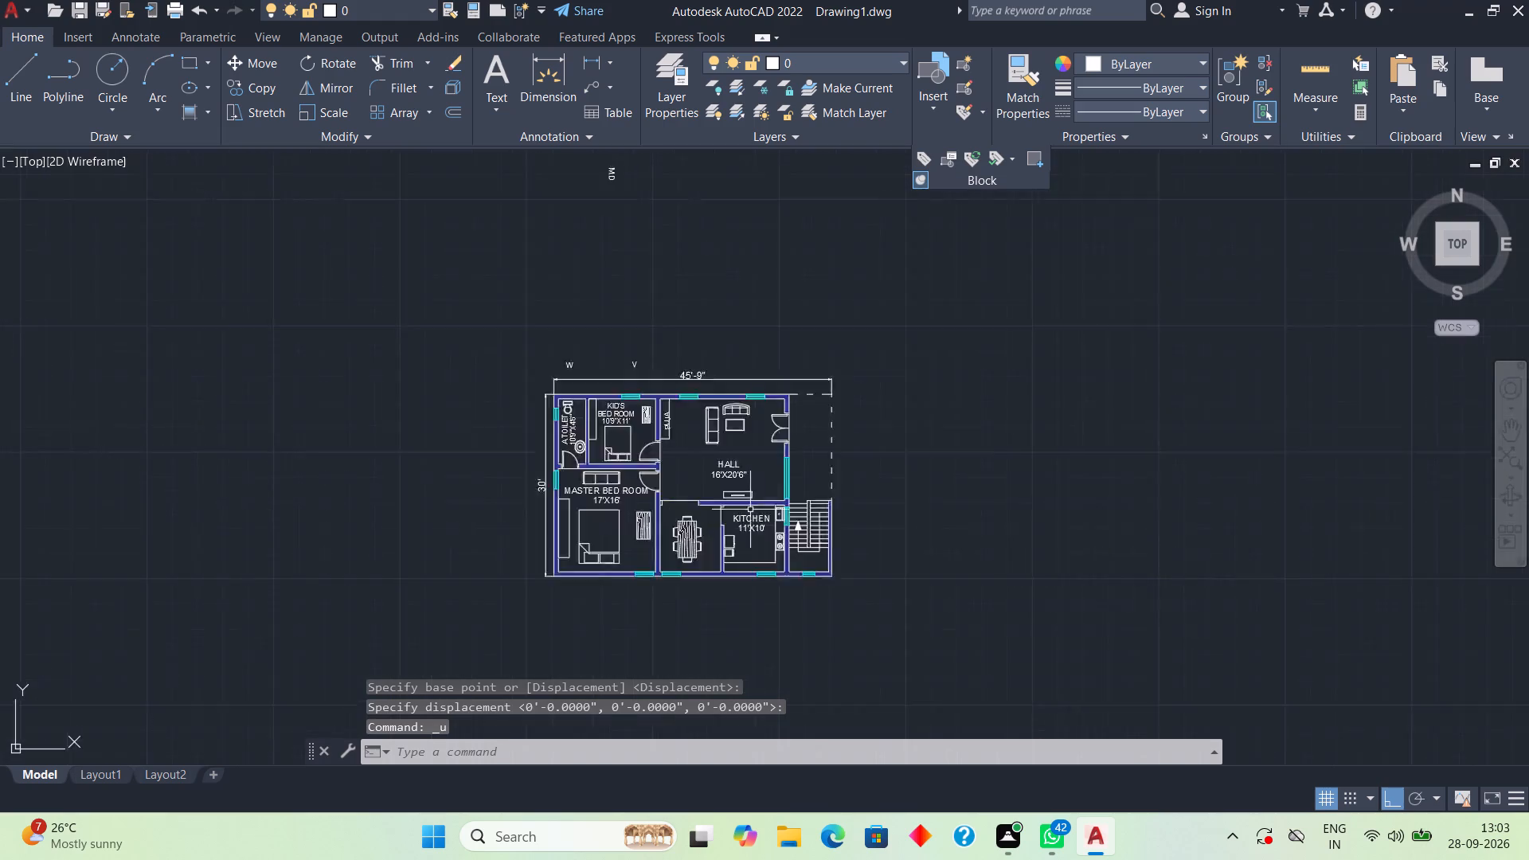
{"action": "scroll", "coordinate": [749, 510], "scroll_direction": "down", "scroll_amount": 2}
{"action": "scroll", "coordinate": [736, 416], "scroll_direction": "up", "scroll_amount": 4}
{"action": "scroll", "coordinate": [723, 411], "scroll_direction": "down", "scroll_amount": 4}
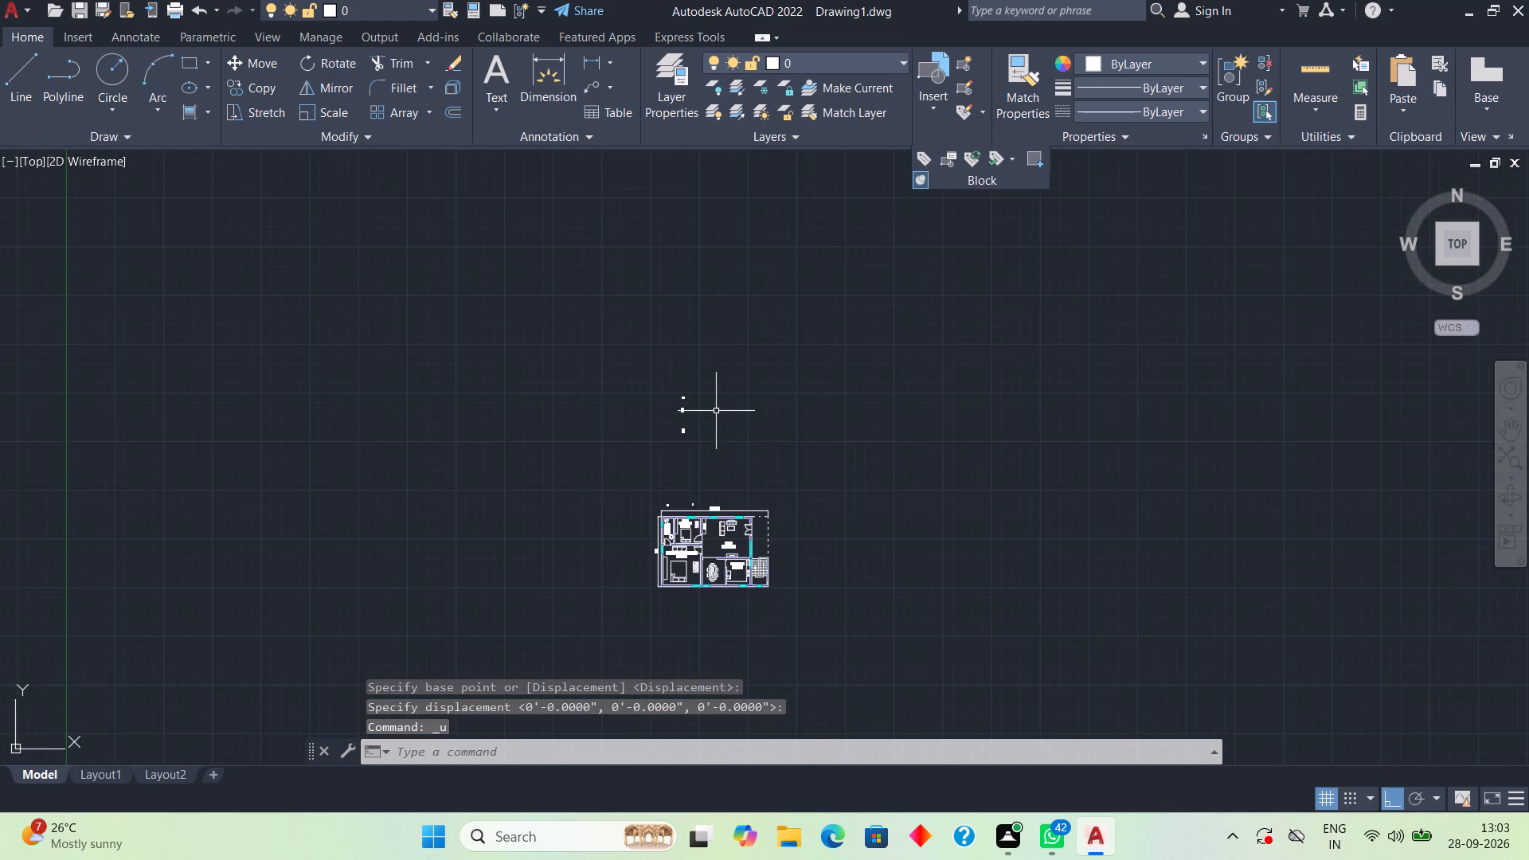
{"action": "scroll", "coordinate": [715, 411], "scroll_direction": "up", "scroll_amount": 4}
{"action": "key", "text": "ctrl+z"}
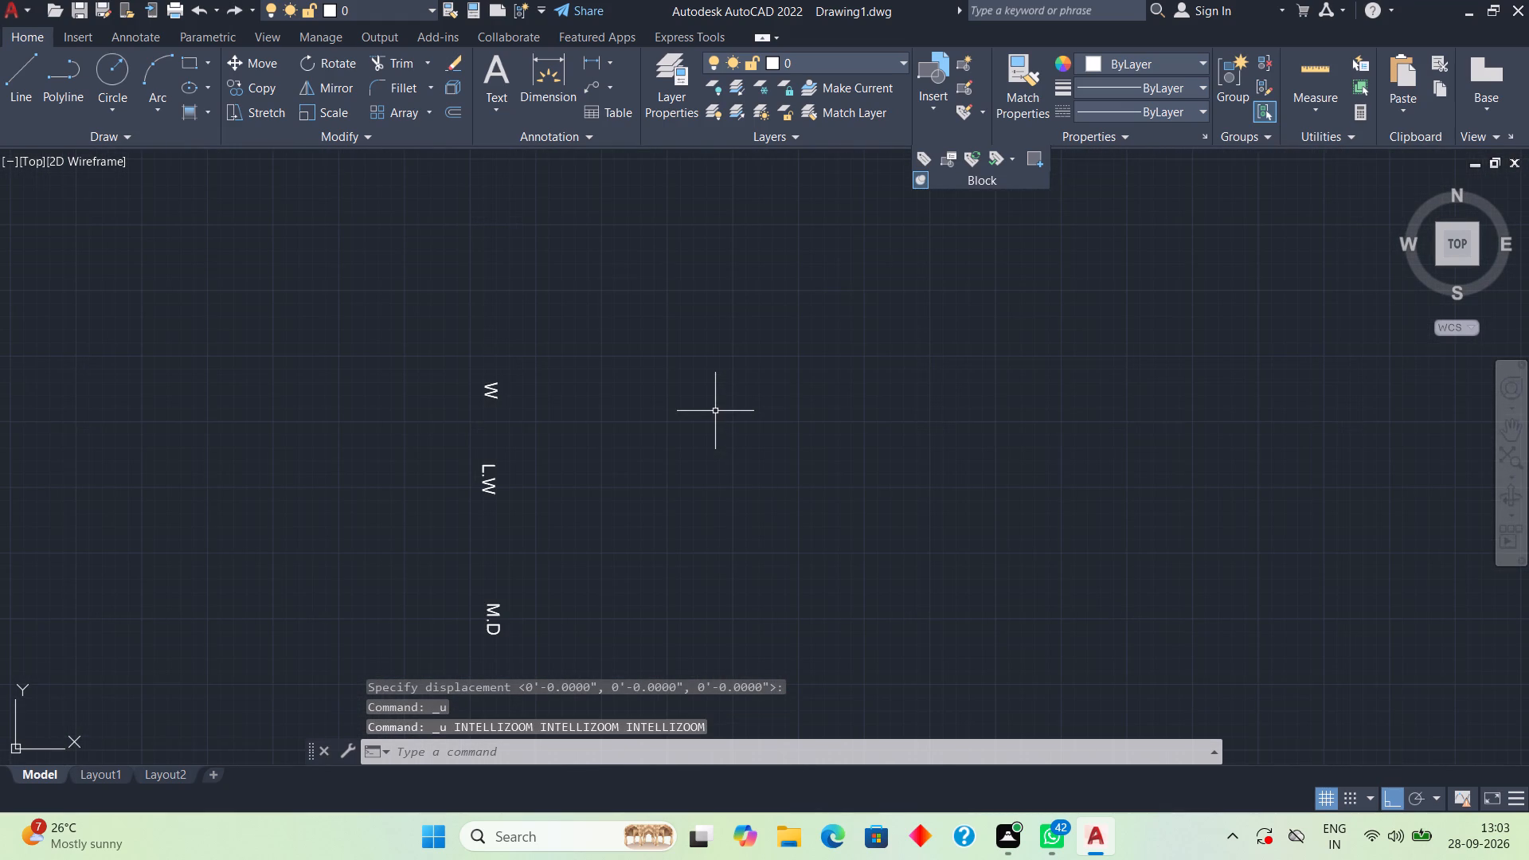
Delete the leftover rotated W, L.W and M.D labels standing above the plan.
{"action": "scroll", "coordinate": [715, 411], "scroll_direction": "down", "scroll_amount": 4}
{"action": "scroll", "coordinate": [708, 534], "scroll_direction": "up", "scroll_amount": 4}
{"action": "middle_click_drag", "start_coordinate": [706, 544], "coordinate": [694, 499]}
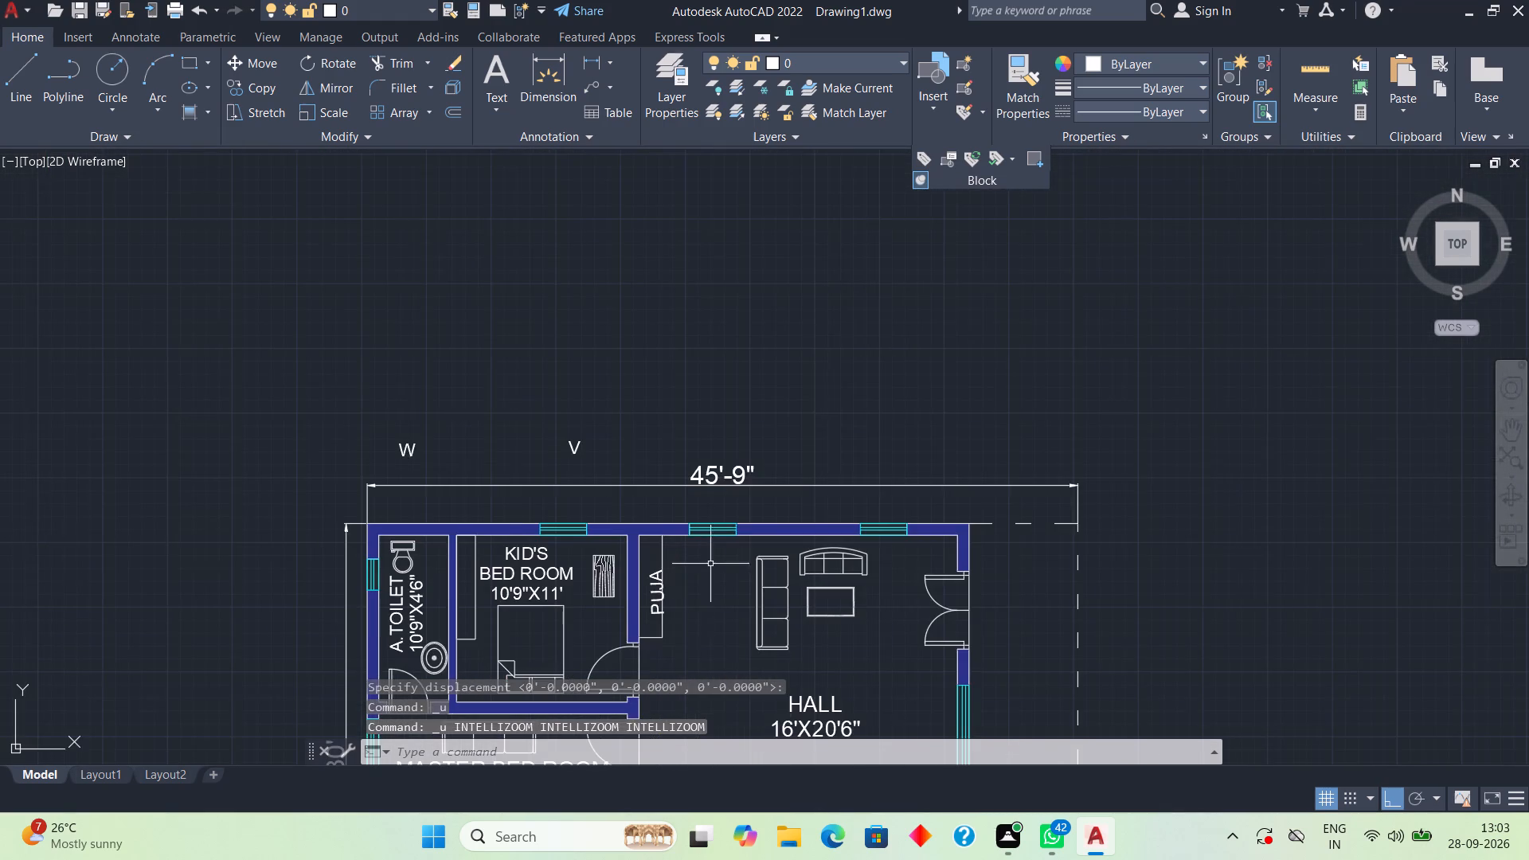
{"action": "middle_click_drag", "start_coordinate": [694, 499], "coordinate": [620, 190]}
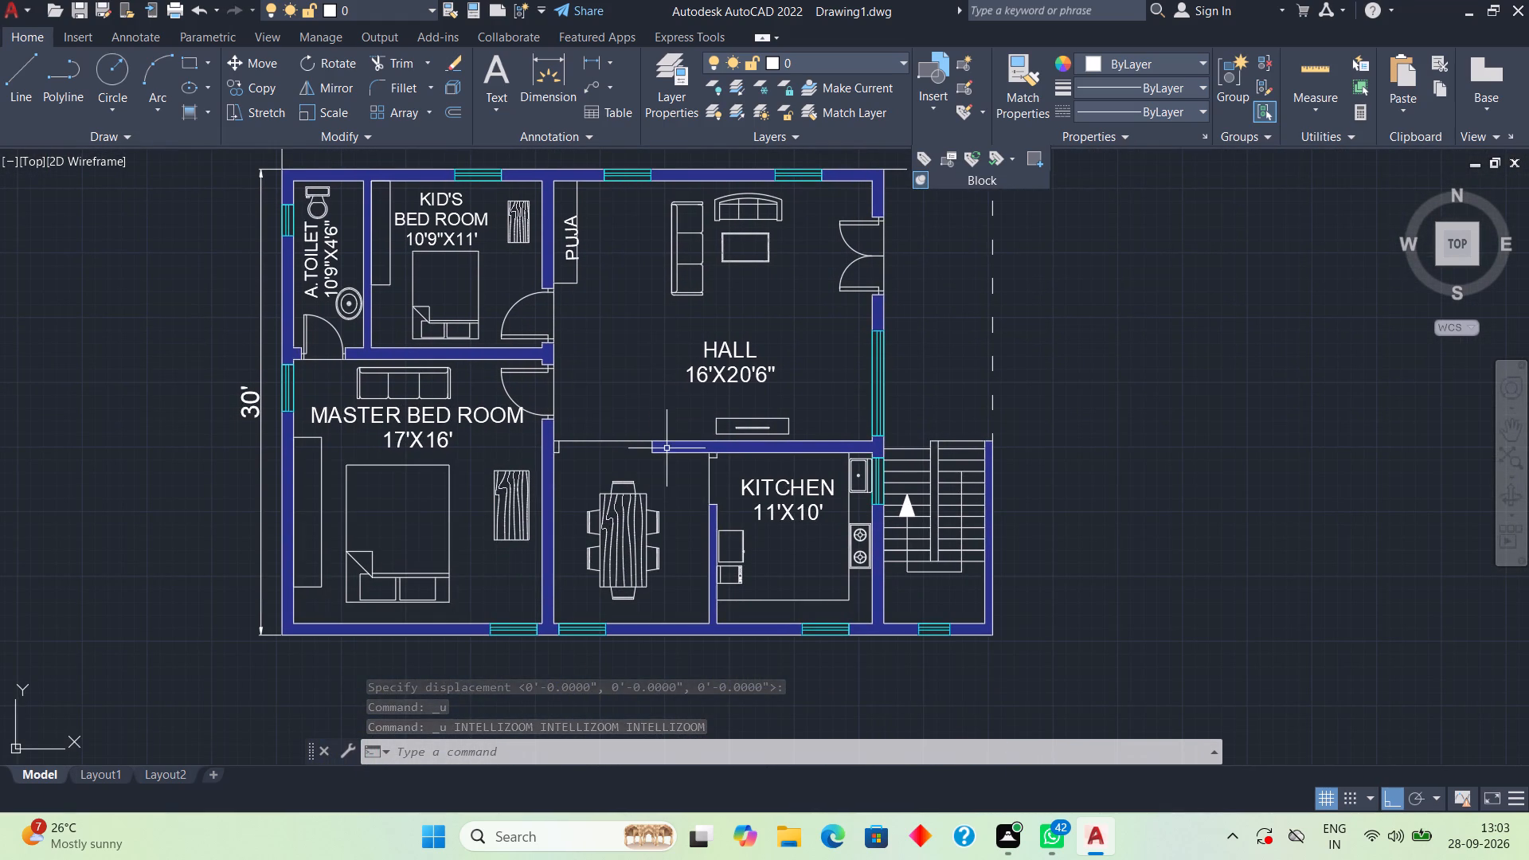
{"action": "middle_click_drag", "start_coordinate": [666, 448], "coordinate": [575, 506]}
{"action": "scroll", "coordinate": [575, 506], "scroll_direction": "down", "scroll_amount": 1}
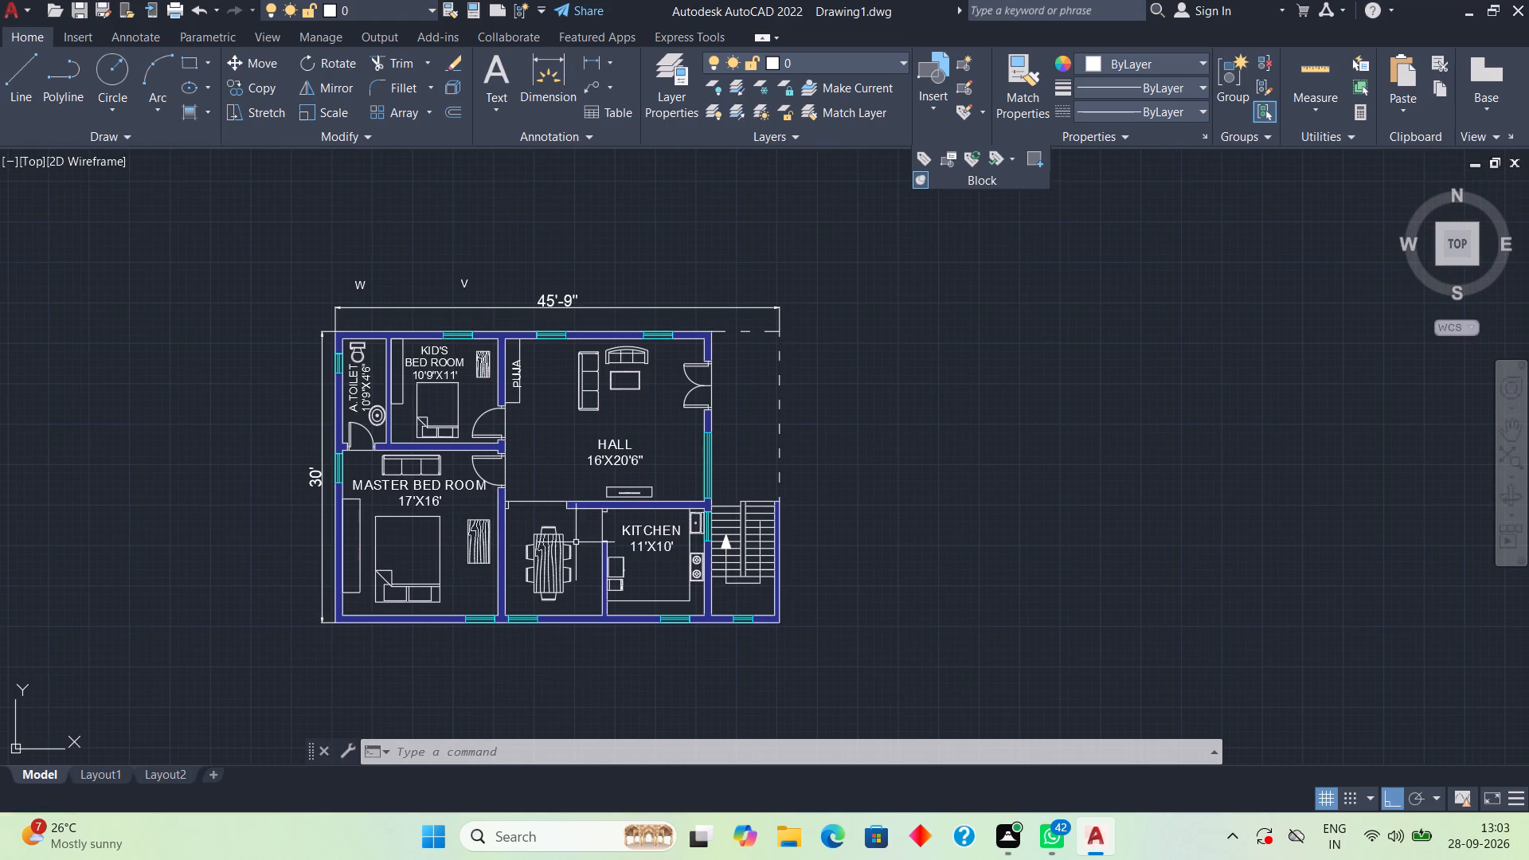
{"action": "middle_click_drag", "start_coordinate": [576, 543], "coordinate": [1083, 734]}
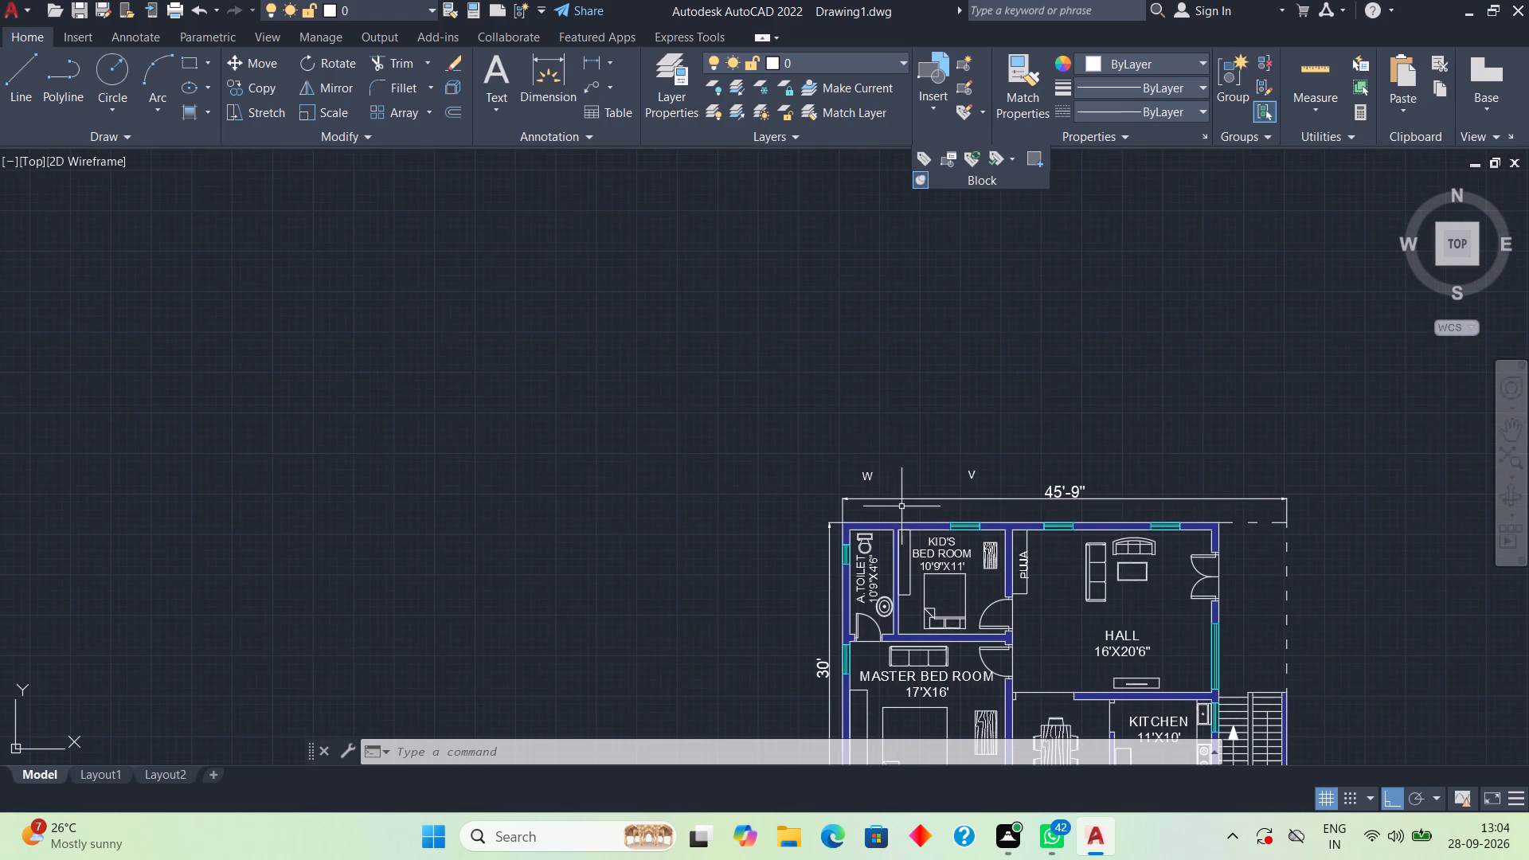
{"action": "scroll", "coordinate": [892, 387], "scroll_direction": "down", "scroll_amount": 1}
{"action": "middle_click_drag", "start_coordinate": [892, 387], "coordinate": [725, 621]}
{"action": "left_click", "coordinate": [680, 327]}
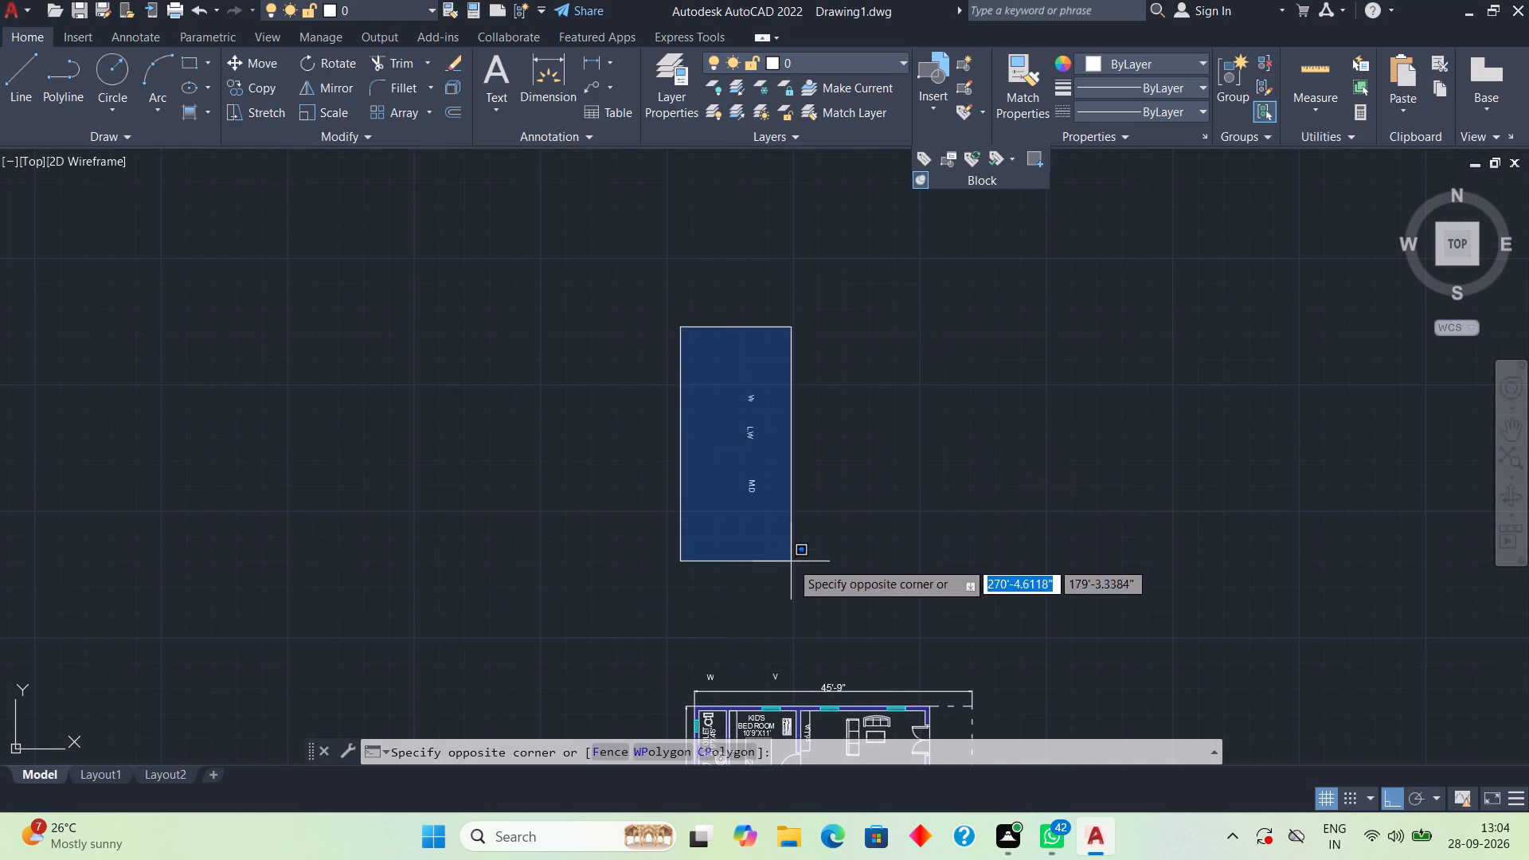
{"action": "left_click", "coordinate": [791, 561]}
{"action": "key", "text": "Delete"}
Delete the leftover W and V labels just above the plan's 45'-9" dimension.
{"action": "middle_click_drag", "start_coordinate": [805, 562], "coordinate": [804, 562]}
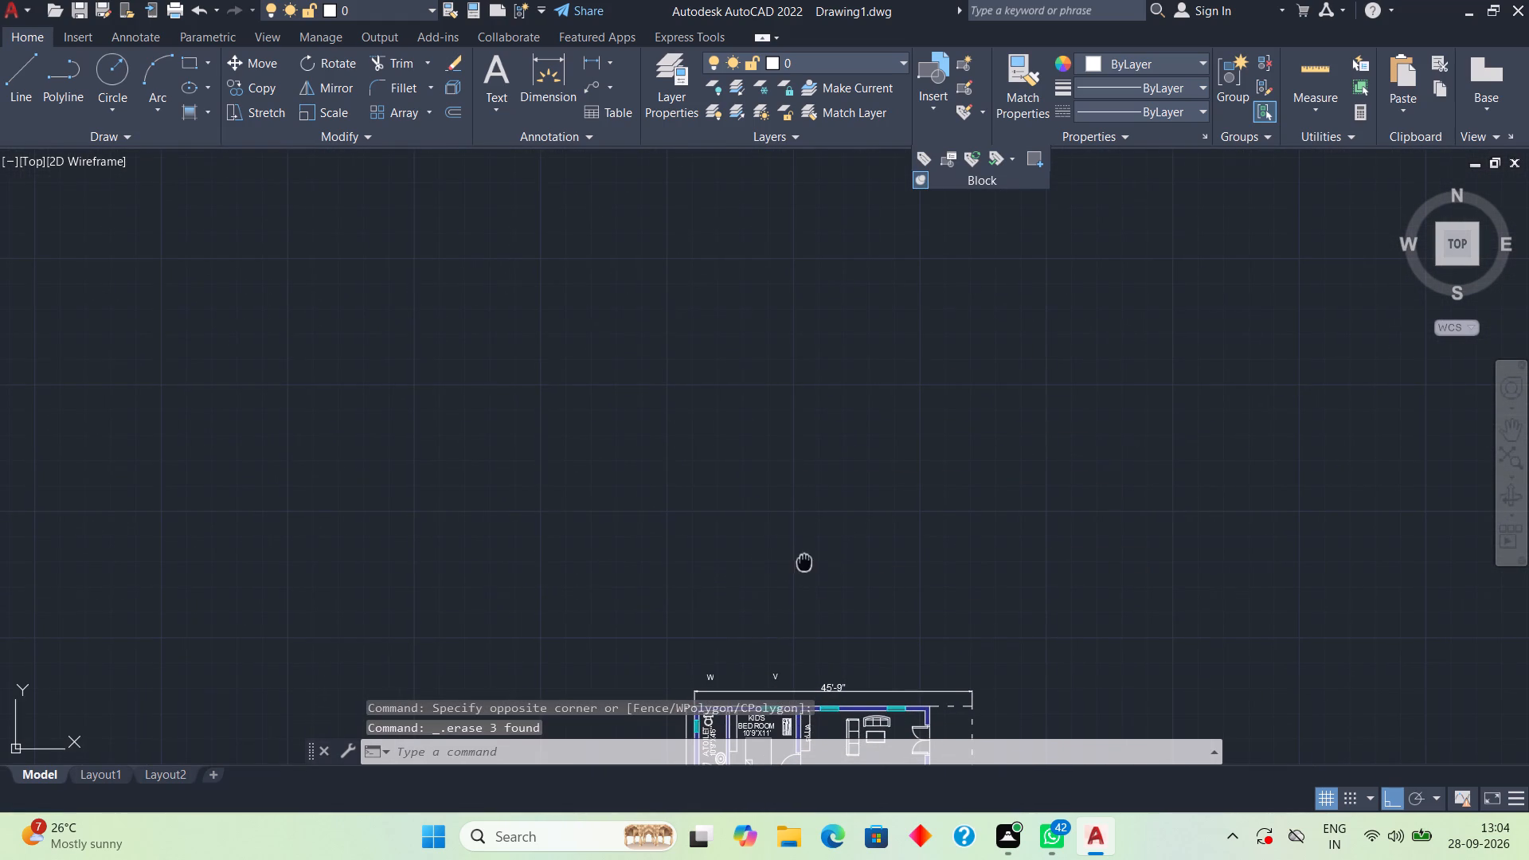
{"action": "middle_click_drag", "start_coordinate": [804, 562], "coordinate": [718, 263]}
{"action": "middle_click_drag", "start_coordinate": [672, 370], "coordinate": [681, 343]}
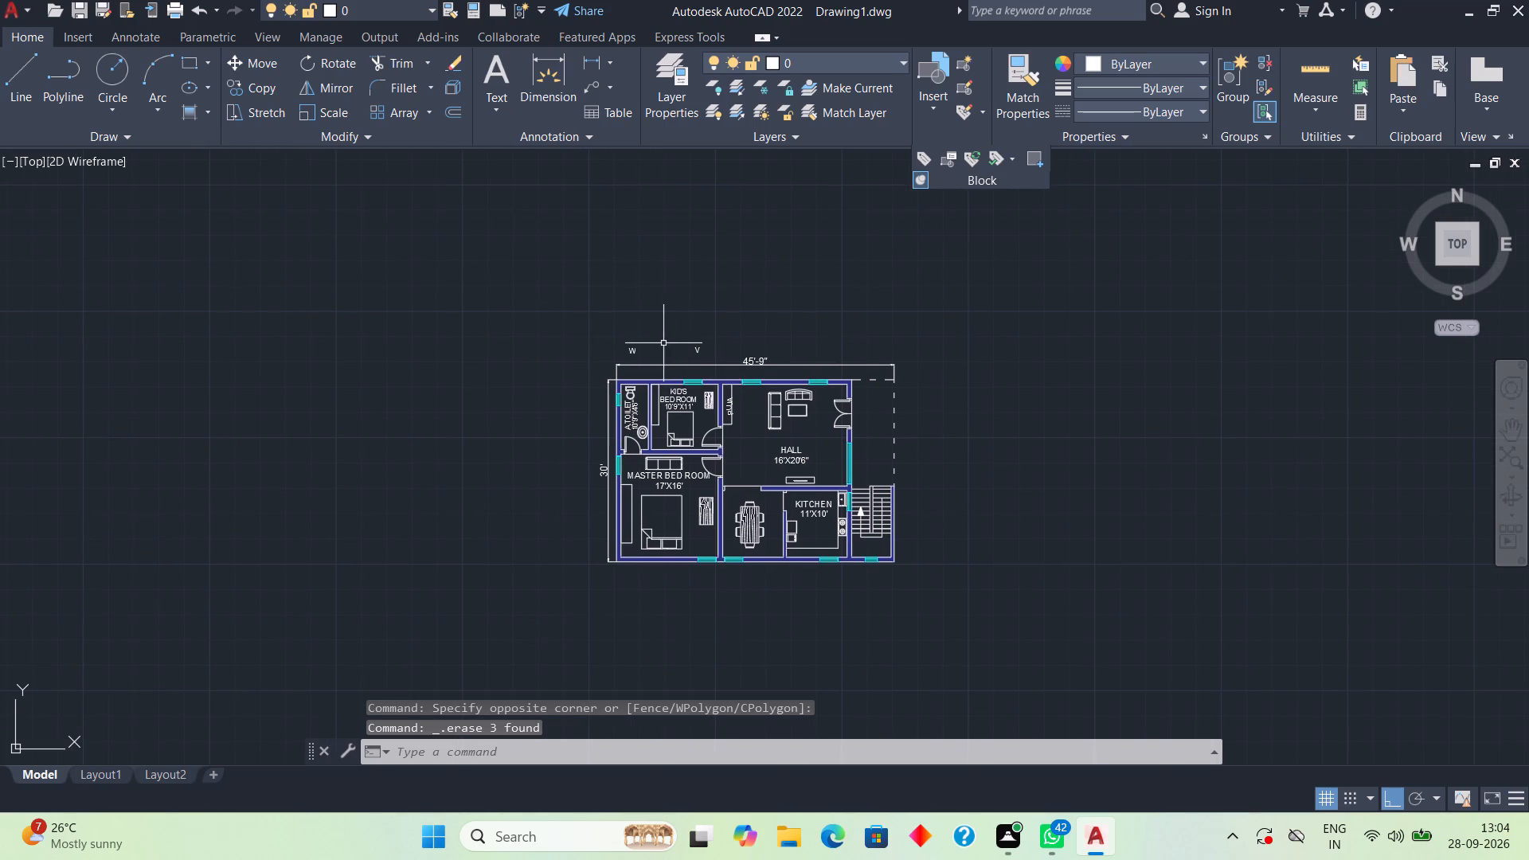
{"action": "left_click", "coordinate": [632, 349]}
{"action": "key", "text": "Delete"}
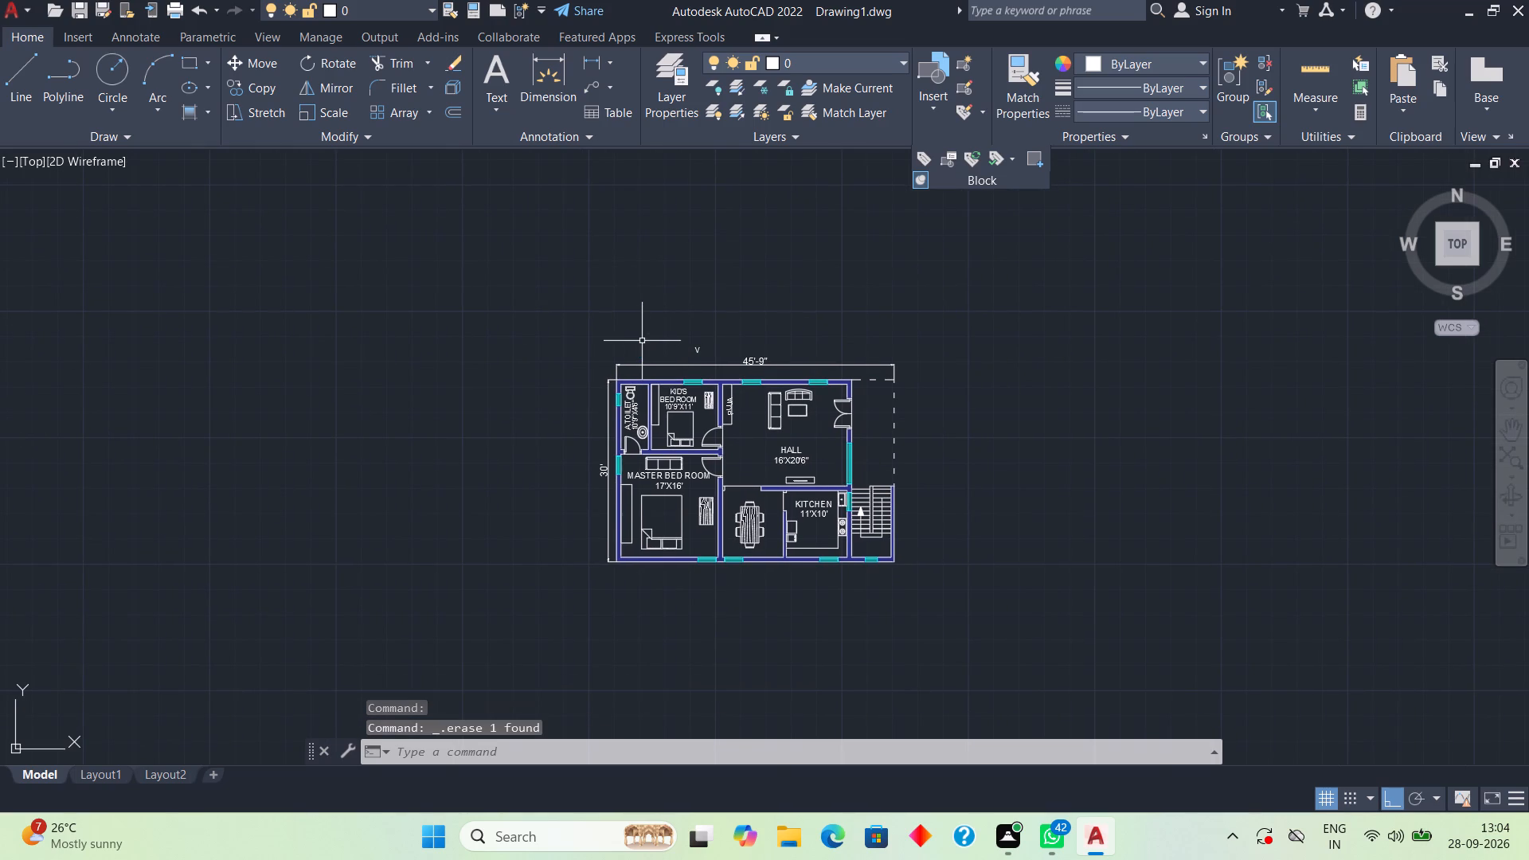
{"action": "left_click", "coordinate": [698, 348]}
{"action": "key", "text": "Delete"}
Add a horizontal DINING text label with the size line 10'X11' above the dining table, near the master bedroom wall.
{"action": "scroll", "coordinate": [742, 433], "scroll_direction": "up", "scroll_amount": 2}
{"action": "middle_click_drag", "start_coordinate": [769, 541], "coordinate": [792, 405]}
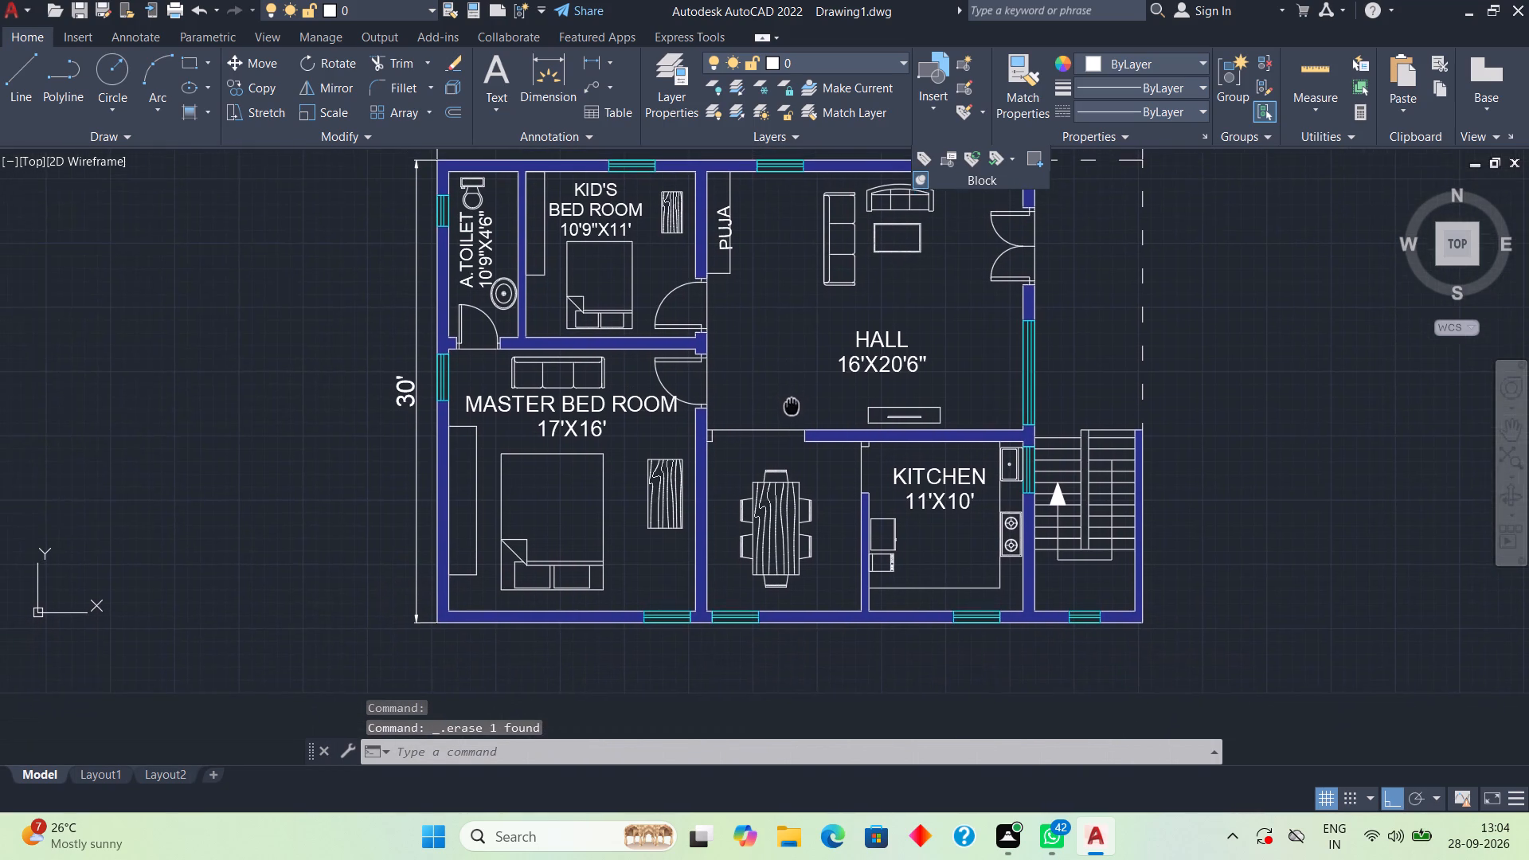
{"action": "middle_click_drag", "start_coordinate": [792, 405], "coordinate": [799, 425]}
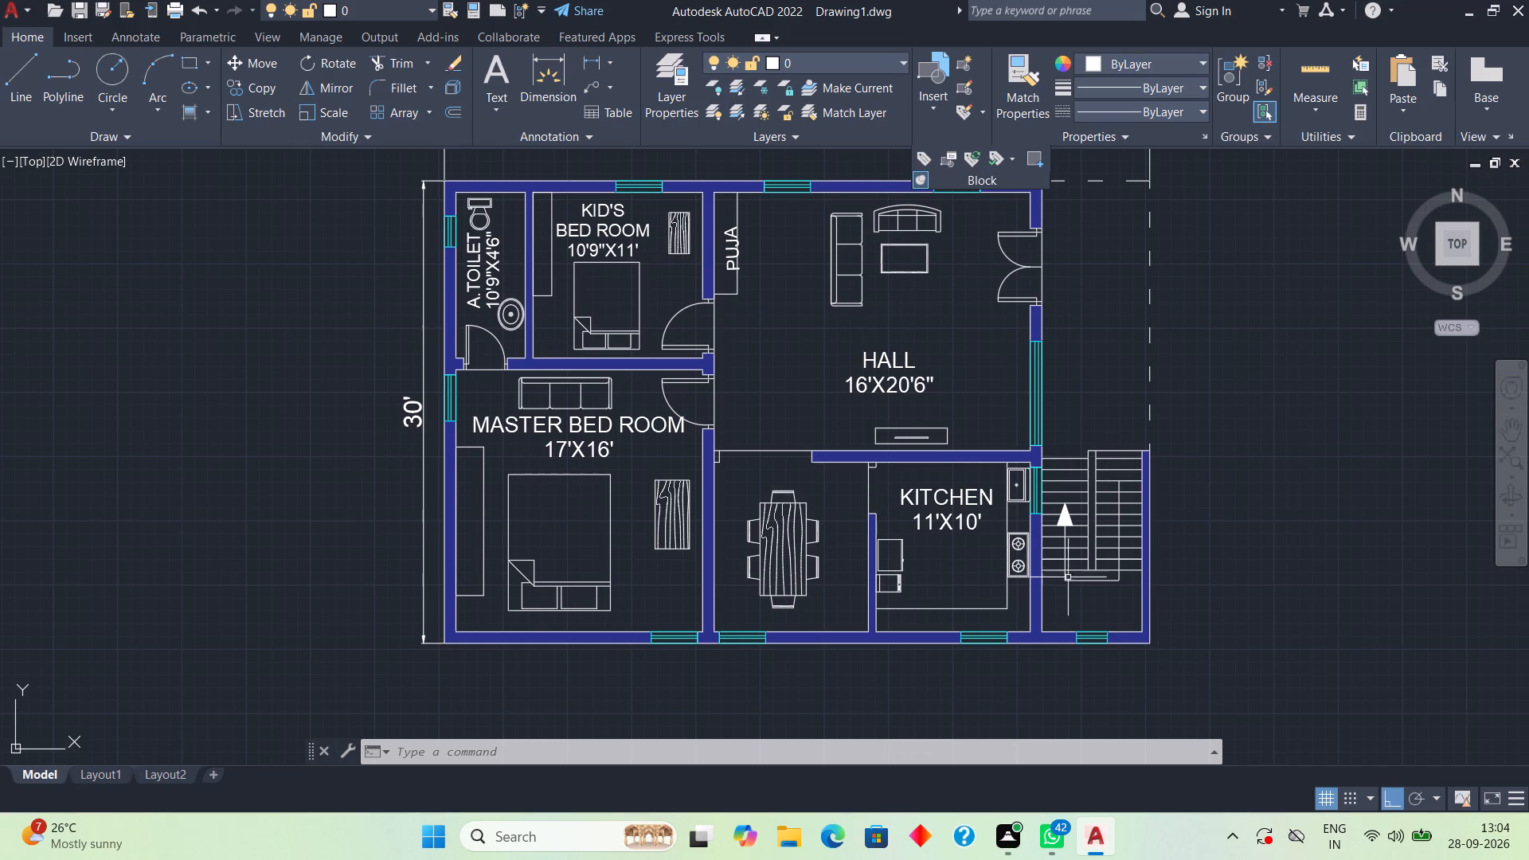
{"action": "type", "text": "TEC"}
{"action": "key", "text": "BackSpace"}
{"action": "type", "text": "XT"}
{"action": "key", "text": "space"}
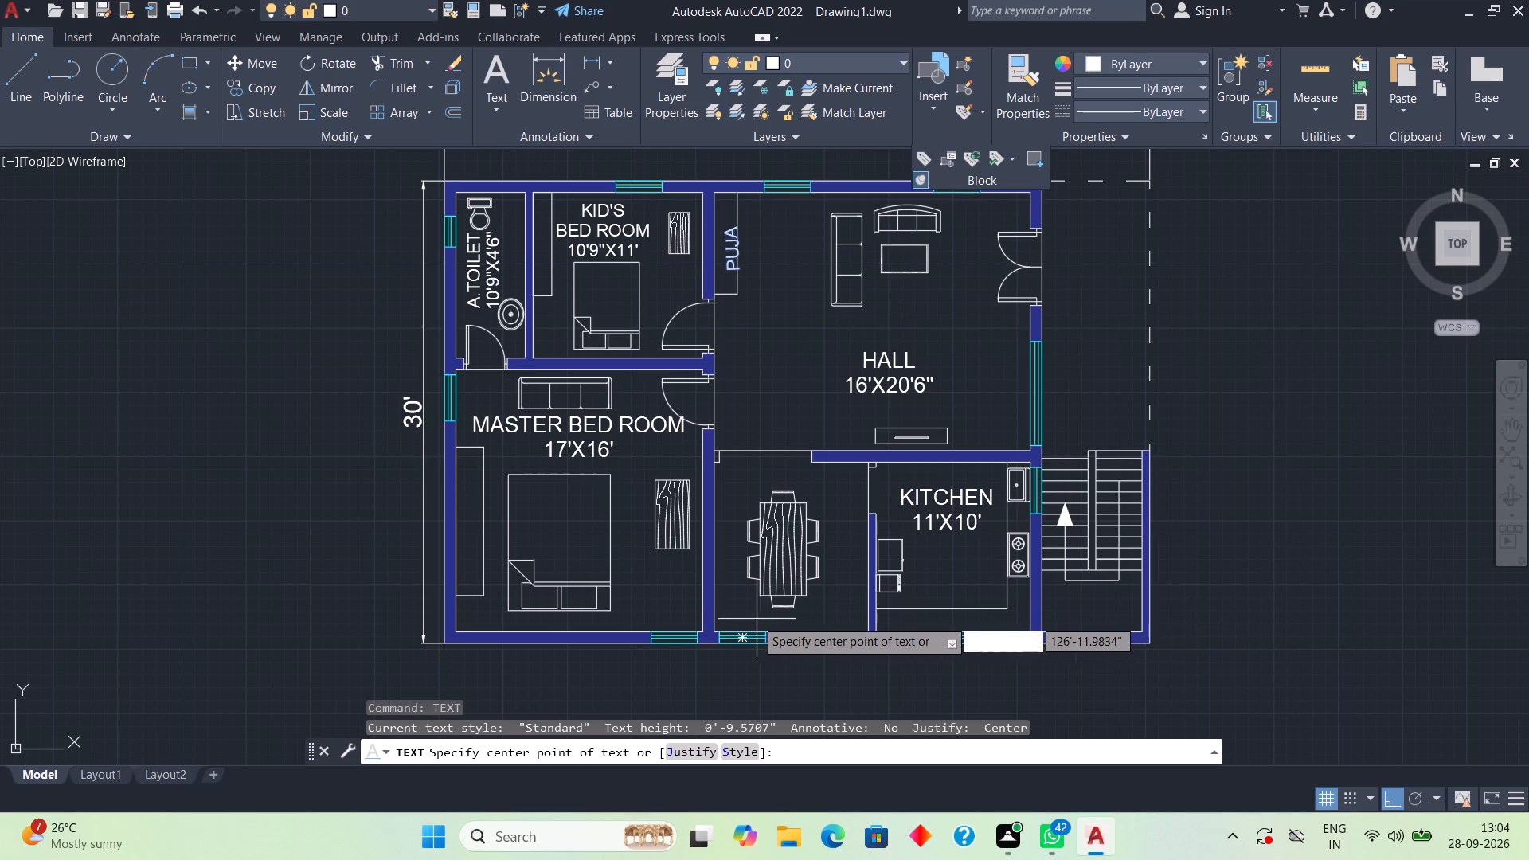
{"action": "key", "text": "space"}
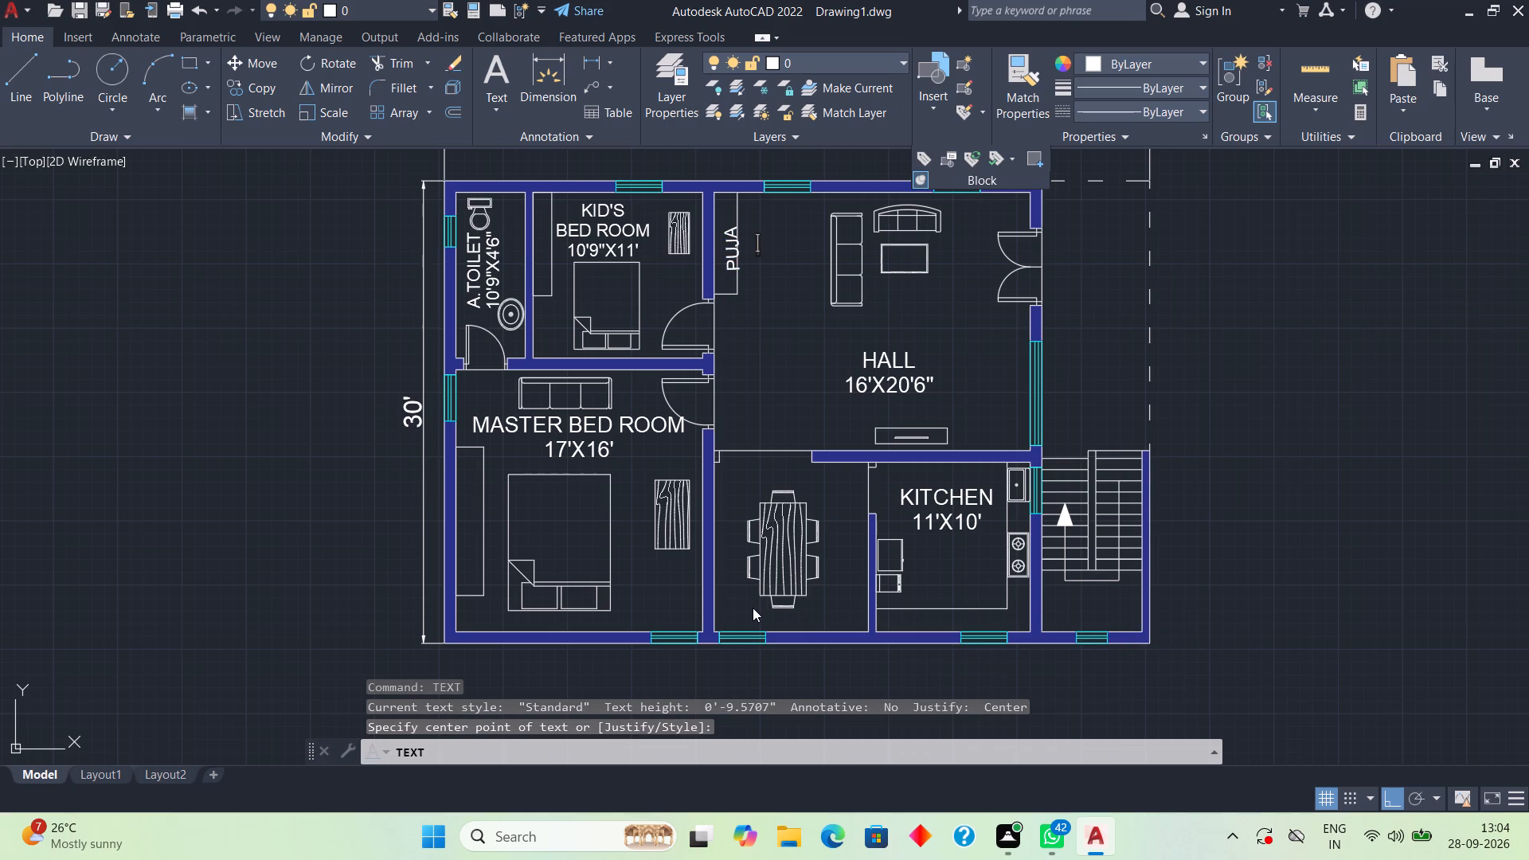
{"action": "left_click", "coordinate": [753, 607]}
{"action": "left_click", "coordinate": [737, 479]}
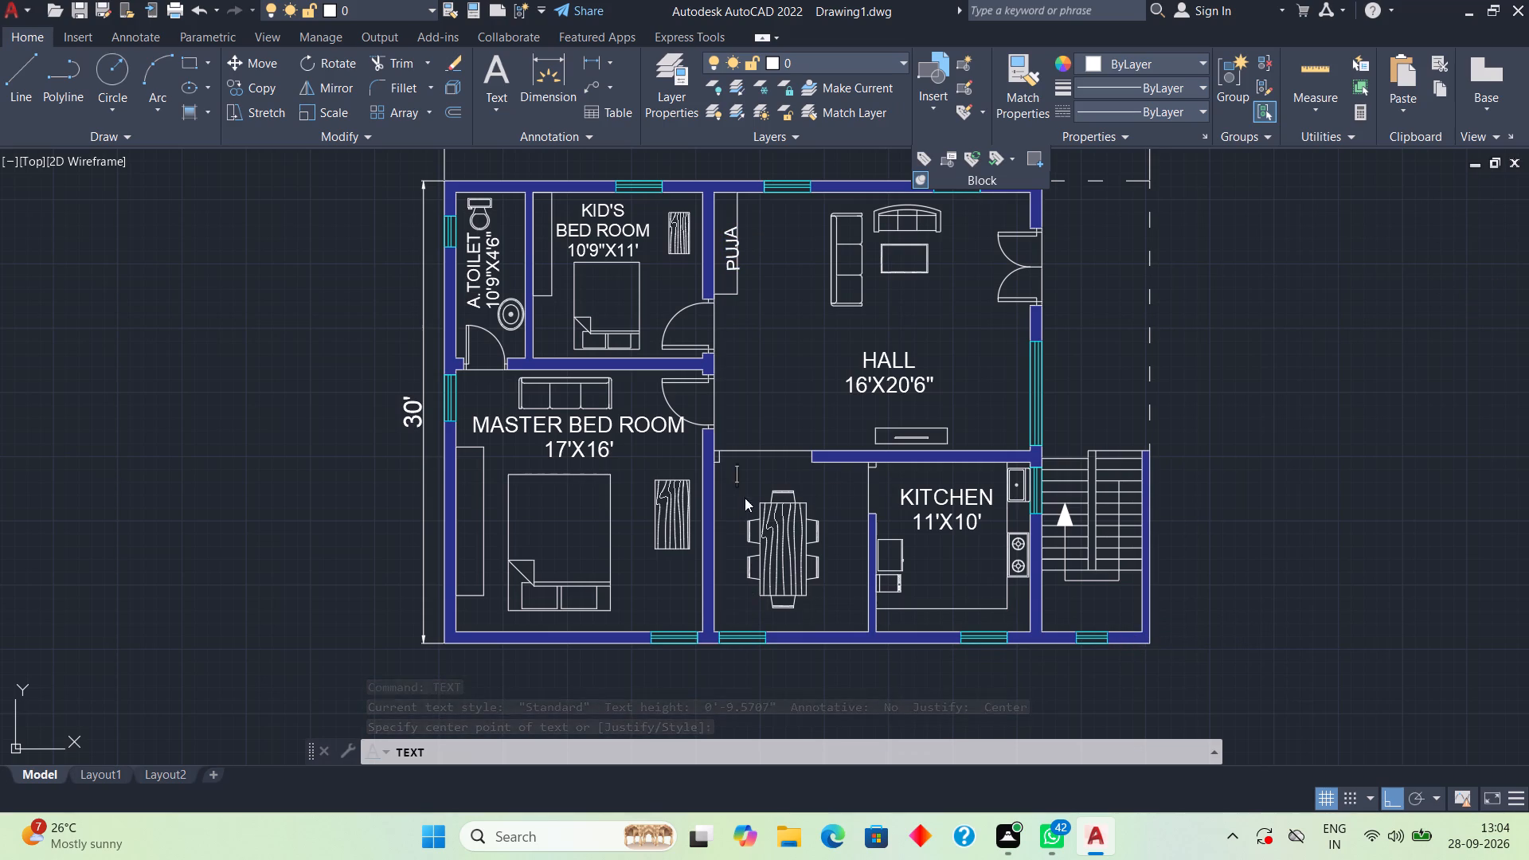
{"action": "type", "text": "DINING"}
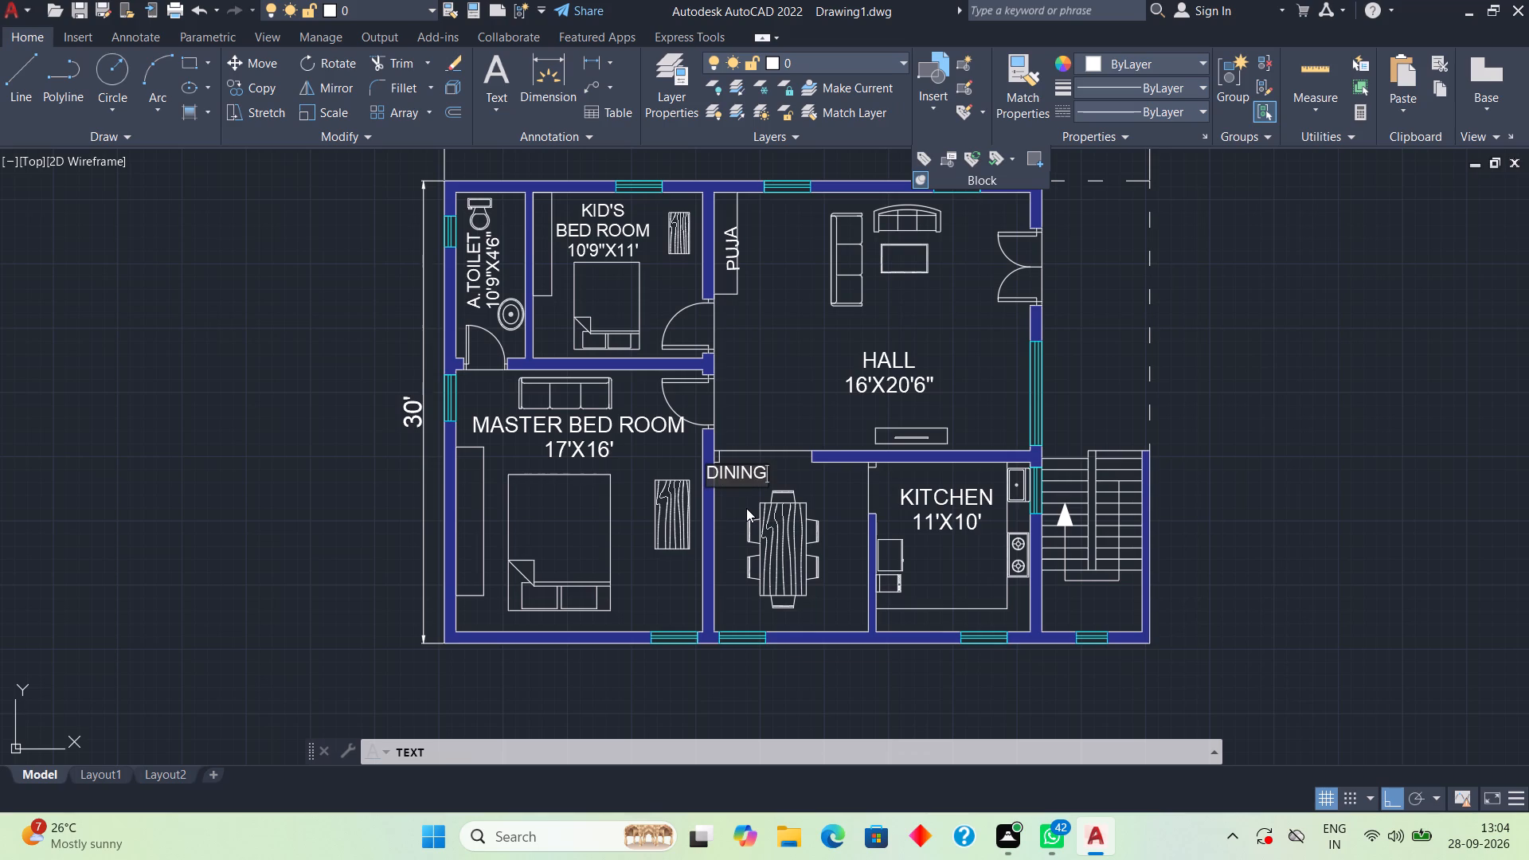
{"action": "key", "text": "Return"}
{"action": "type", "text": "10"}
{"action": "type", "text": "'X11'"}
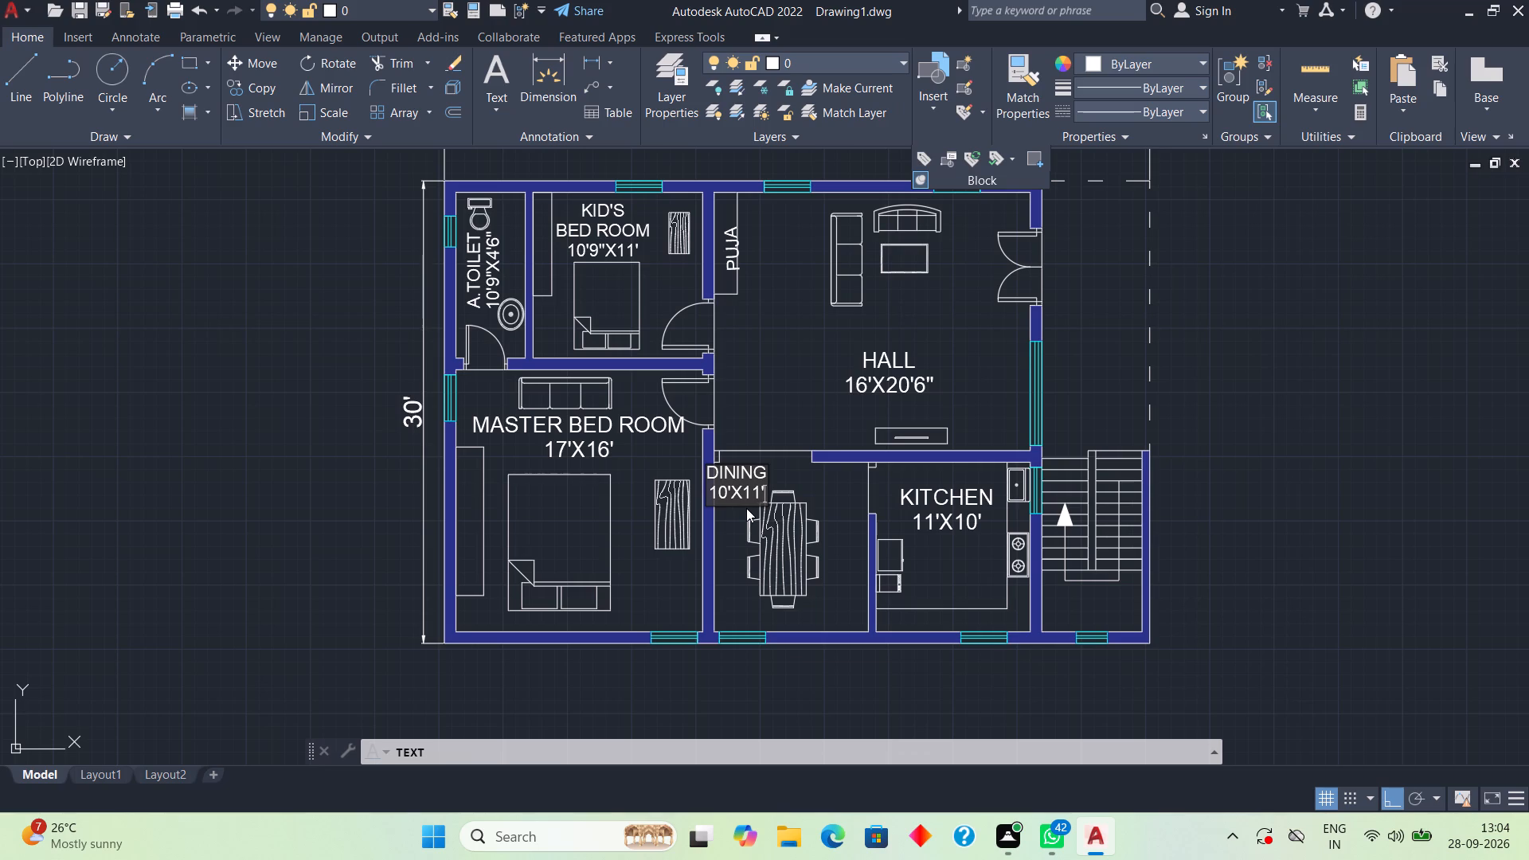
Add a C.TOILET text label with the size line 6'6"X4' in the small space below the staircase.
{"action": "left_click", "coordinate": [1100, 608]}
{"action": "key", "text": "c"}
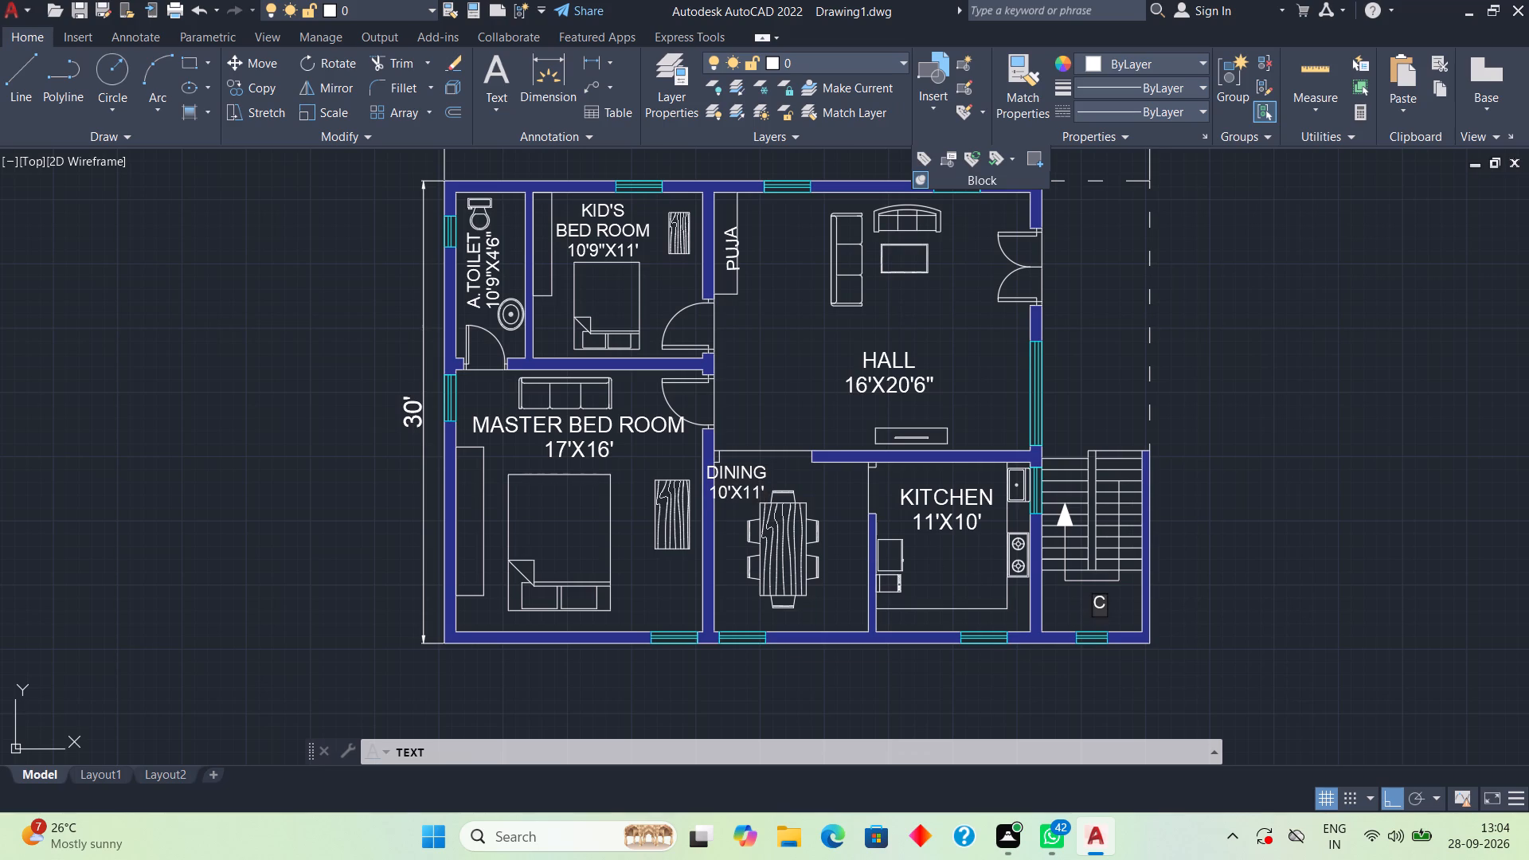
{"action": "key", "text": "period"}
{"action": "type", "text": "TOIL"}
{"action": "type", "text": "ET"}
{"action": "key", "text": "Return"}
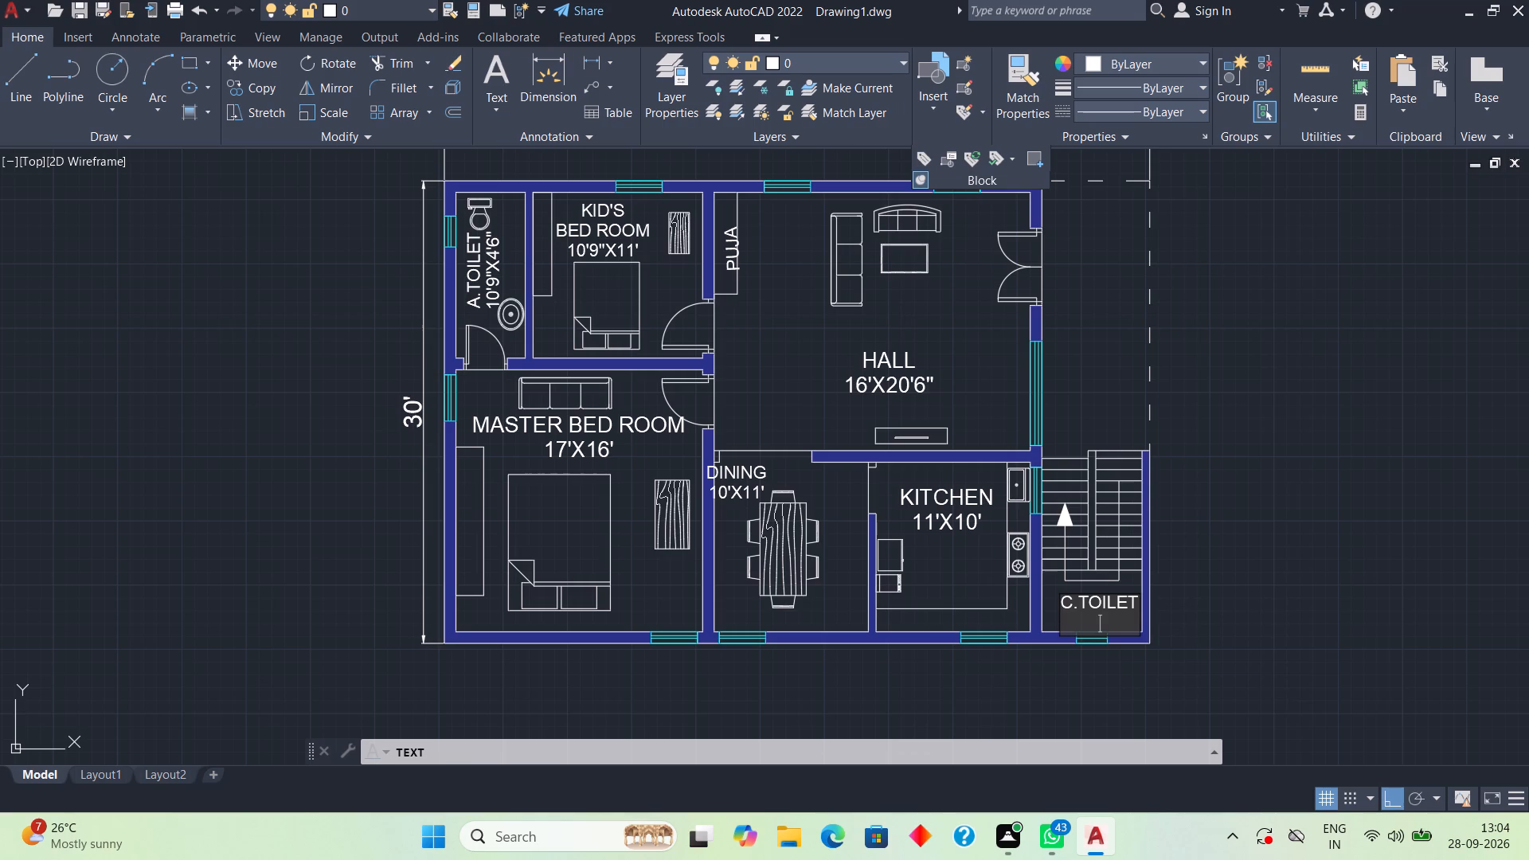
{"action": "key", "text": "6"}
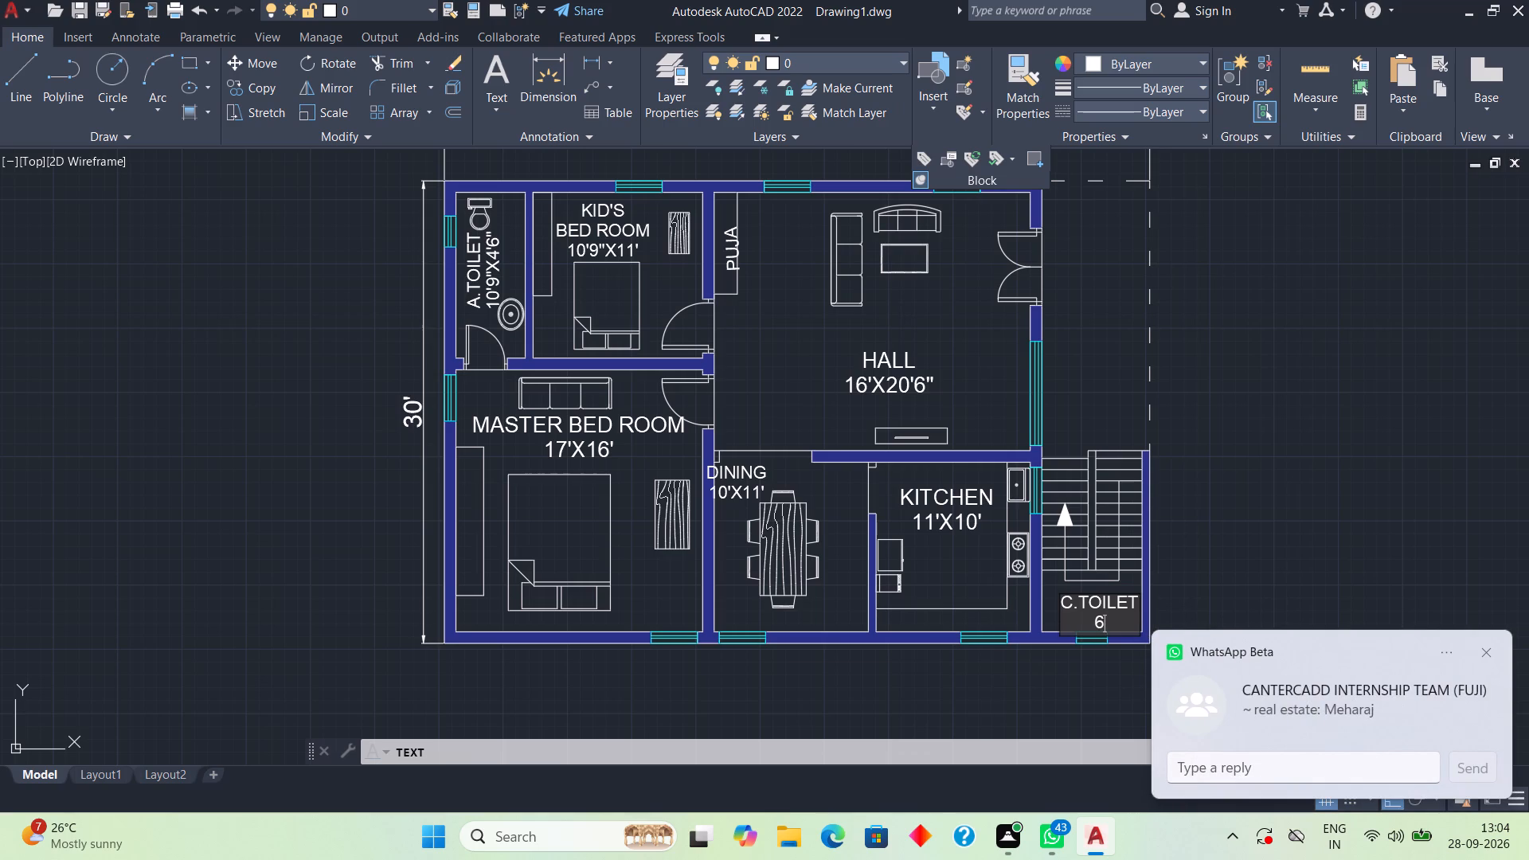
{"action": "type", "text": ",6"}
{"action": "key", "text": "shift+quotedbl"}
{"action": "key", "text": "x"}
{"action": "key", "text": "4"}
{"action": "key", "text": "apostrophe"}
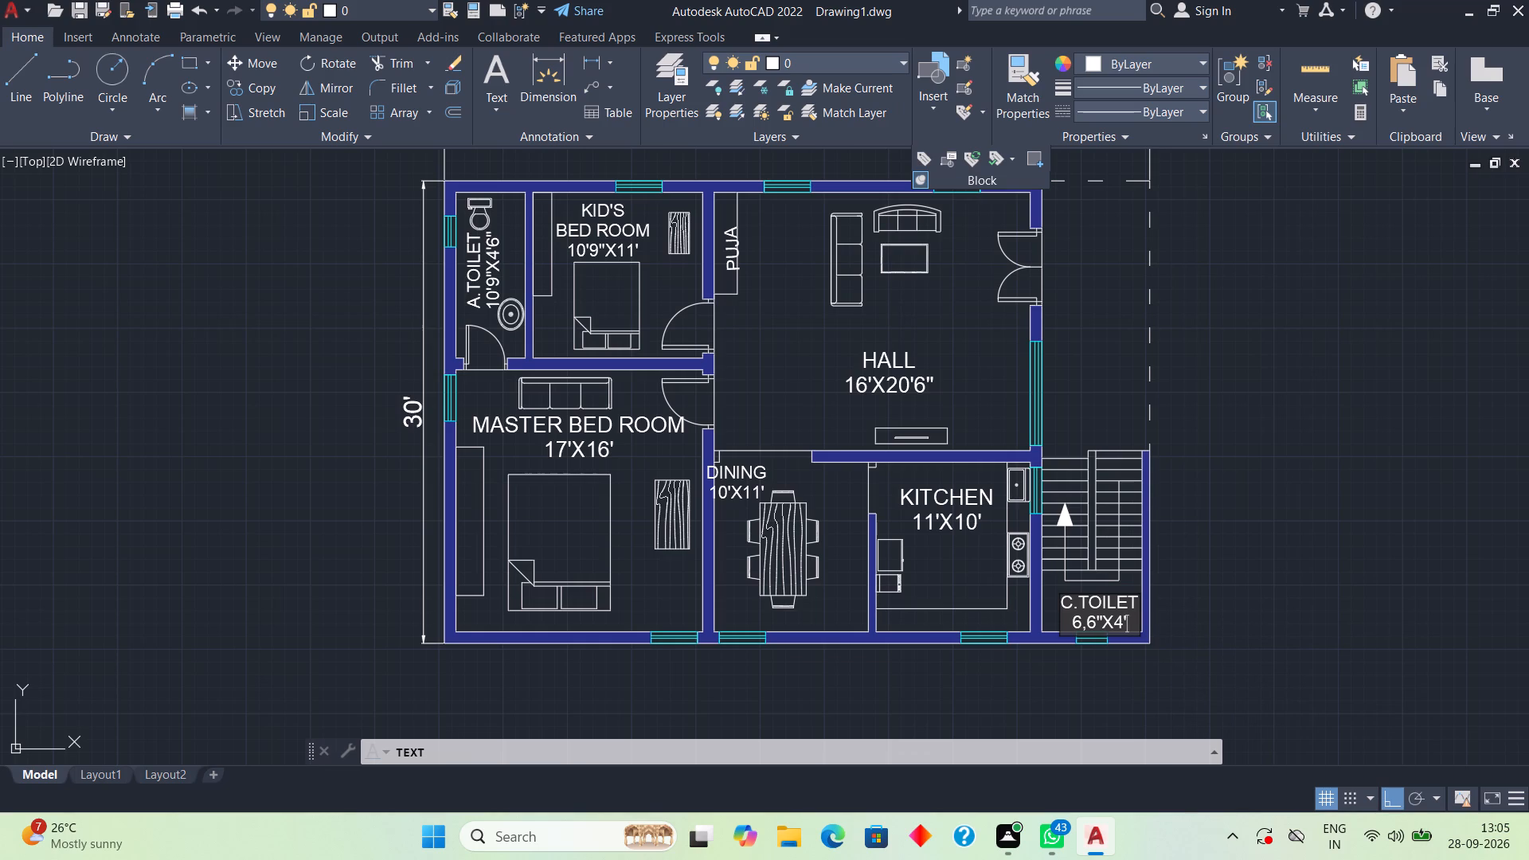
{"action": "left_click", "coordinate": [1086, 628]}
{"action": "key", "text": "BackSpace"}
{"action": "key", "text": "apostrophe"}
Add a W window label just outside the bottom-wall windows of the master bedroom and the dining area.
{"action": "left_click", "coordinate": [672, 647]}
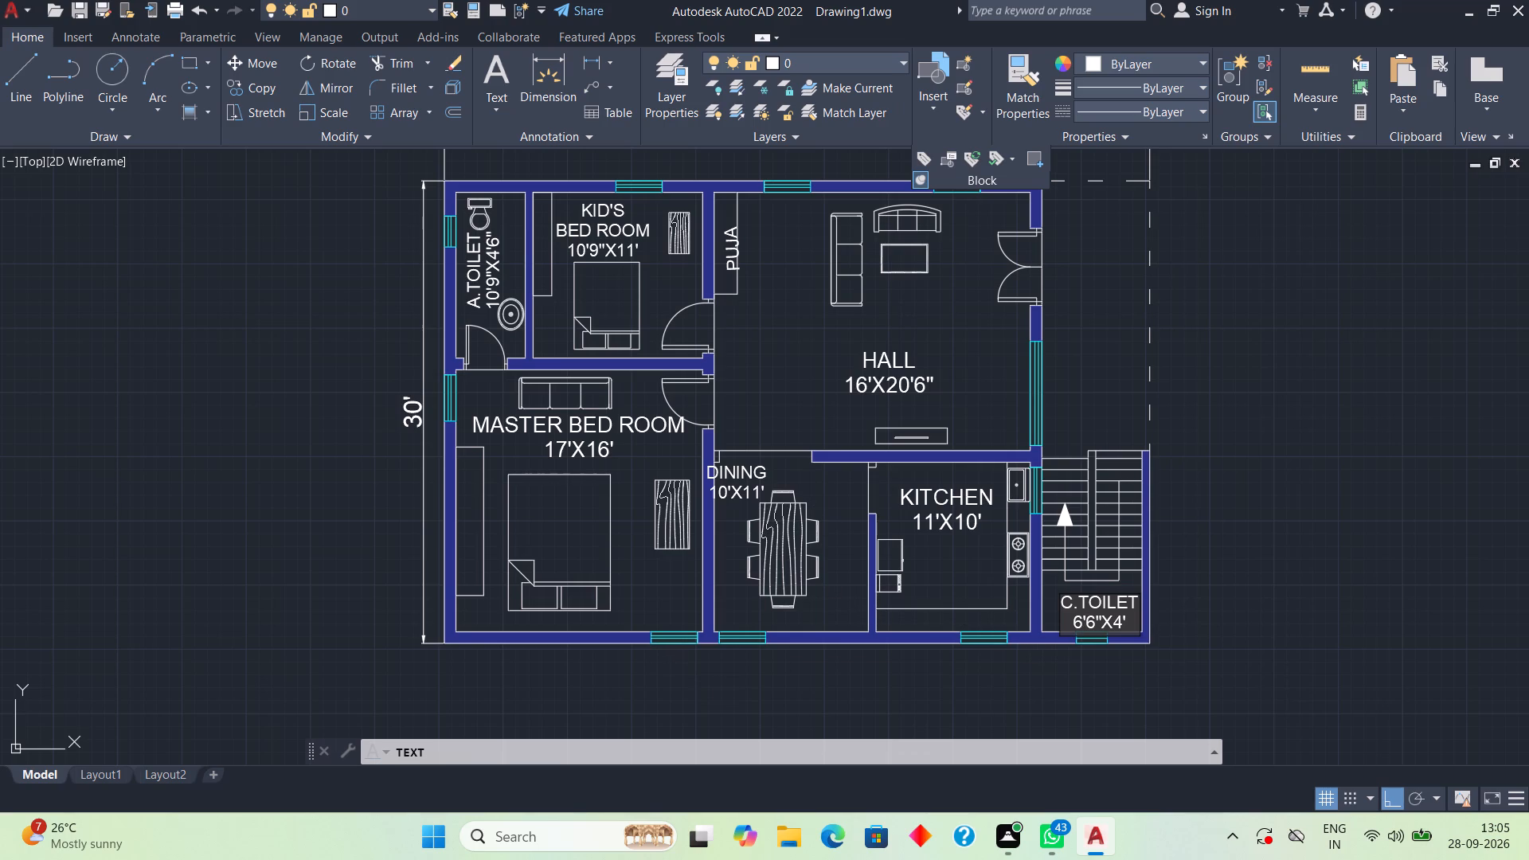
{"action": "left_click", "coordinate": [669, 657]}
{"action": "key", "text": "w"}
{"action": "left_click", "coordinate": [740, 651]}
{"action": "key", "text": "w"}
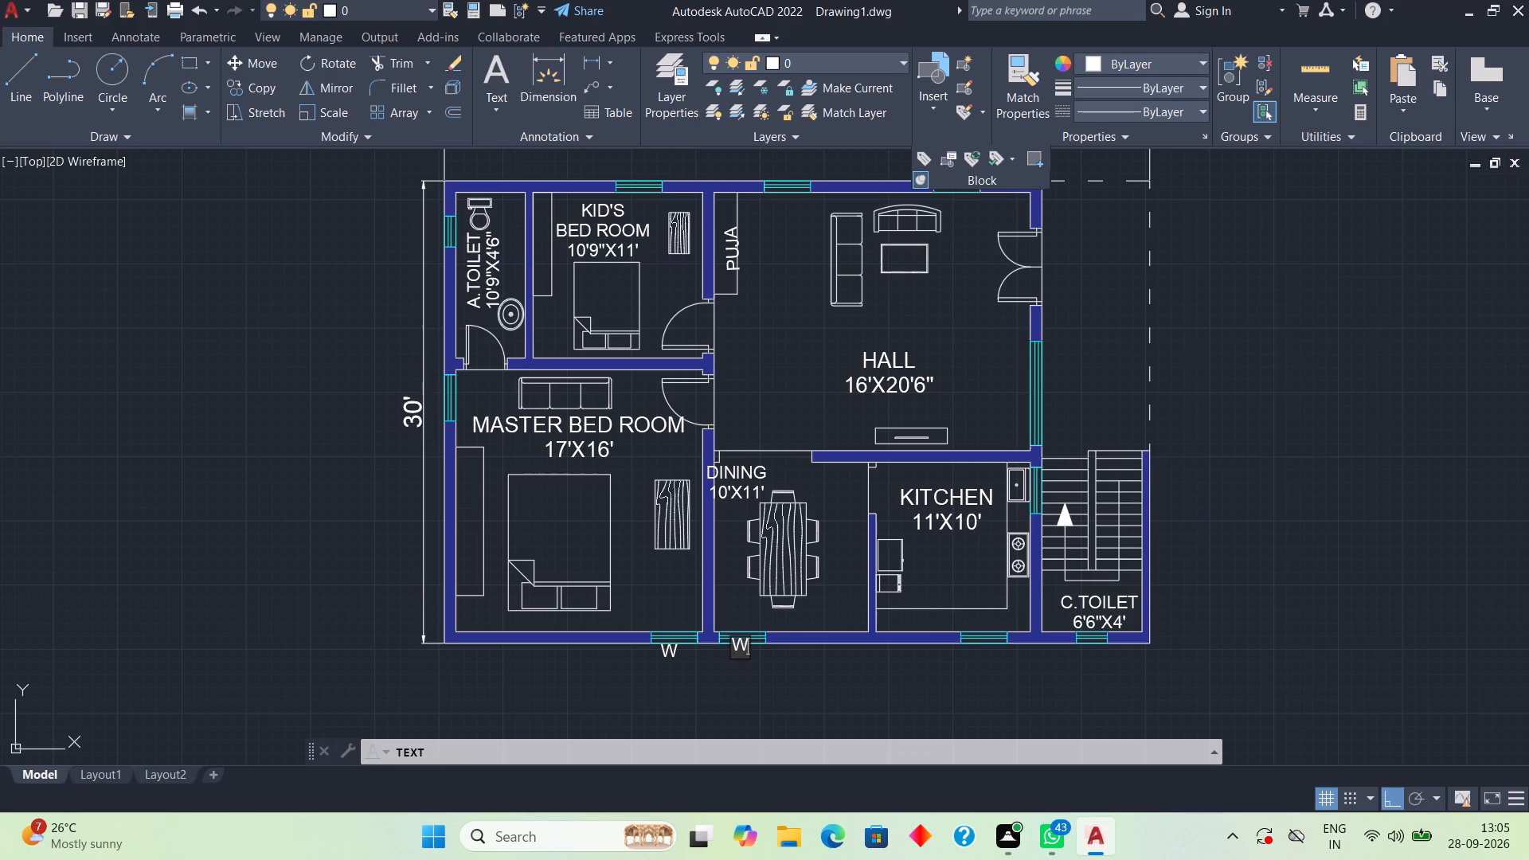
{"action": "key", "text": "BackSpace"}
{"action": "left_click", "coordinate": [742, 655]}
{"action": "key", "text": "w"}
{"action": "key", "text": "BackSpace"}
{"action": "left_click", "coordinate": [741, 659]}
{"action": "key", "text": "w"}
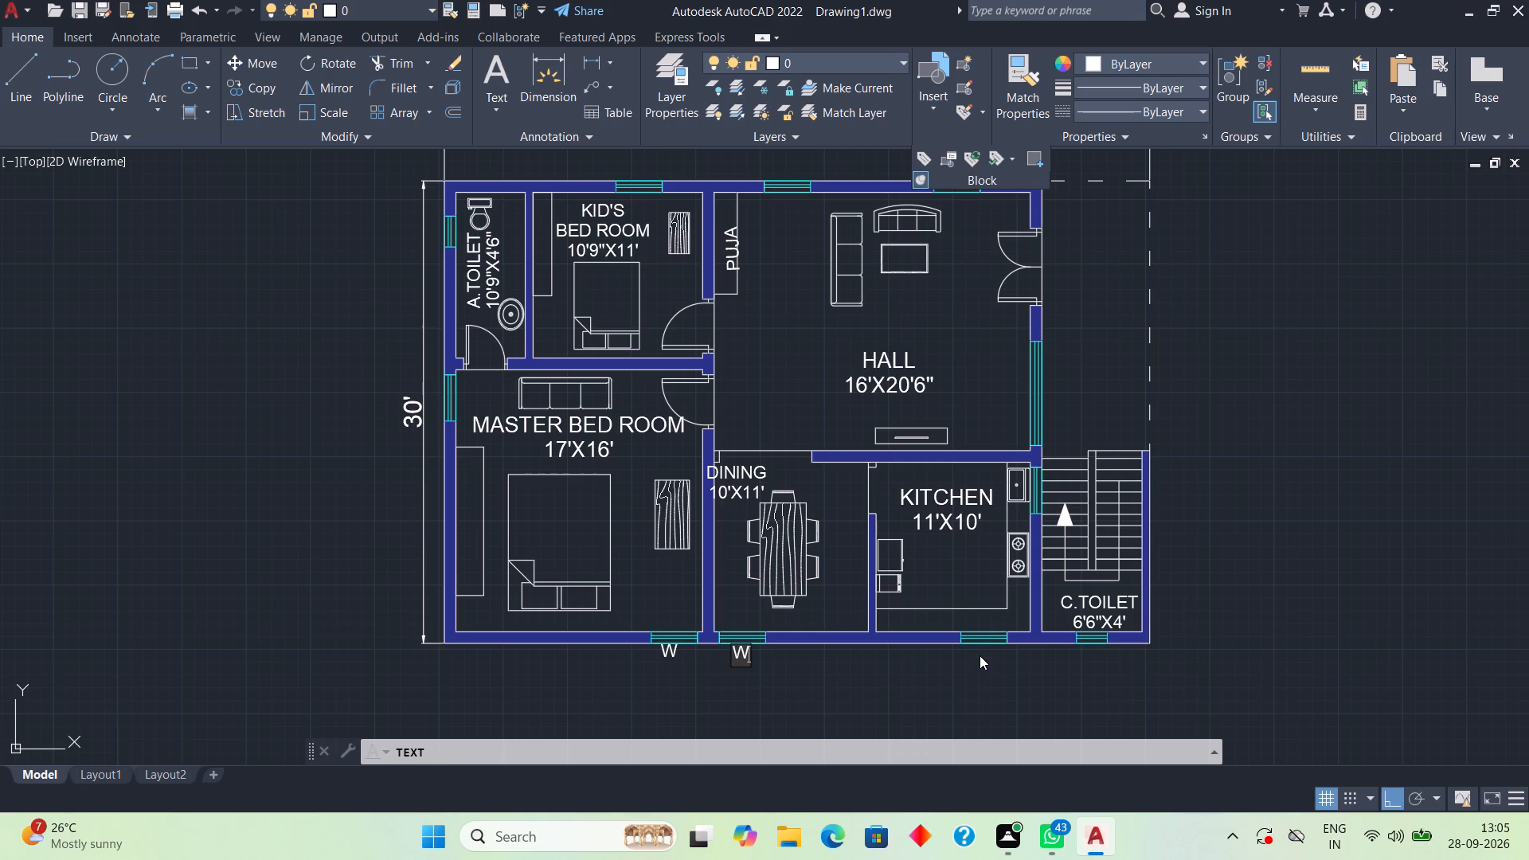
Add a W window label just outside the kitchen's bottom-wall window.
{"action": "left_click", "coordinate": [980, 655]}
{"action": "key", "text": "w"}
{"action": "key", "text": "BackSpace"}
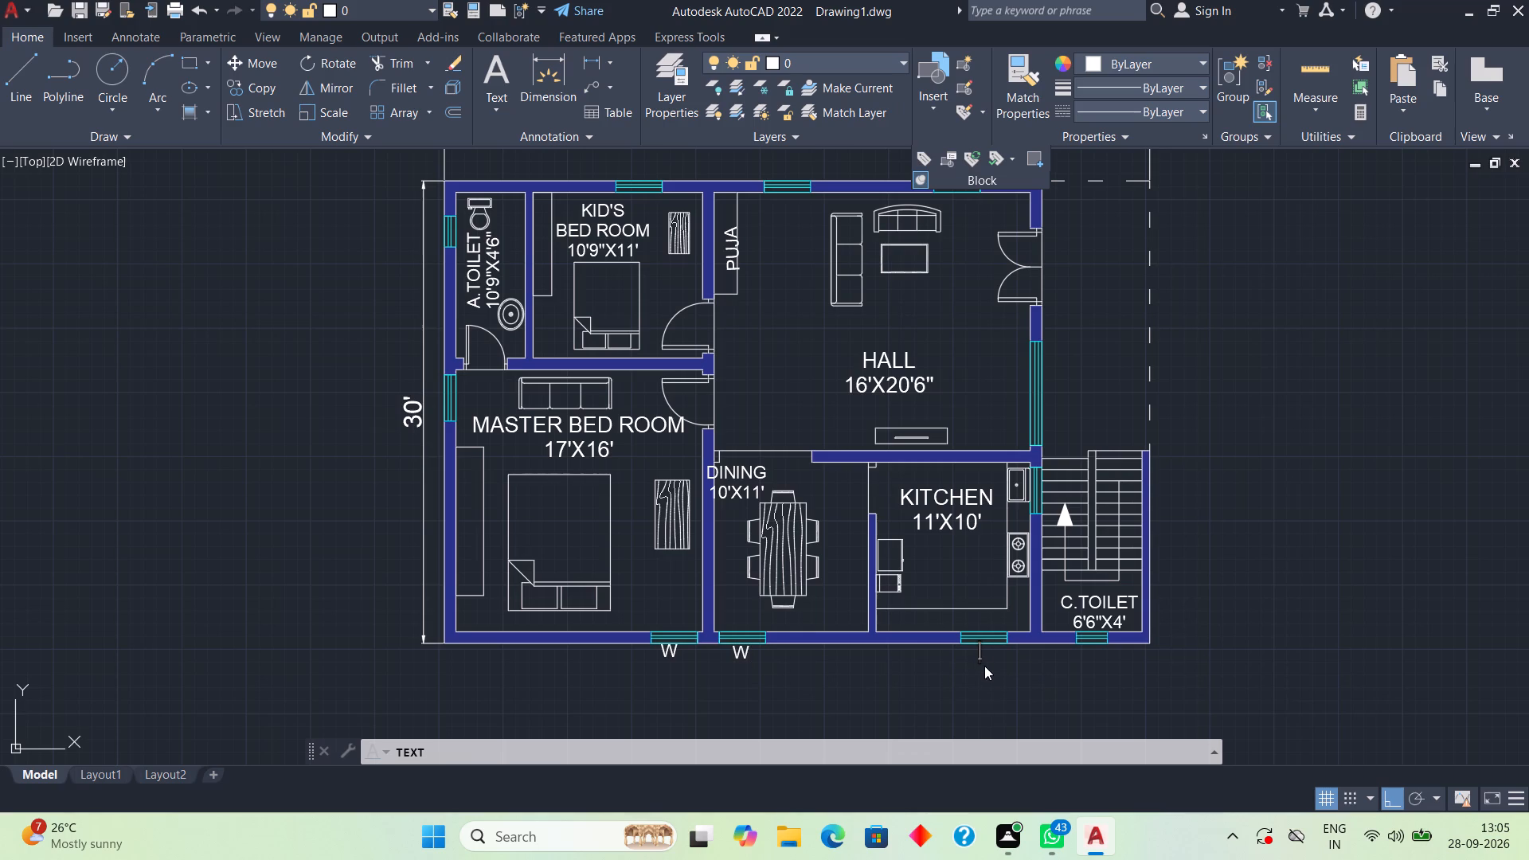
{"action": "left_click", "coordinate": [979, 659]}
{"action": "left_click", "coordinate": [979, 663]}
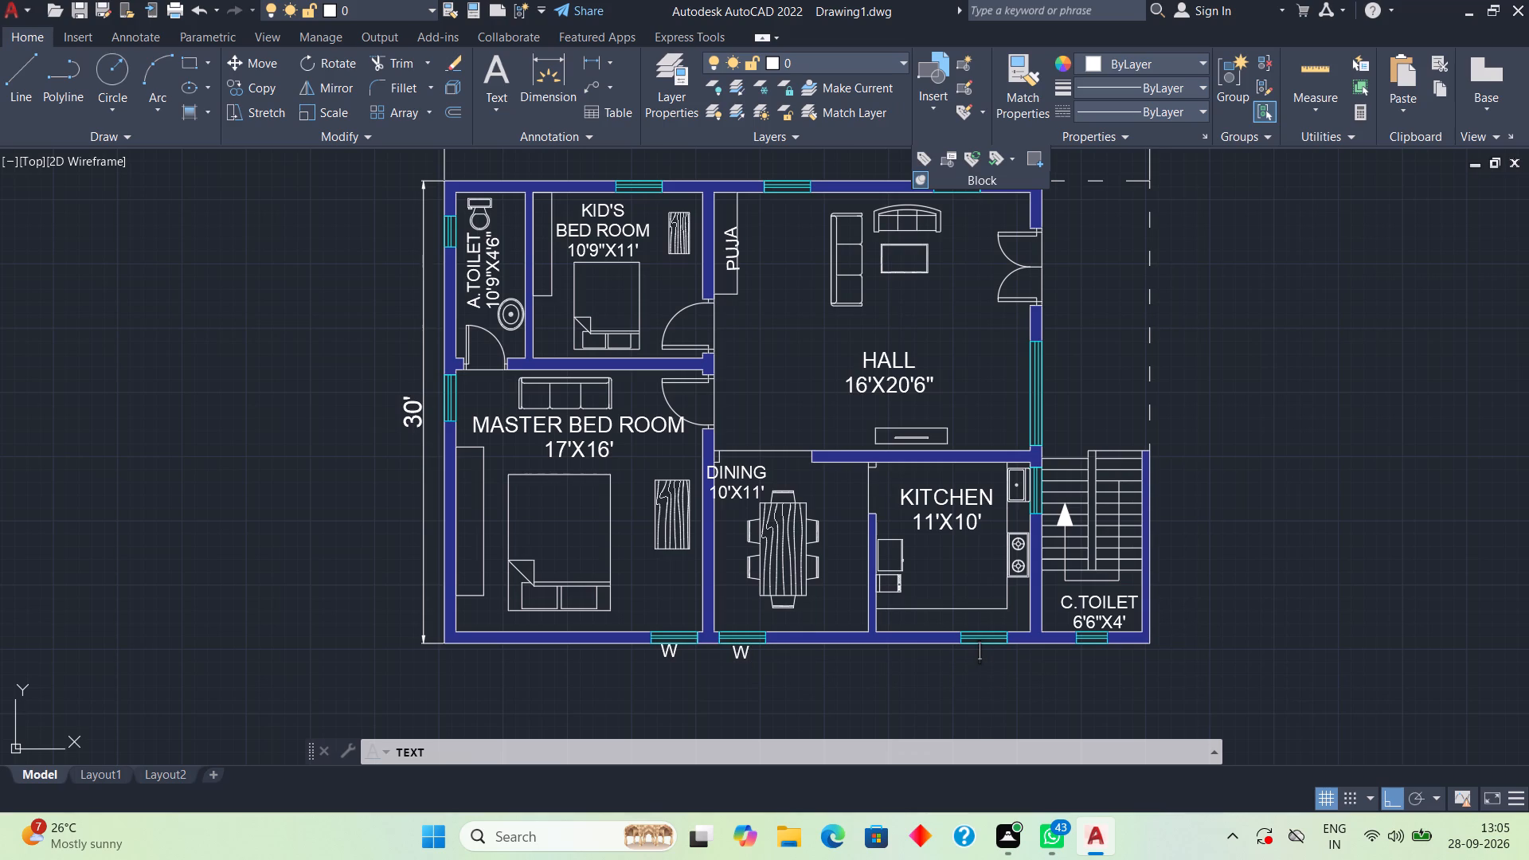
{"action": "left_click", "coordinate": [979, 663]}
{"action": "left_click", "coordinate": [980, 663]}
{"action": "left_click", "coordinate": [986, 662]}
{"action": "key", "text": "w"}
Add a V ventilator label just outside the C.TOILET's bottom-wall opening.
{"action": "left_click", "coordinate": [1095, 656]}
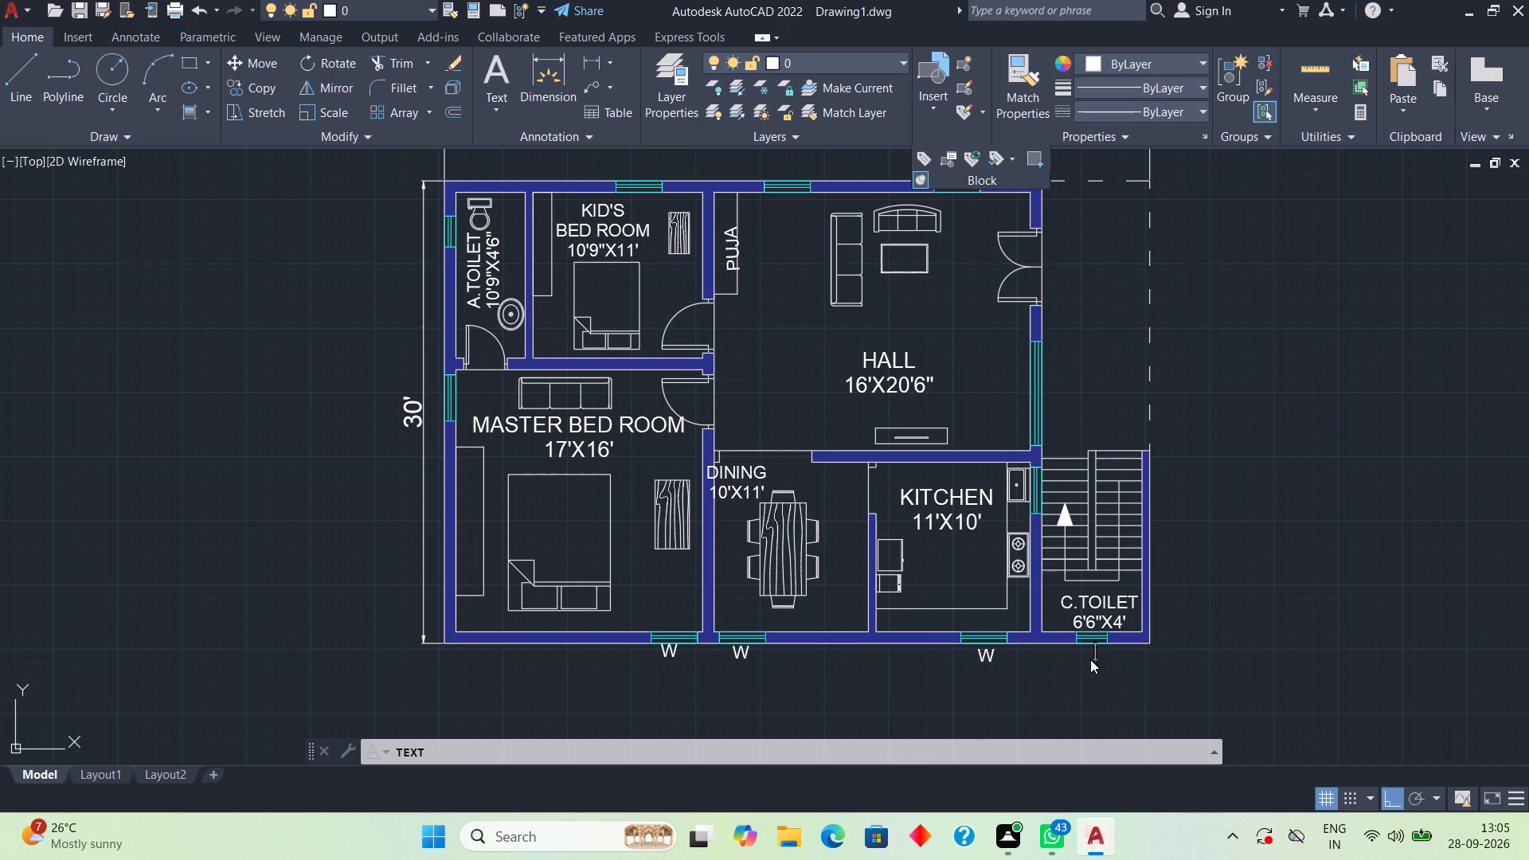
{"action": "key", "text": "v"}
{"action": "key", "text": "BackSpace"}
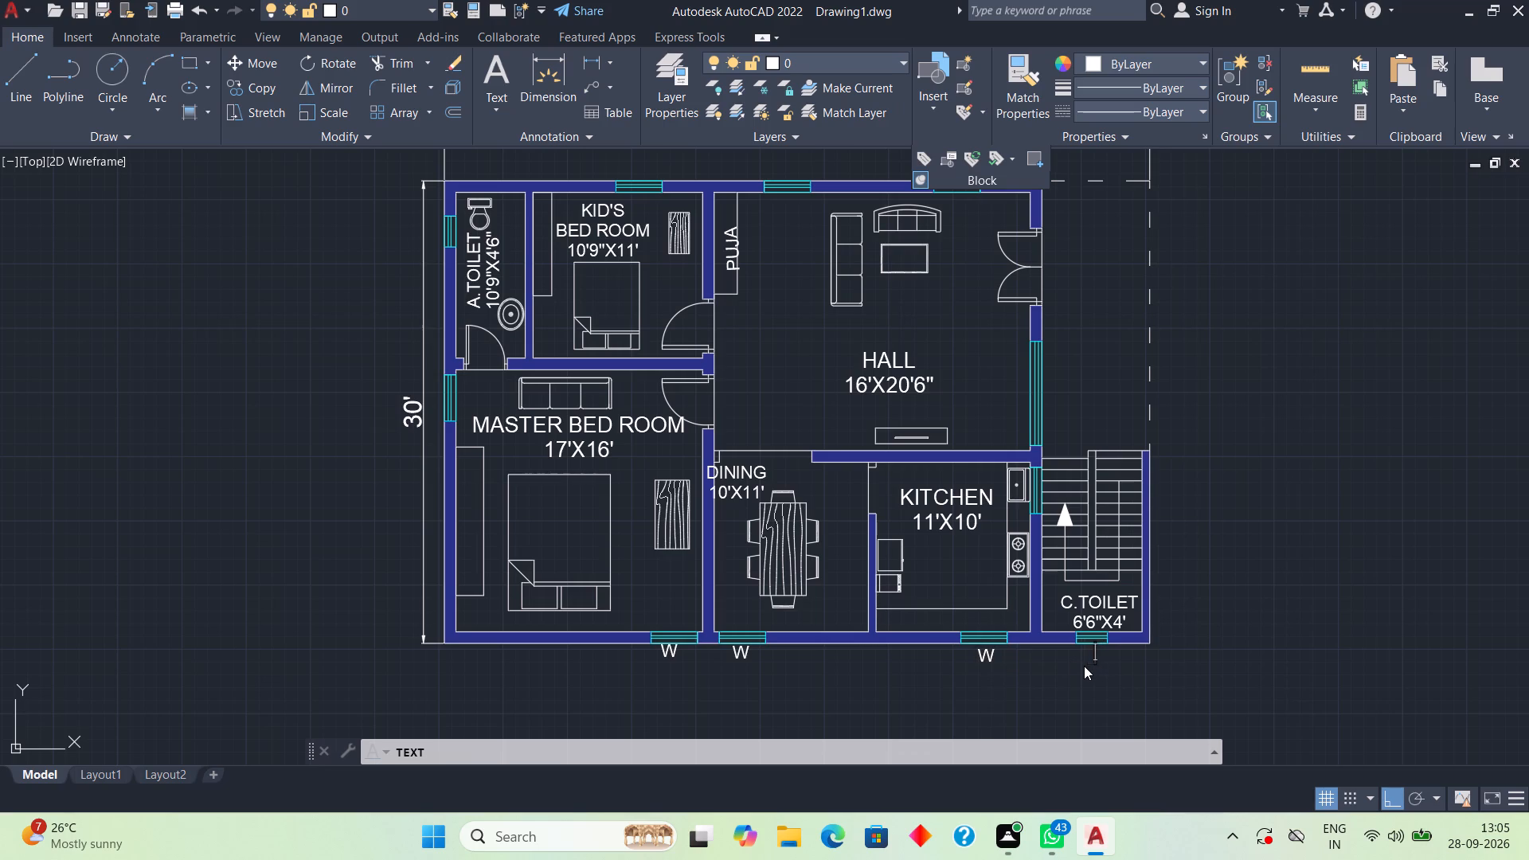
{"action": "left_click", "coordinate": [1095, 663]}
{"action": "left_click", "coordinate": [1099, 665]}
{"action": "key", "text": "v"}
{"action": "scroll", "coordinate": [1099, 676], "scroll_direction": "up", "scroll_amount": 1}
{"action": "key", "text": "BackSpace"}
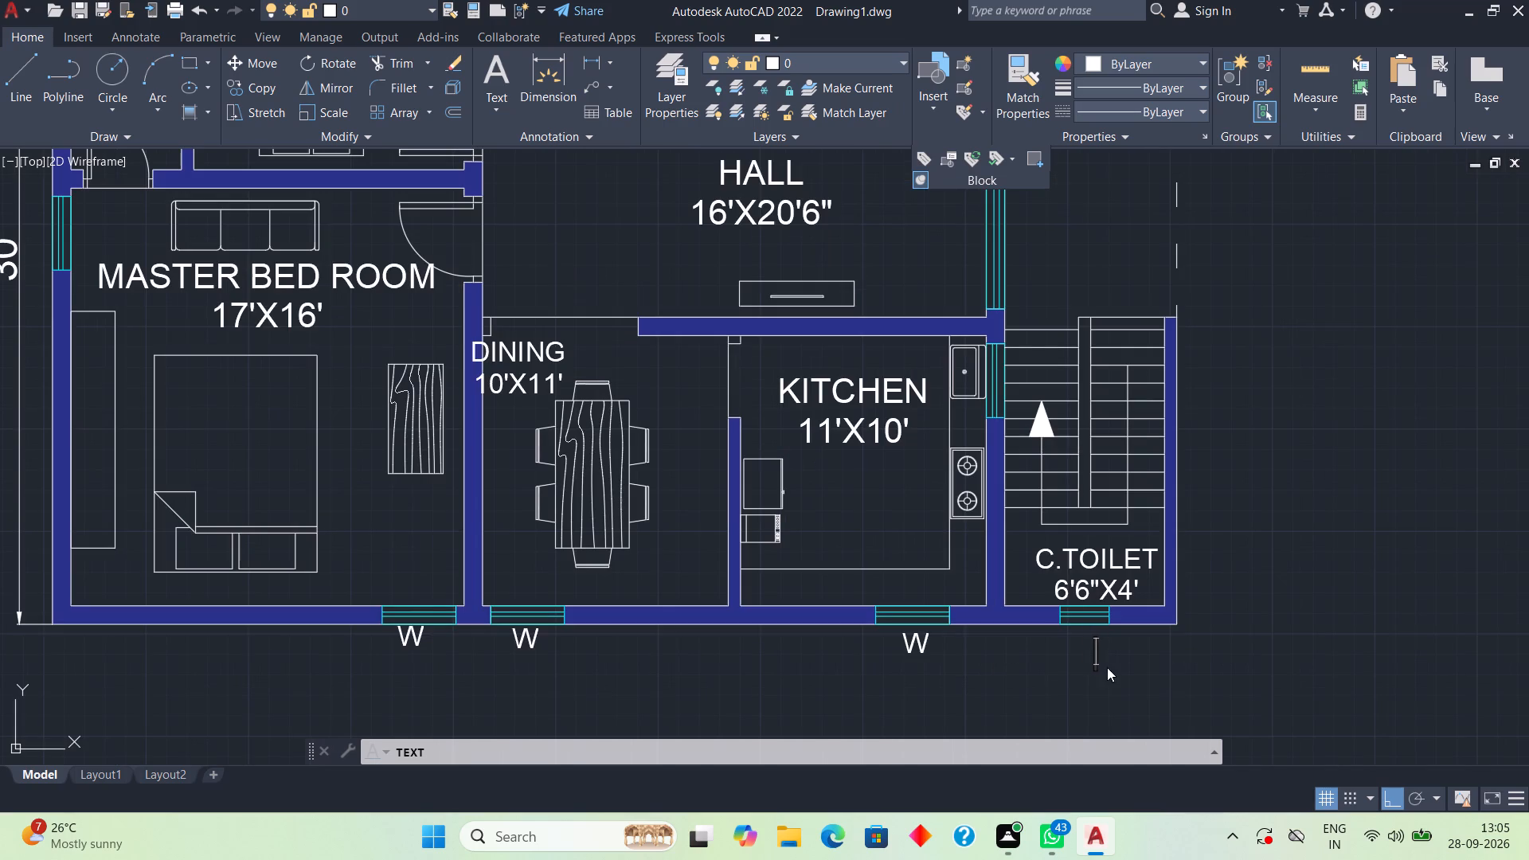
{"action": "left_click", "coordinate": [1084, 653]}
{"action": "key", "text": "v"}
Add a W window label outside the master bedroom's side-wall window, between the wall and the 30' dimension text.
{"action": "middle_click_drag", "start_coordinate": [667, 644], "coordinate": [886, 680]}
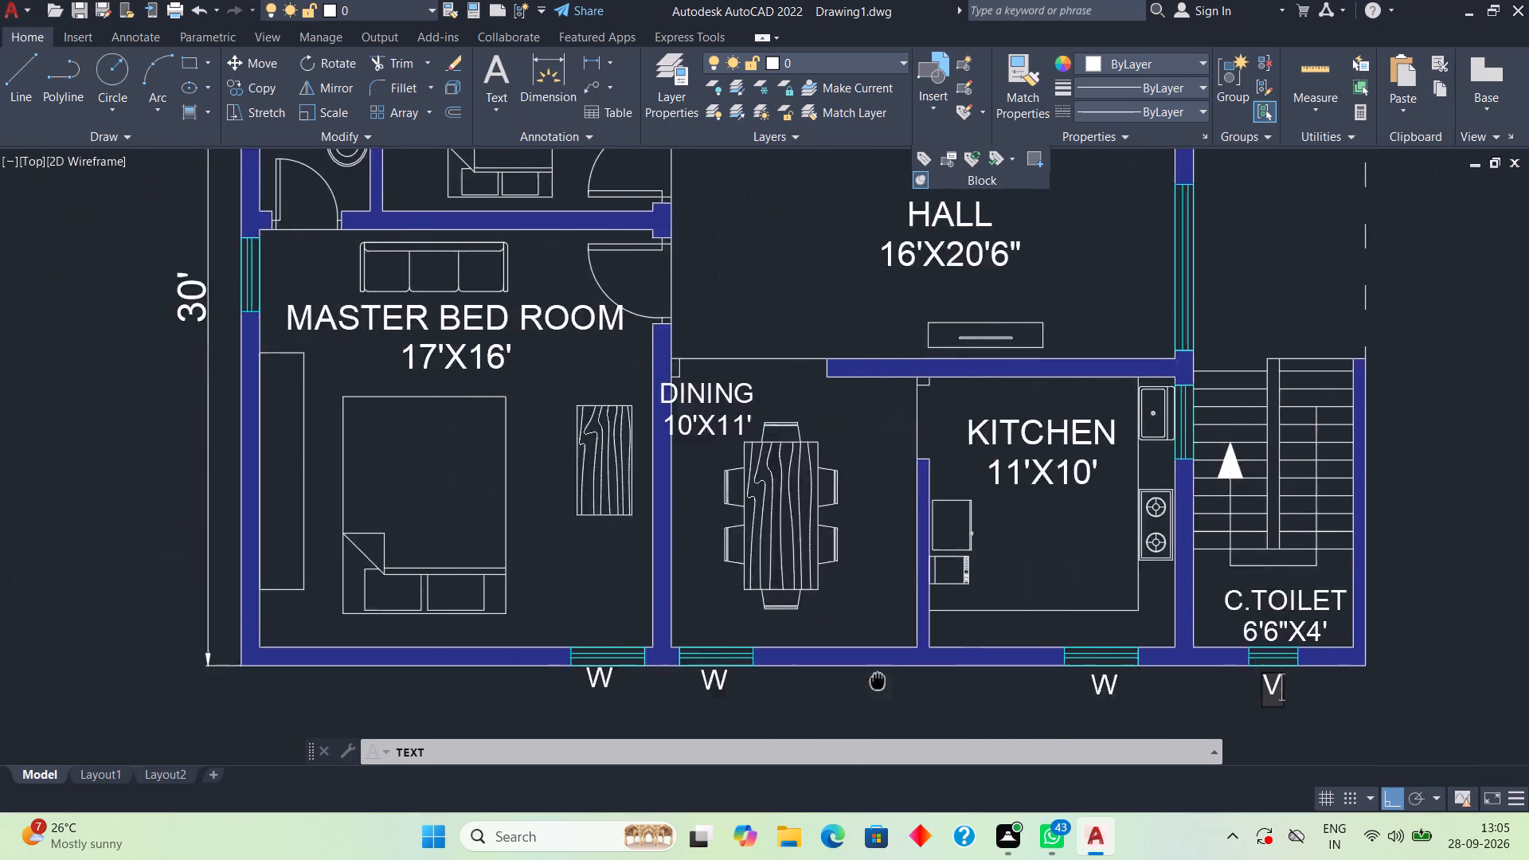
{"action": "middle_click_drag", "start_coordinate": [886, 680], "coordinate": [1156, 662]}
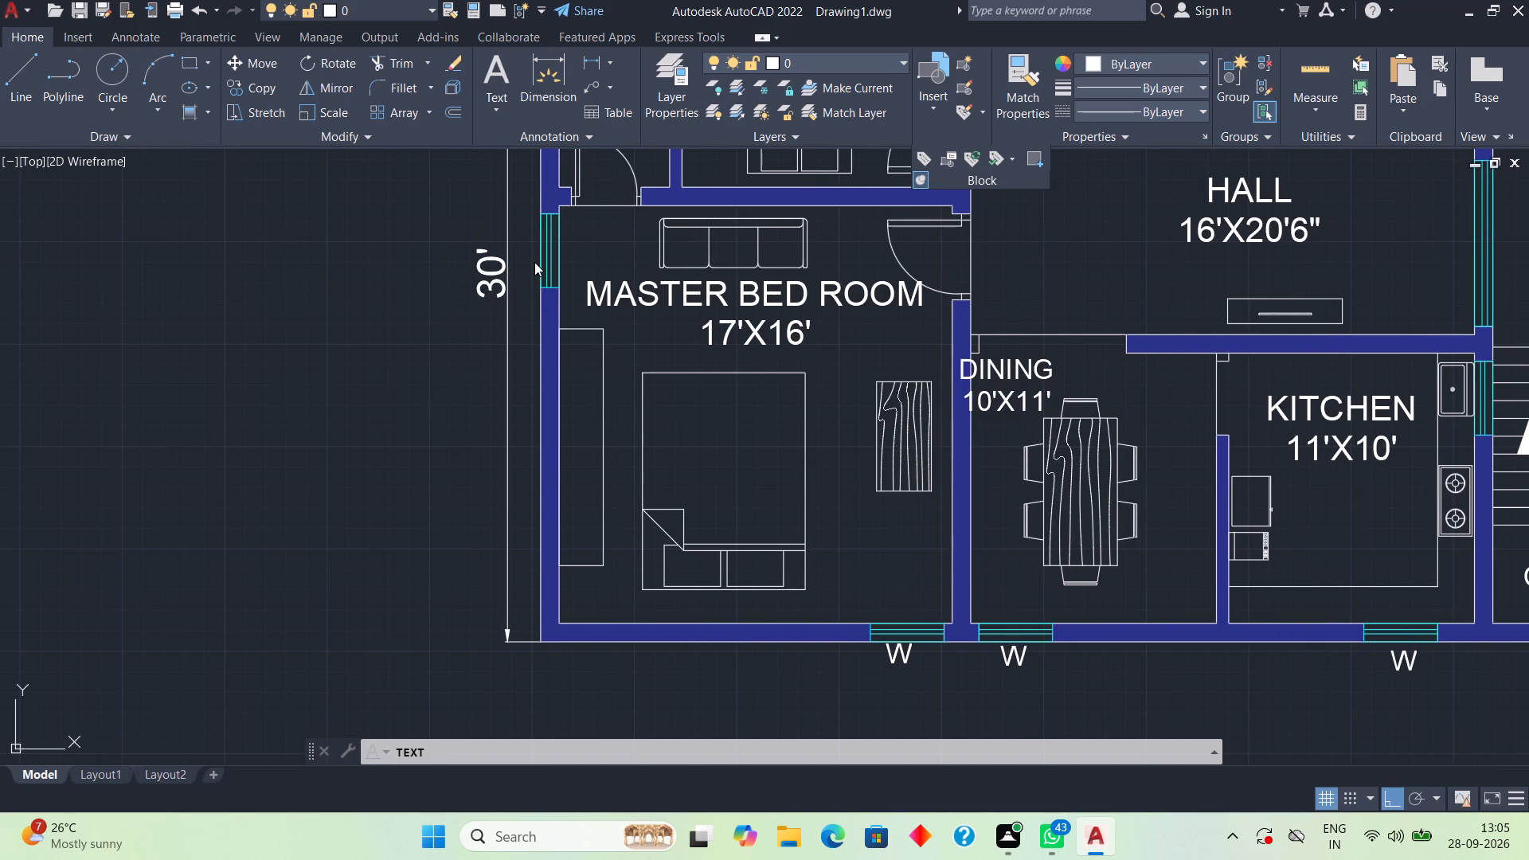
{"action": "left_click", "coordinate": [534, 261]}
{"action": "key", "text": "w"}
{"action": "key", "text": "BackSpace"}
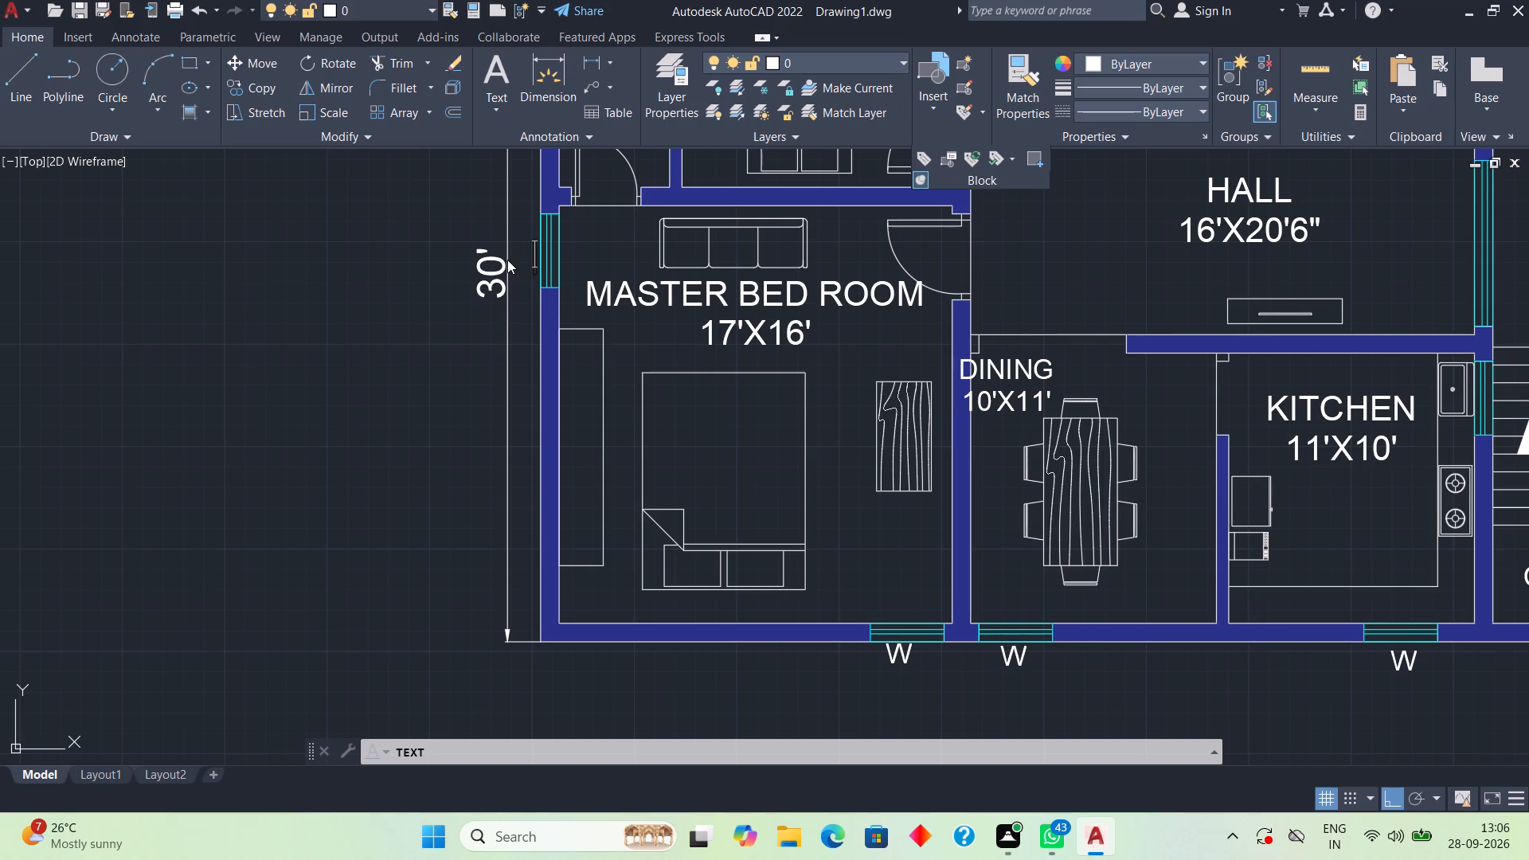
{"action": "left_click", "coordinate": [520, 256]}
{"action": "key", "text": "w"}
Add a V ventilator label just outside the A.TOILET's side-wall opening, between the wall and the dimension line.
{"action": "middle_click_drag", "start_coordinate": [527, 255], "coordinate": [530, 713]}
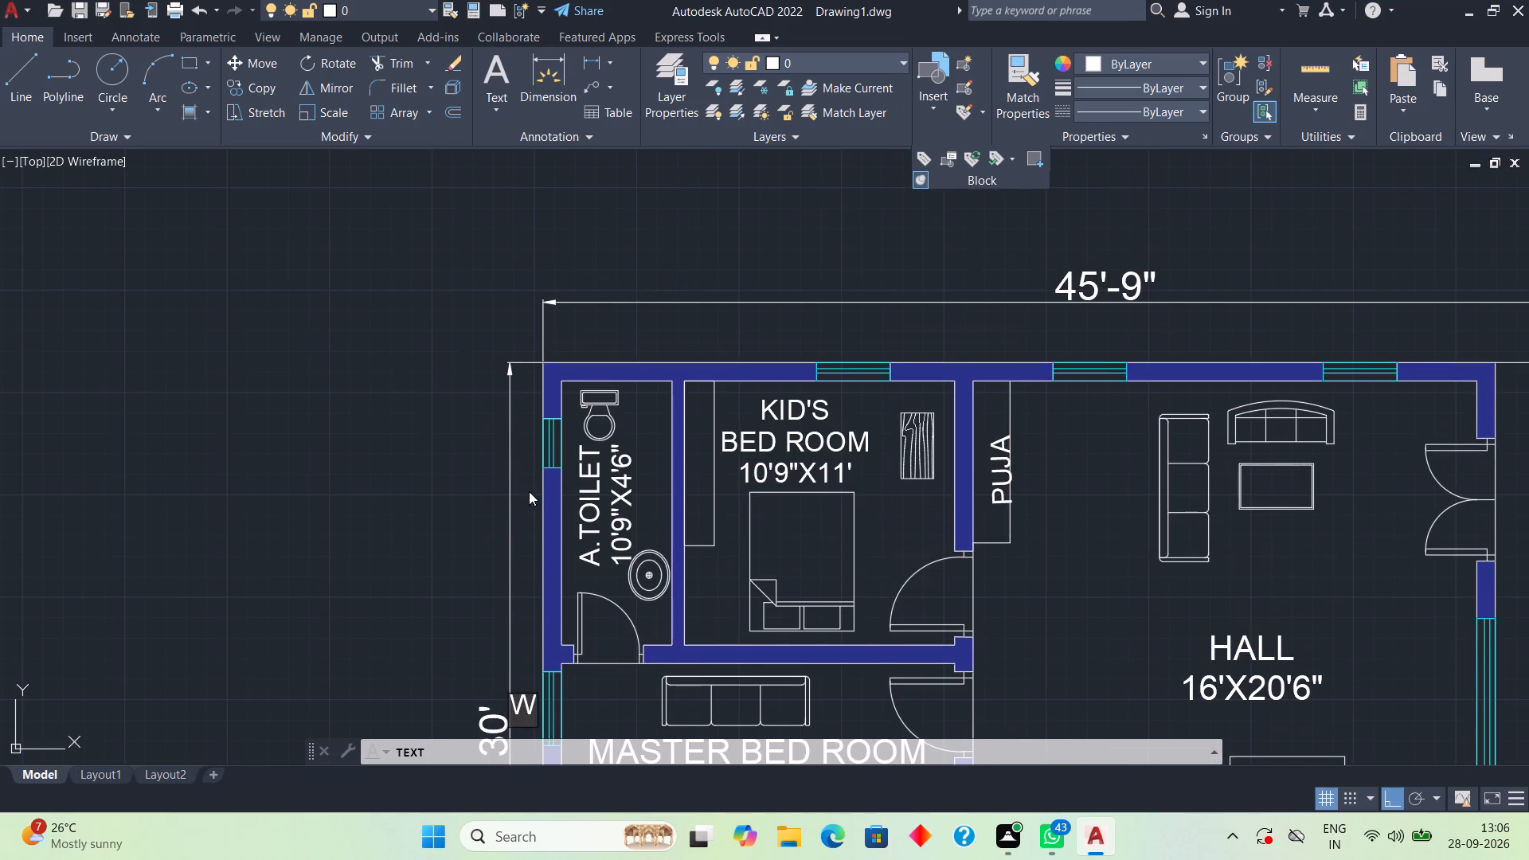
{"action": "left_click", "coordinate": [534, 446]}
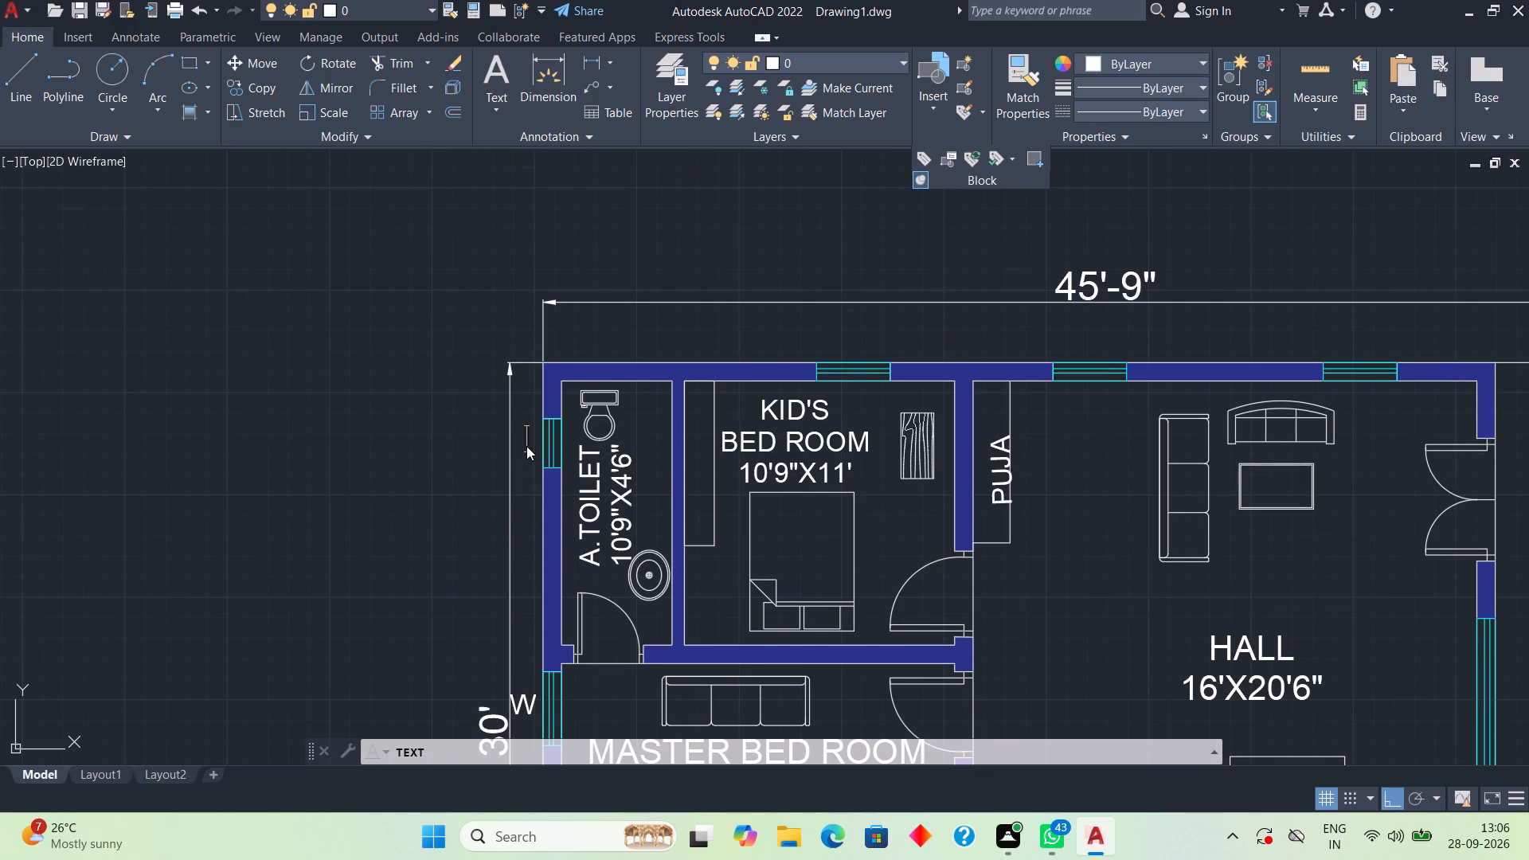
{"action": "left_click", "coordinate": [526, 446]}
{"action": "key", "text": "v"}
Add a W window label just outside the kid's bedroom's top-wall window.
{"action": "left_click", "coordinate": [848, 338]}
{"action": "key", "text": "w"}
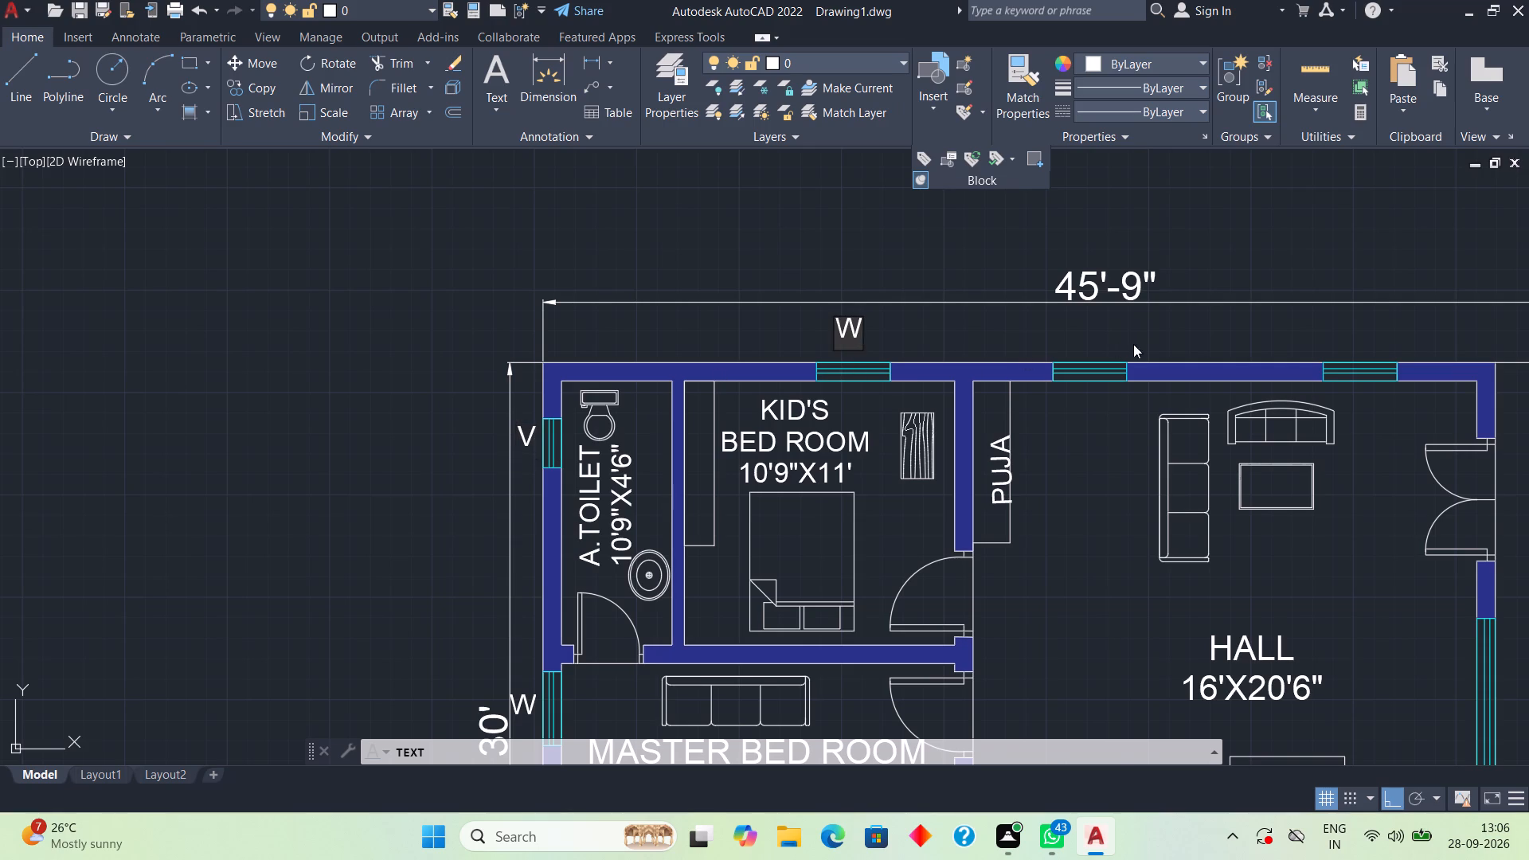
{"action": "key", "text": "BackSpace"}
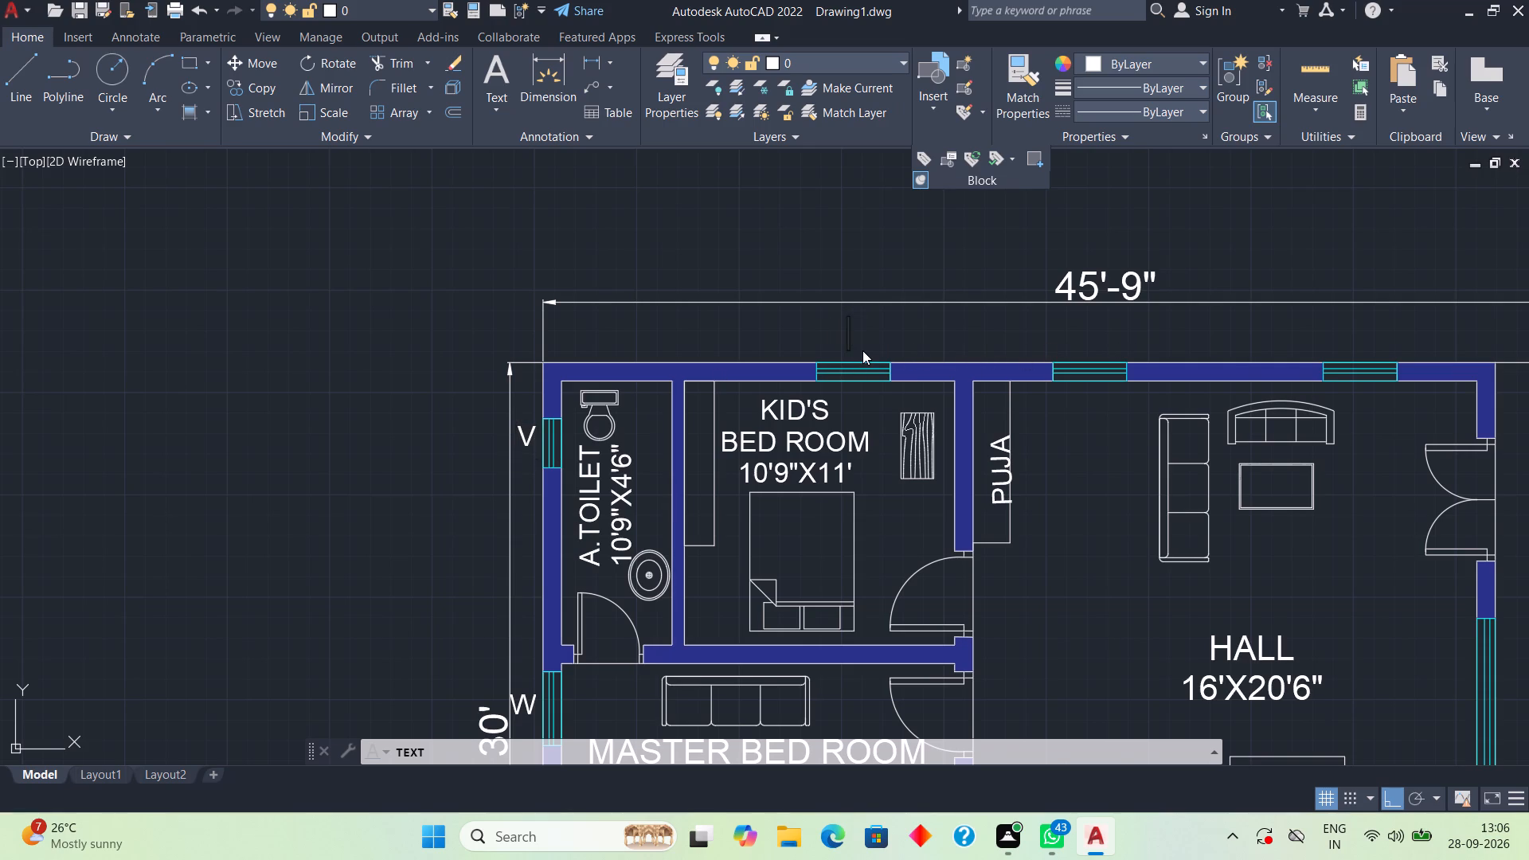
{"action": "left_click", "coordinate": [861, 349]}
{"action": "key", "text": "w"}
Add a W window label just outside each of the hall's two top-wall windows.
{"action": "left_click", "coordinate": [1090, 347]}
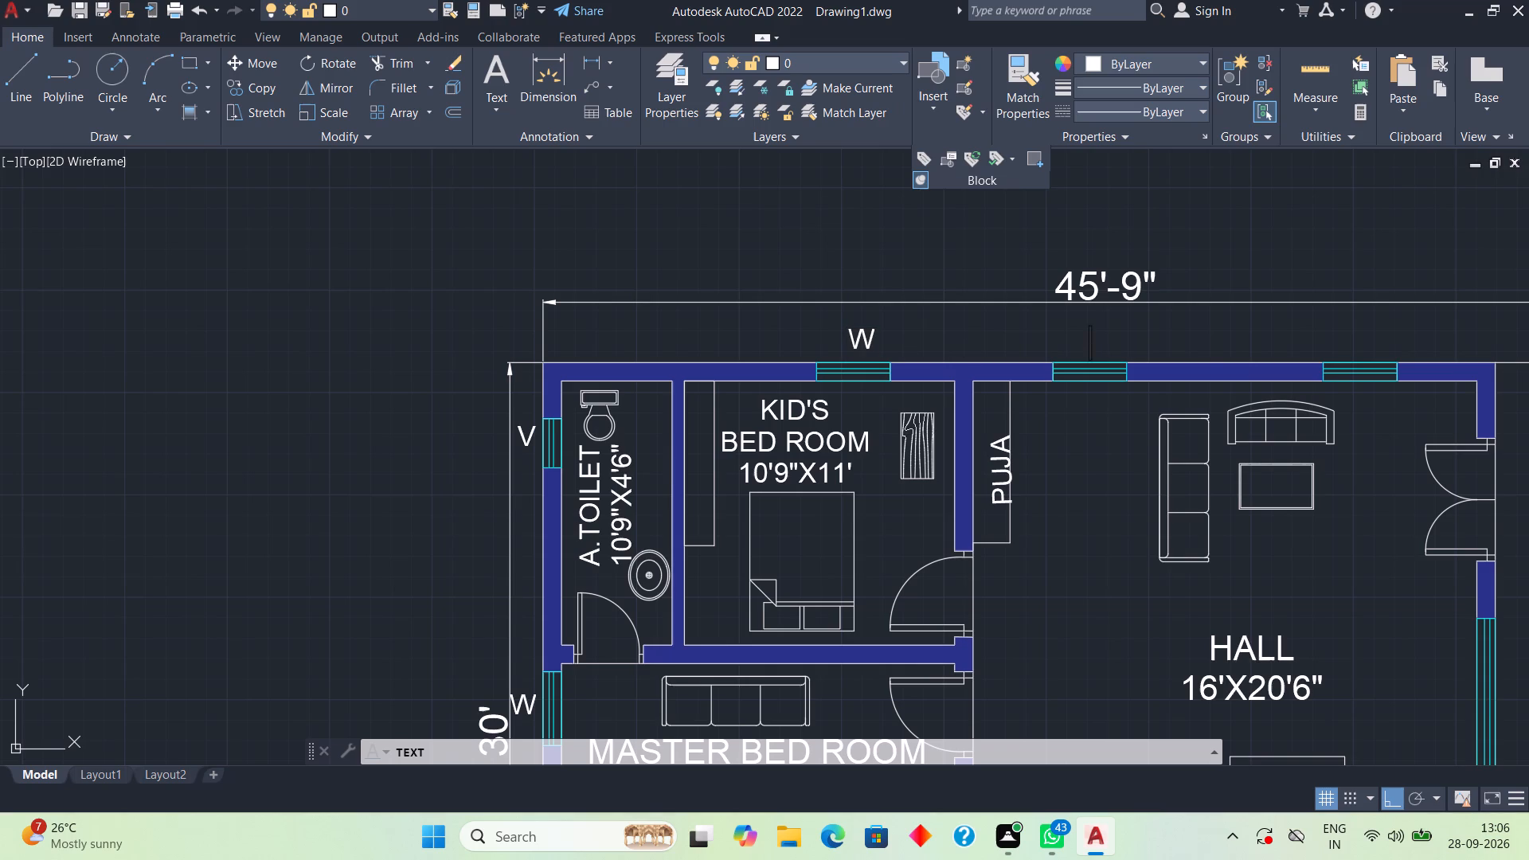
{"action": "key", "text": "w"}
{"action": "middle_click_drag", "start_coordinate": [1206, 365], "coordinate": [862, 439]}
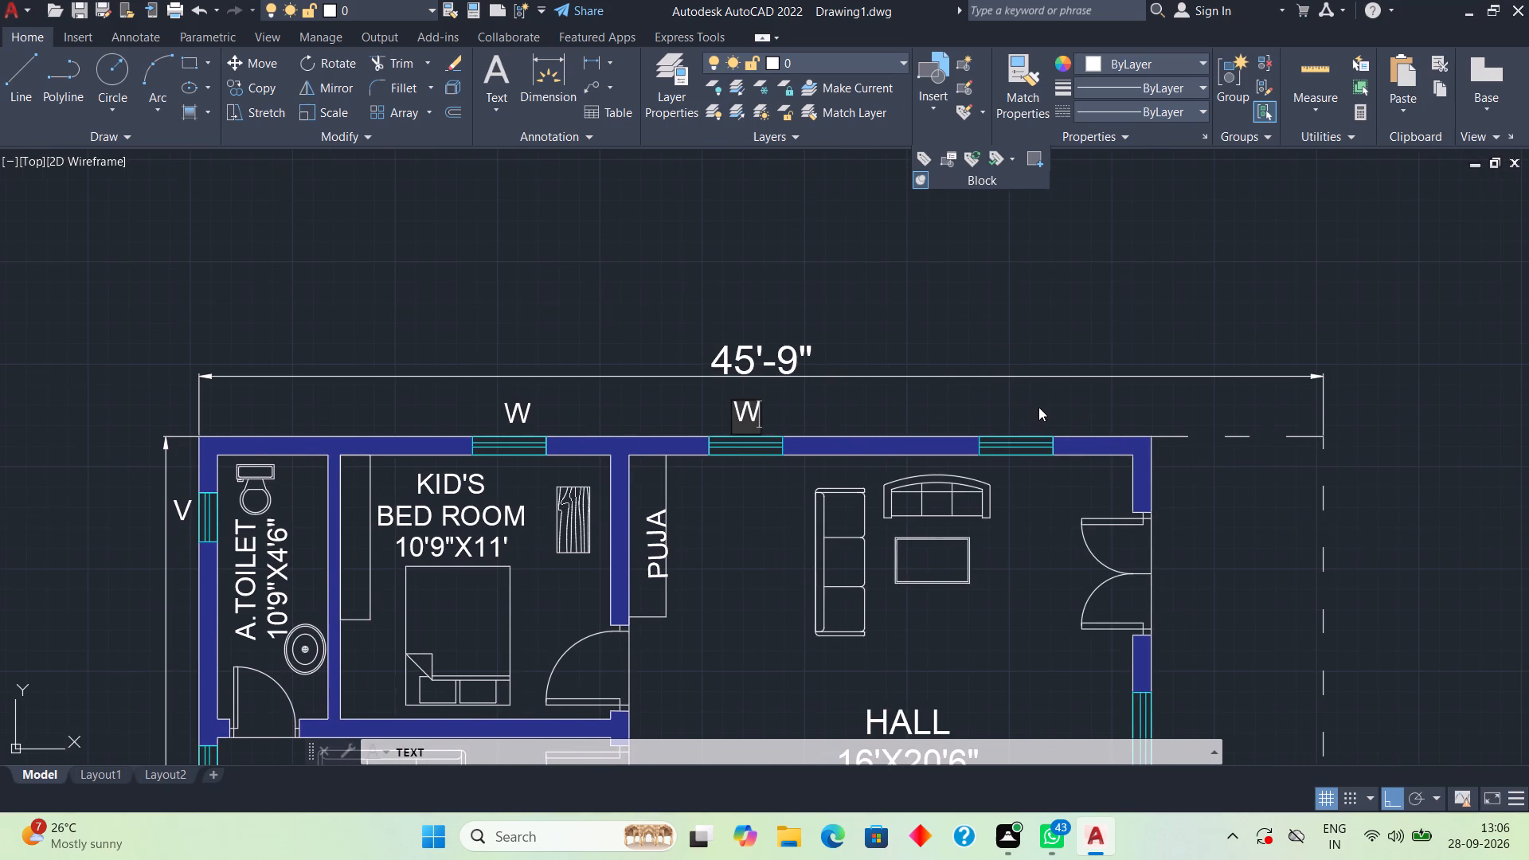
{"action": "left_click", "coordinate": [1016, 416]}
{"action": "left_click", "coordinate": [1015, 419]}
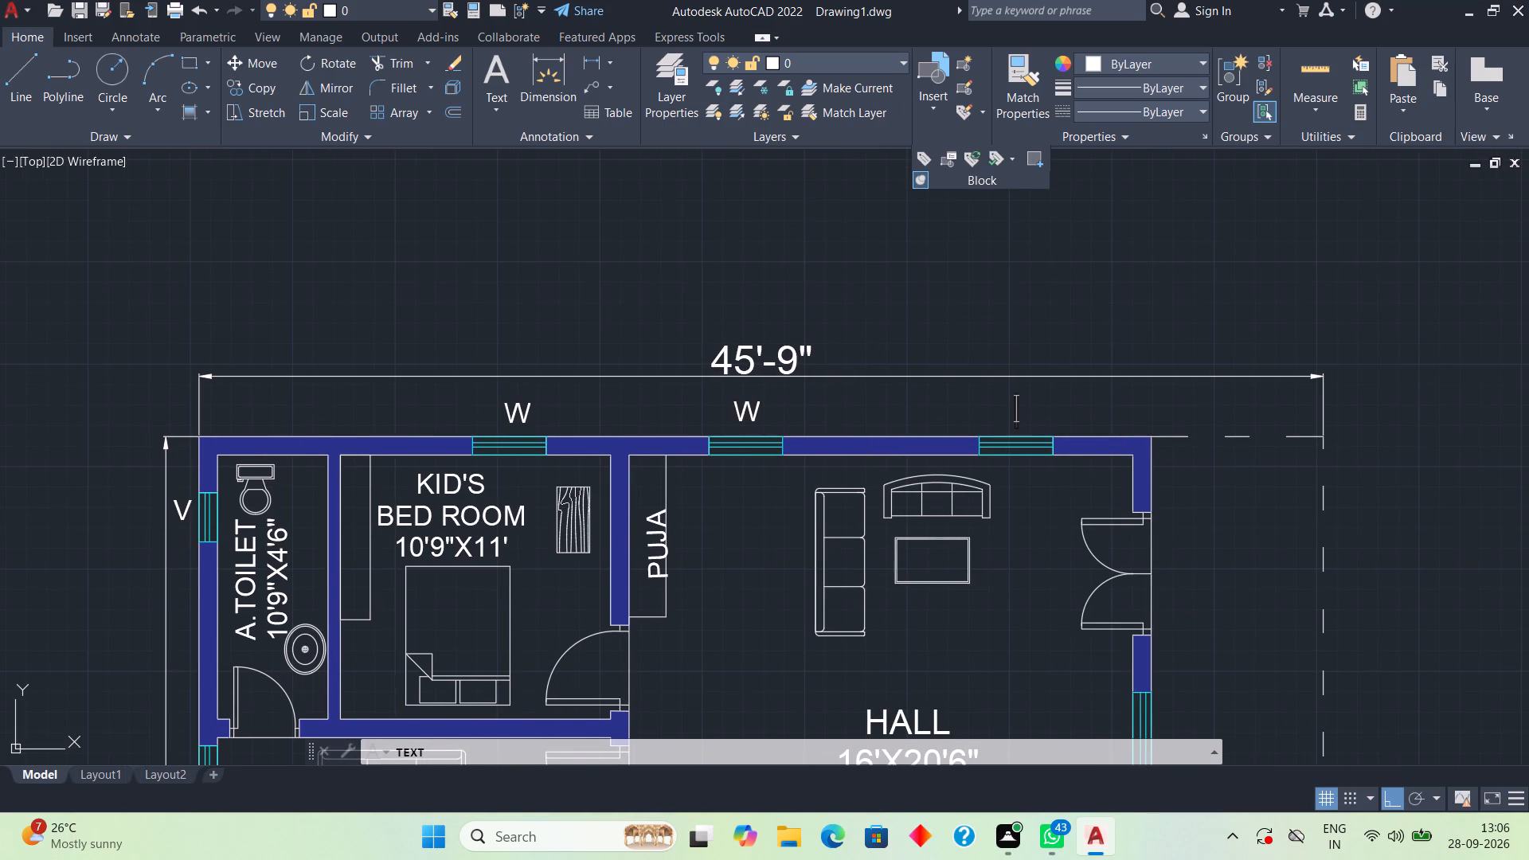
{"action": "left_click", "coordinate": [1016, 425]}
{"action": "key", "text": "w"}
{"action": "key", "text": "BackSpace"}
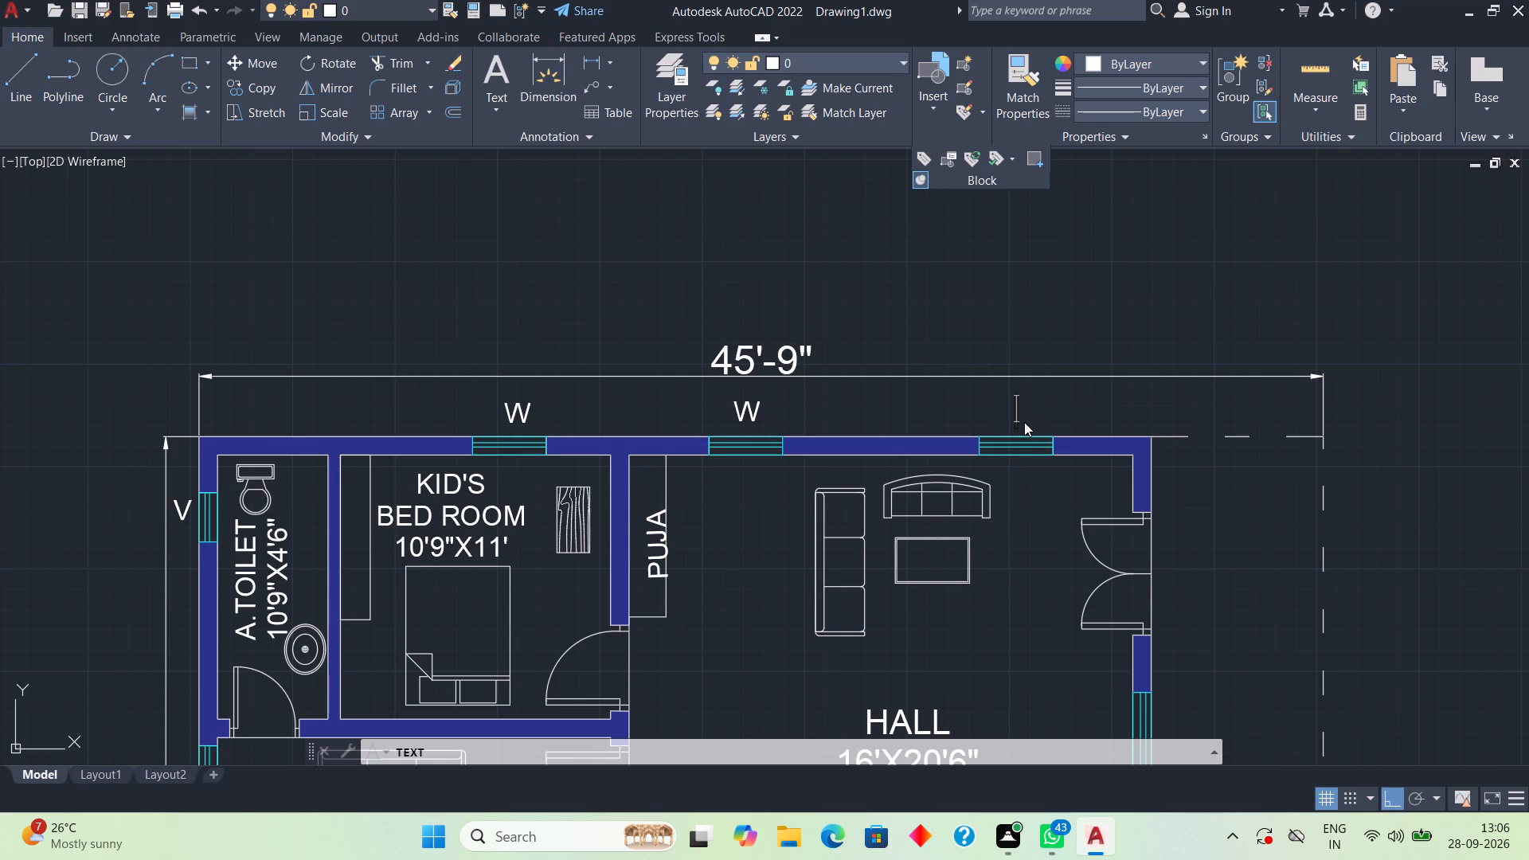
{"action": "left_click", "coordinate": [1024, 422]}
{"action": "key", "text": "w"}
Add an M.D label beside the hall's double entrance door.
{"action": "middle_click_drag", "start_coordinate": [1023, 479], "coordinate": [678, 366]}
{"action": "middle_click_drag", "start_coordinate": [780, 462], "coordinate": [779, 412]}
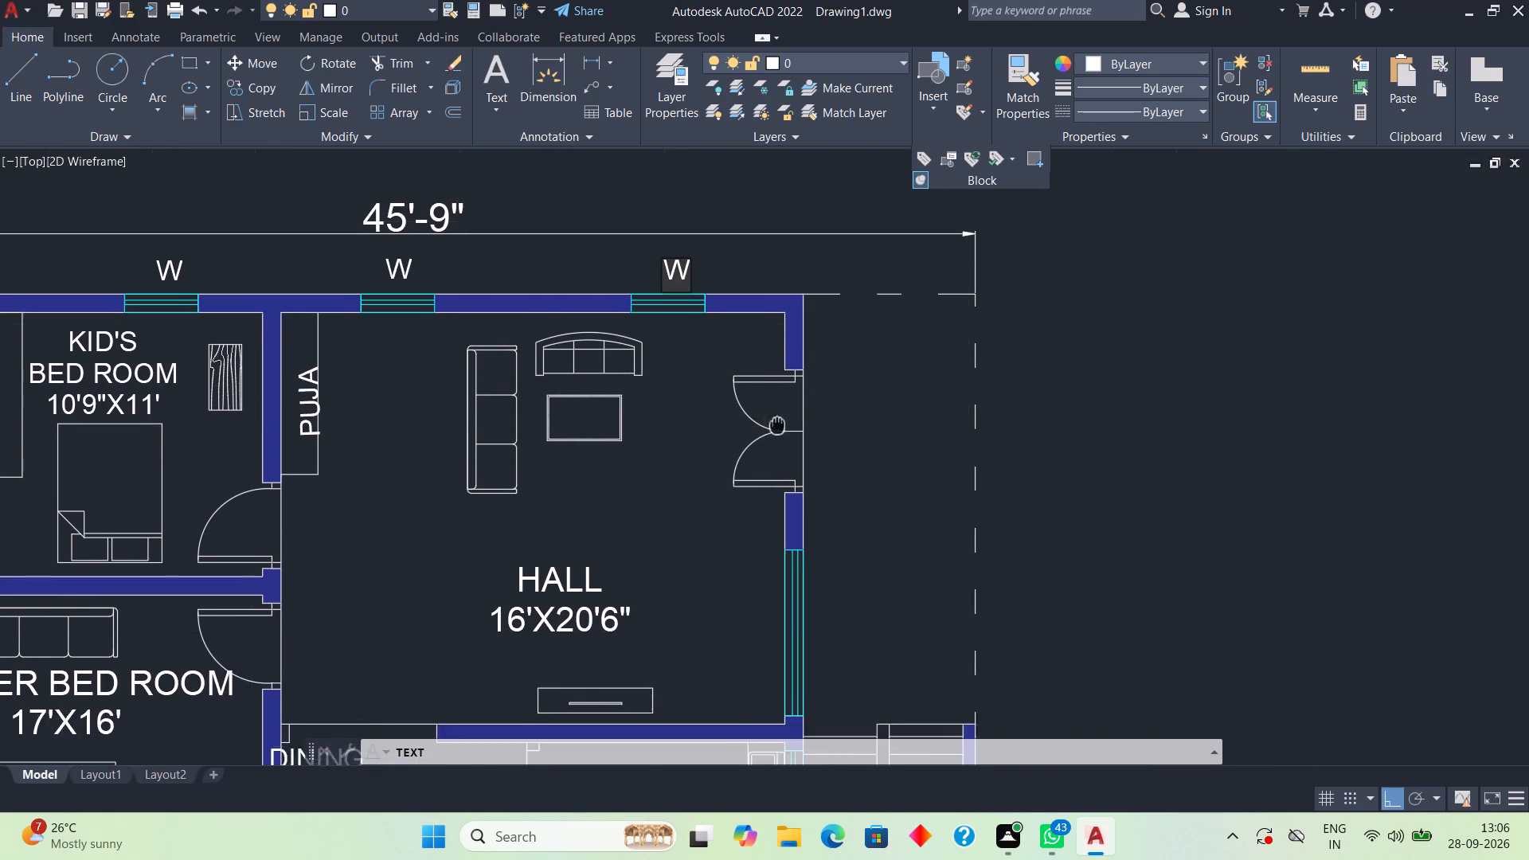
{"action": "middle_click_drag", "start_coordinate": [779, 412], "coordinate": [800, 354]}
{"action": "scroll", "coordinate": [800, 354], "scroll_direction": "down", "scroll_amount": 1}
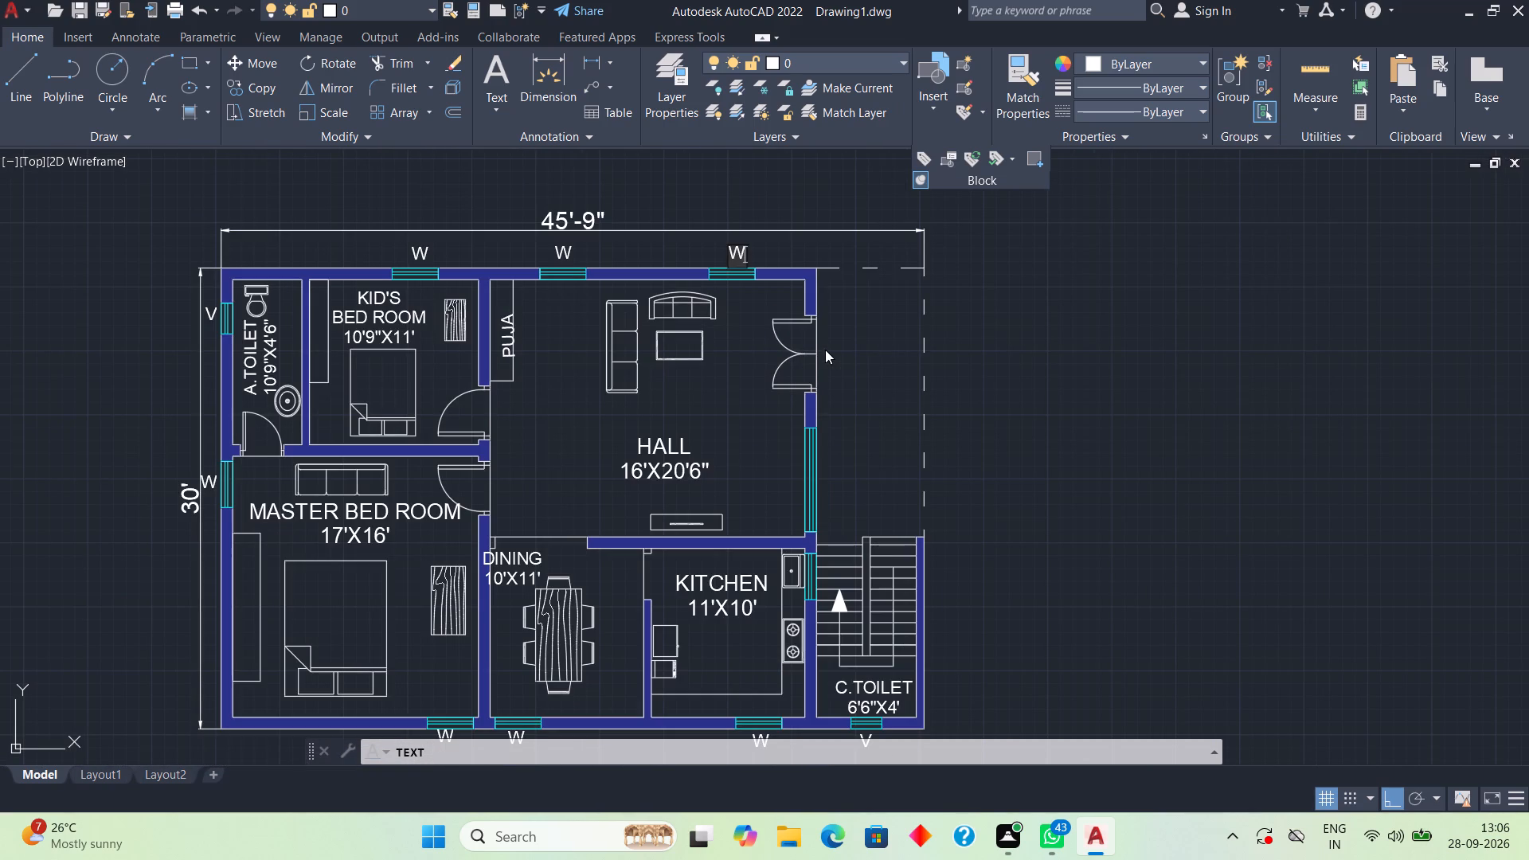
{"action": "left_click", "coordinate": [825, 350]}
{"action": "key", "text": "m"}
{"action": "key", "text": "period"}
{"action": "key", "text": "d"}
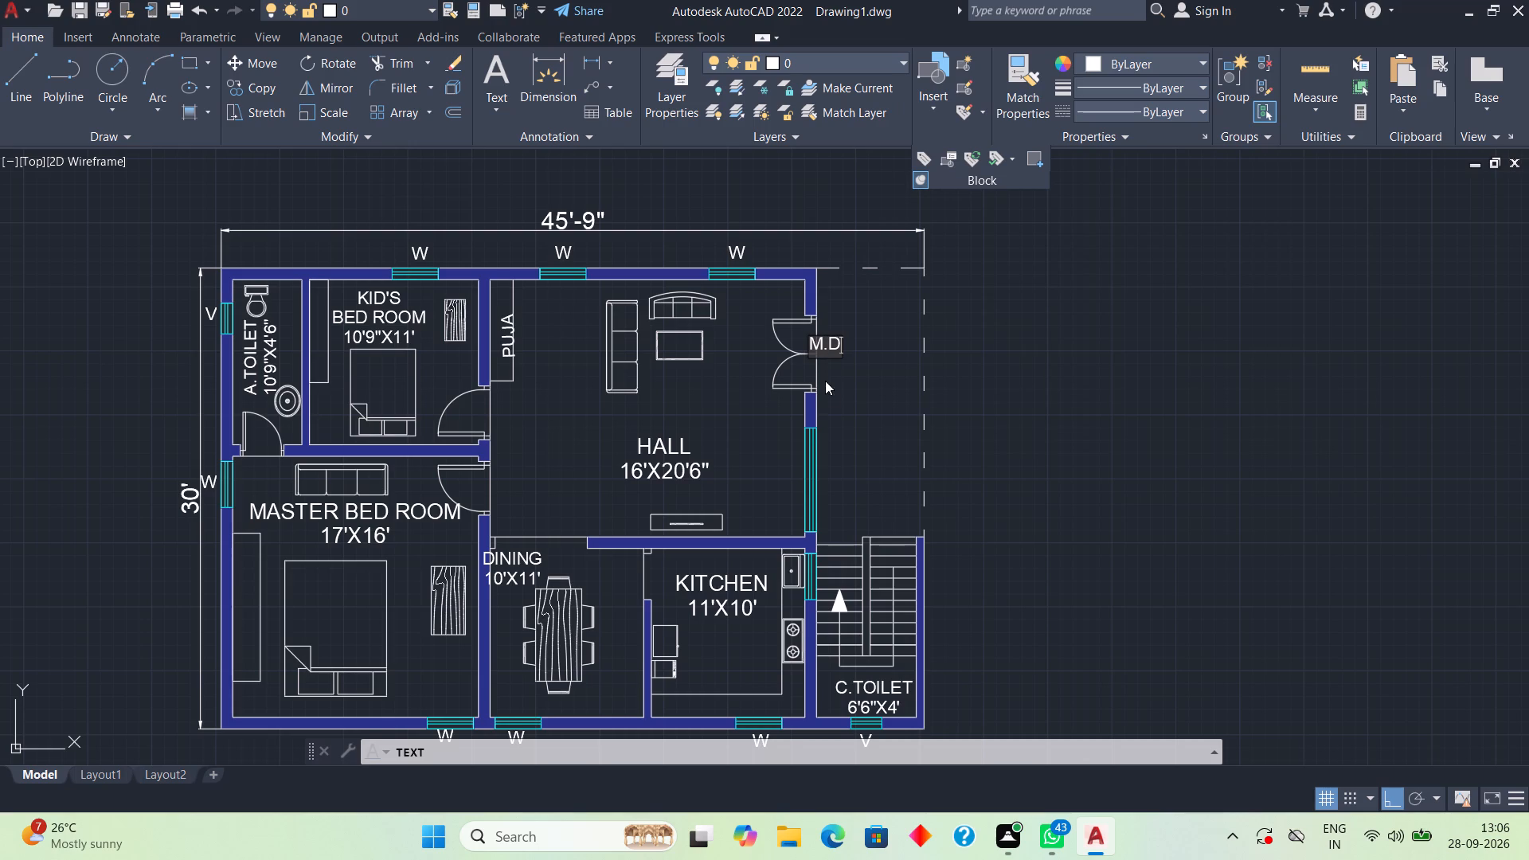
Add an L.W label outside the hall's large side-wall window, clear of the wall, and finish the text entry.
{"action": "left_click", "coordinate": [827, 476]}
{"action": "type", "text": "L."}
{"action": "key", "text": "w"}
{"action": "key", "text": "BackSpace"}
{"action": "key", "text": "BackSpace"}
{"action": "key", "text": "BackSpace"}
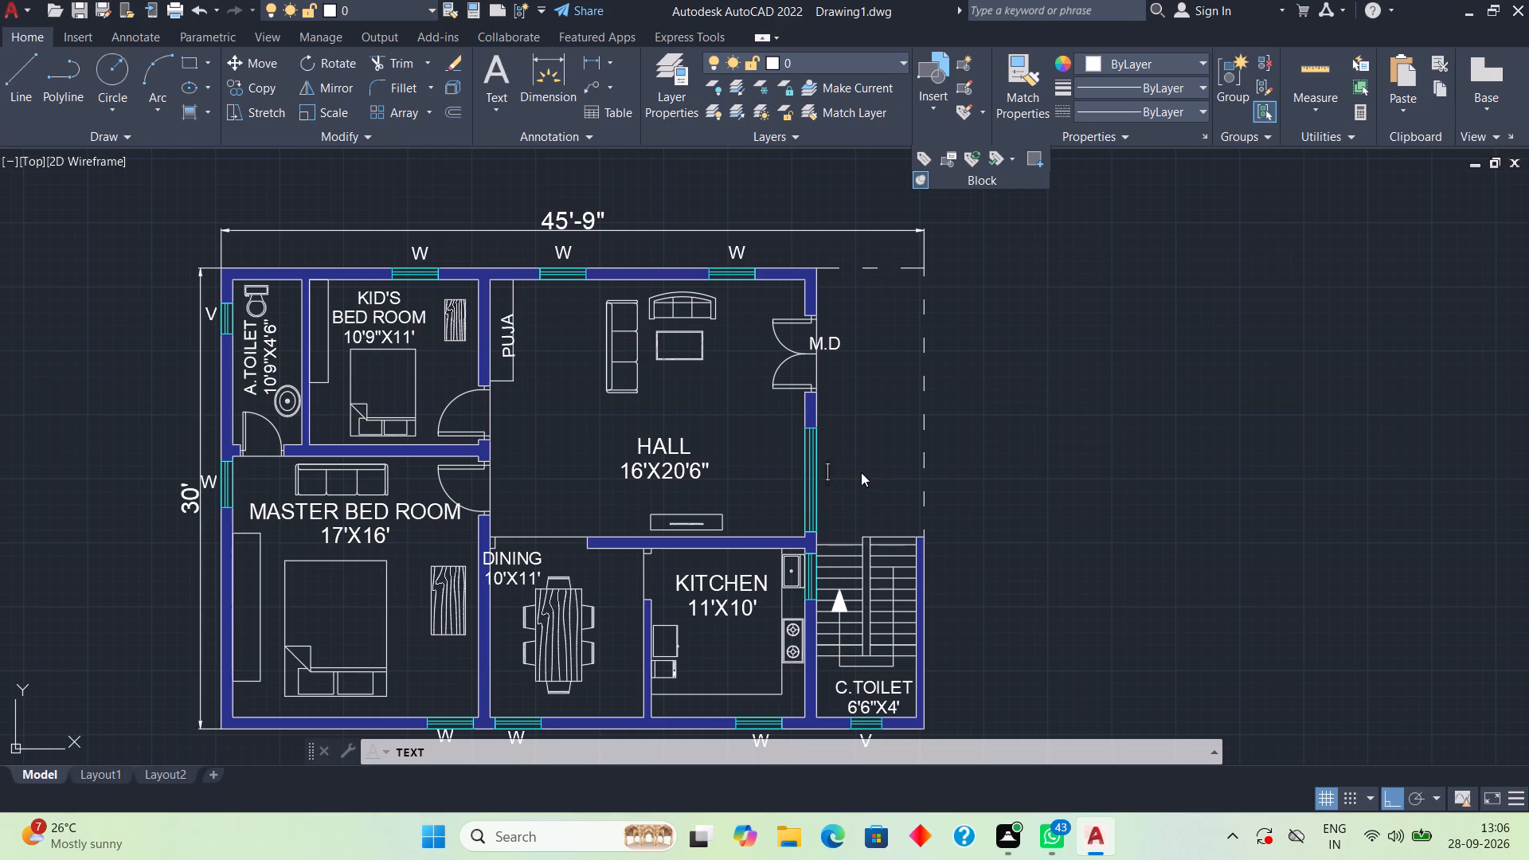
{"action": "left_click", "coordinate": [861, 472]}
{"action": "type", "text": "L."}
{"action": "key", "text": "w"}
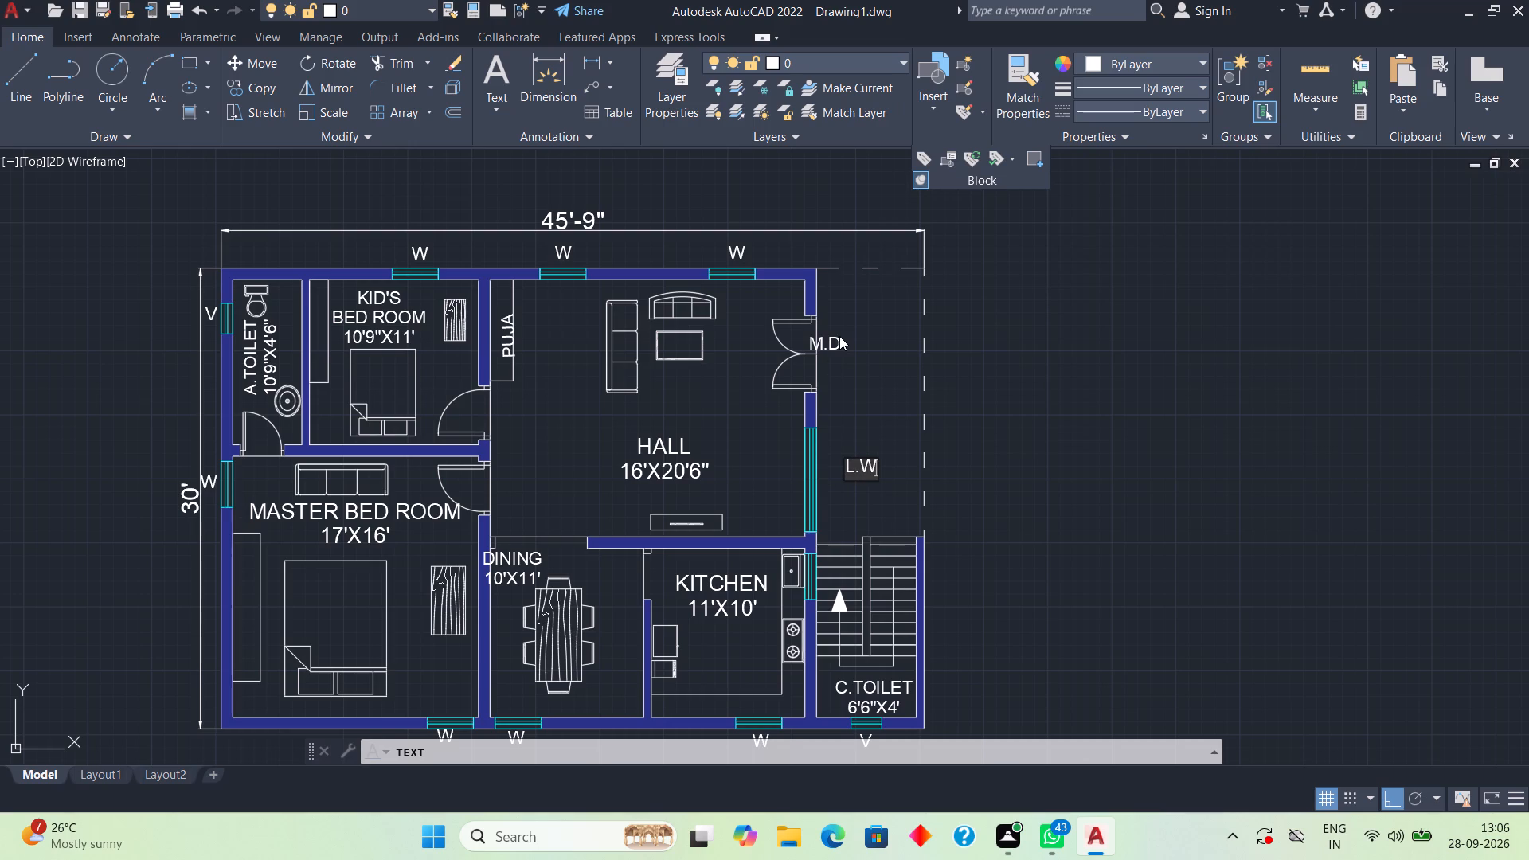
{"action": "left_click", "coordinate": [839, 336]}
{"action": "left_click", "coordinate": [835, 341]}
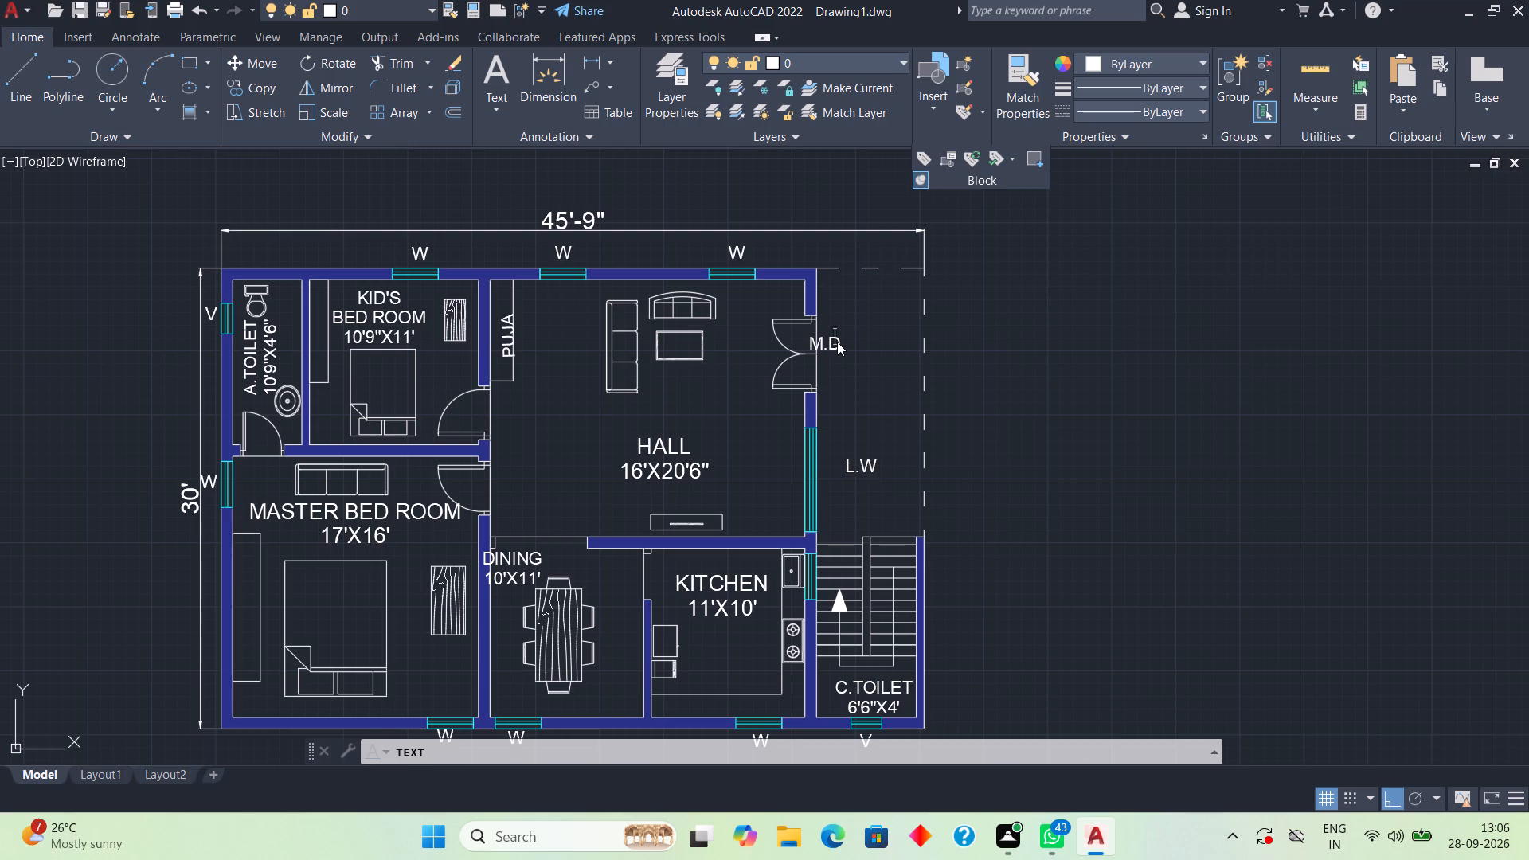
{"action": "double_click", "coordinate": [837, 342]}
{"action": "key", "text": "BackSpace"}
{"action": "key", "text": "Escape"}
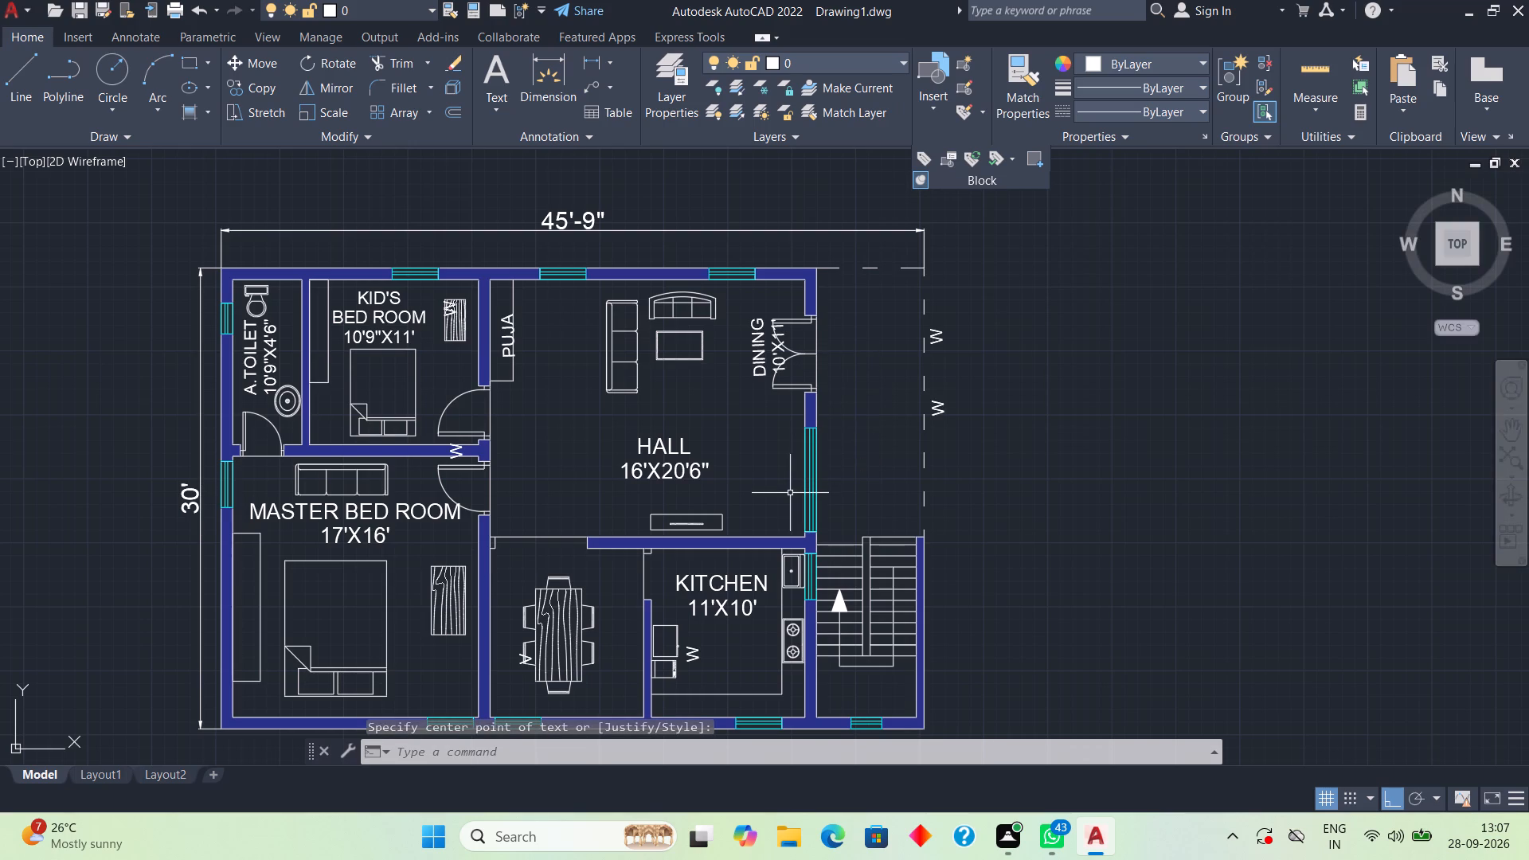
Examine the placement and orientation of the text labels across and around the whole floor plan.
{"action": "scroll", "coordinate": [790, 493], "scroll_direction": "down", "scroll_amount": 2}
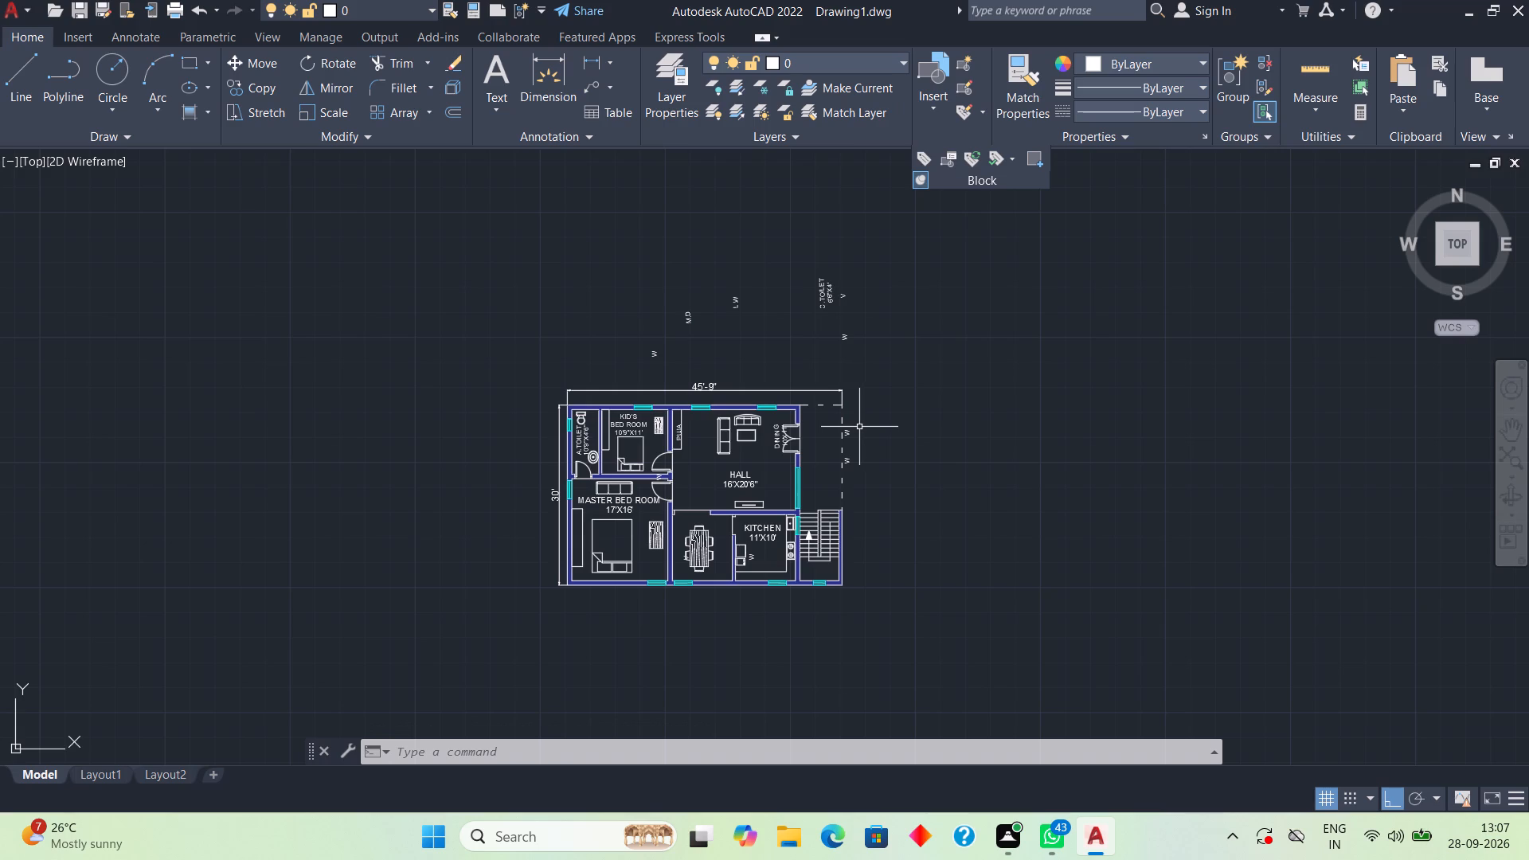
{"action": "key", "text": "ctrl+z"}
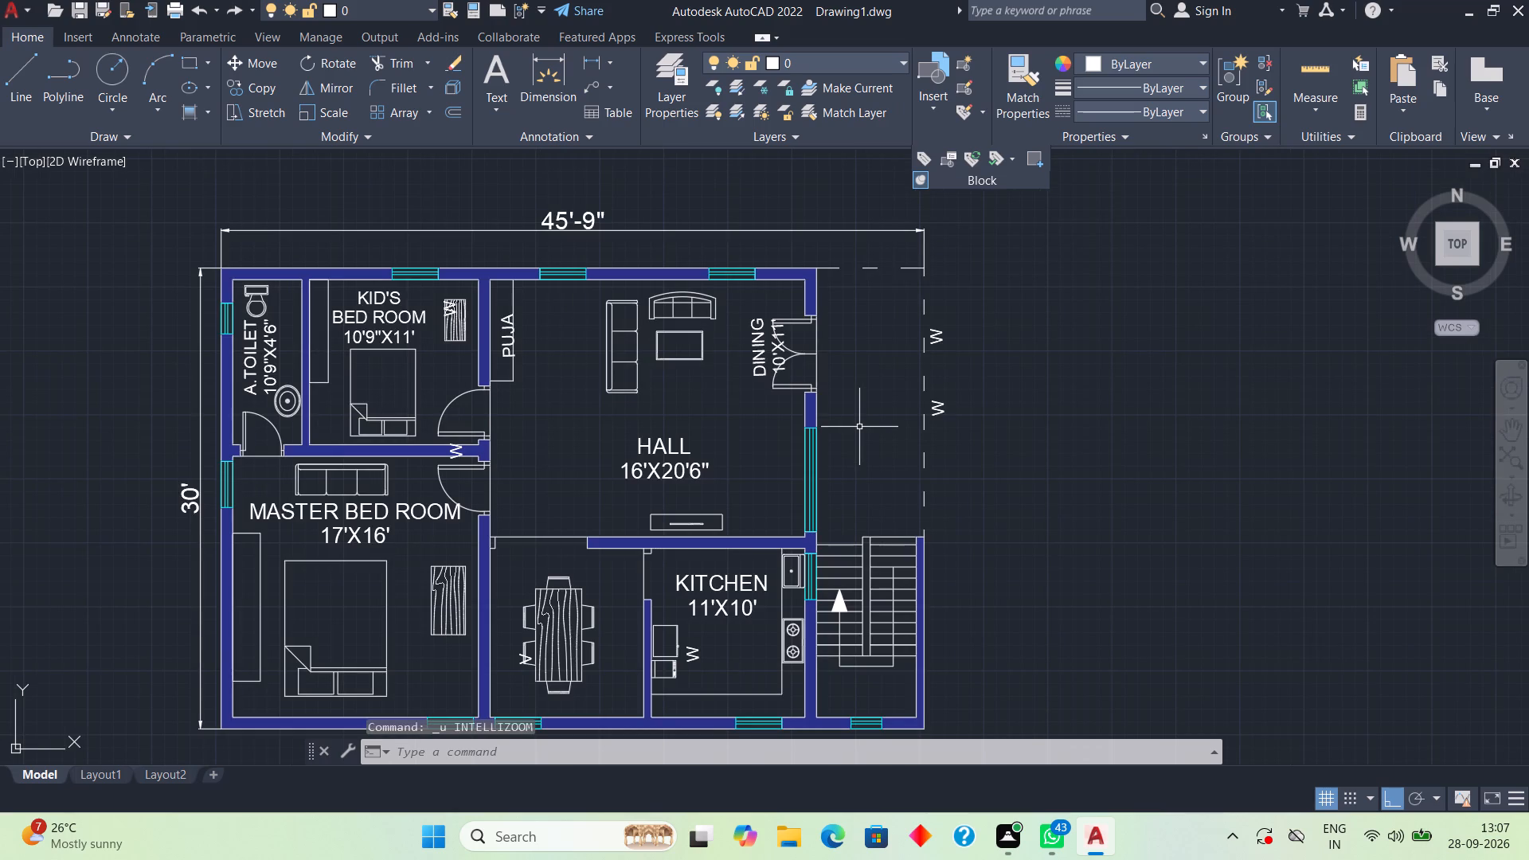
{"action": "scroll", "coordinate": [859, 427], "scroll_direction": "down", "scroll_amount": 2}
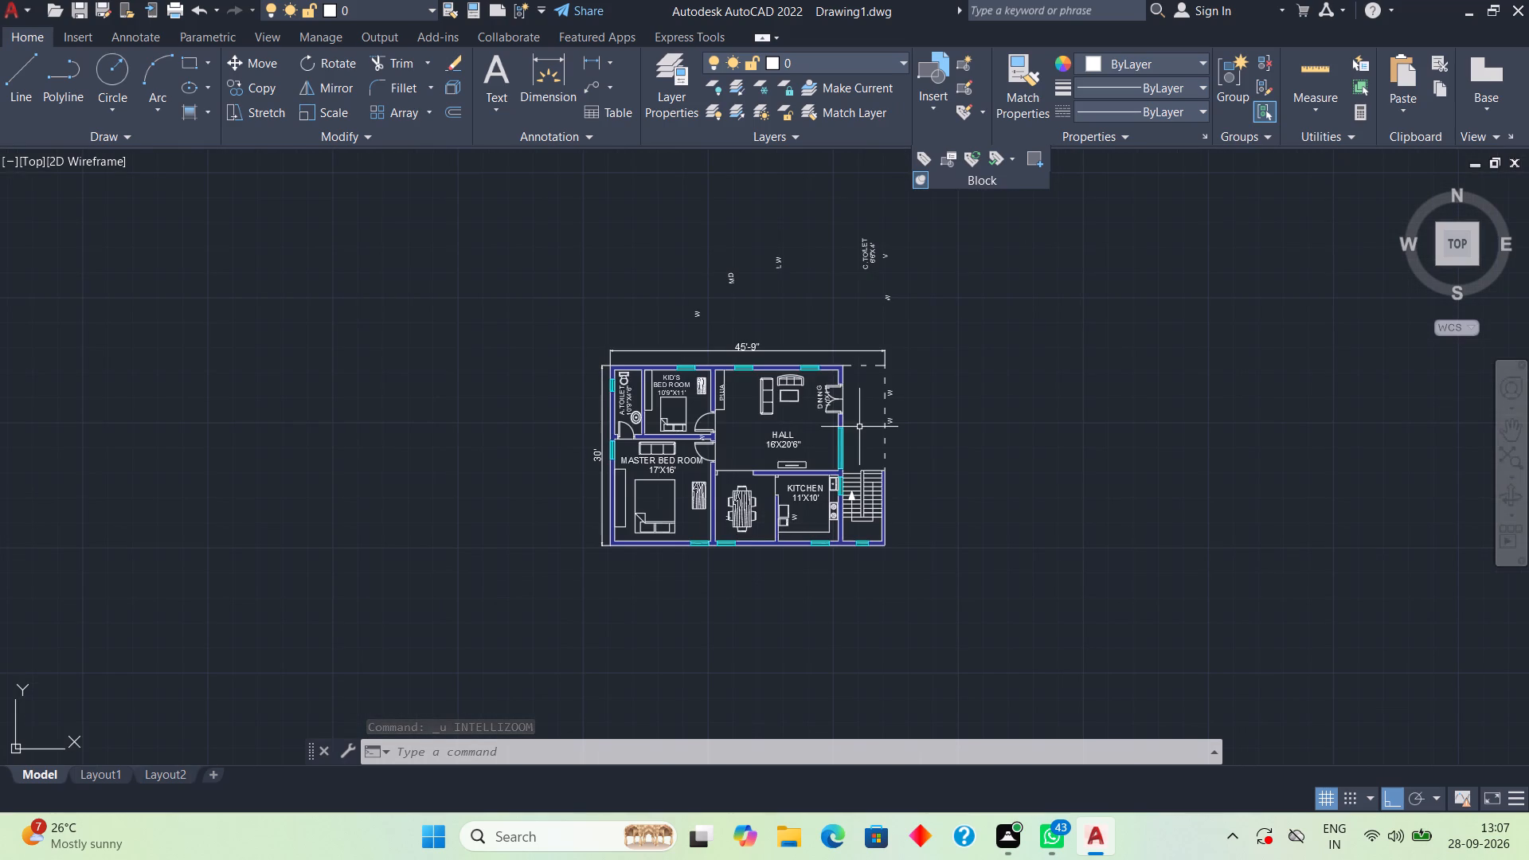
{"action": "scroll", "coordinate": [859, 427], "scroll_direction": "up", "scroll_amount": 1}
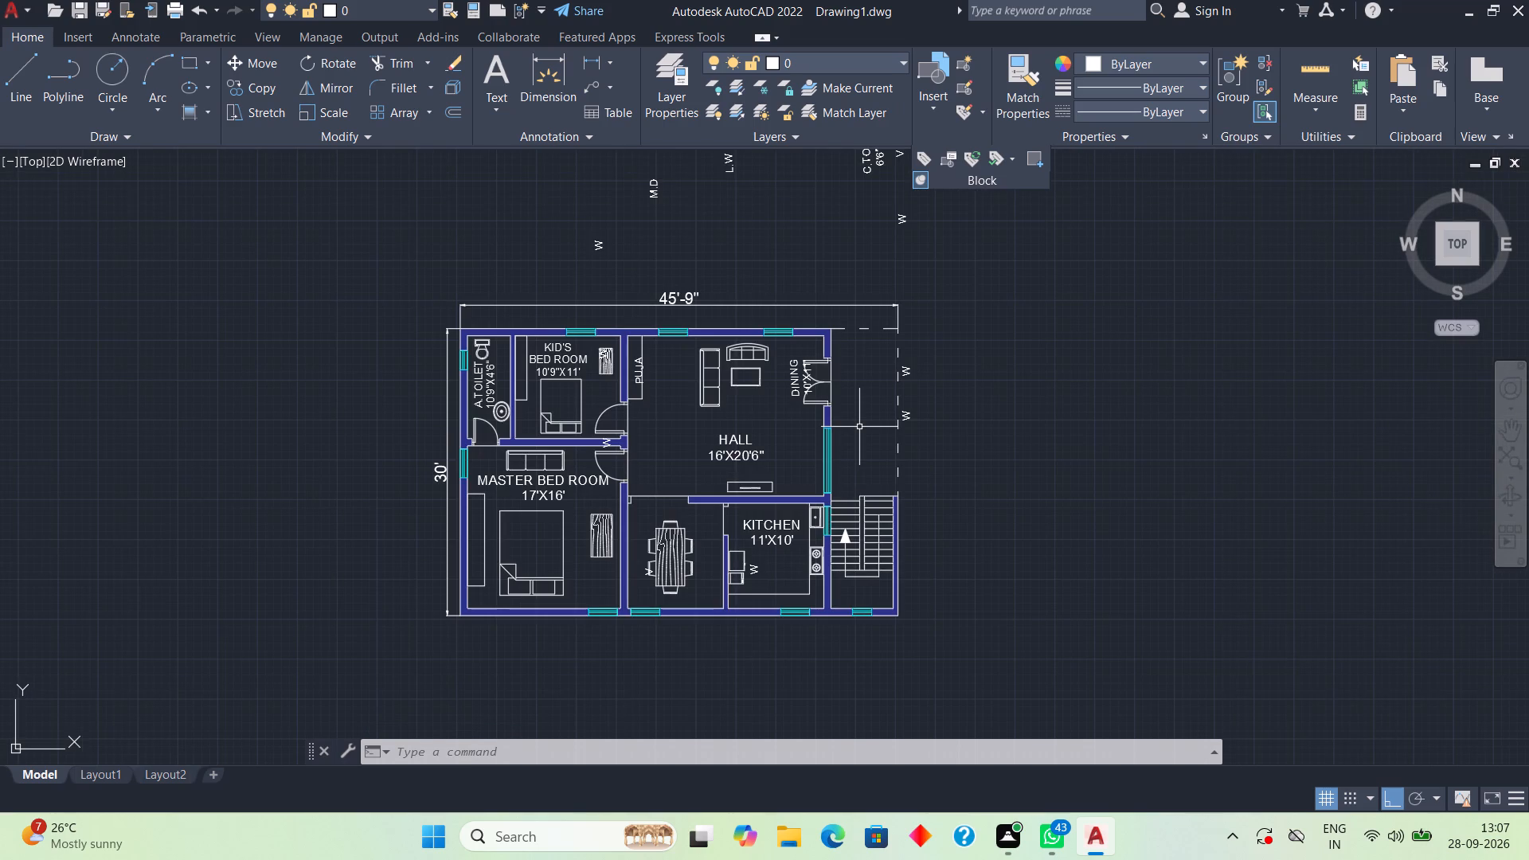
{"action": "scroll", "coordinate": [859, 427], "scroll_direction": "down", "scroll_amount": 2}
{"action": "scroll", "coordinate": [859, 427], "scroll_direction": "up", "scroll_amount": 3}
{"action": "middle_click_drag", "start_coordinate": [881, 351], "coordinate": [776, 727]}
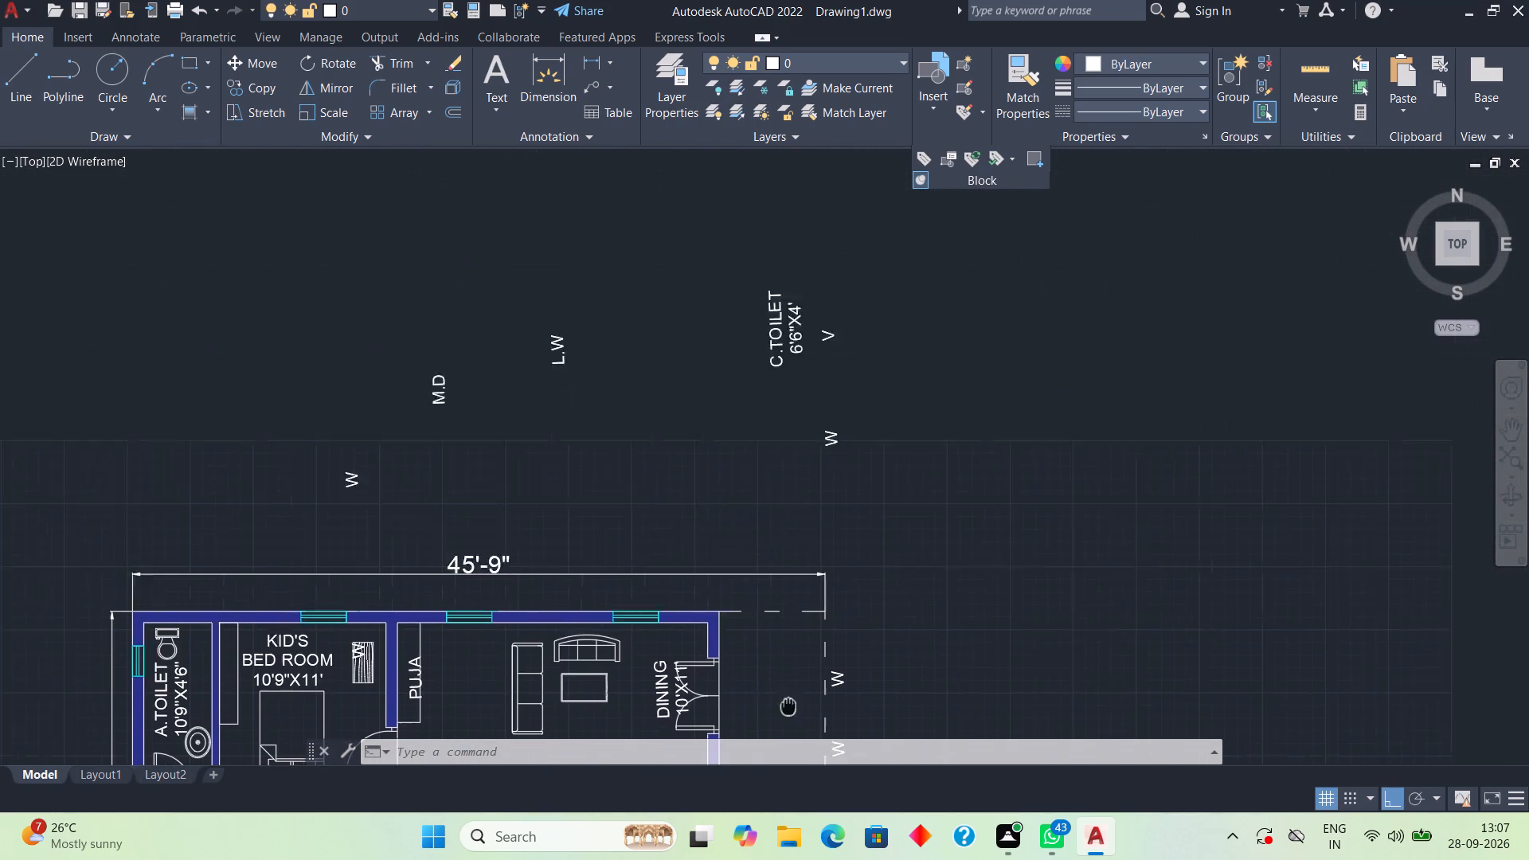
{"action": "middle_click_drag", "start_coordinate": [776, 727], "coordinate": [739, 557]}
{"action": "scroll", "coordinate": [739, 557], "scroll_direction": "down", "scroll_amount": 2}
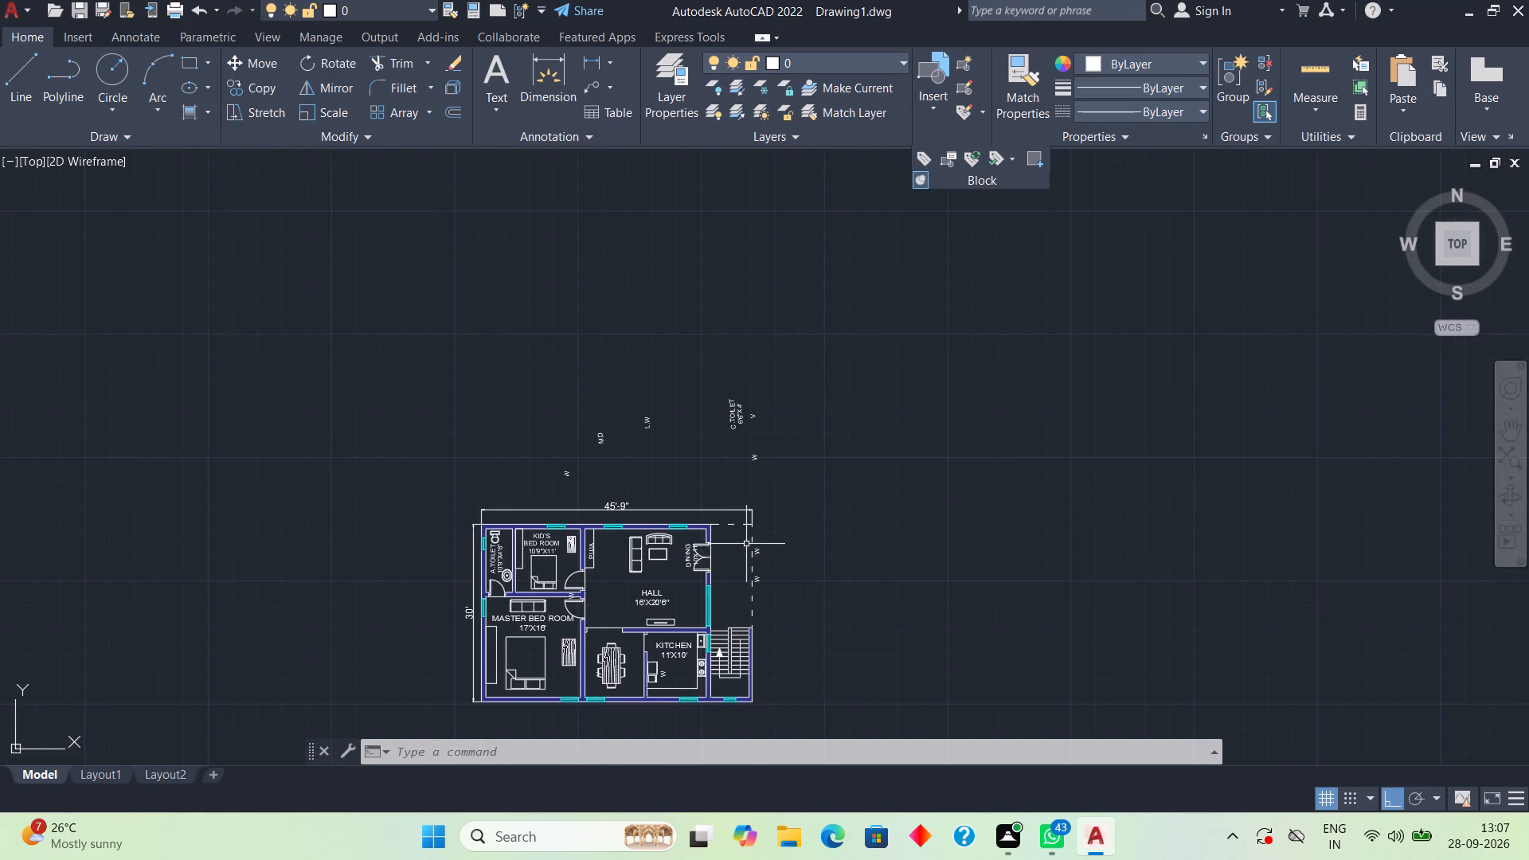
{"action": "middle_click_drag", "start_coordinate": [732, 581], "coordinate": [725, 516]}
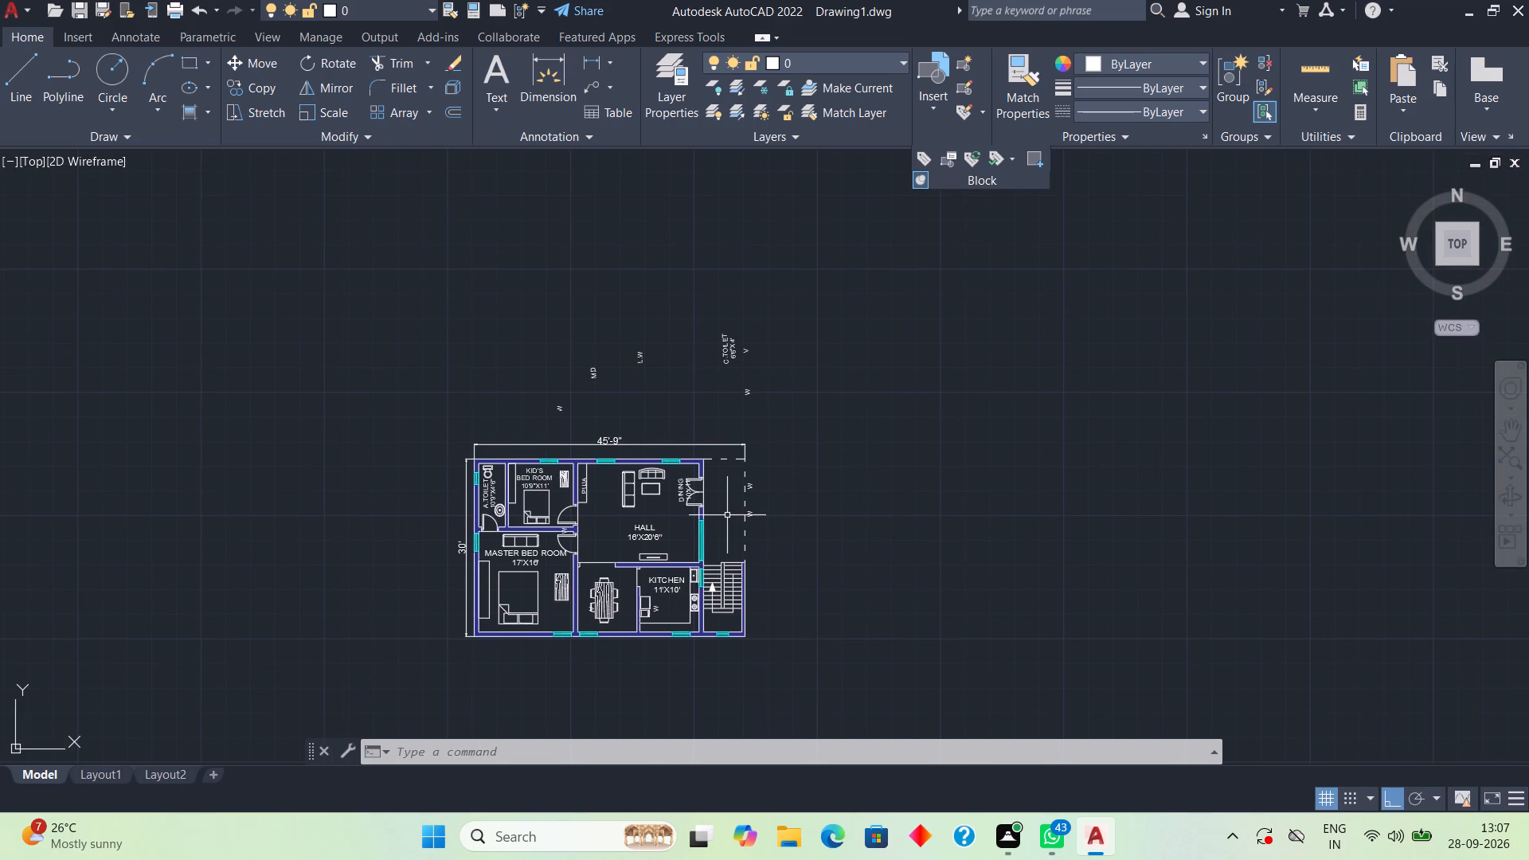
{"action": "key", "text": "ctrl+z"}
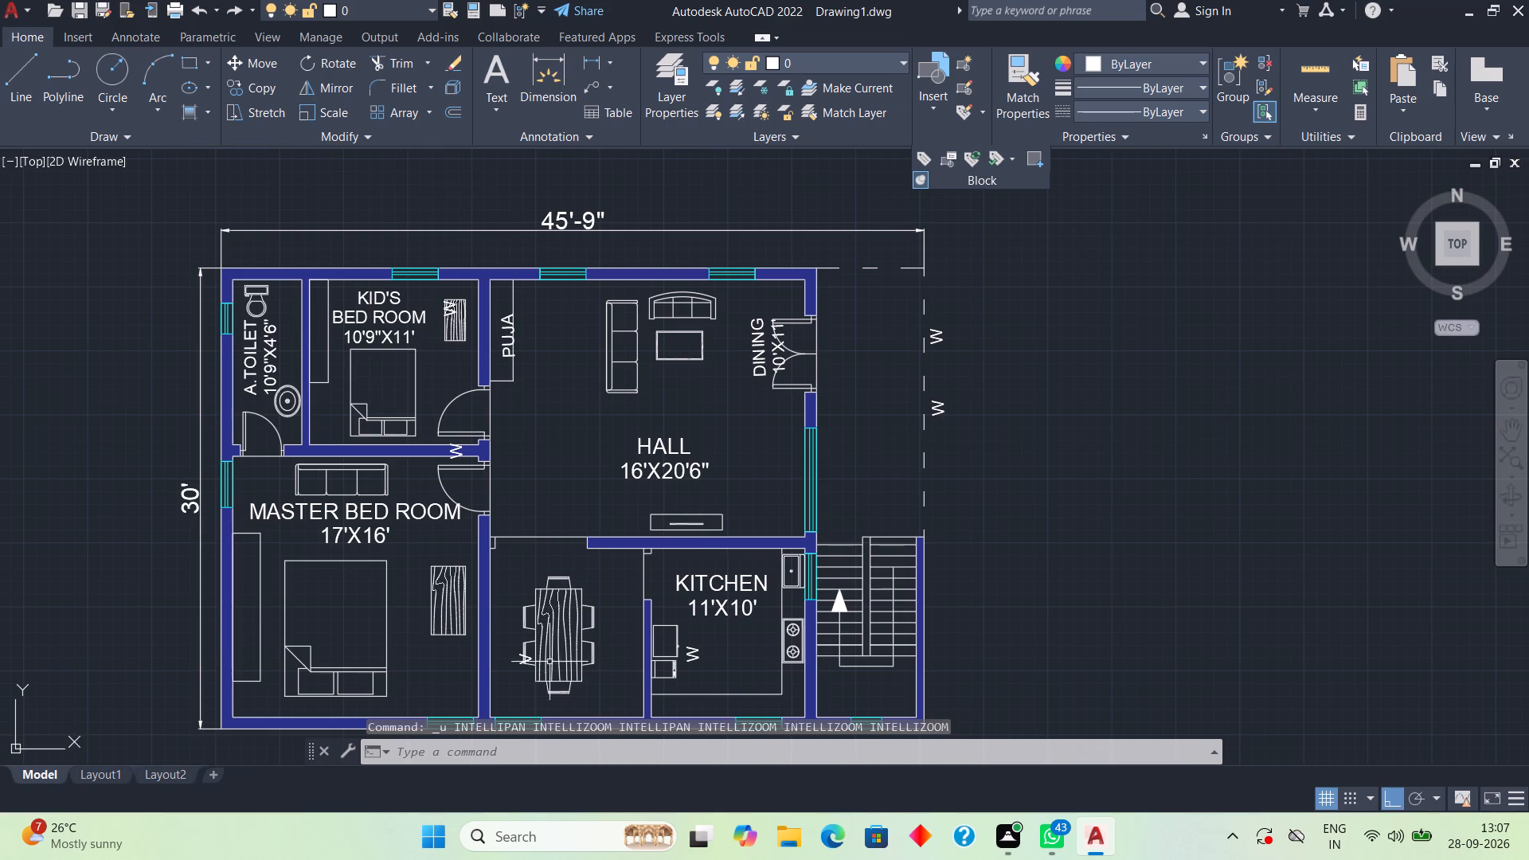
Undo the last text entry, removing the misplaced, rotated W, V and DINING 10'X11' labels from the plan.
{"action": "scroll", "coordinate": [540, 668], "scroll_direction": "down", "scroll_amount": 2}
{"action": "scroll", "coordinate": [530, 675], "scroll_direction": "up", "scroll_amount": 2}
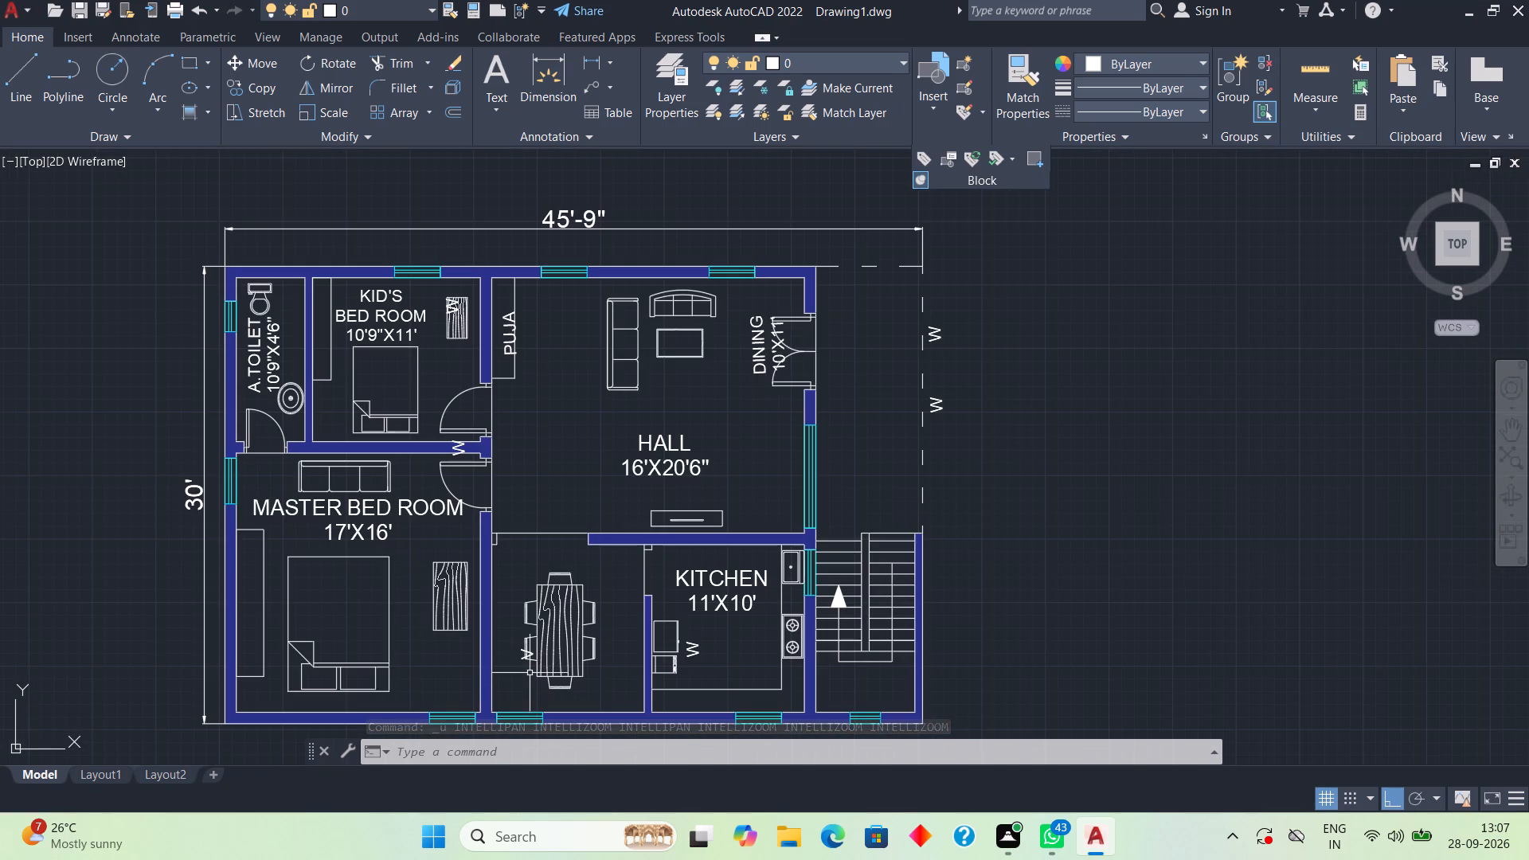
{"action": "left_click", "coordinate": [525, 656]}
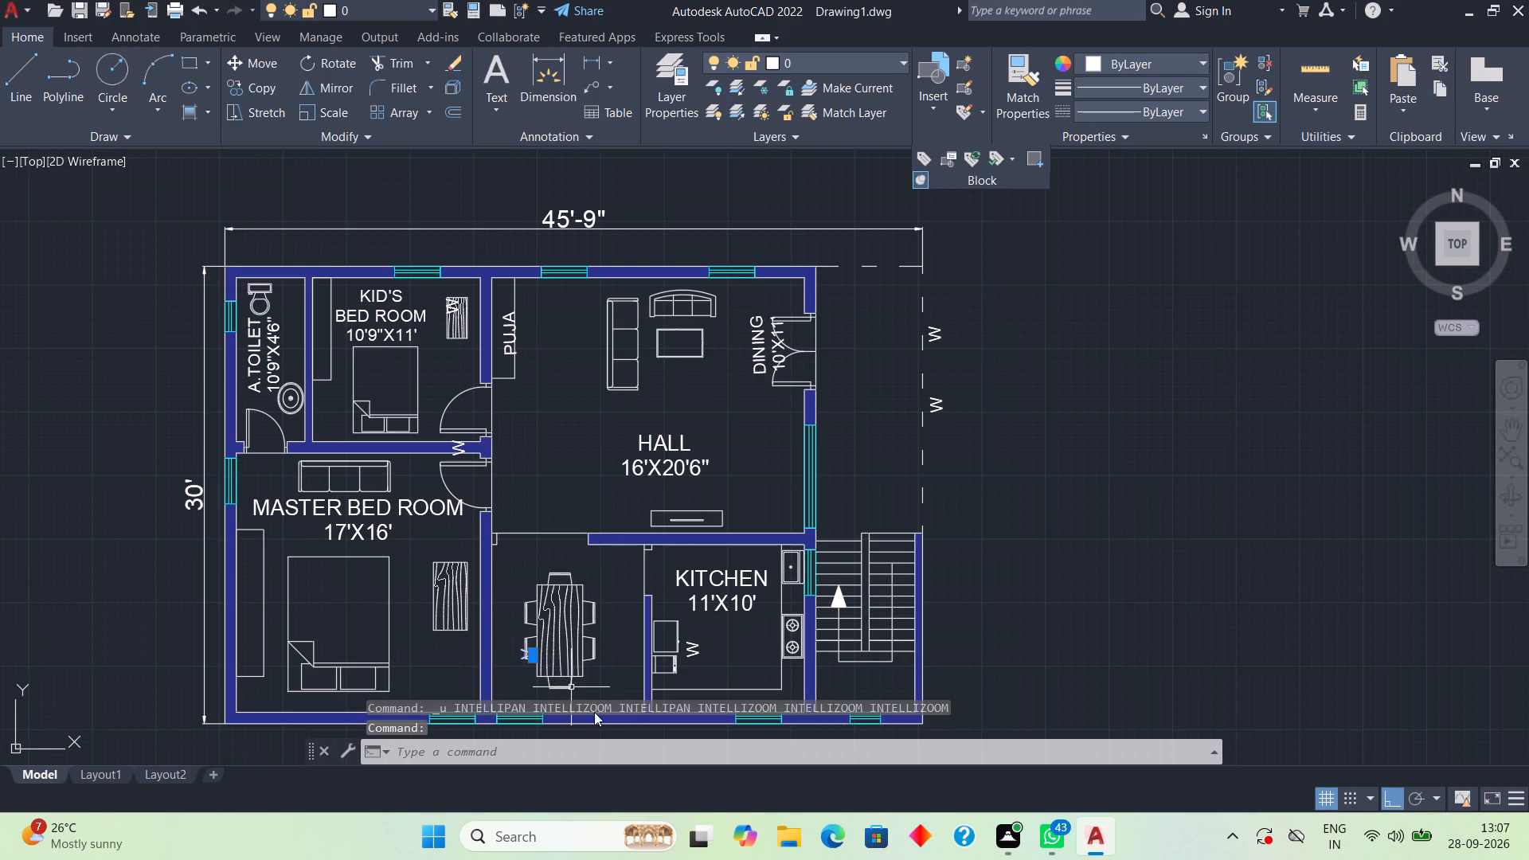
{"action": "key", "text": "Escape"}
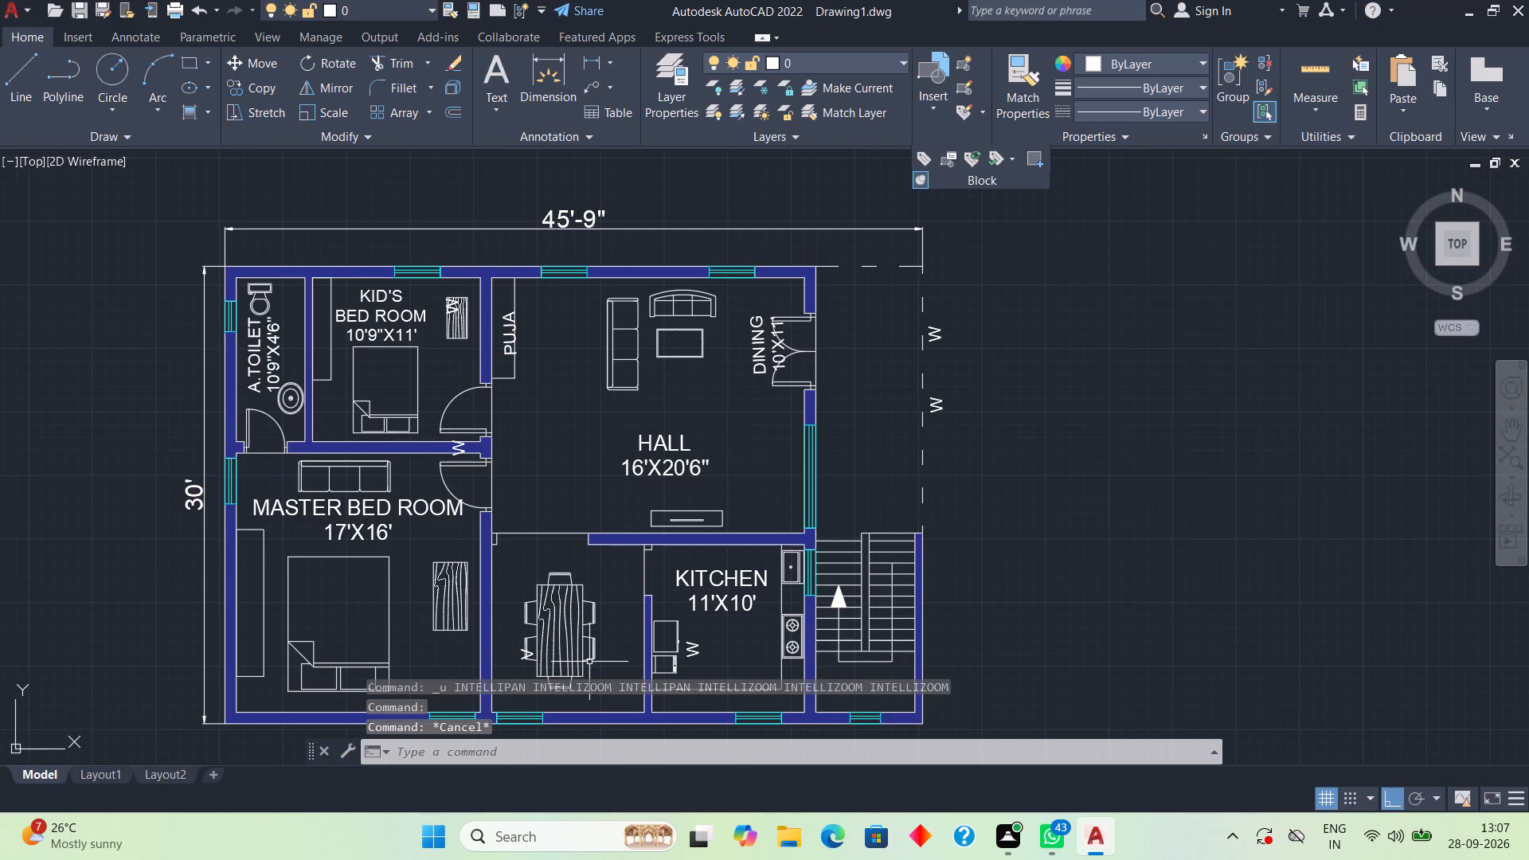
{"action": "key", "text": "ctrl+z"}
{"action": "key", "text": "ctrl+z"}
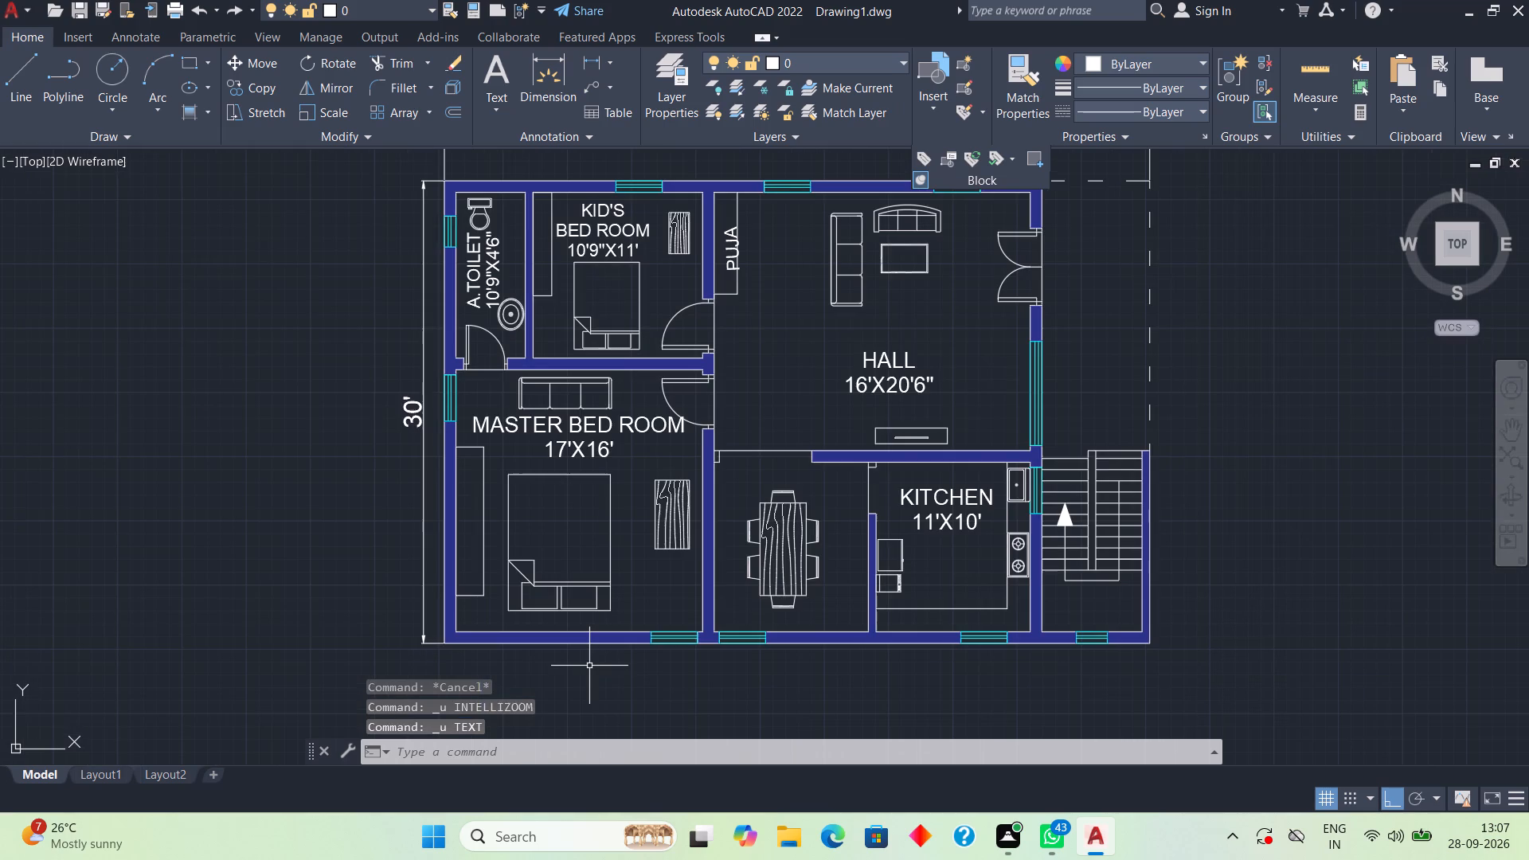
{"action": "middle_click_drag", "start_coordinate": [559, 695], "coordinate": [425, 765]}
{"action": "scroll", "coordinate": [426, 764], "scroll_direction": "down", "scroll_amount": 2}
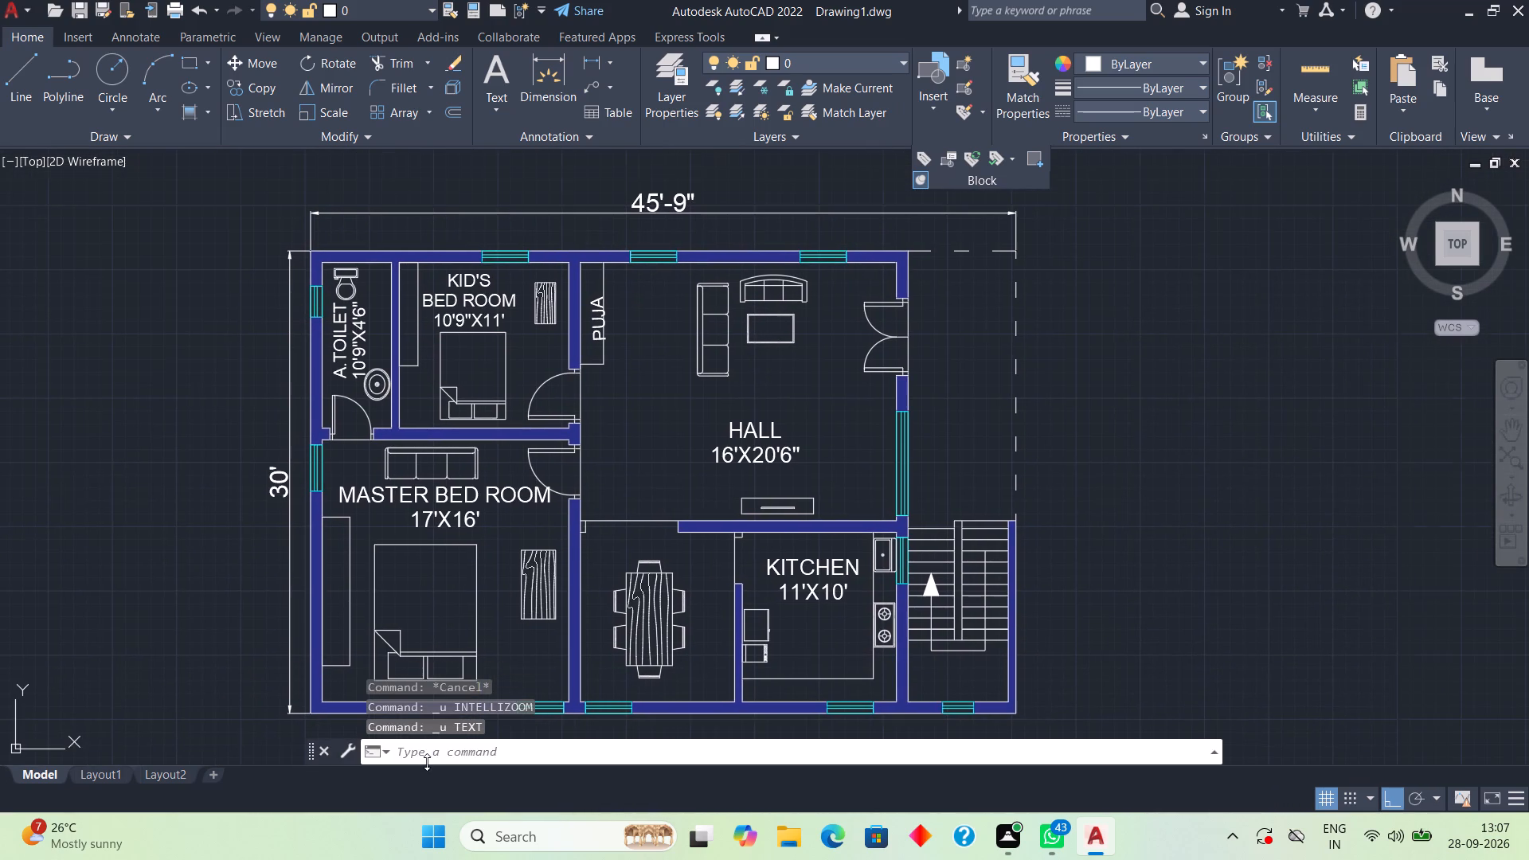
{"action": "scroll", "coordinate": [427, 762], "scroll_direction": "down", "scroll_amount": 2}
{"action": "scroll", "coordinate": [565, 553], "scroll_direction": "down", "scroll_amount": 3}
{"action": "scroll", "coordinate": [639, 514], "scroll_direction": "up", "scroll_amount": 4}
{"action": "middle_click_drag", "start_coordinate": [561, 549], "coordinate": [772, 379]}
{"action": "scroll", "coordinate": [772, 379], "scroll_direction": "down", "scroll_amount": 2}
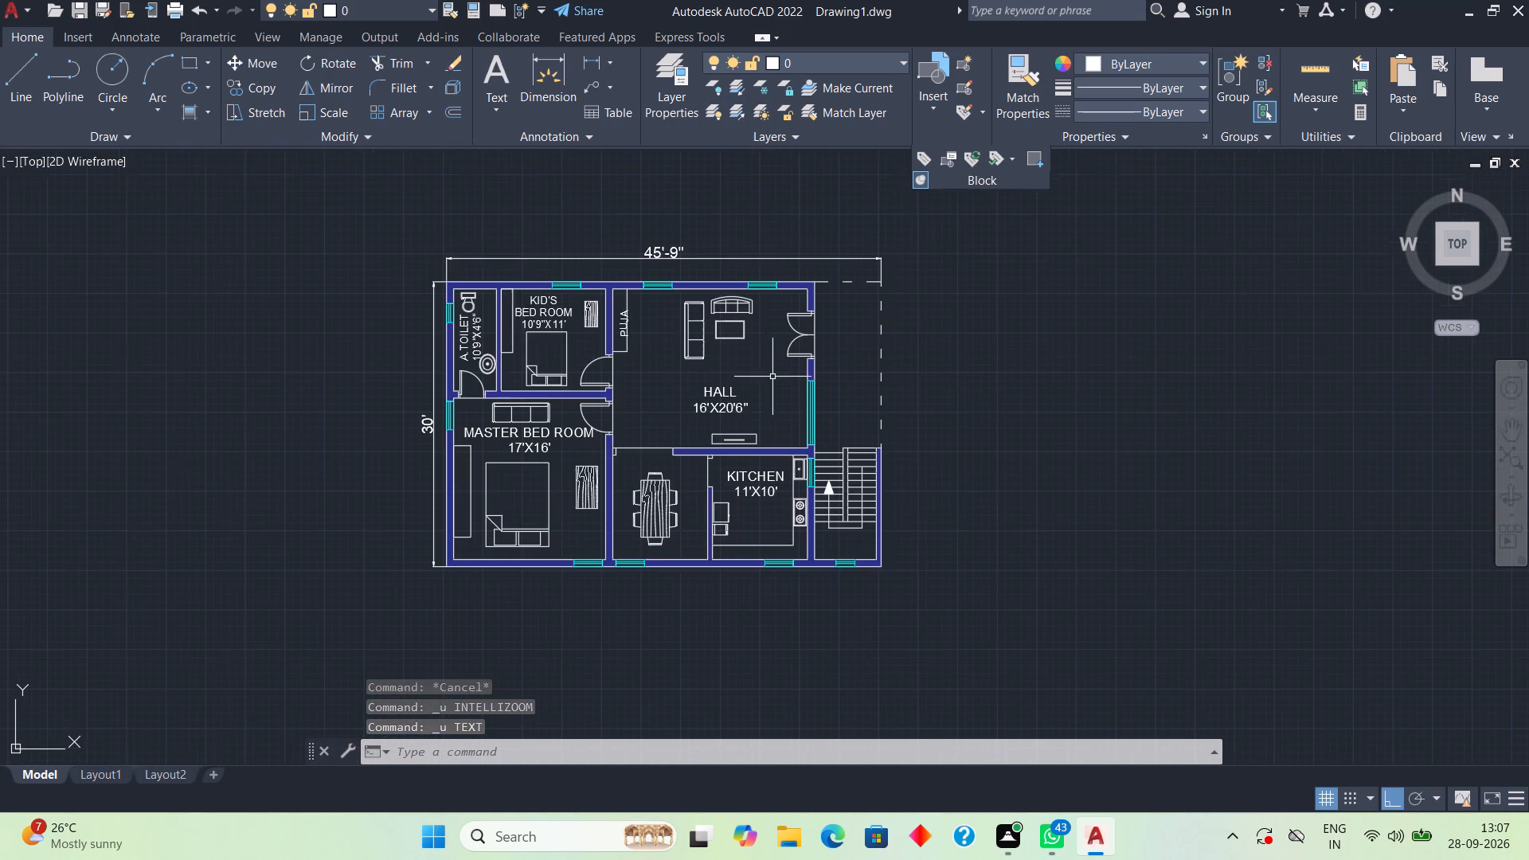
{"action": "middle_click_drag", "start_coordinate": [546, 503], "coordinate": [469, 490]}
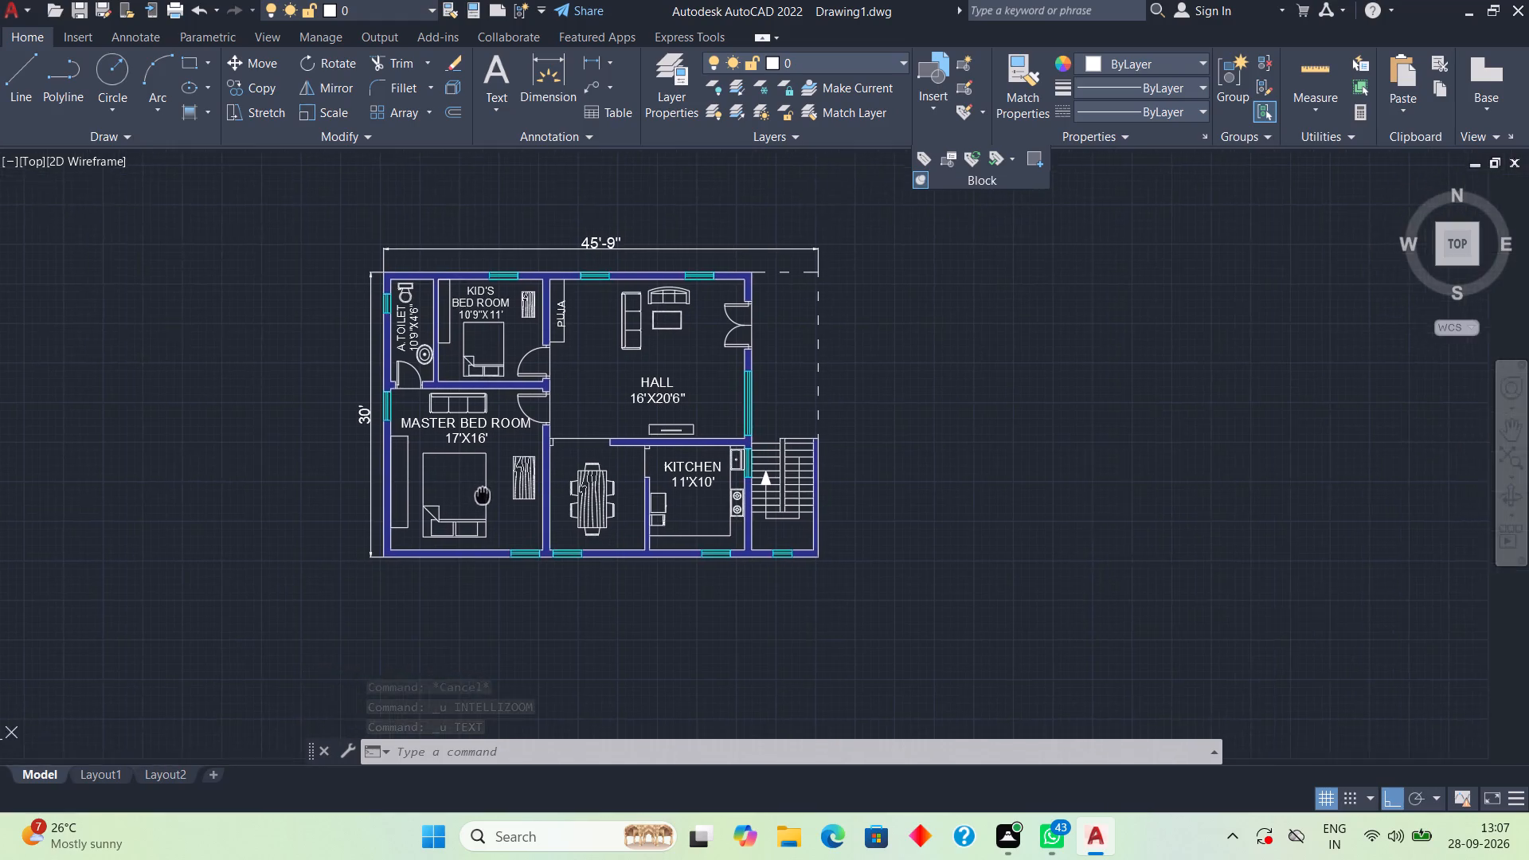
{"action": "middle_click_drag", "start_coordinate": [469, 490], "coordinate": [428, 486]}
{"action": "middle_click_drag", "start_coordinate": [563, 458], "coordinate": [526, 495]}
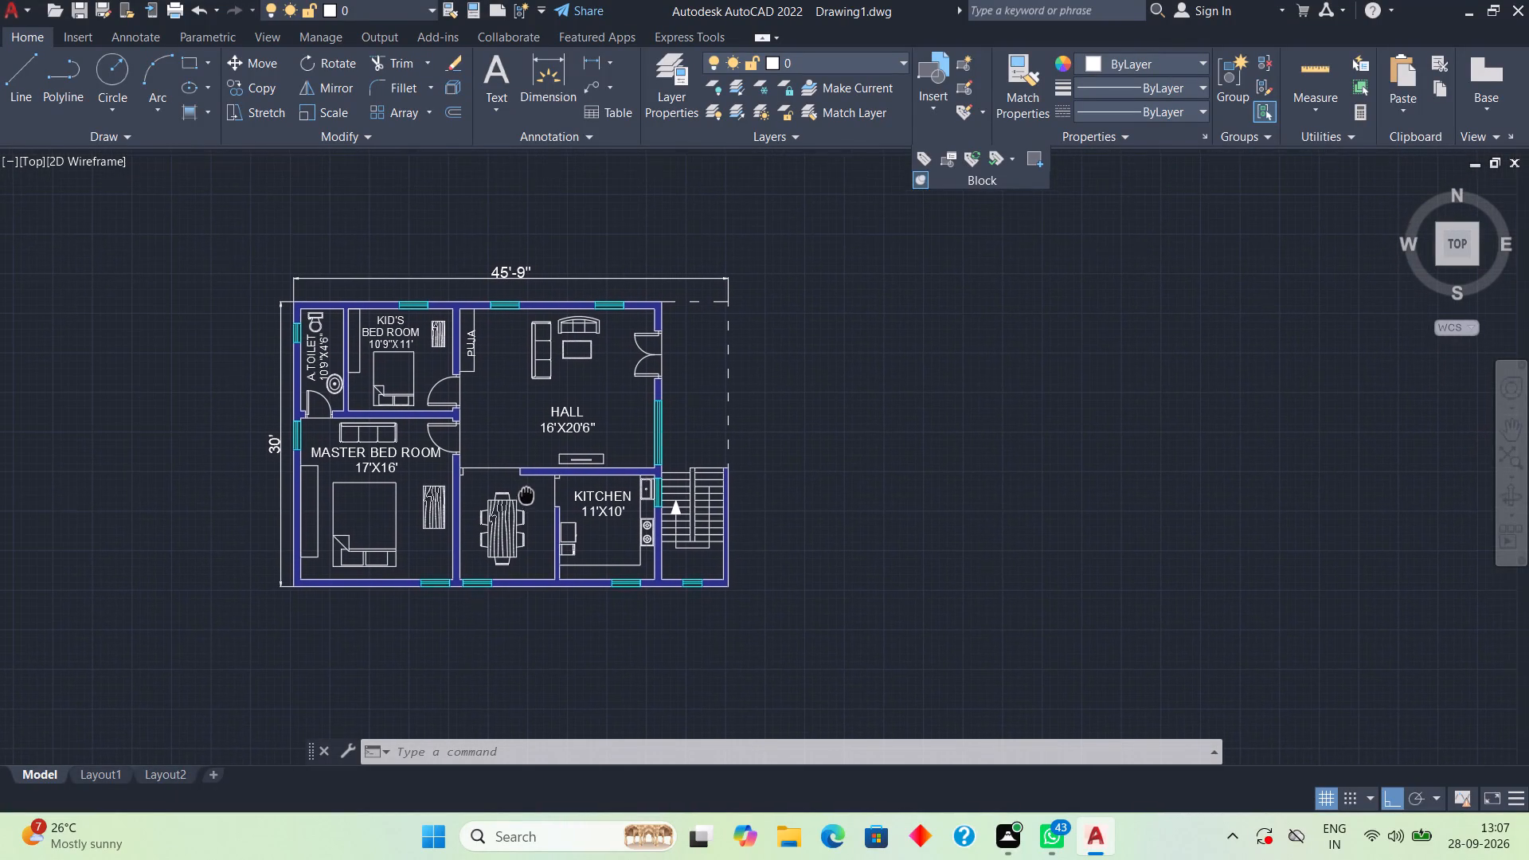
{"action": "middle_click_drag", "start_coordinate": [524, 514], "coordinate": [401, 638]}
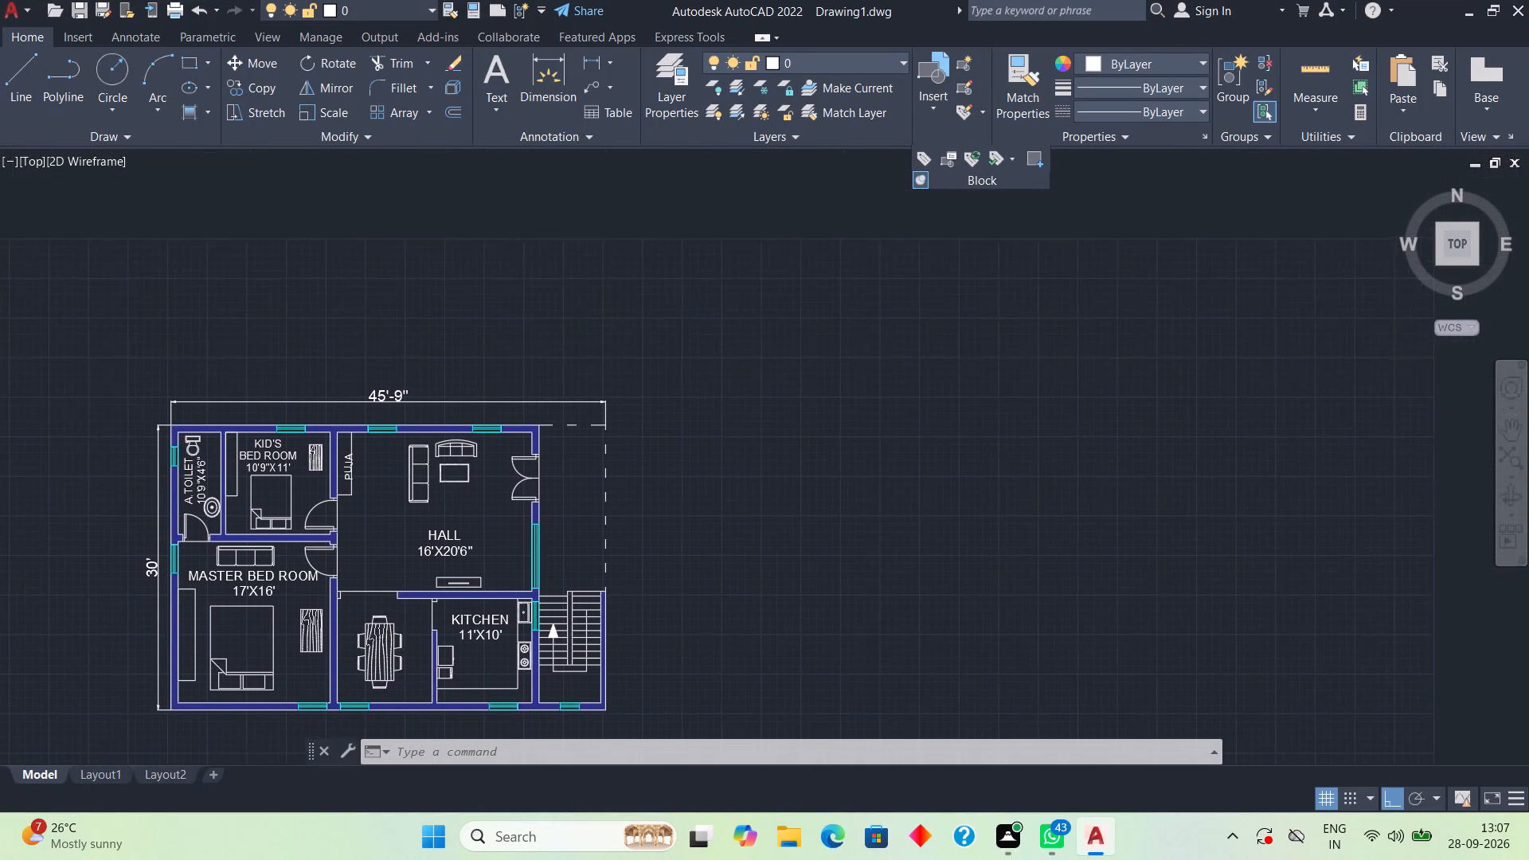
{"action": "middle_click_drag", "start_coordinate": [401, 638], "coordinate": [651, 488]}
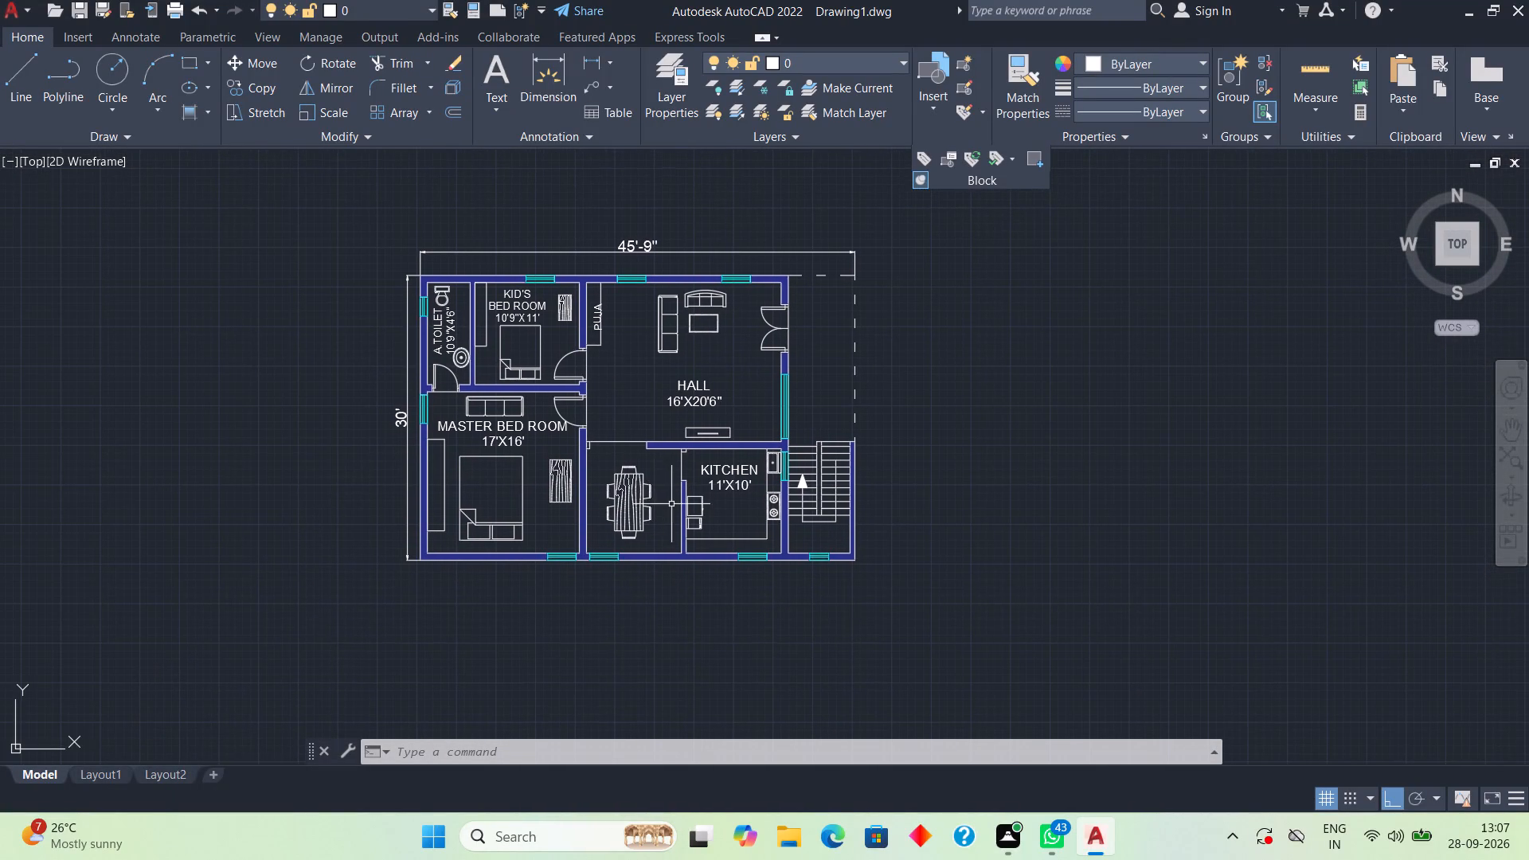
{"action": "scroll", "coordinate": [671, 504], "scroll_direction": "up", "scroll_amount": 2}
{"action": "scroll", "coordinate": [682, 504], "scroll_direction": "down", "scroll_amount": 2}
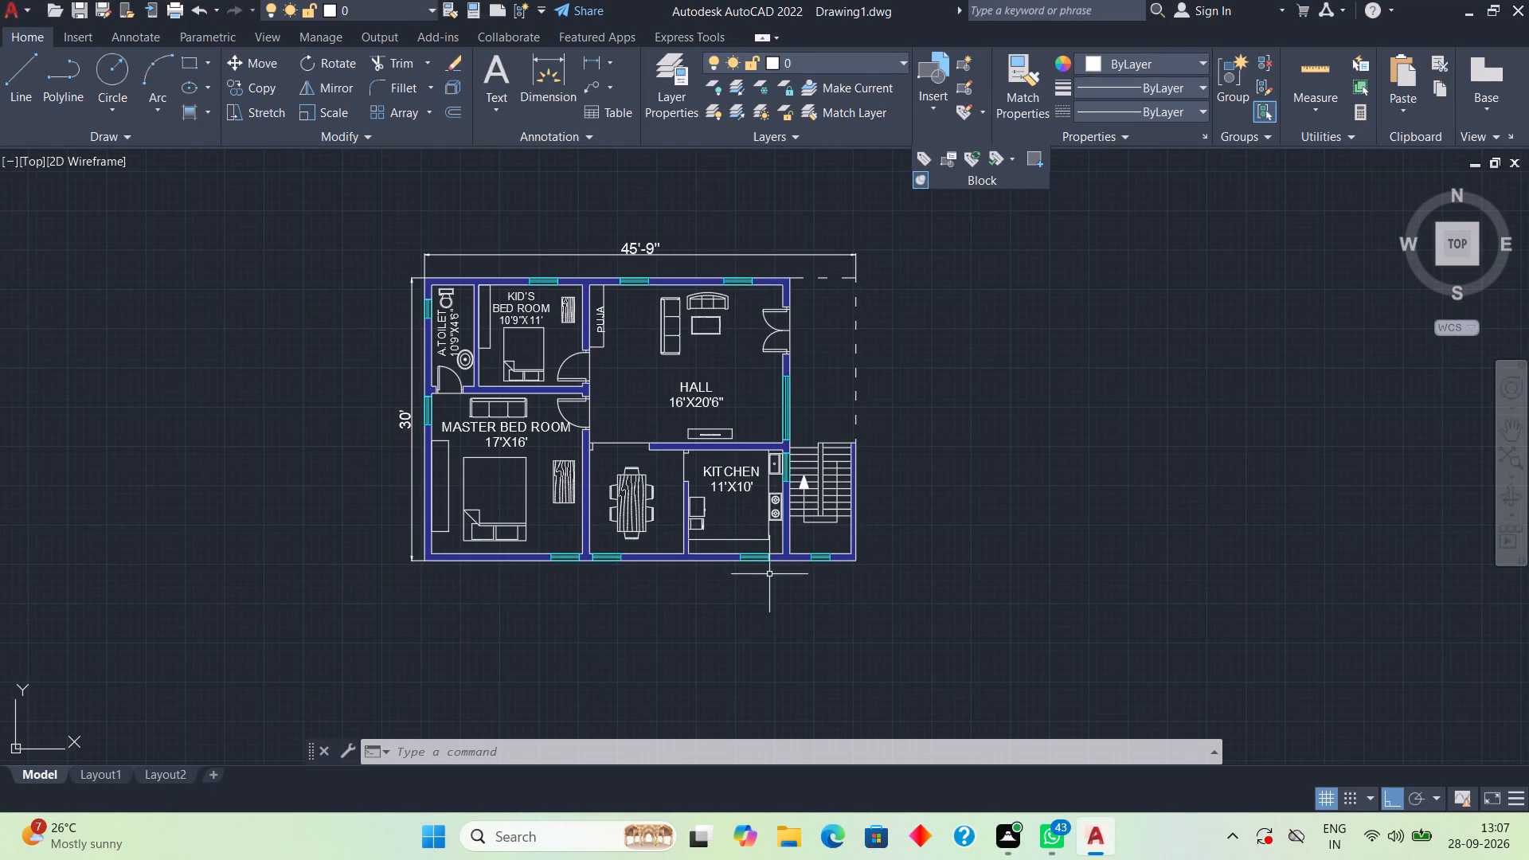
Using the Text command, add a W label just outside each of the three top-wall windows of the hall and kid's bedroom.
{"action": "scroll", "coordinate": [770, 576], "scroll_direction": "up", "scroll_amount": 1}
{"action": "type", "text": "TEXT"}
{"action": "key", "text": "space"}
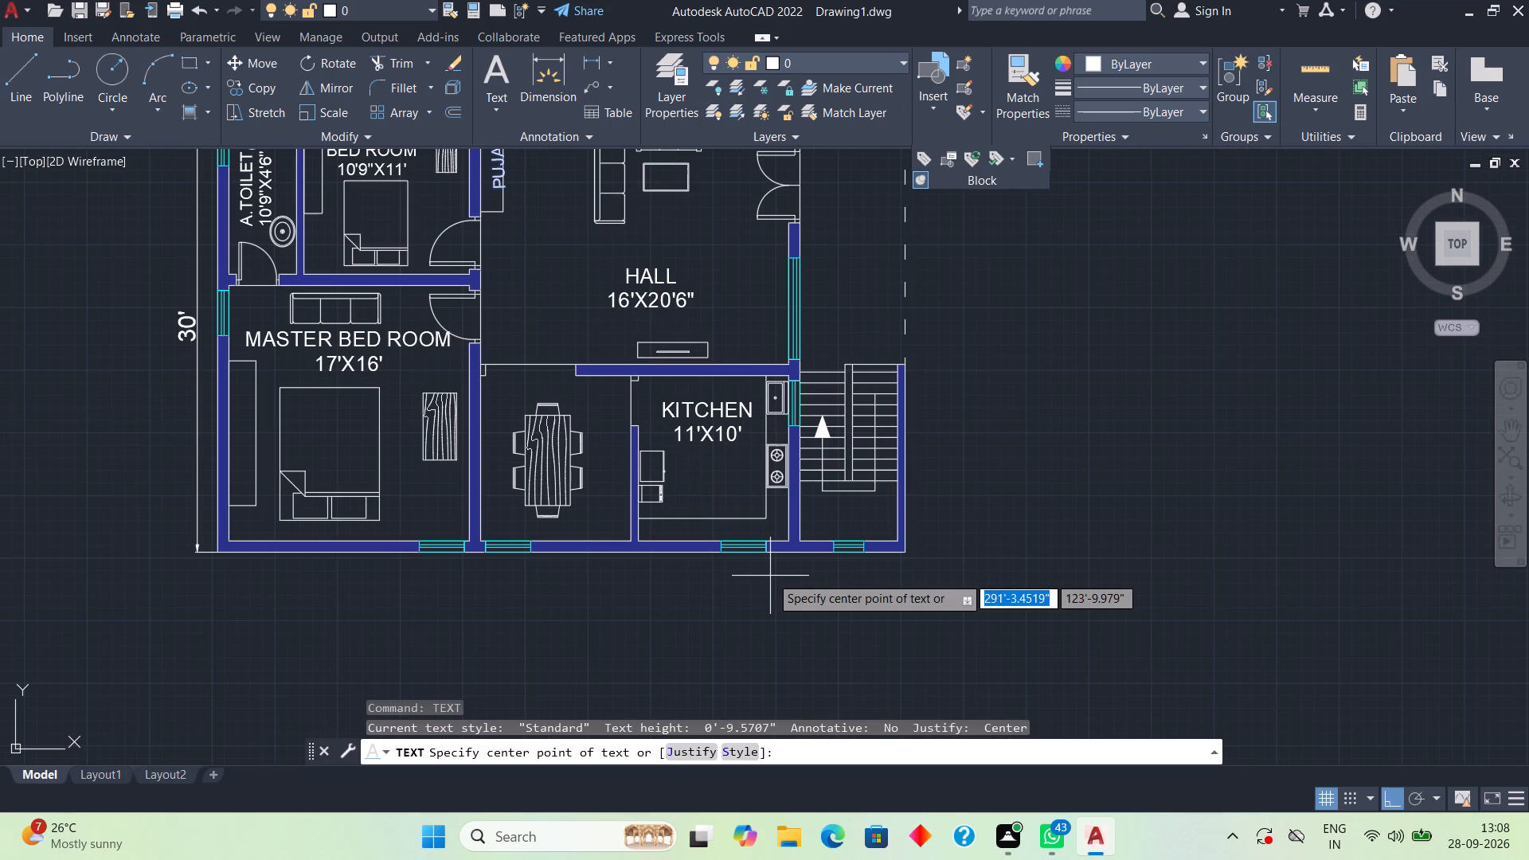
{"action": "key", "text": "space"}
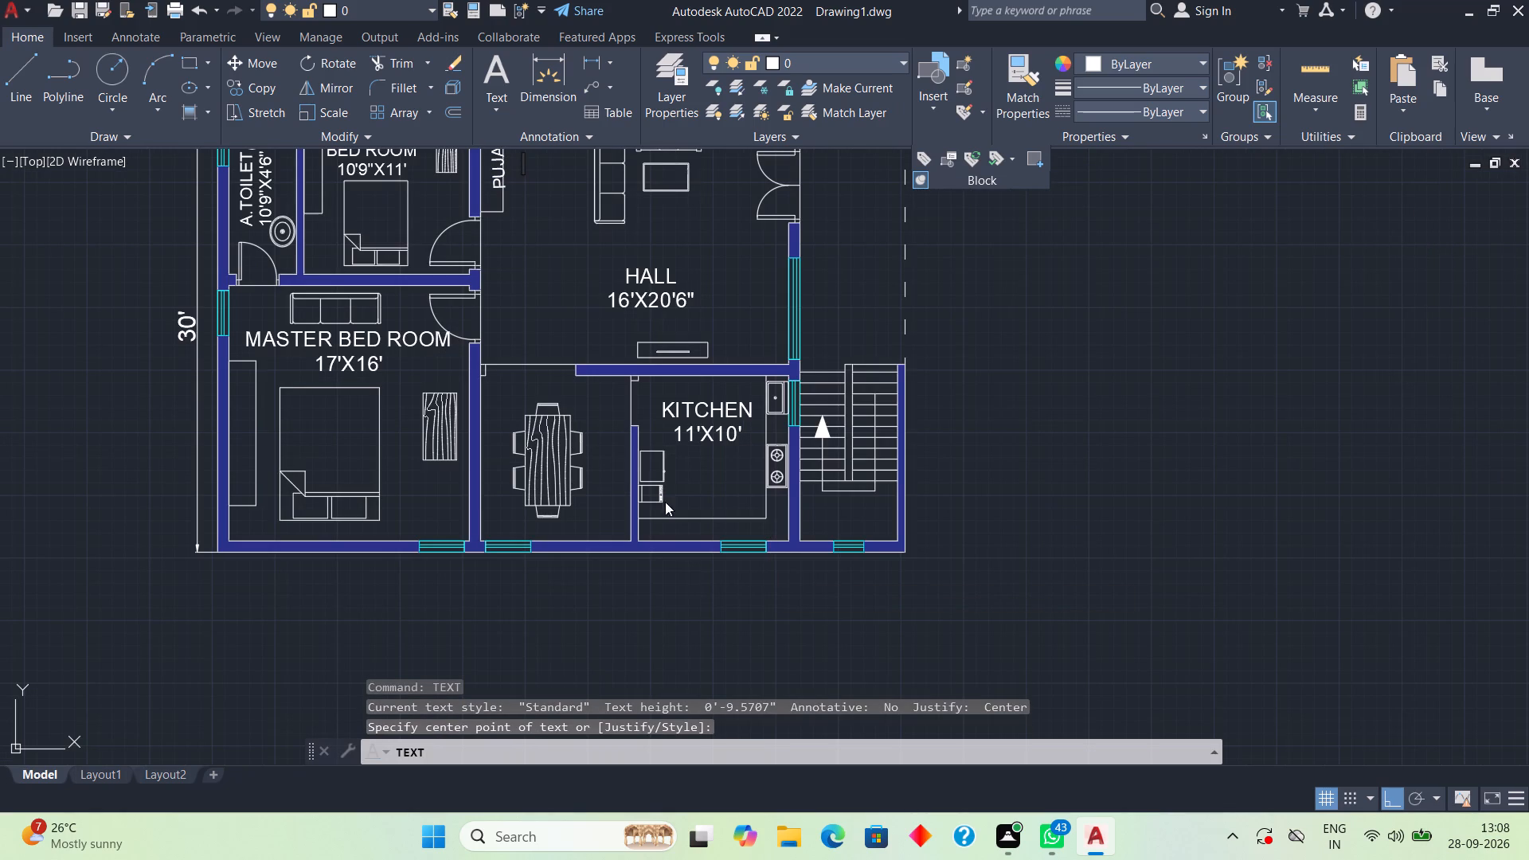
{"action": "middle_click_drag", "start_coordinate": [546, 166], "coordinate": [515, 383]}
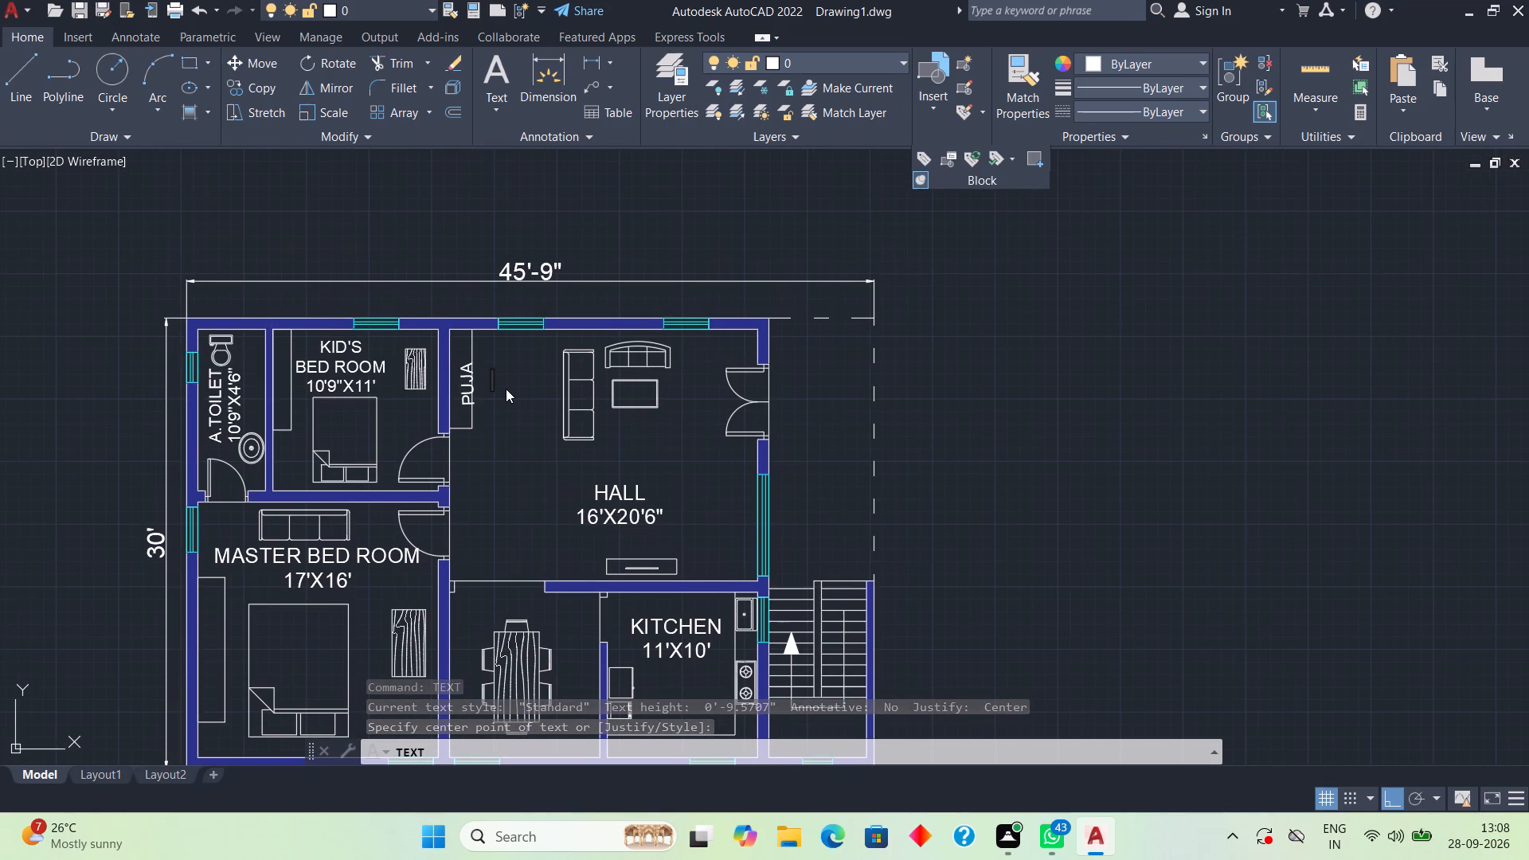
{"action": "left_click", "coordinate": [510, 301]}
{"action": "key", "text": "w"}
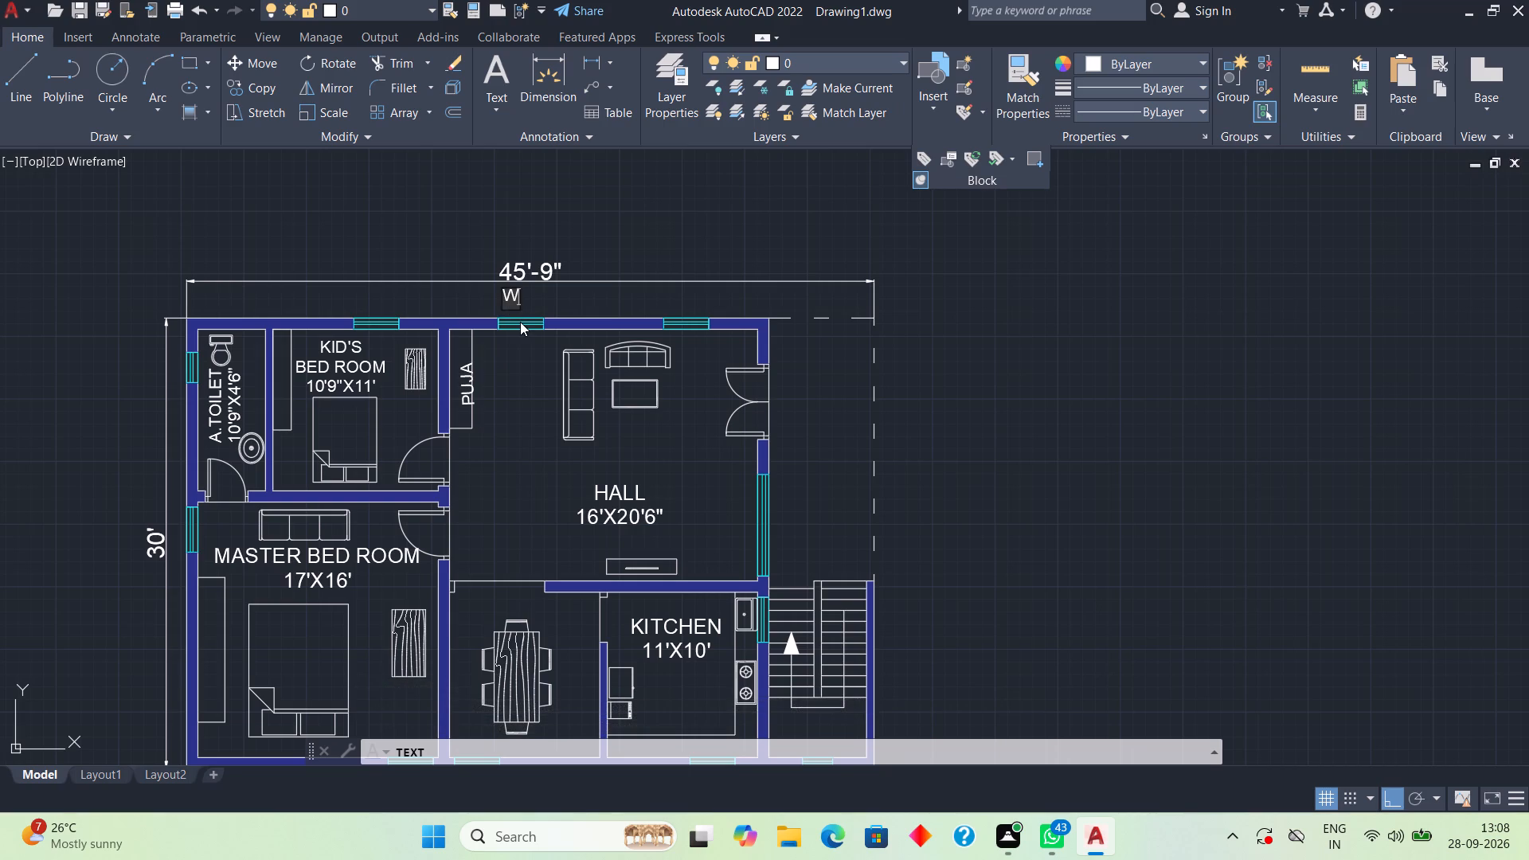
{"action": "key", "text": "BackSpace"}
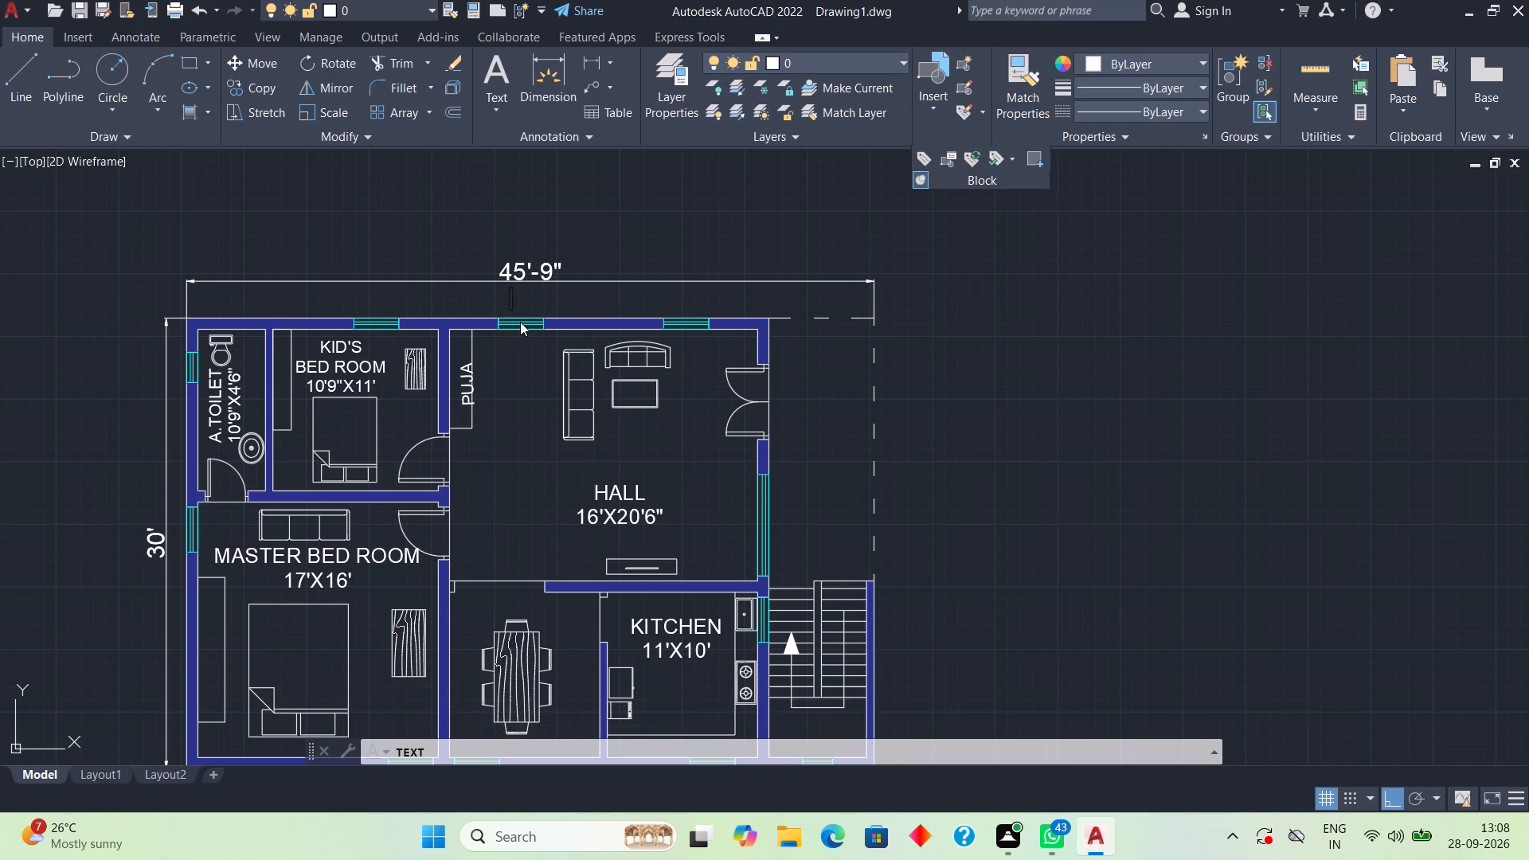
{"action": "left_click", "coordinate": [514, 304]}
{"action": "key", "text": "w"}
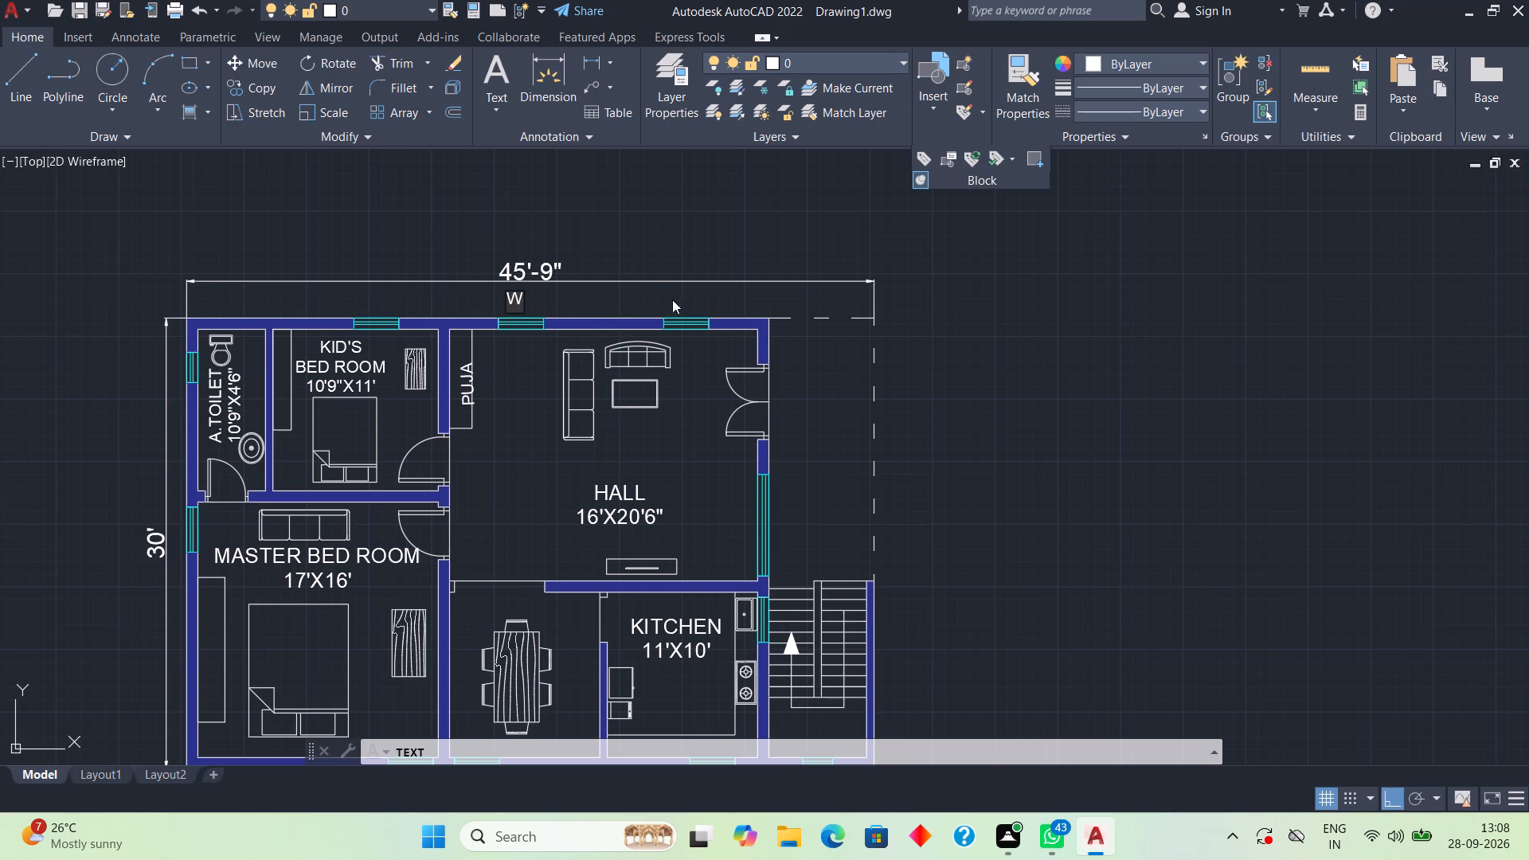
{"action": "left_click", "coordinate": [687, 311]}
{"action": "key", "text": "w"}
{"action": "left_click", "coordinate": [366, 307]}
{"action": "key", "text": "w"}
Add a V label outside the toilet's side-wall opening and a W label outside the master bedroom's side-wall window.
{"action": "left_click", "coordinate": [174, 368]}
{"action": "key", "text": "v"}
{"action": "left_click", "coordinate": [178, 528]}
{"action": "key", "text": "w"}
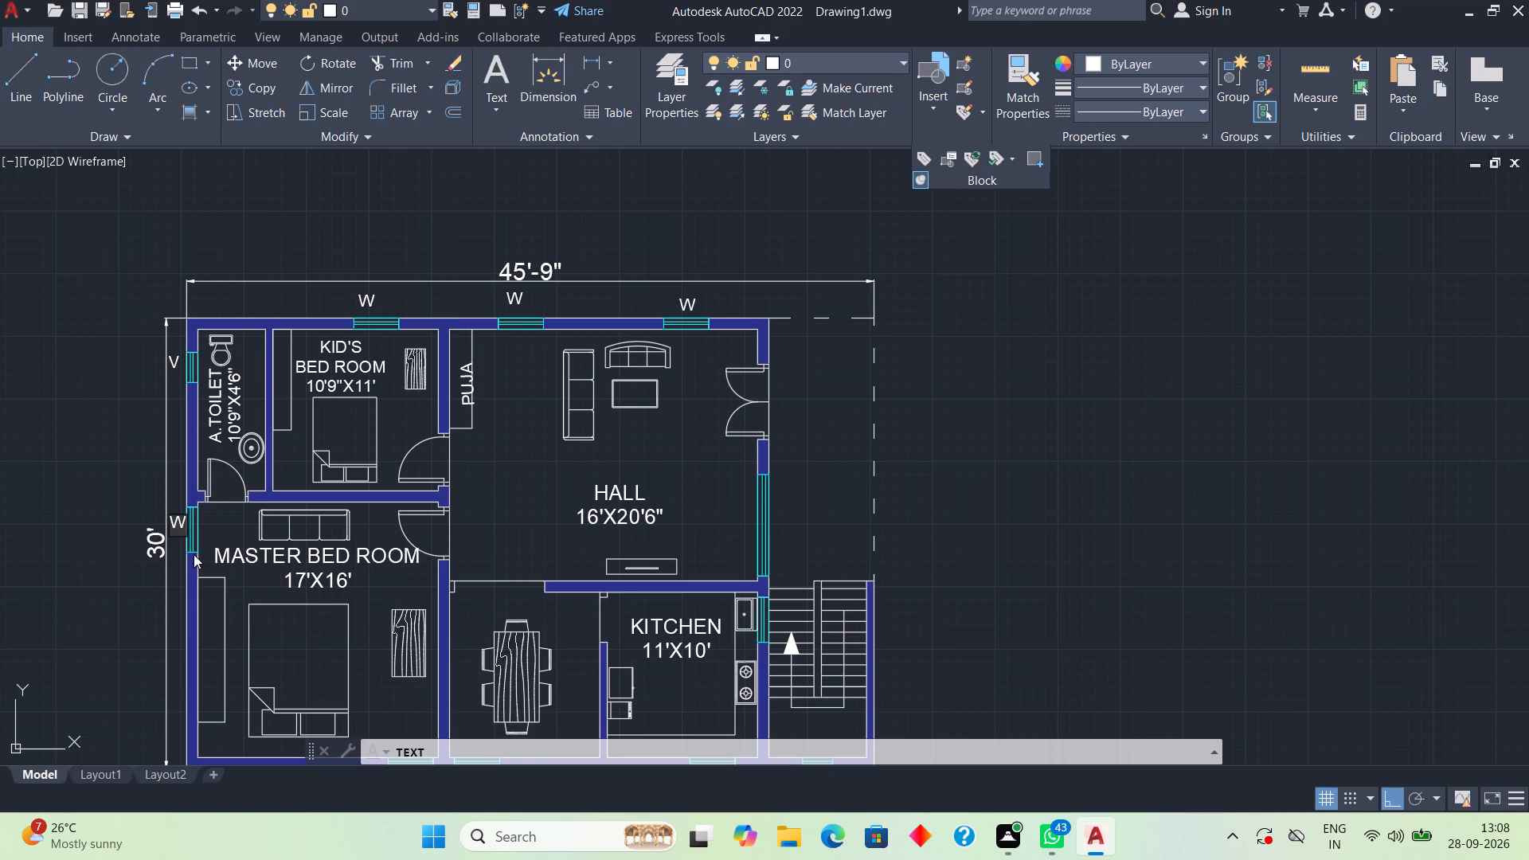
Add a W label just below each bottom-wall window of the master bedroom, dining area and kitchen, clear of the wall.
{"action": "middle_click_drag", "start_coordinate": [233, 551], "coordinate": [291, 352]}
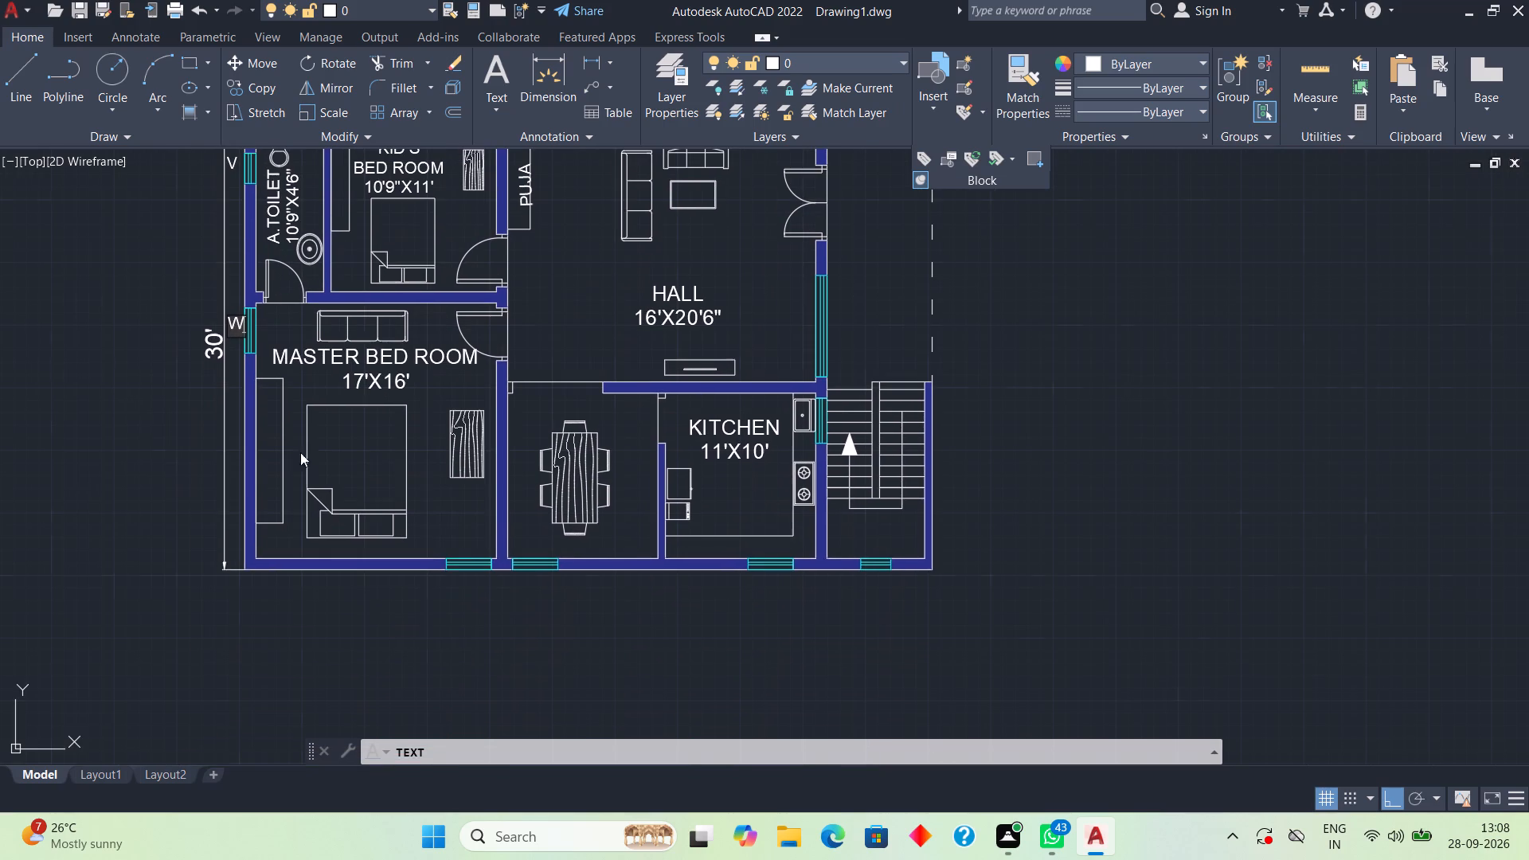
{"action": "left_click", "coordinate": [464, 580]}
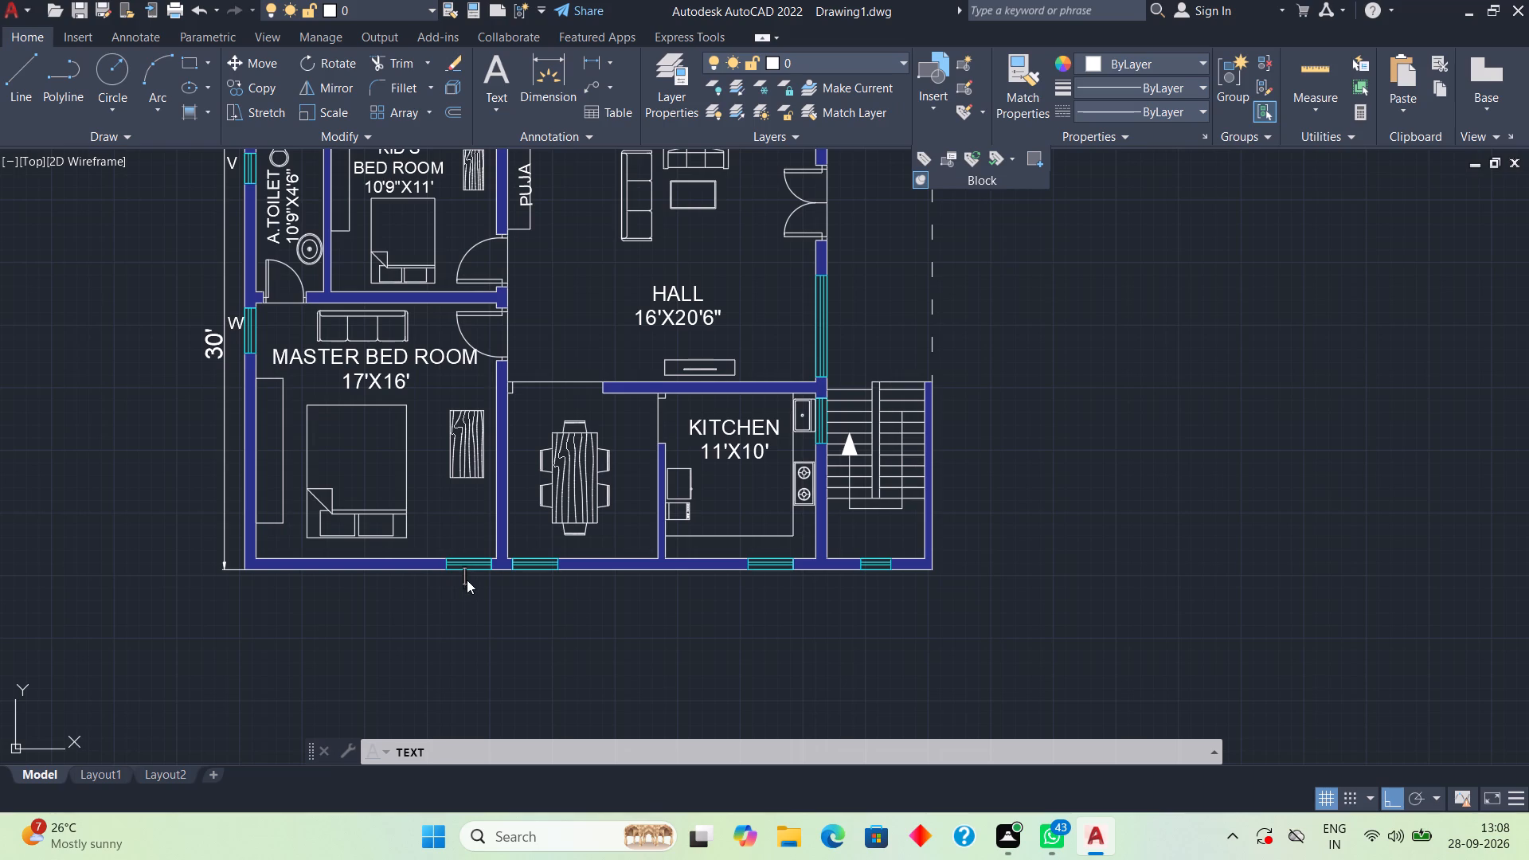
{"action": "key", "text": "w"}
{"action": "key", "text": "BackSpace"}
{"action": "left_click", "coordinate": [467, 587]}
{"action": "key", "text": "w"}
{"action": "left_click", "coordinate": [535, 580]}
{"action": "key", "text": "w"}
{"action": "key", "text": "BackSpace"}
{"action": "left_click", "coordinate": [537, 585]}
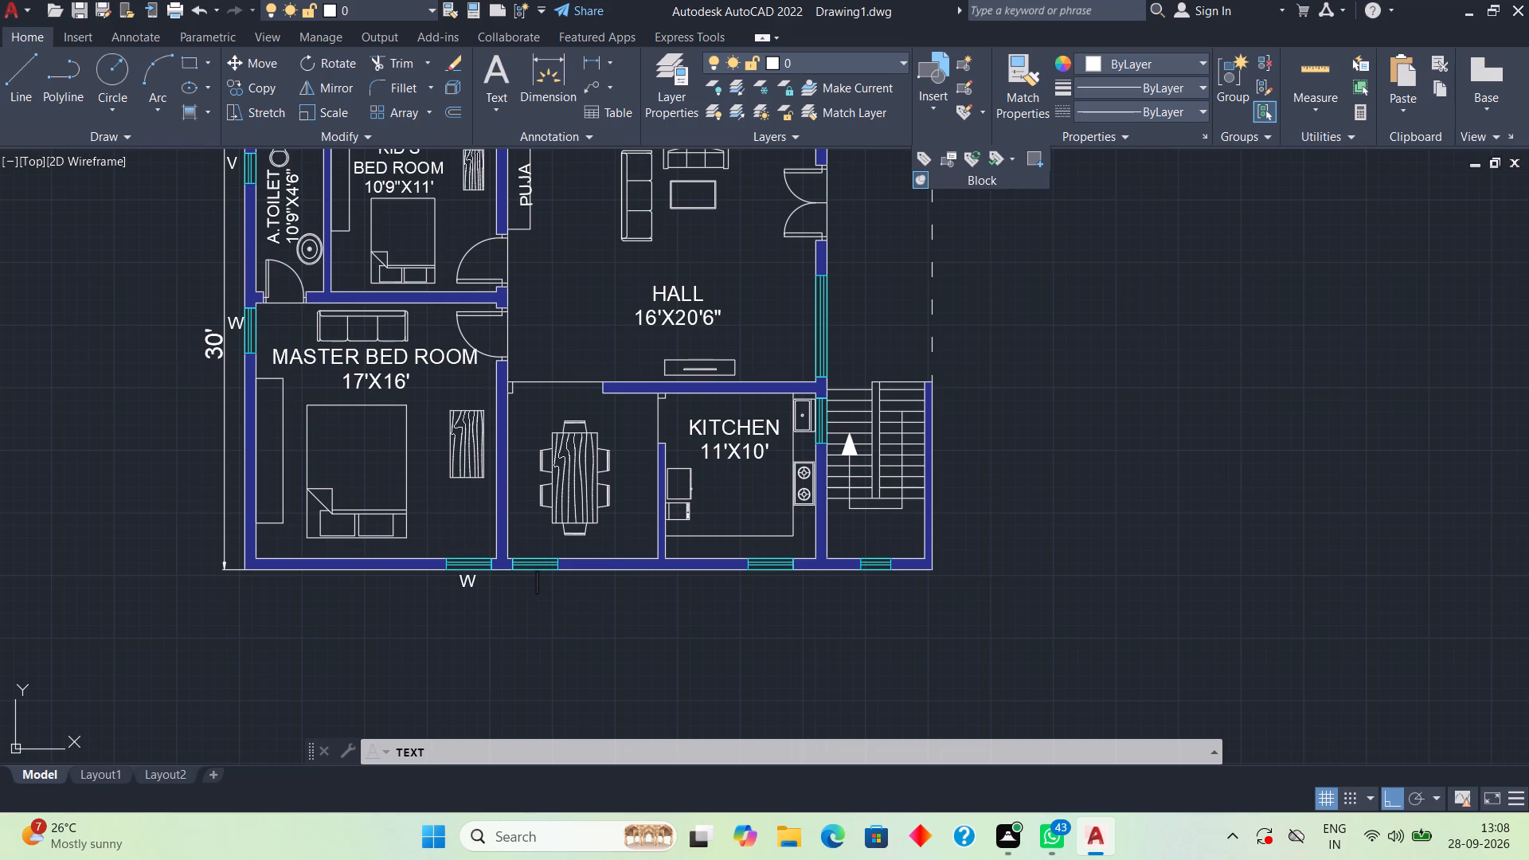
{"action": "key", "text": "w"}
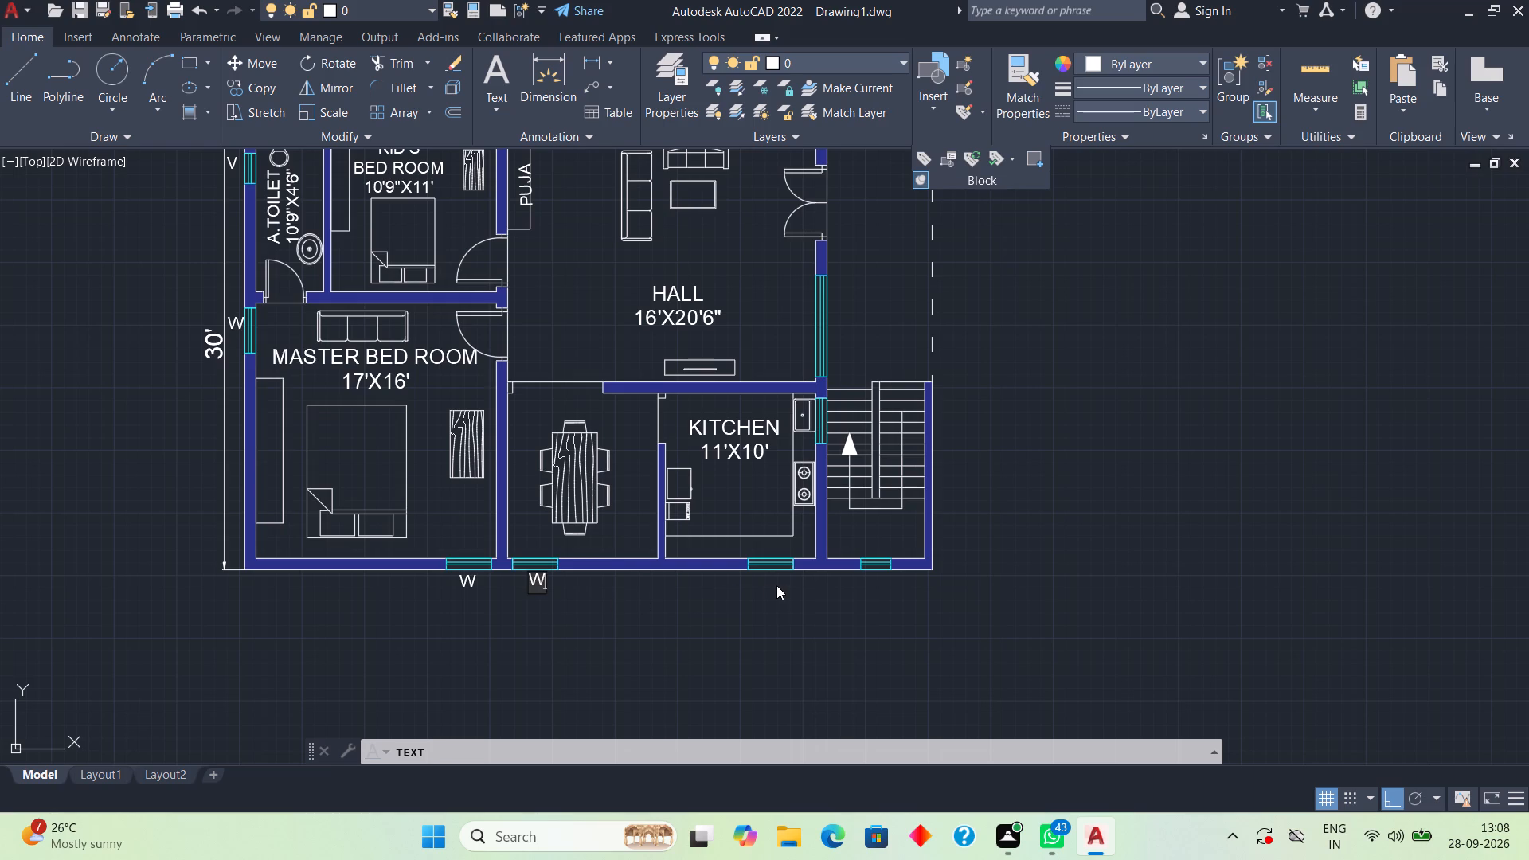
{"action": "left_click", "coordinate": [776, 585]}
{"action": "key", "text": "w"}
Add a V label just below the staircase's bottom-wall opening.
{"action": "left_click", "coordinate": [874, 580]}
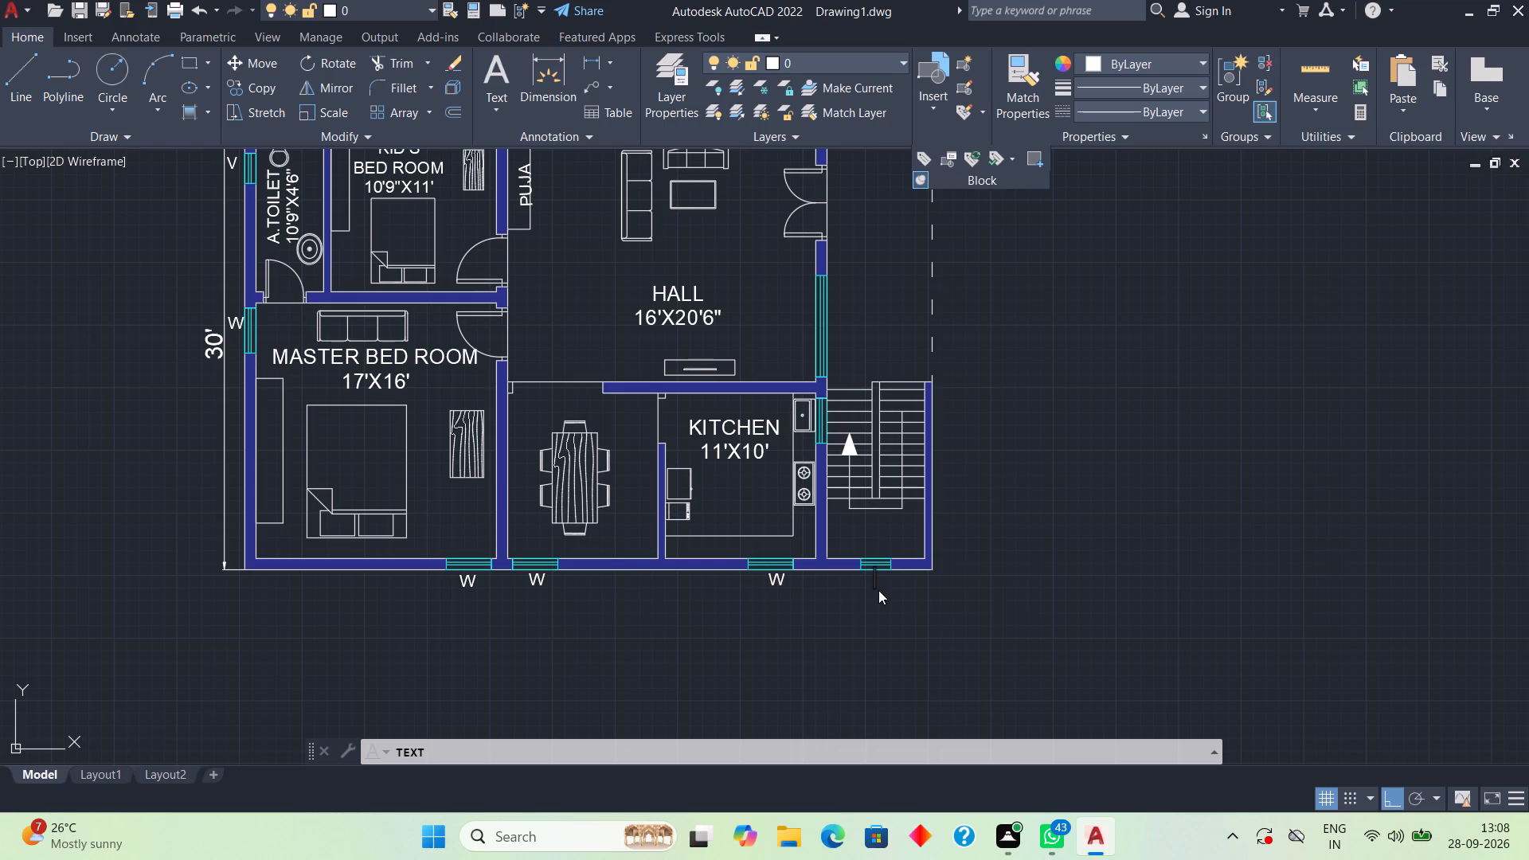
{"action": "left_click", "coordinate": [878, 590]}
{"action": "key", "text": "v"}
{"action": "scroll", "coordinate": [890, 582], "scroll_direction": "down", "scroll_amount": 1}
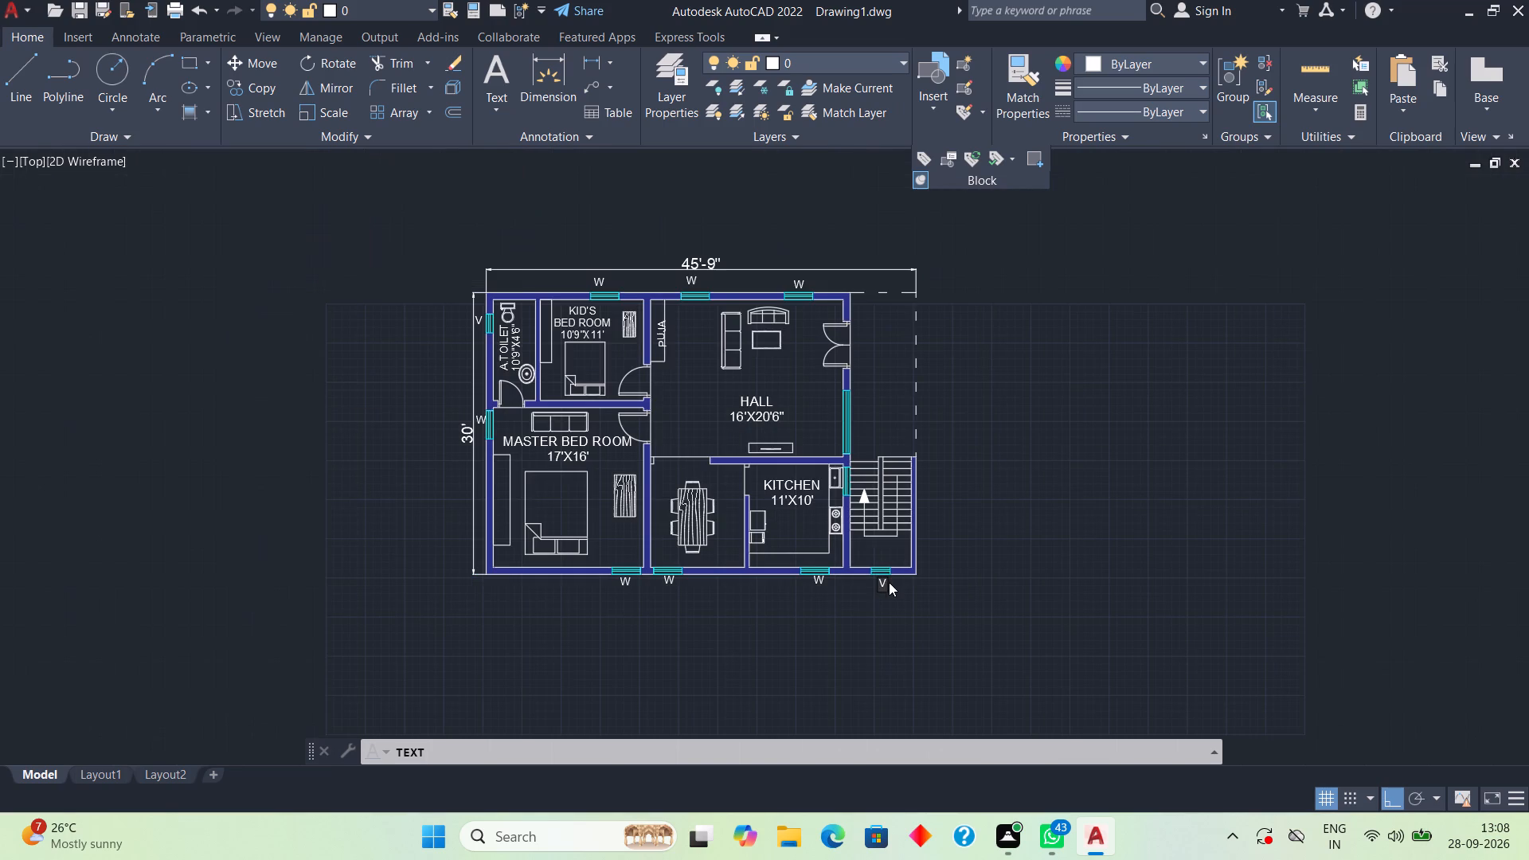
Add a two-line label reading DINING and 11'X10' just above the dining table in the dining area.
{"action": "left_click", "coordinate": [893, 580]}
{"action": "left_click", "coordinate": [942, 530]}
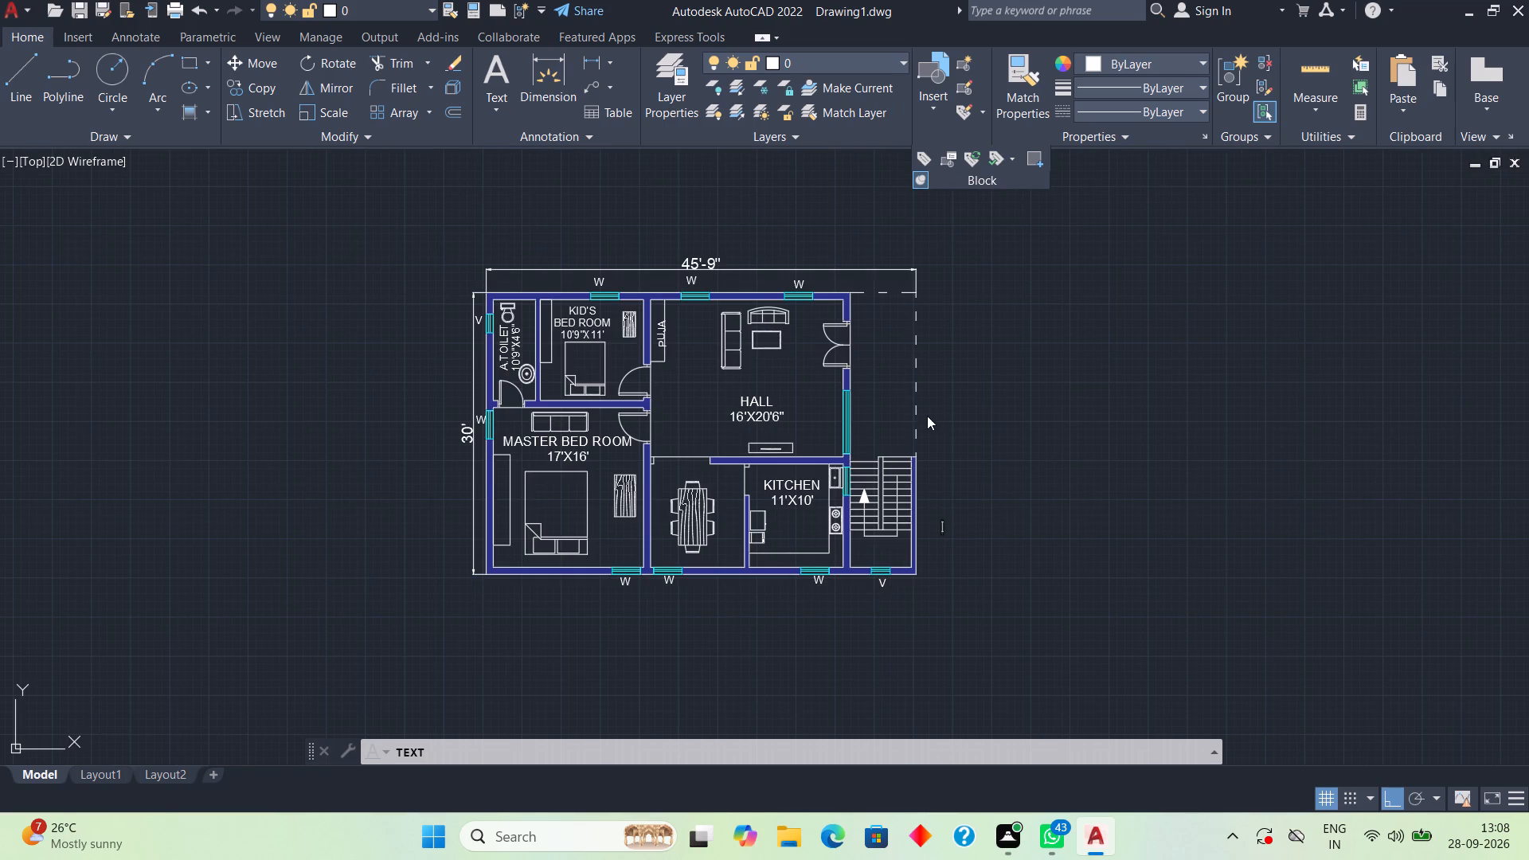
{"action": "left_click", "coordinate": [927, 416]}
{"action": "left_click", "coordinate": [686, 472]}
{"action": "type", "text": "DINING"}
{"action": "key", "text": "Return"}
{"action": "type", "text": "11"}
{"action": "type", "text": "'X10'"}
{"action": "left_click", "coordinate": [860, 428]}
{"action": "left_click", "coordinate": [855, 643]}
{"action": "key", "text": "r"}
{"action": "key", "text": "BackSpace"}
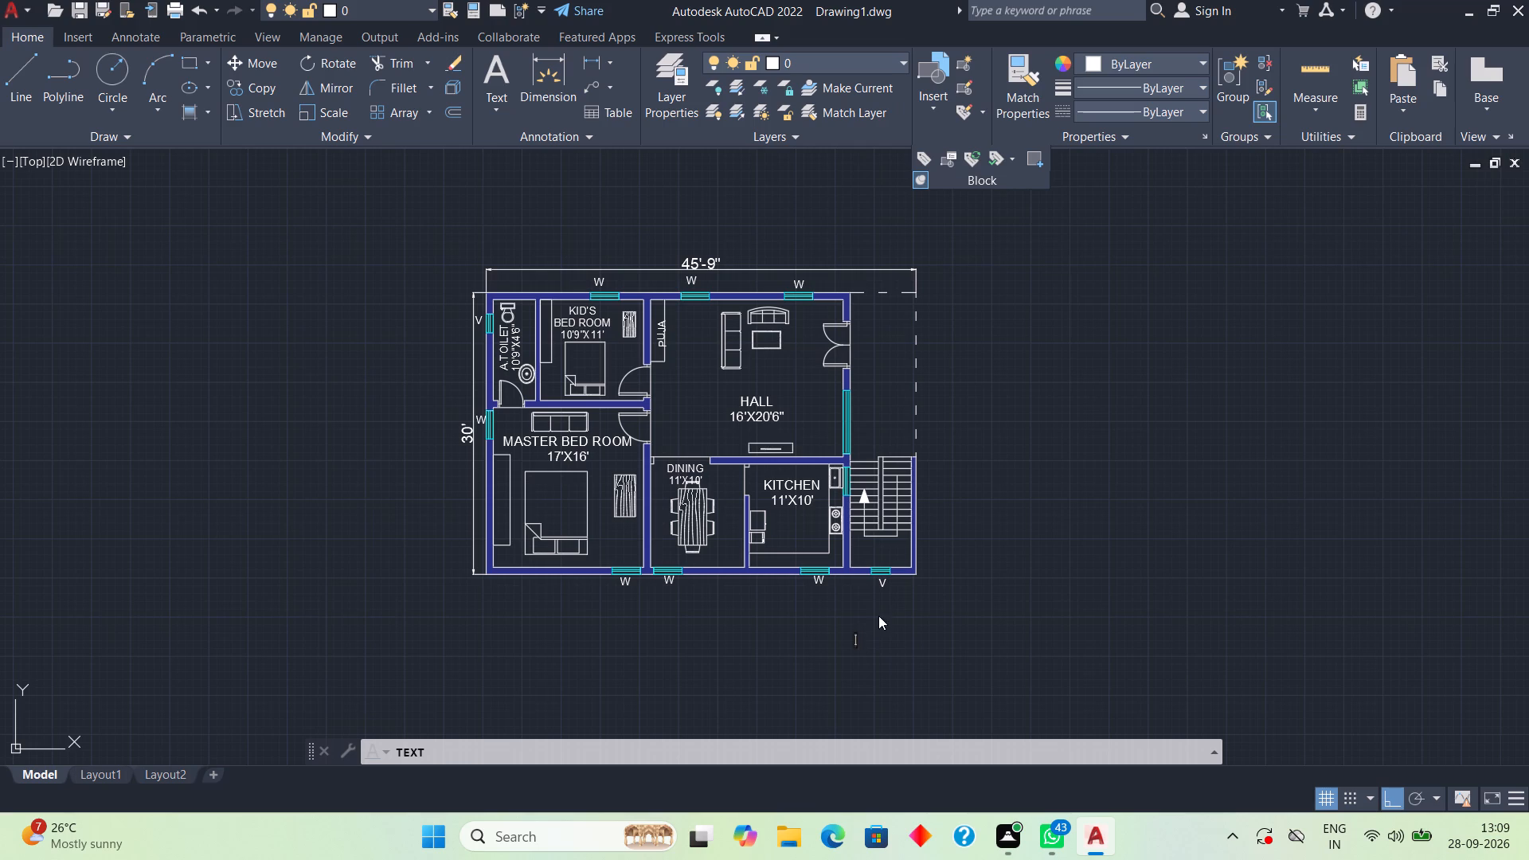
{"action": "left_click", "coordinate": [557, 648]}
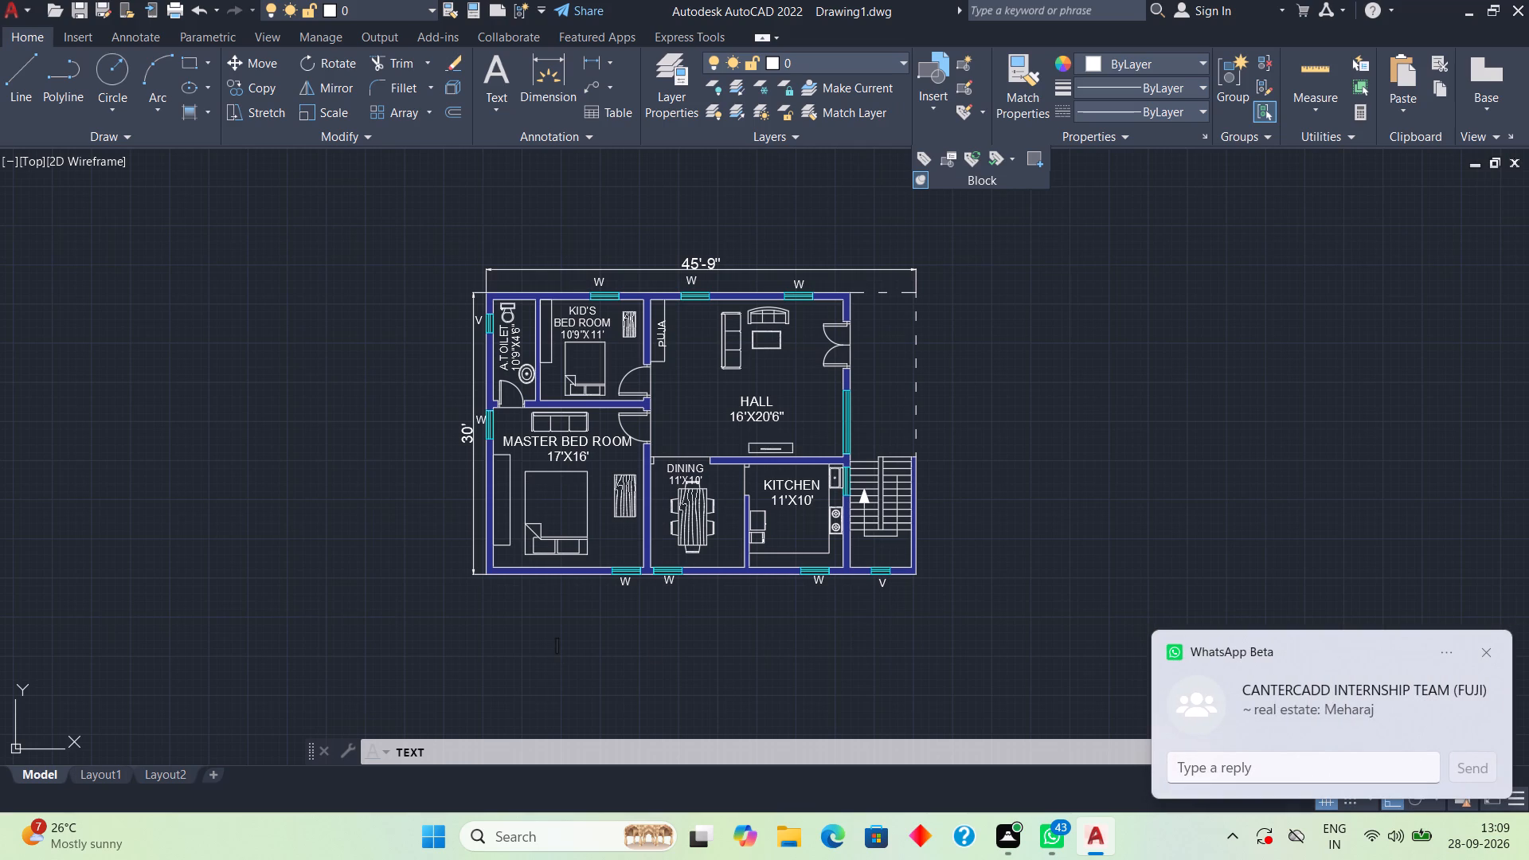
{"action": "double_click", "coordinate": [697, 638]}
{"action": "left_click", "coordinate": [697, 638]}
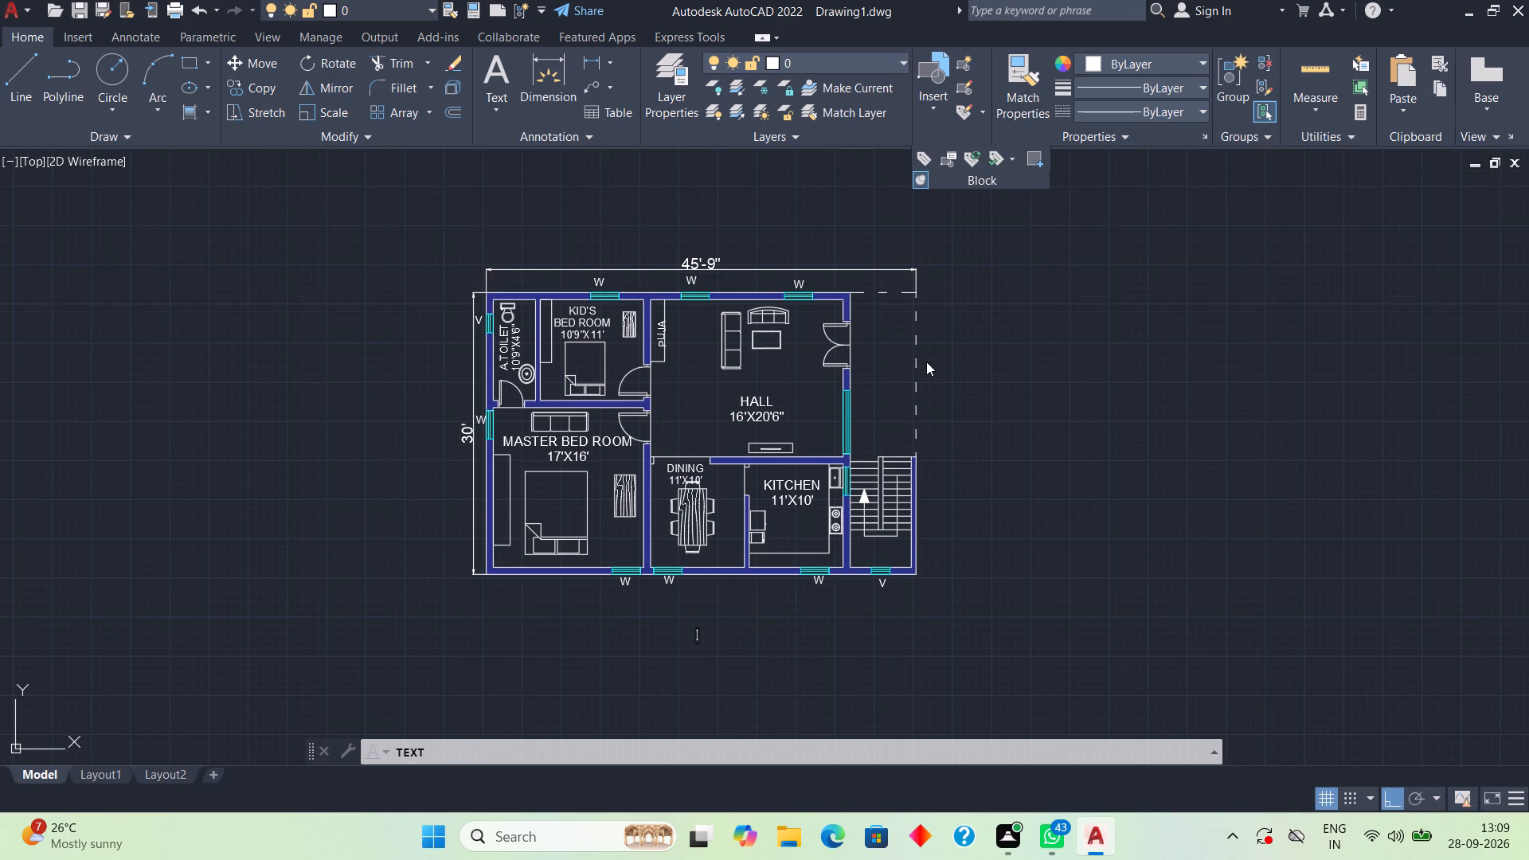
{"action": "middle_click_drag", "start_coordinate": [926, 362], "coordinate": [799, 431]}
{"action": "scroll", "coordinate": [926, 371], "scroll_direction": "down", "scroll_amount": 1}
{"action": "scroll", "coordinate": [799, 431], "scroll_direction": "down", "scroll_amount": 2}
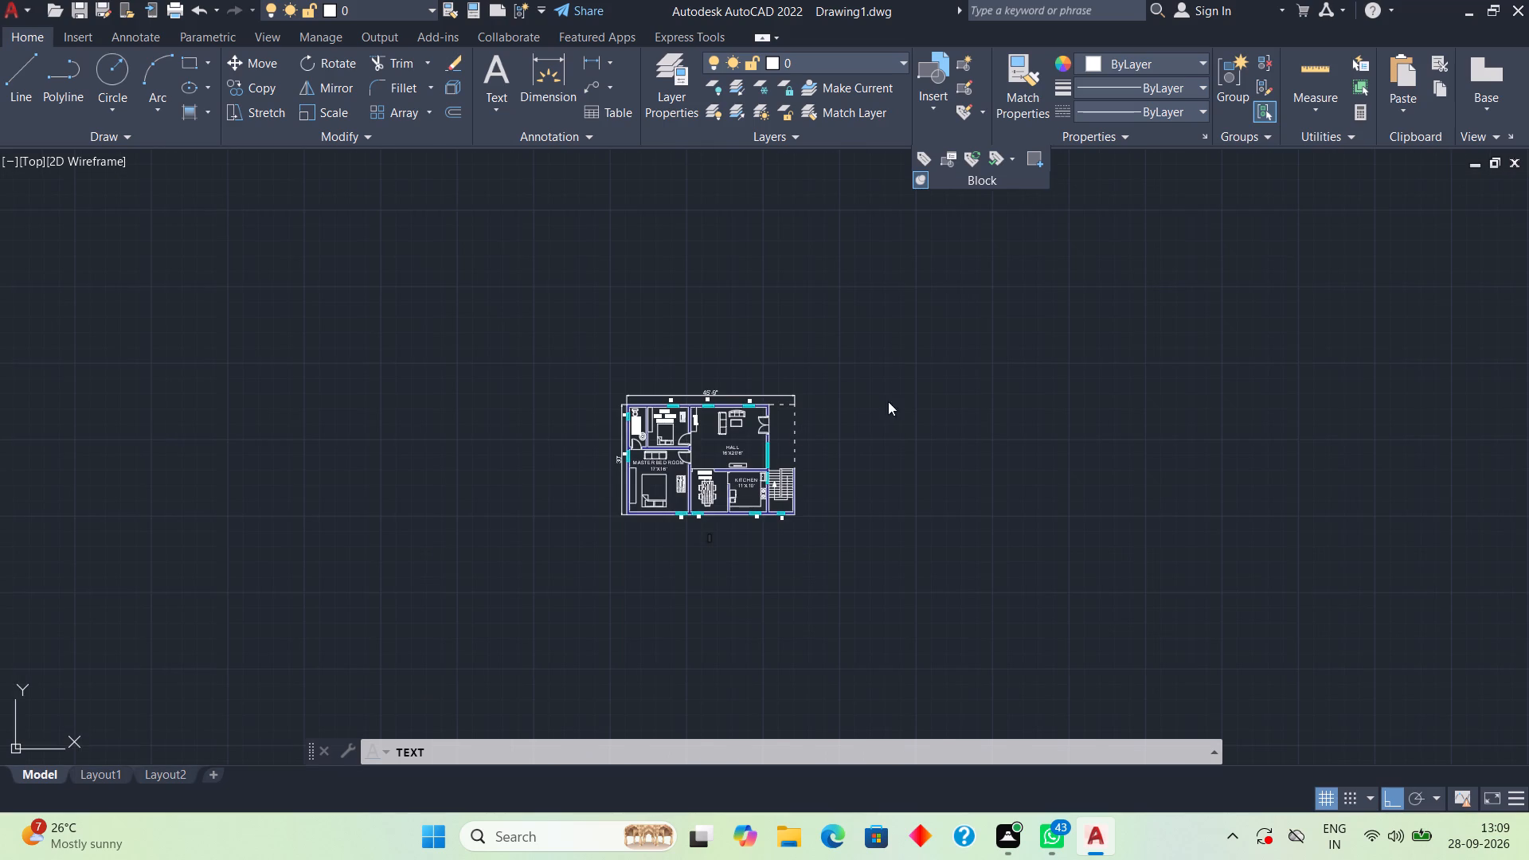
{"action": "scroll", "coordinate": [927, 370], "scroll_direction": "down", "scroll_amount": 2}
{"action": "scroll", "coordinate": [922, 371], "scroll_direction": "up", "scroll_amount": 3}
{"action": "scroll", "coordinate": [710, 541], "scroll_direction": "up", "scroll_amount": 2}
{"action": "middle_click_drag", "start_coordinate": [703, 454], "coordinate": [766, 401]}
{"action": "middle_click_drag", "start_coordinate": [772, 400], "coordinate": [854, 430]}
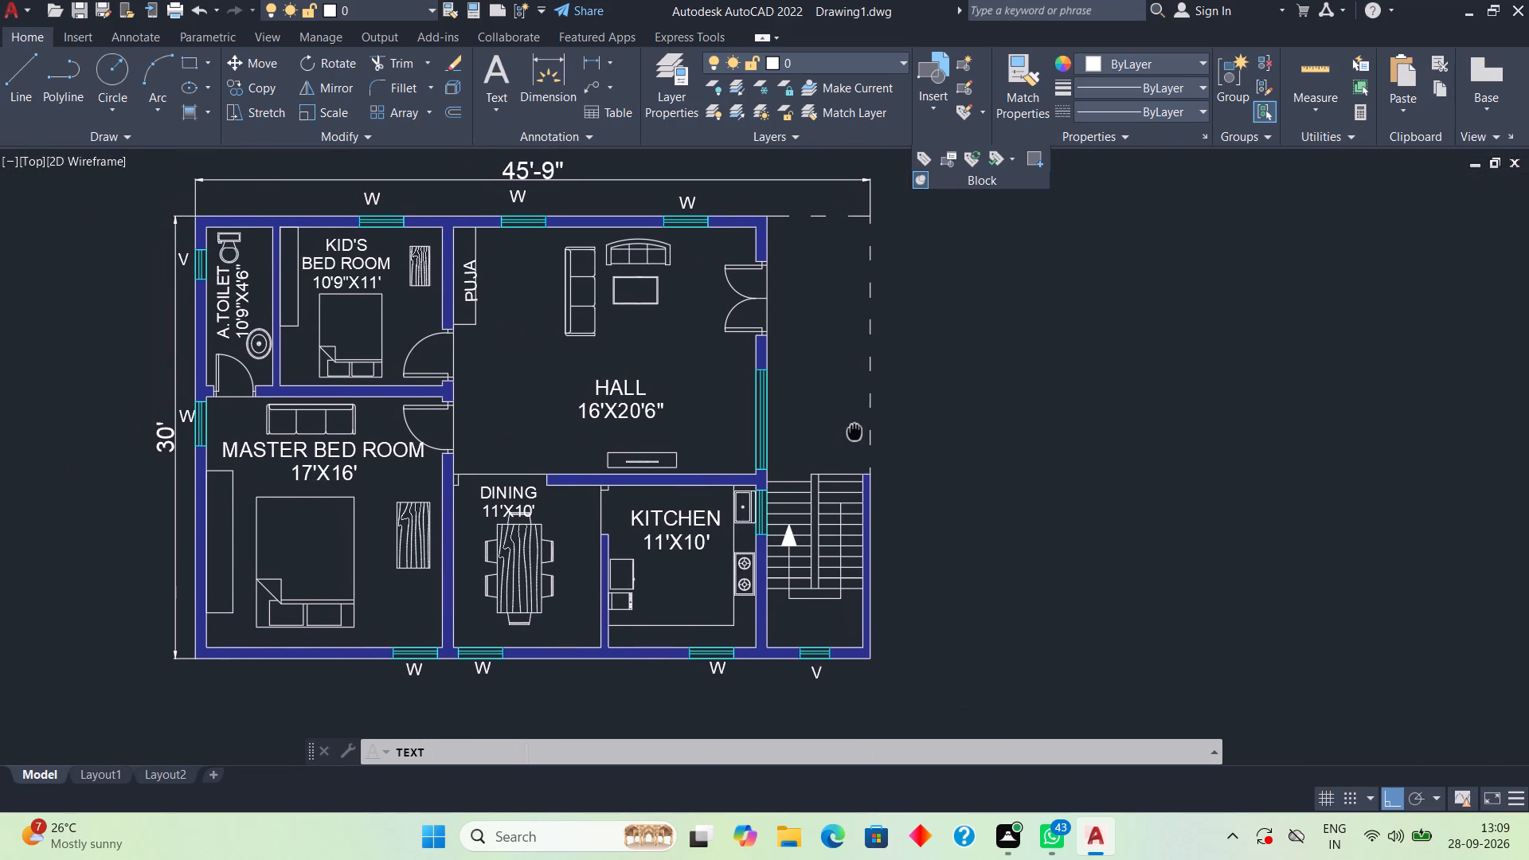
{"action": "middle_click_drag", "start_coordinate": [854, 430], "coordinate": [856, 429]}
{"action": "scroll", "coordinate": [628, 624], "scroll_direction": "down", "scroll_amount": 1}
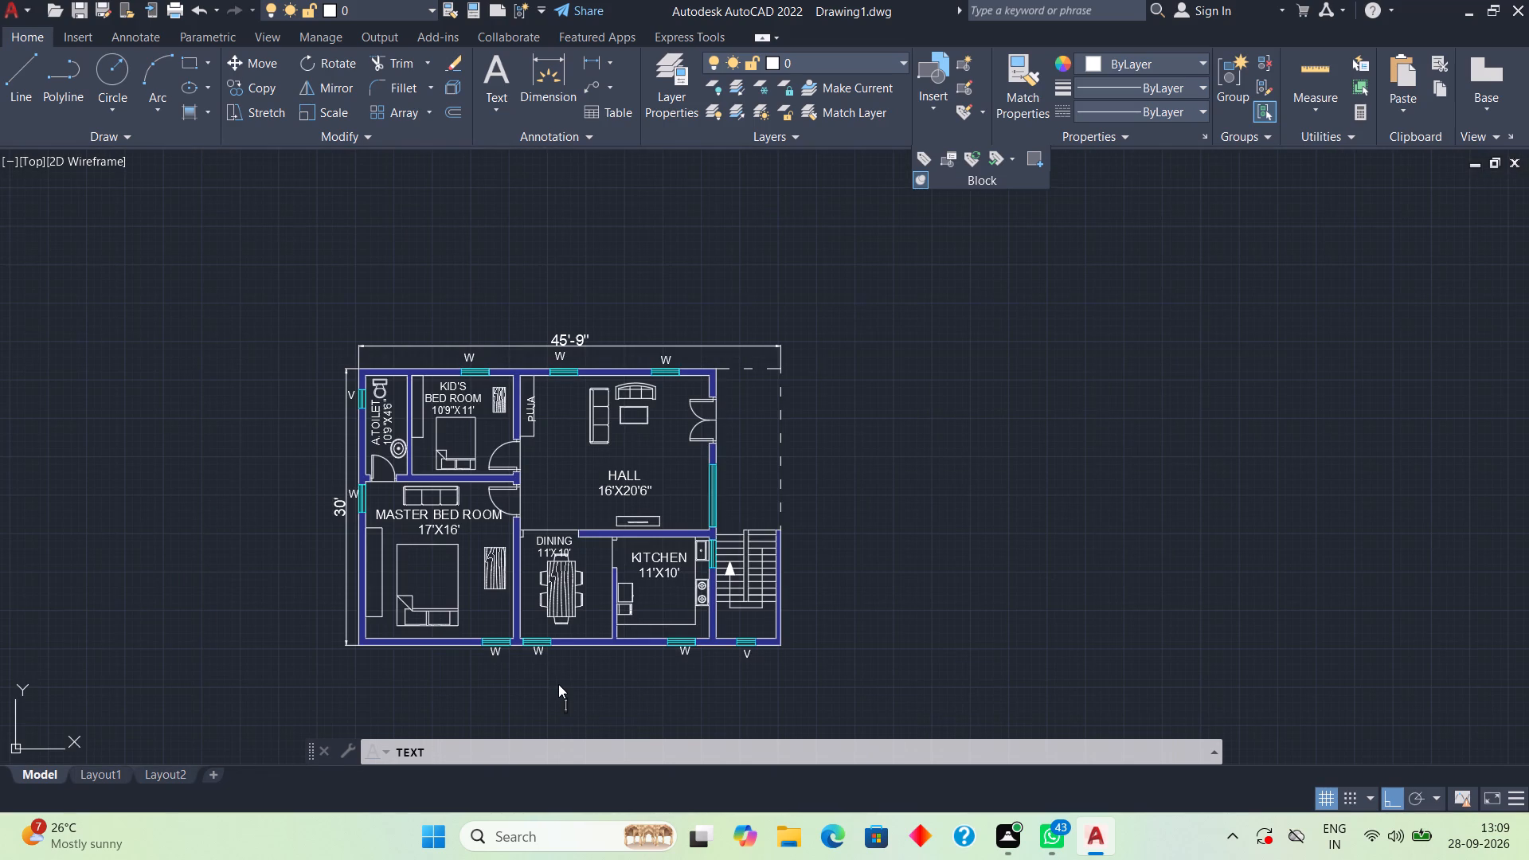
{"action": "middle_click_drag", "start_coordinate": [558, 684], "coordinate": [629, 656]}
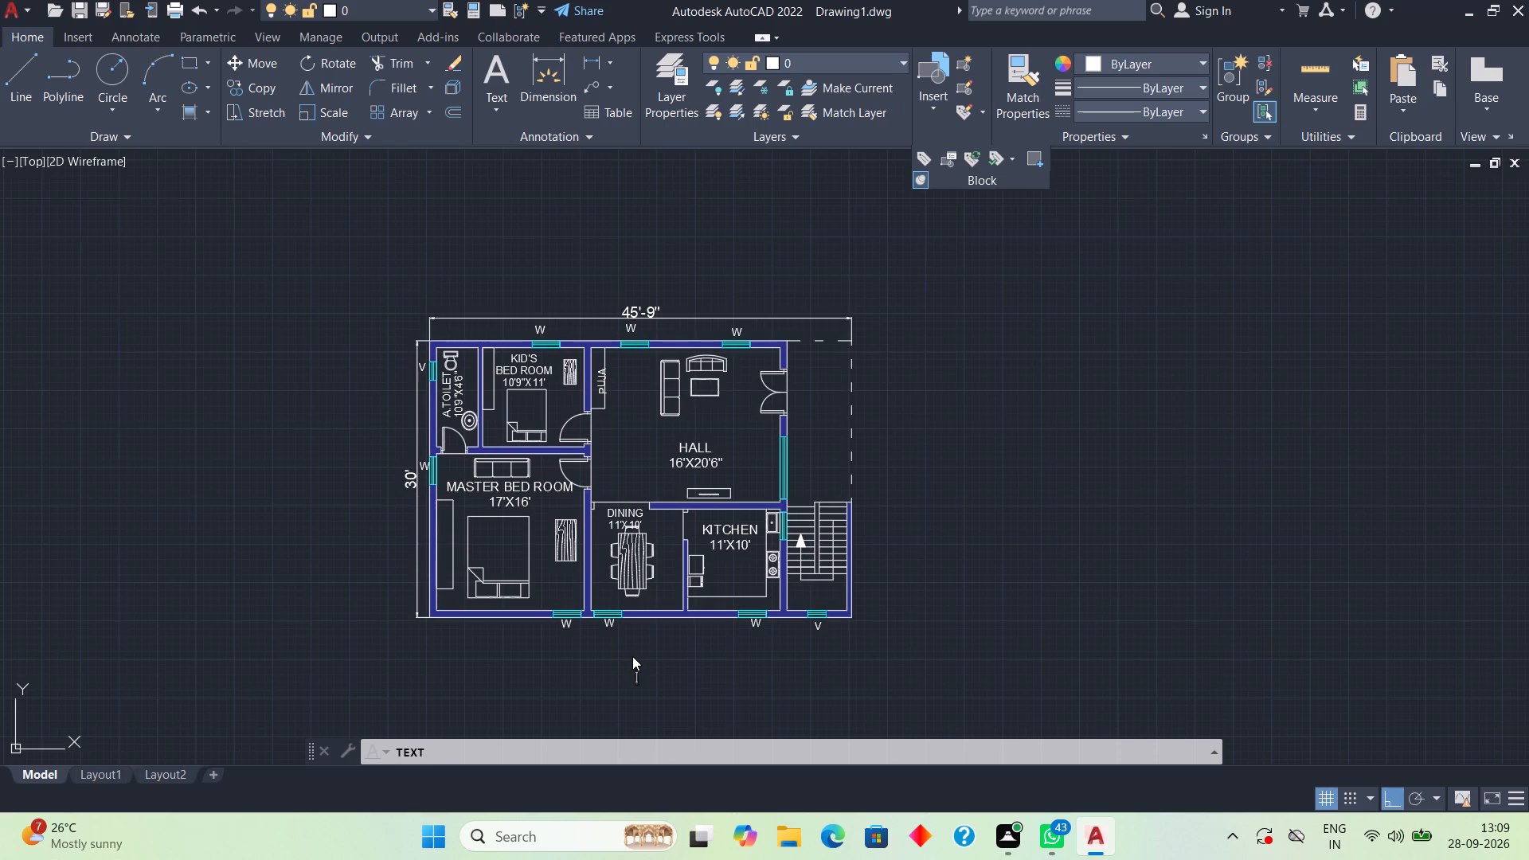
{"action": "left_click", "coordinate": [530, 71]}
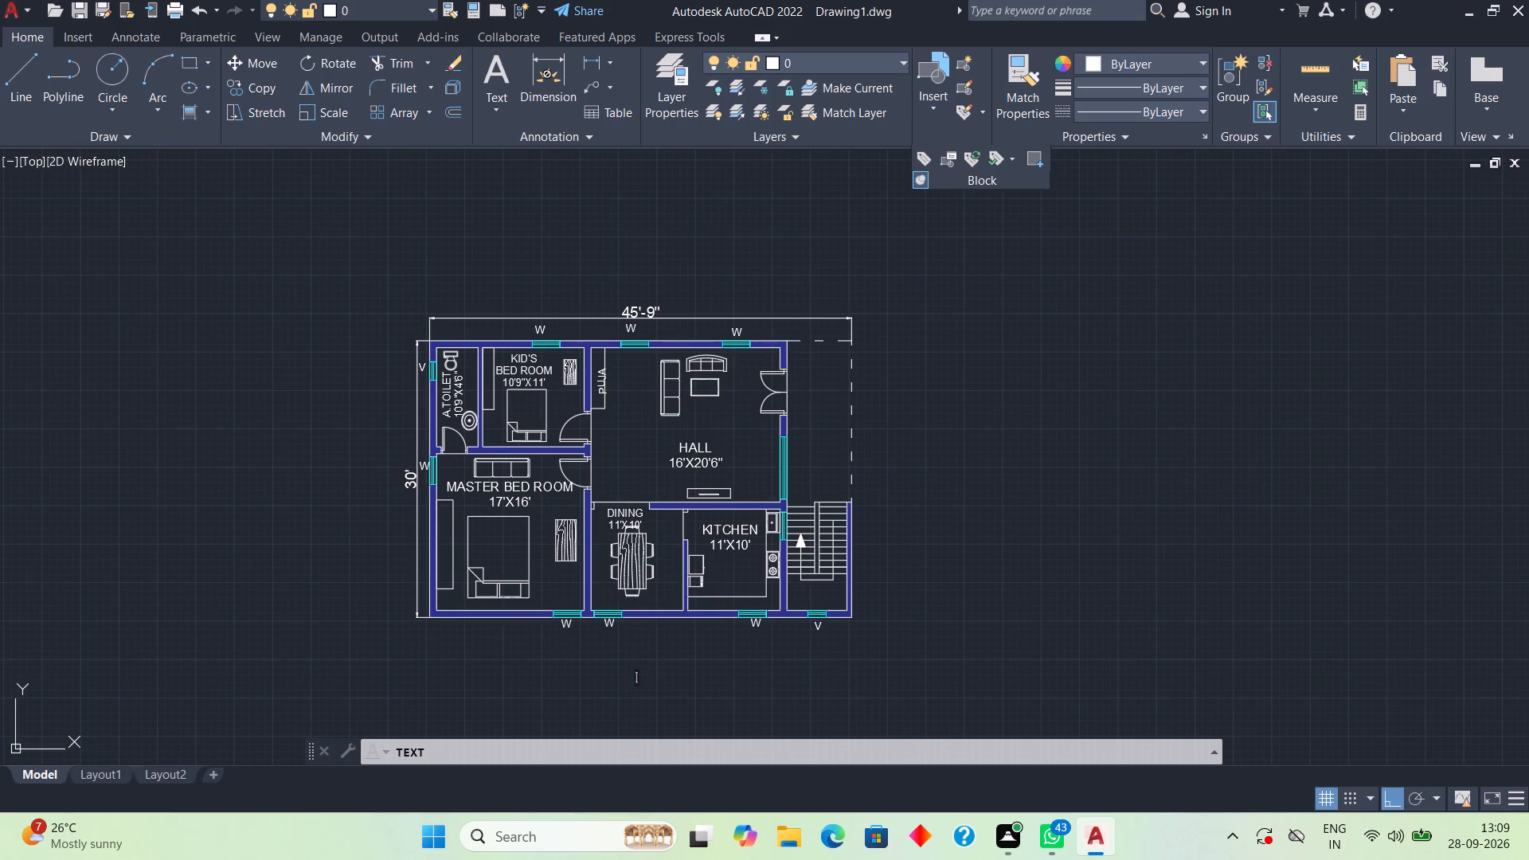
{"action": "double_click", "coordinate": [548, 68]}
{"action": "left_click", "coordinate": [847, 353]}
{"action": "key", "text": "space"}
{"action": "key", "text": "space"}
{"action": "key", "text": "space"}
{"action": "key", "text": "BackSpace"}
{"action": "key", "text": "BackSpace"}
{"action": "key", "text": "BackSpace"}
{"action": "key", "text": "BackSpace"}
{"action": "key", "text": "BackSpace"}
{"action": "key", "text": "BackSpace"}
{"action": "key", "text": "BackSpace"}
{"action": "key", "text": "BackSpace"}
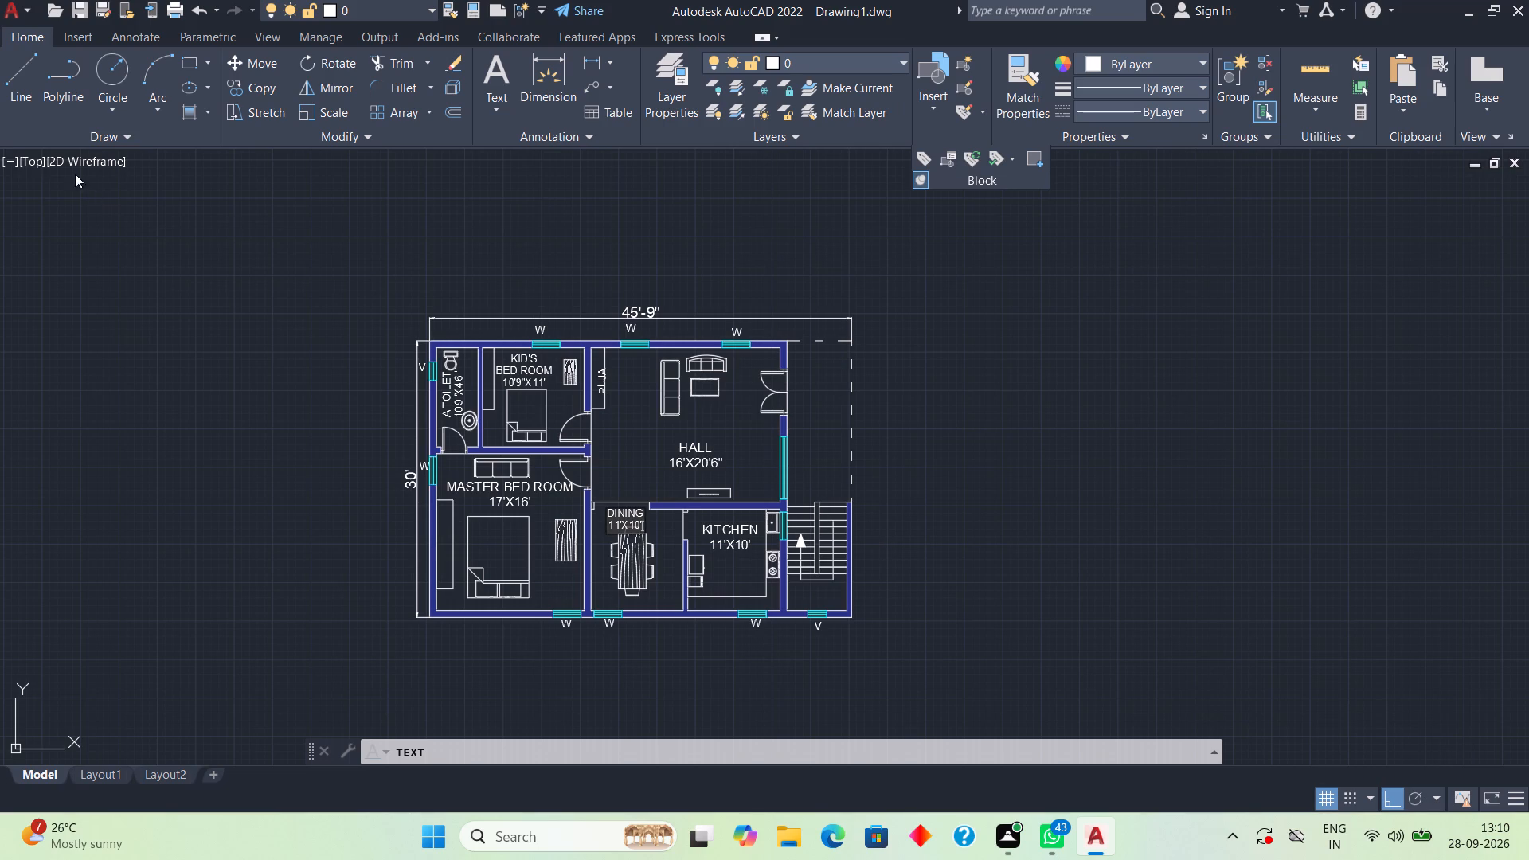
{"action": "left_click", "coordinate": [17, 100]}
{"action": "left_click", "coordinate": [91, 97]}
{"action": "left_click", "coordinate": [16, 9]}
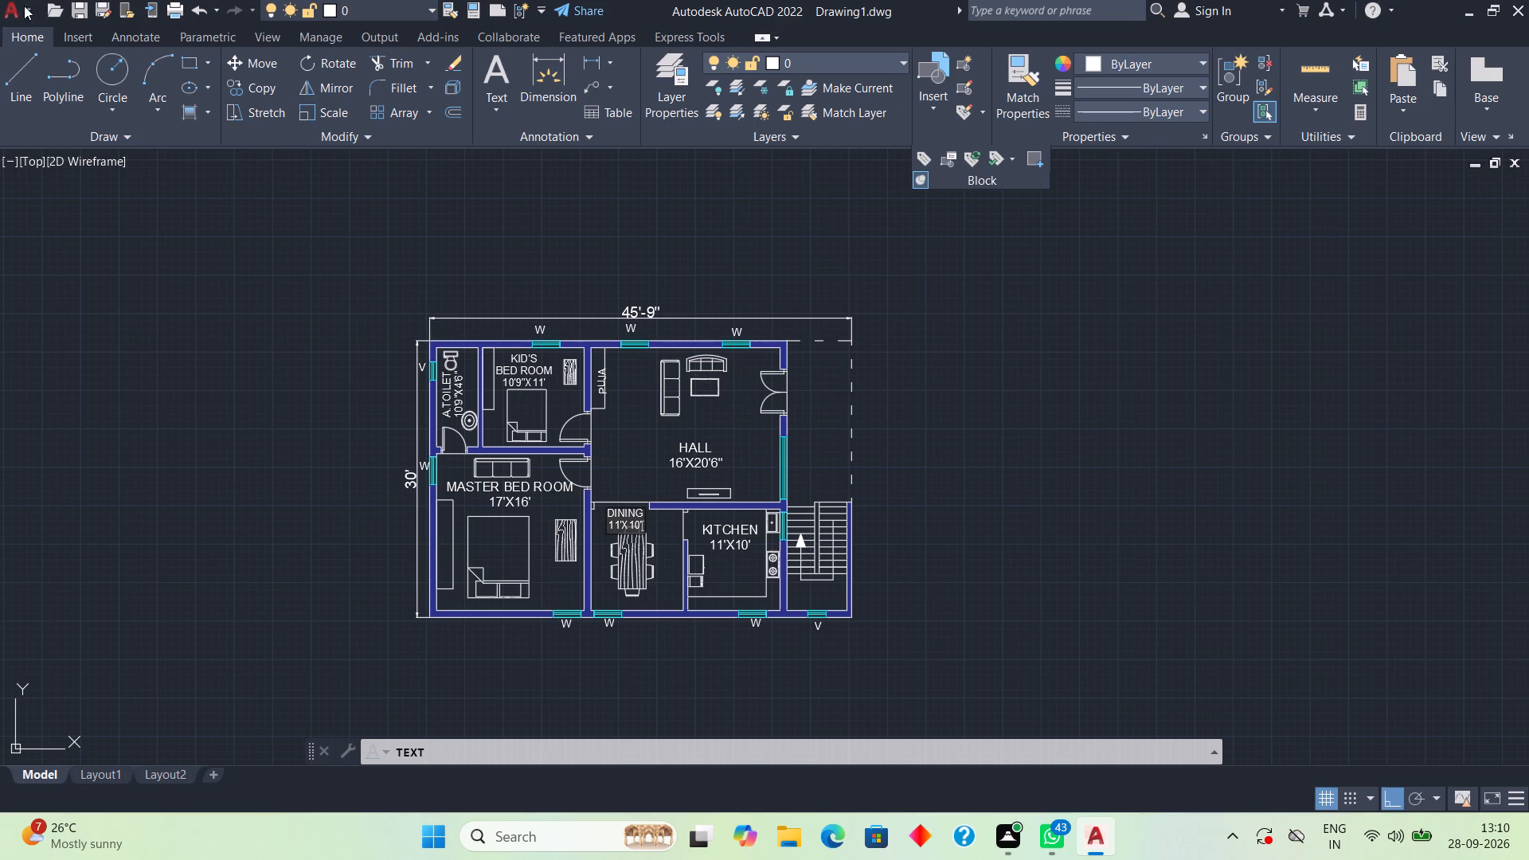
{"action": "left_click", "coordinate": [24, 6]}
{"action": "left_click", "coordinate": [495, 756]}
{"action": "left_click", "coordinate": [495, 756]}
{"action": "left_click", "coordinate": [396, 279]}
End the Text command with the labels placed so far.
{"action": "key", "text": "Escape"}
{"action": "middle_click_drag", "start_coordinate": [823, 475], "coordinate": [667, 598]}
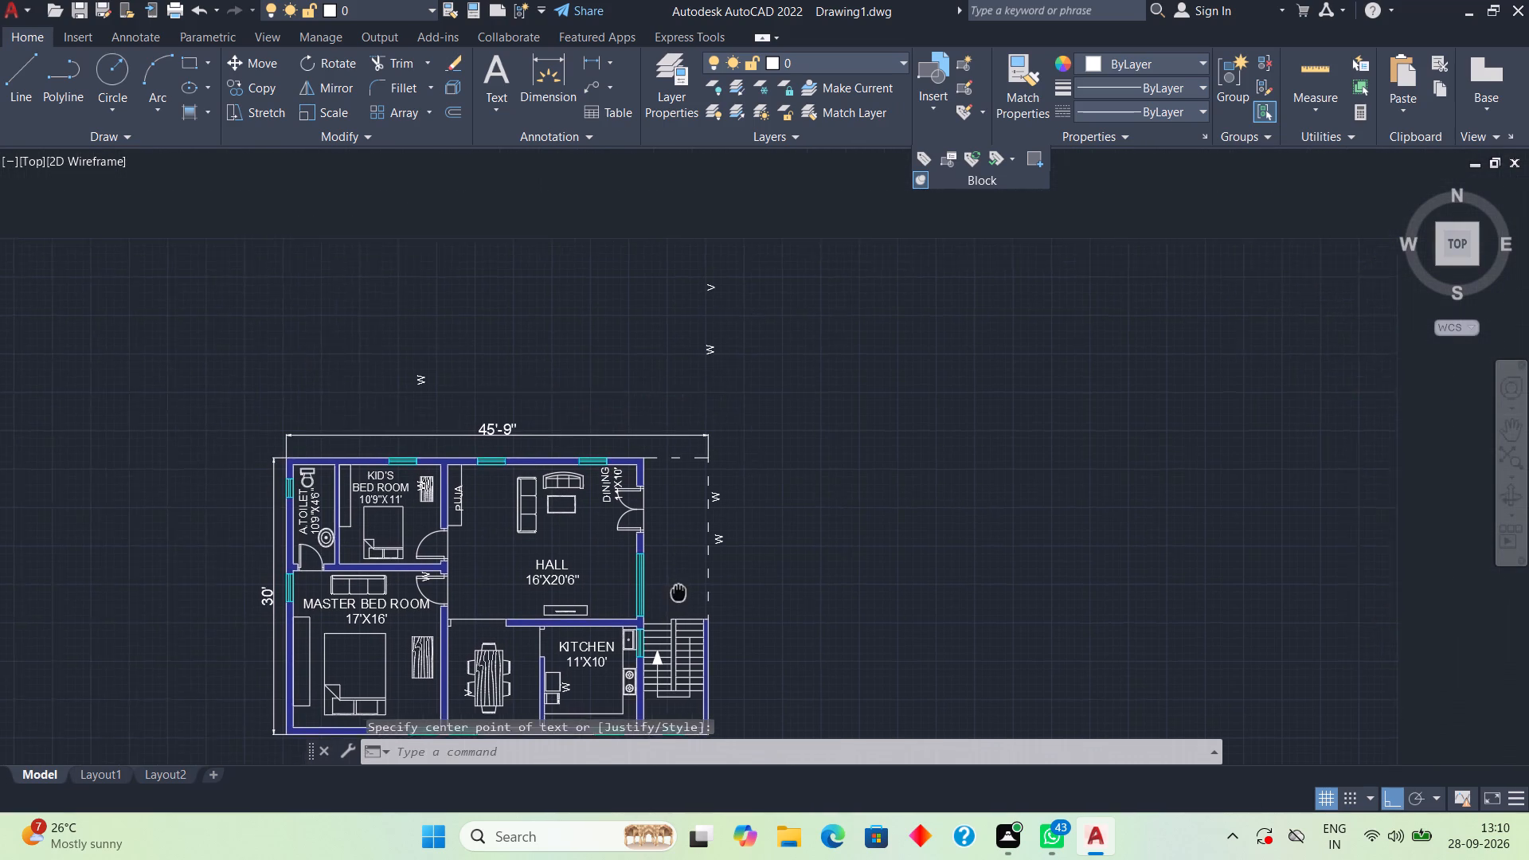
{"action": "middle_click_drag", "start_coordinate": [667, 598], "coordinate": [632, 533]}
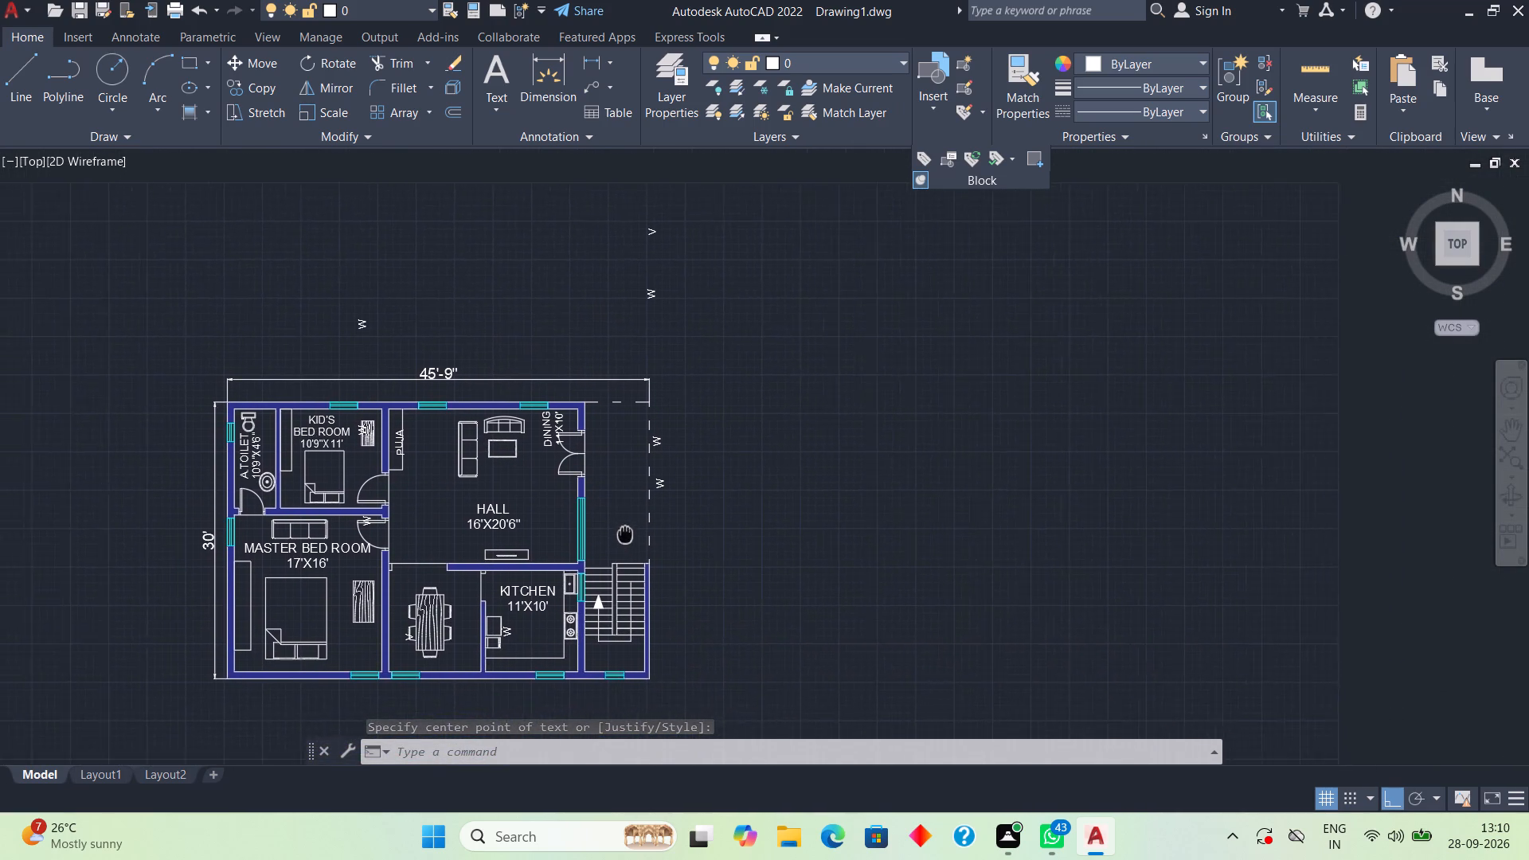
{"action": "middle_click_drag", "start_coordinate": [632, 533], "coordinate": [680, 526]}
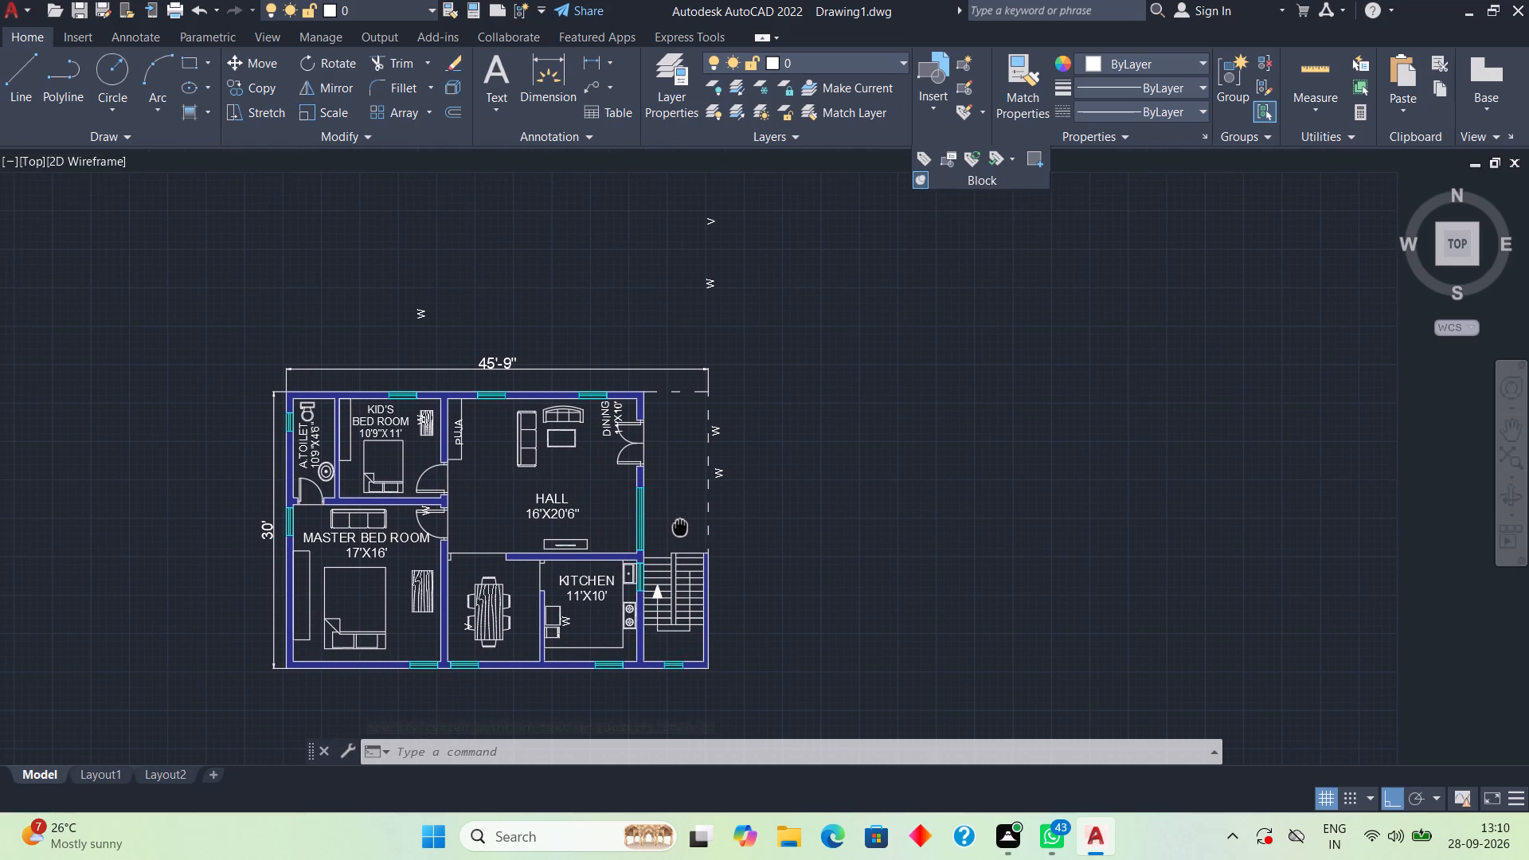
{"action": "middle_click_drag", "start_coordinate": [680, 526], "coordinate": [682, 526]}
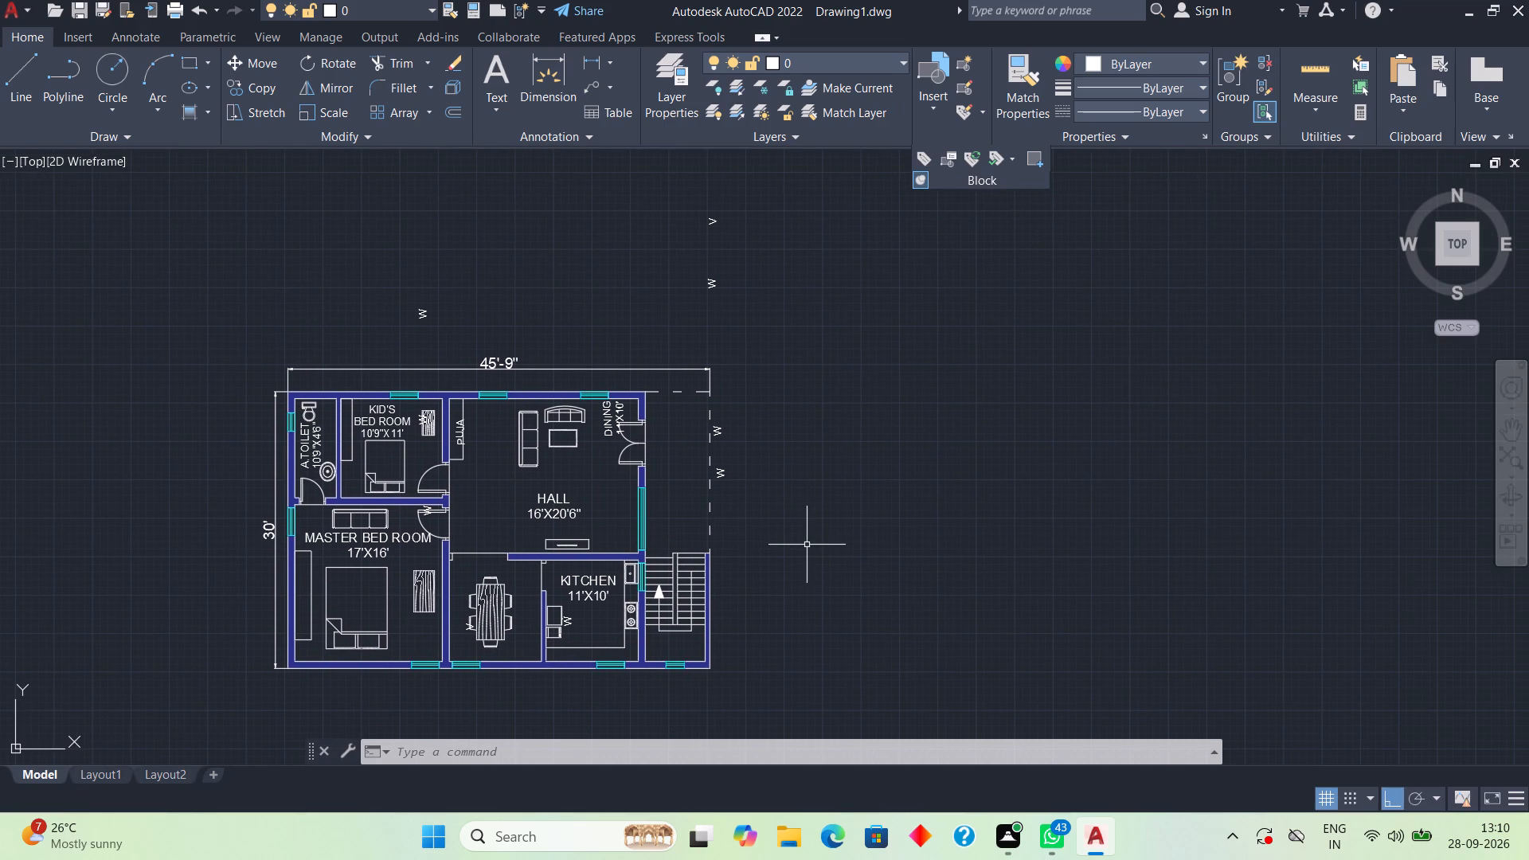
{"action": "key", "text": "ctrl+z"}
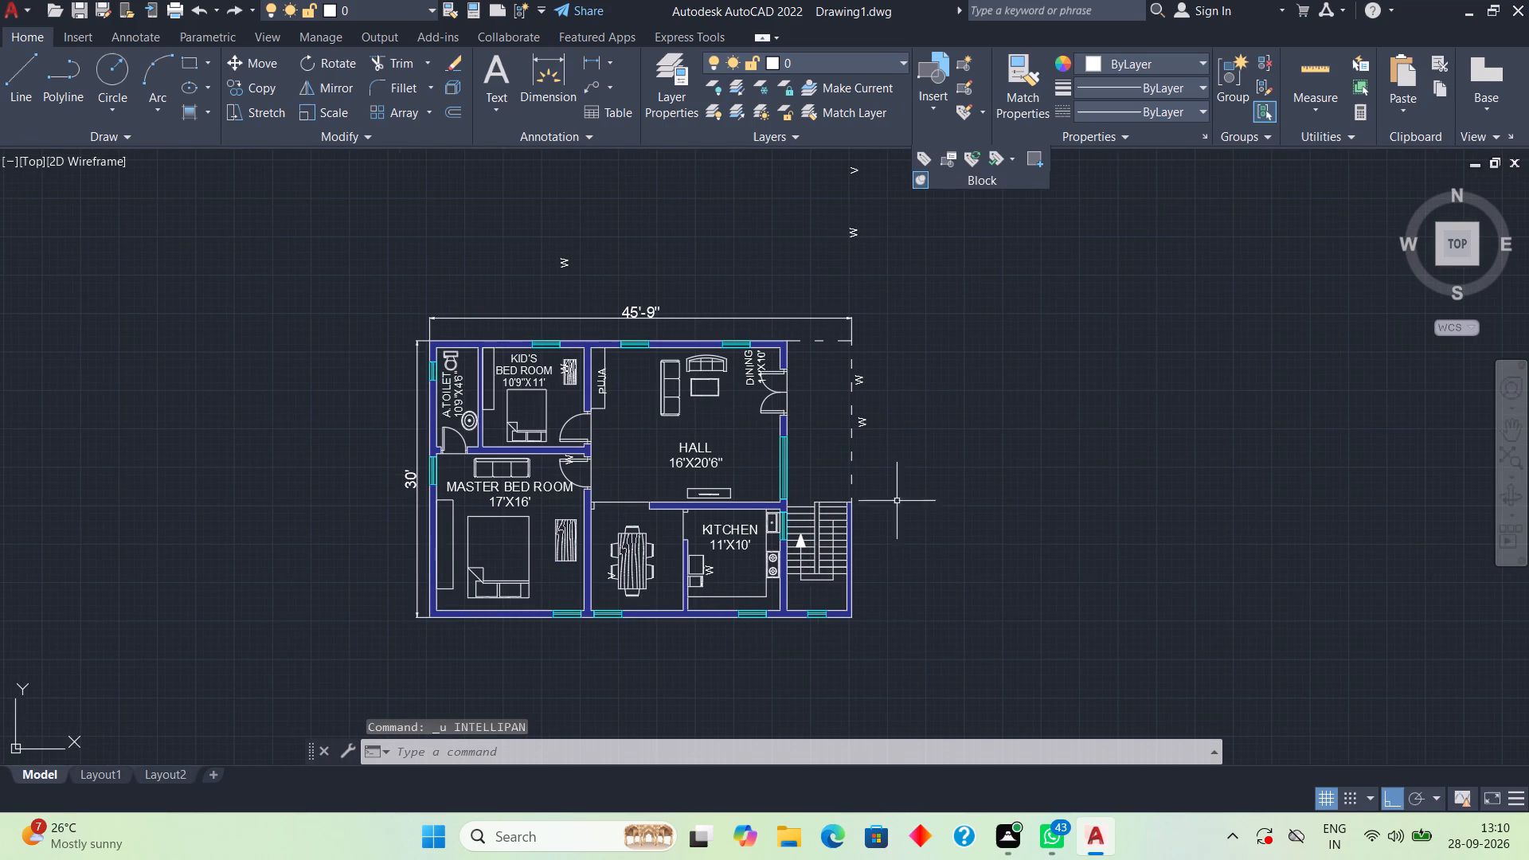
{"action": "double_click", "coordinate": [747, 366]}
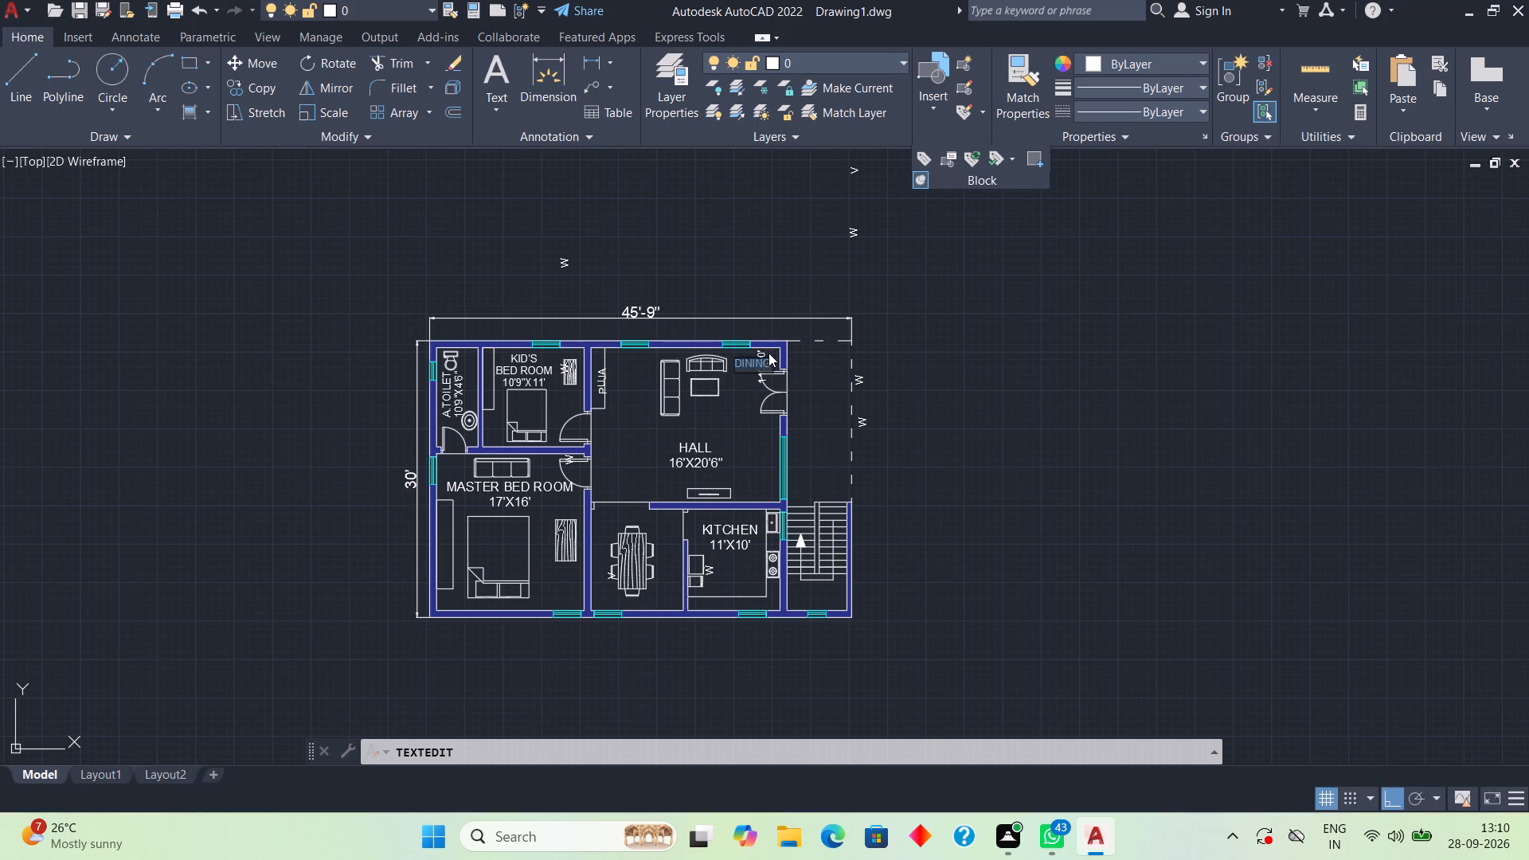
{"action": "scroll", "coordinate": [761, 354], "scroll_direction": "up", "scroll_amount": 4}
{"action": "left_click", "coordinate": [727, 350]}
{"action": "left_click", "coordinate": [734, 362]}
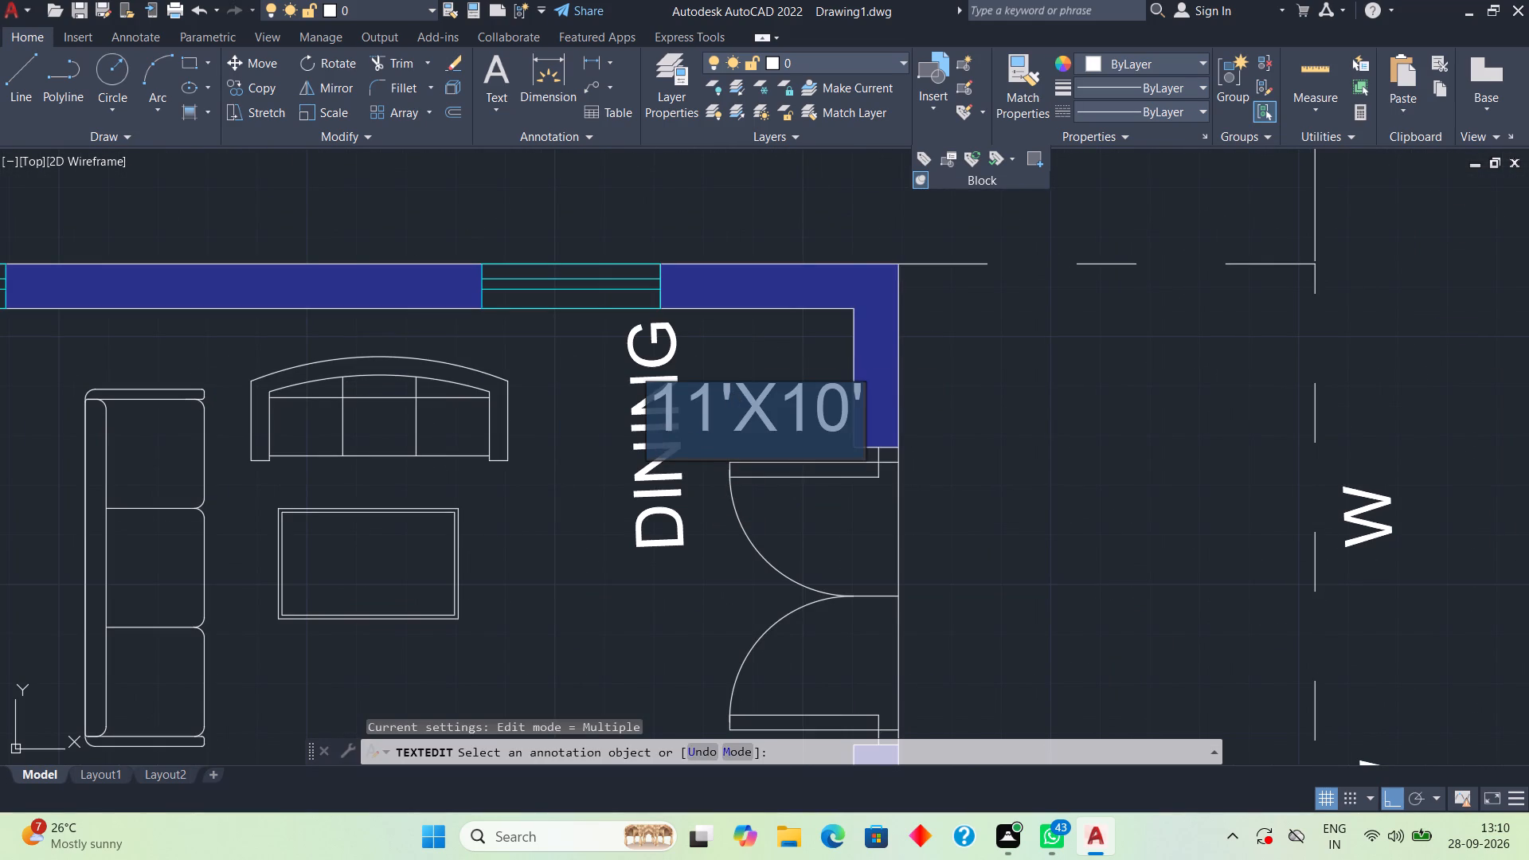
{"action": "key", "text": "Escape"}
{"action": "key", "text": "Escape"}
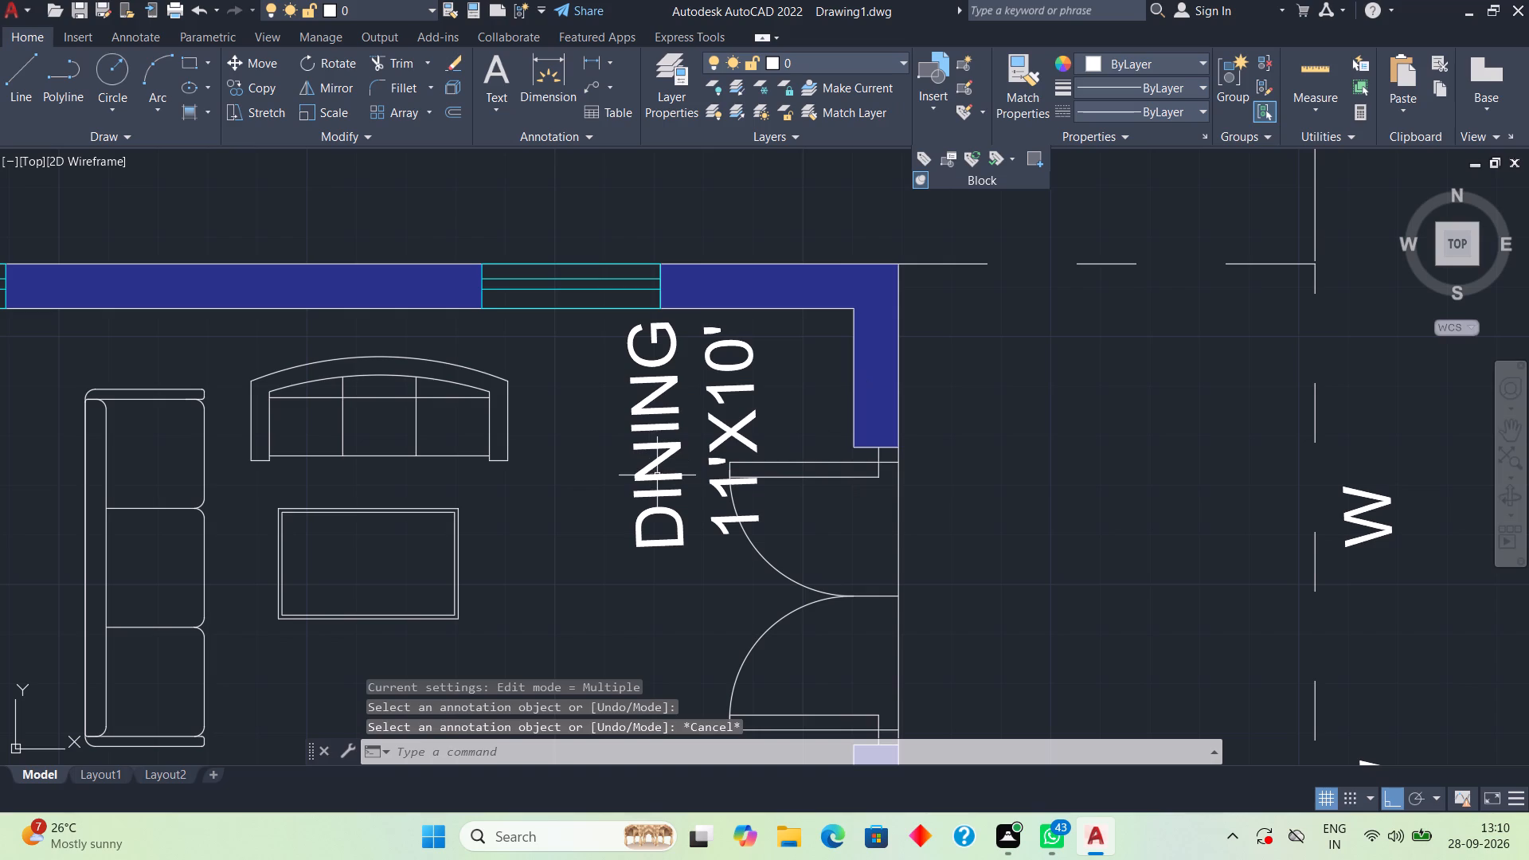
Move both lines of the DINING 11'X10' label straight down from the hall to the empty space below the floor plan.
{"action": "left_click", "coordinate": [657, 475]}
{"action": "left_click", "coordinate": [729, 440]}
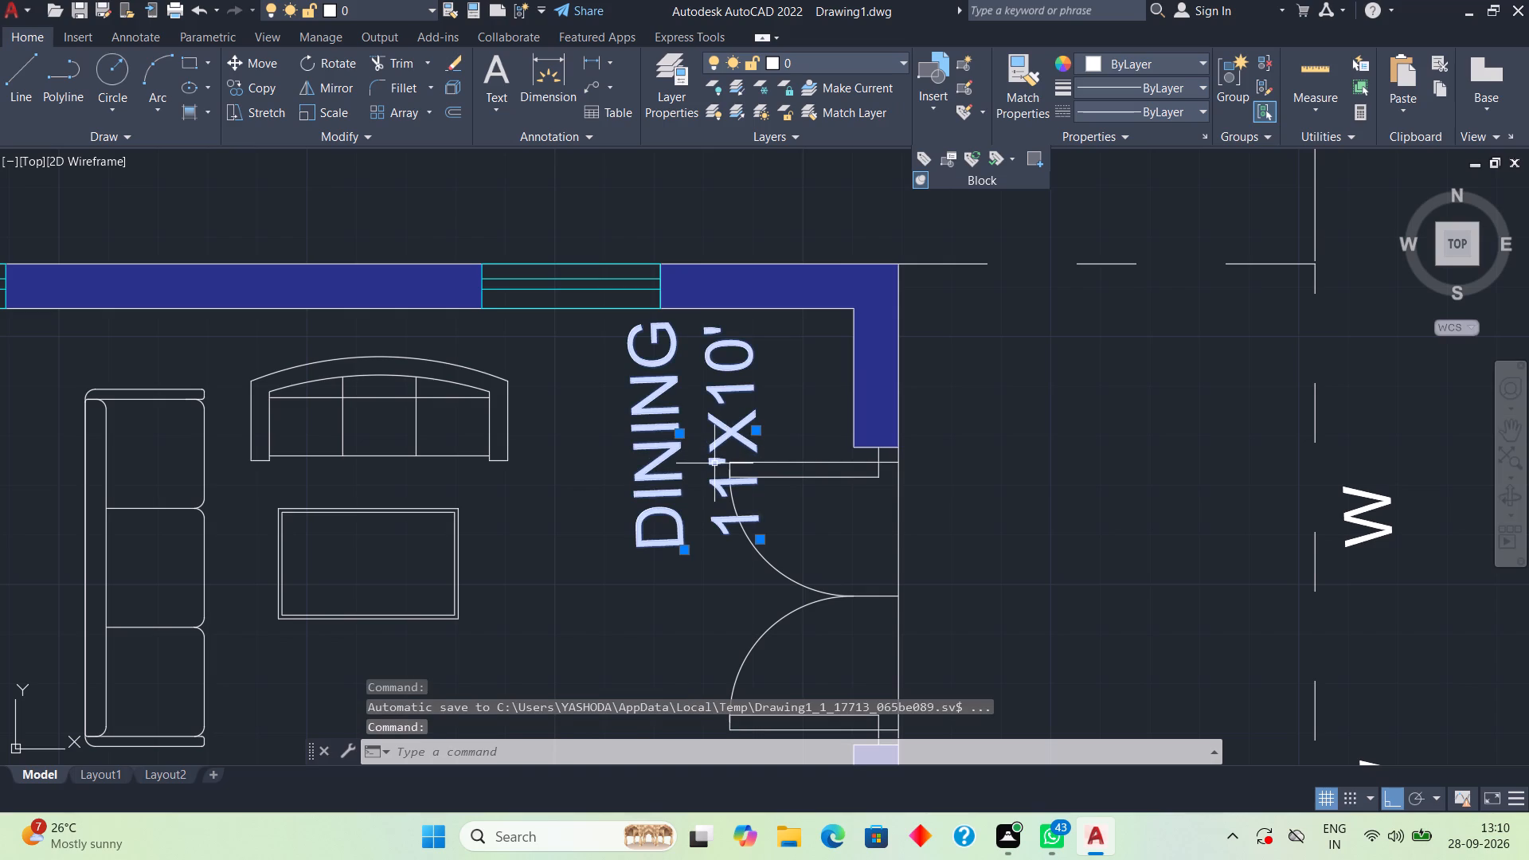
{"action": "key", "text": "m"}
{"action": "key", "text": "space"}
{"action": "left_click", "coordinate": [714, 463]}
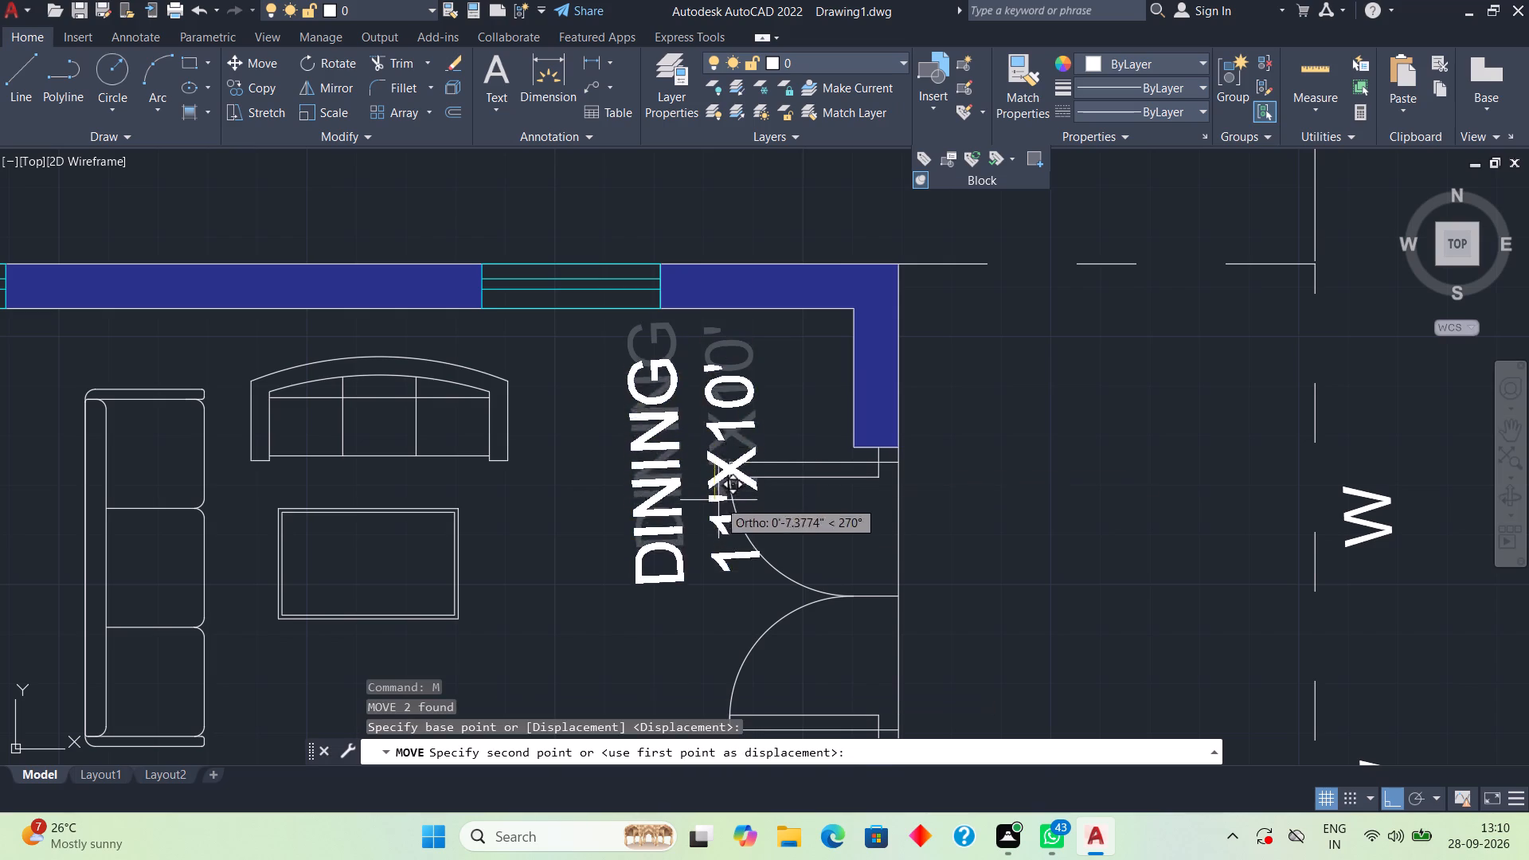
{"action": "scroll", "coordinate": [655, 823], "scroll_direction": "down", "scroll_amount": 5}
{"action": "scroll", "coordinate": [606, 661], "scroll_direction": "down", "scroll_amount": 5}
{"action": "middle_click_drag", "start_coordinate": [598, 635], "coordinate": [624, 82]}
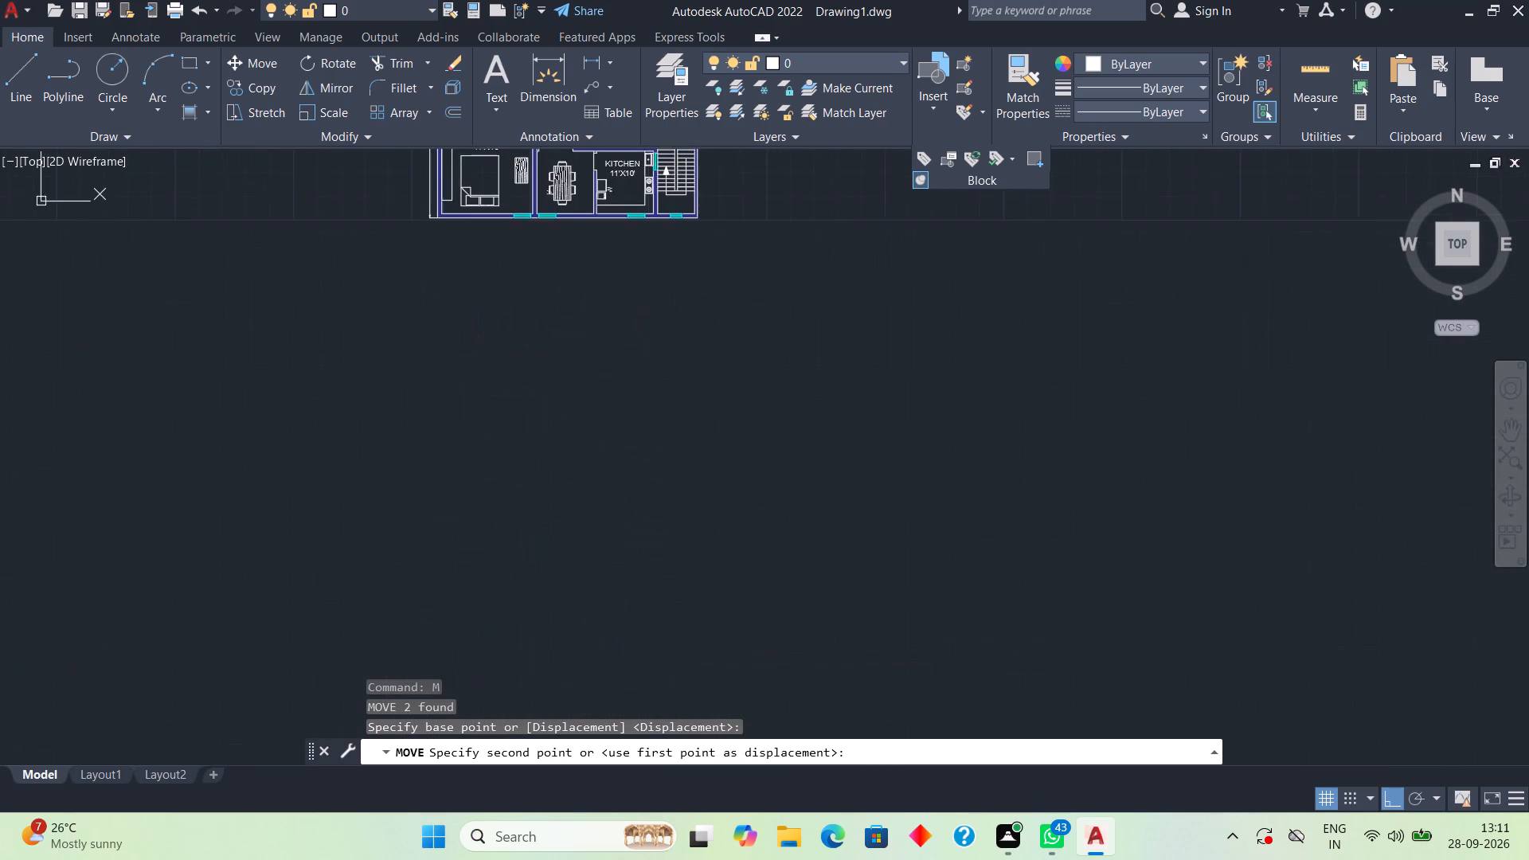
{"action": "middle_click_drag", "start_coordinate": [624, 82], "coordinate": [624, 81]}
{"action": "middle_click", "coordinate": [536, 256]}
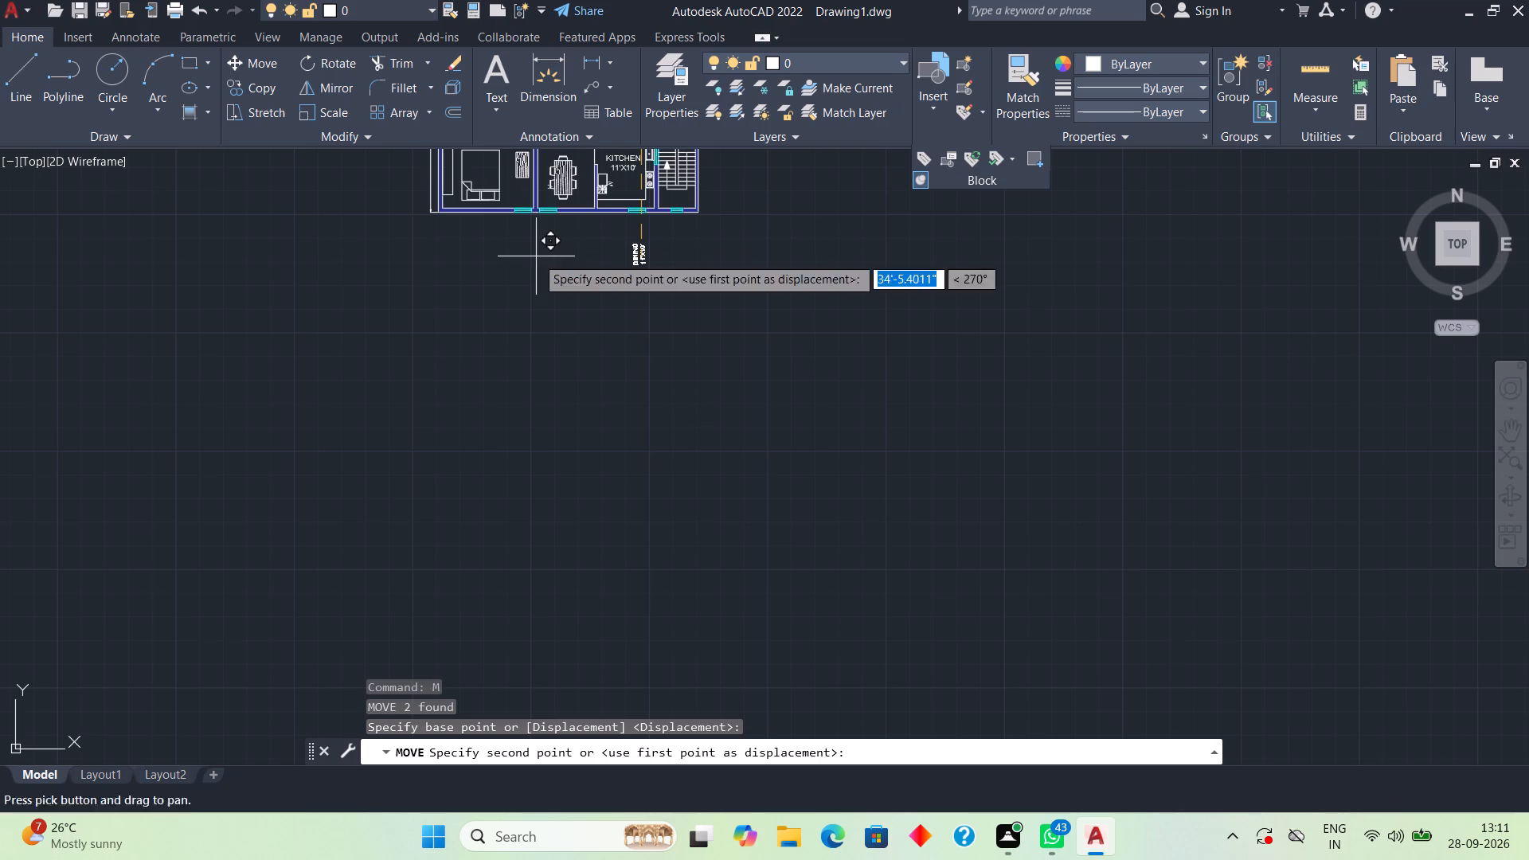
{"action": "left_click", "coordinate": [577, 266]}
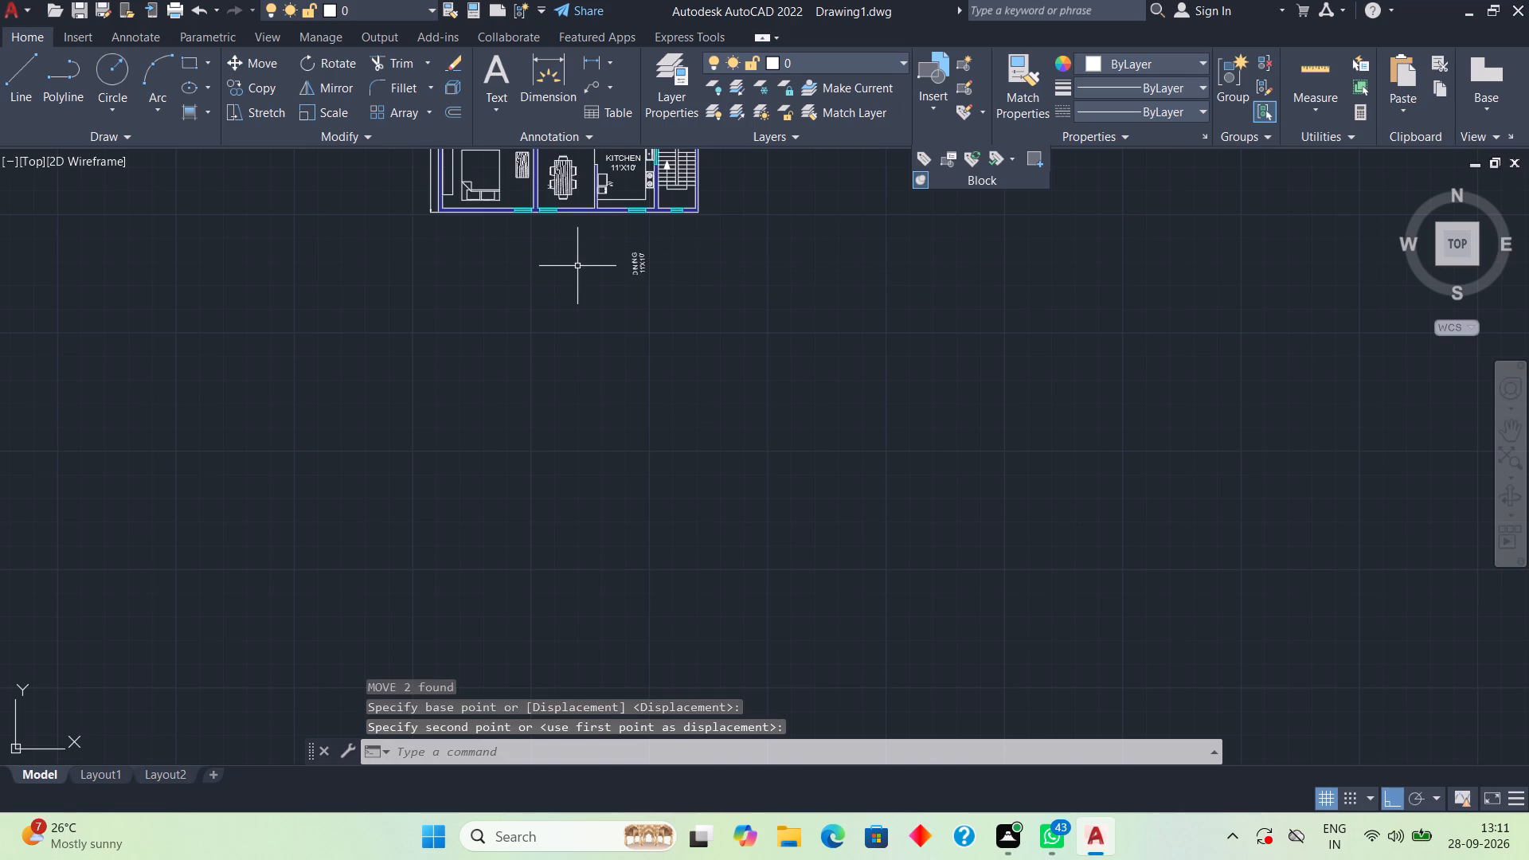
Shift the two-line DINING 11'X10' label horizontally to line up with the gap between the dining table and the kitchen wall.
{"action": "scroll", "coordinate": [628, 256], "scroll_direction": "up", "scroll_amount": 2}
{"action": "middle_click_drag", "start_coordinate": [645, 287], "coordinate": [817, 622]}
{"action": "scroll", "coordinate": [808, 589], "scroll_direction": "down", "scroll_amount": 2}
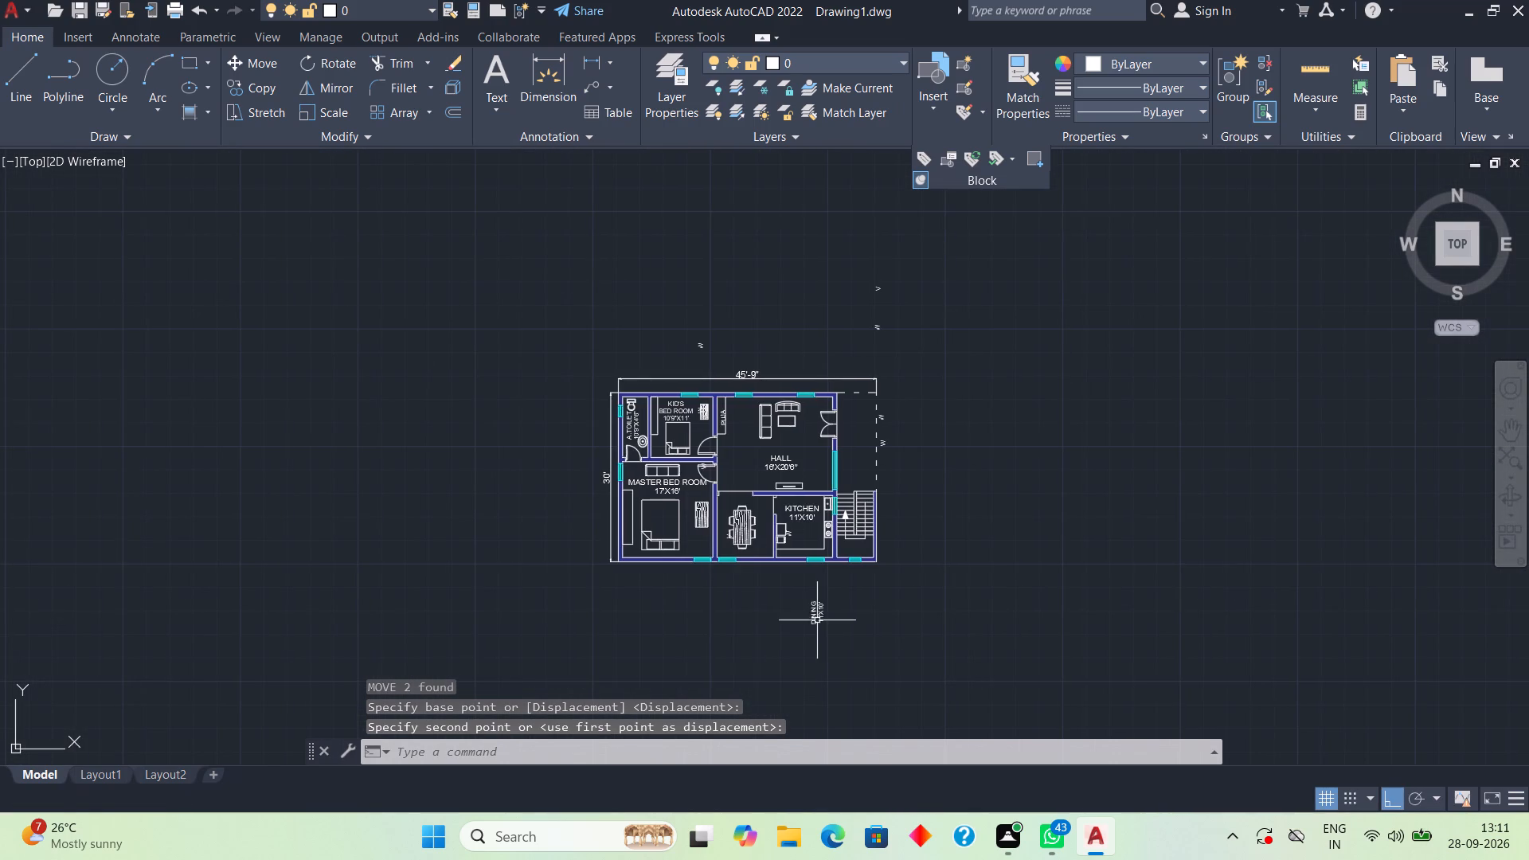
{"action": "scroll", "coordinate": [808, 611], "scroll_direction": "up", "scroll_amount": 2}
{"action": "left_click", "coordinate": [815, 611]}
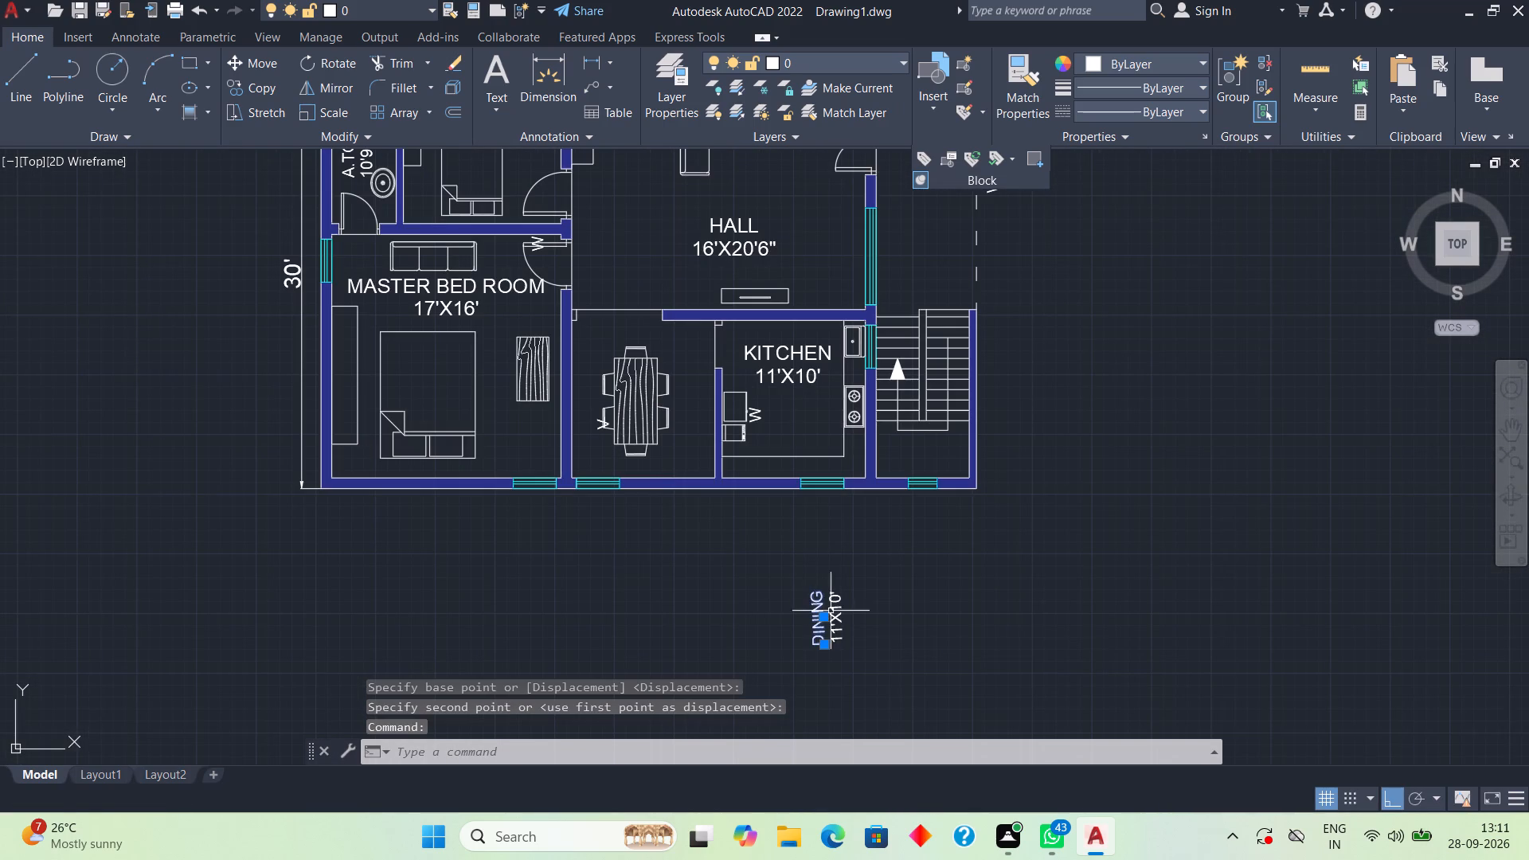
{"action": "left_click", "coordinate": [856, 606]}
{"action": "left_click", "coordinate": [835, 612]}
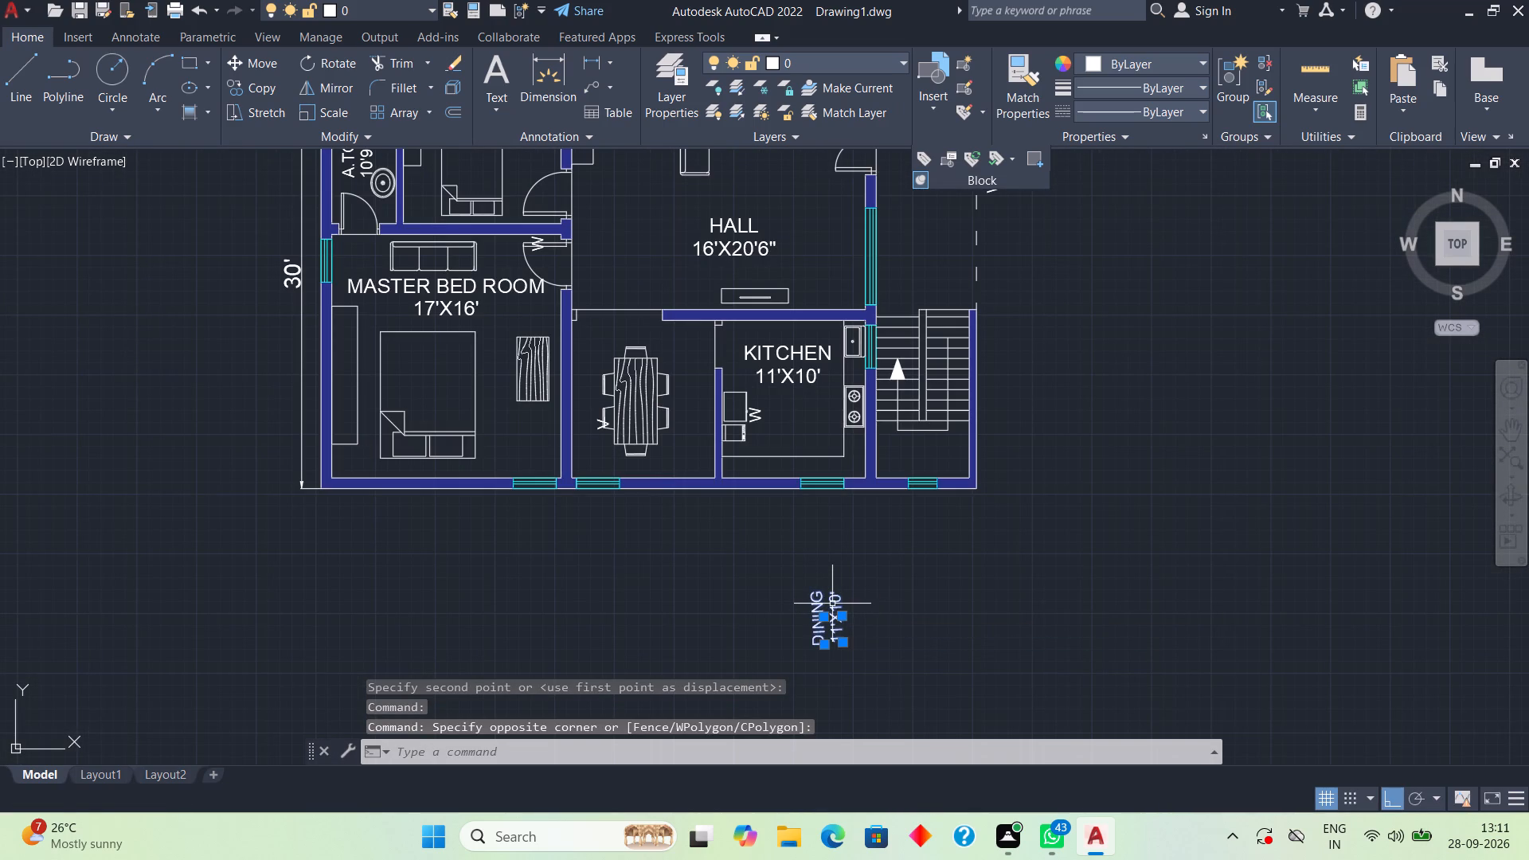
{"action": "type", "text": "M"}
{"action": "key", "text": "space"}
{"action": "left_click", "coordinate": [830, 592]}
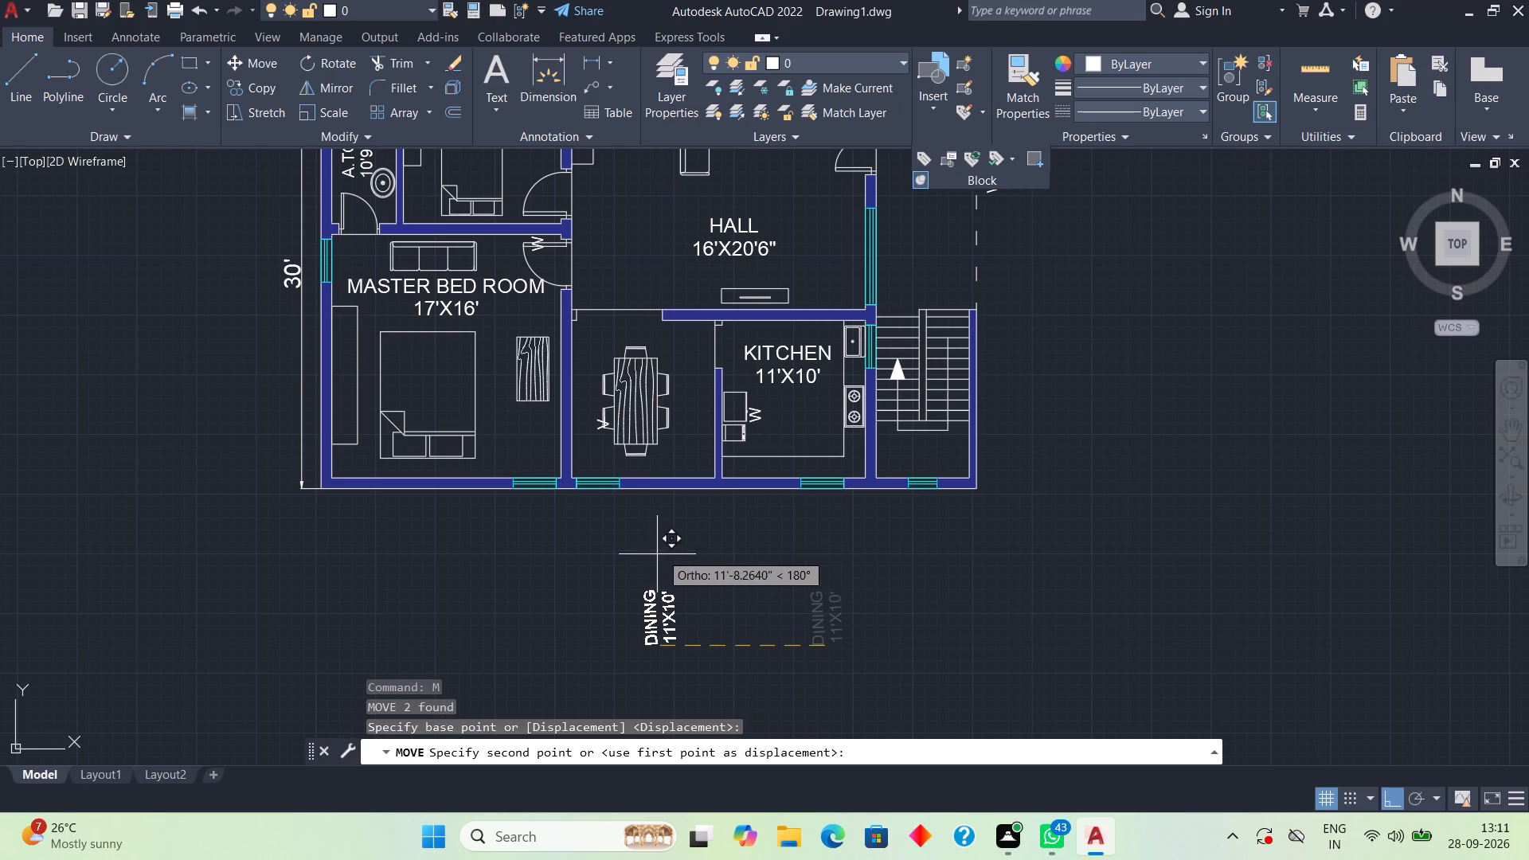
{"action": "left_click", "coordinate": [687, 536]}
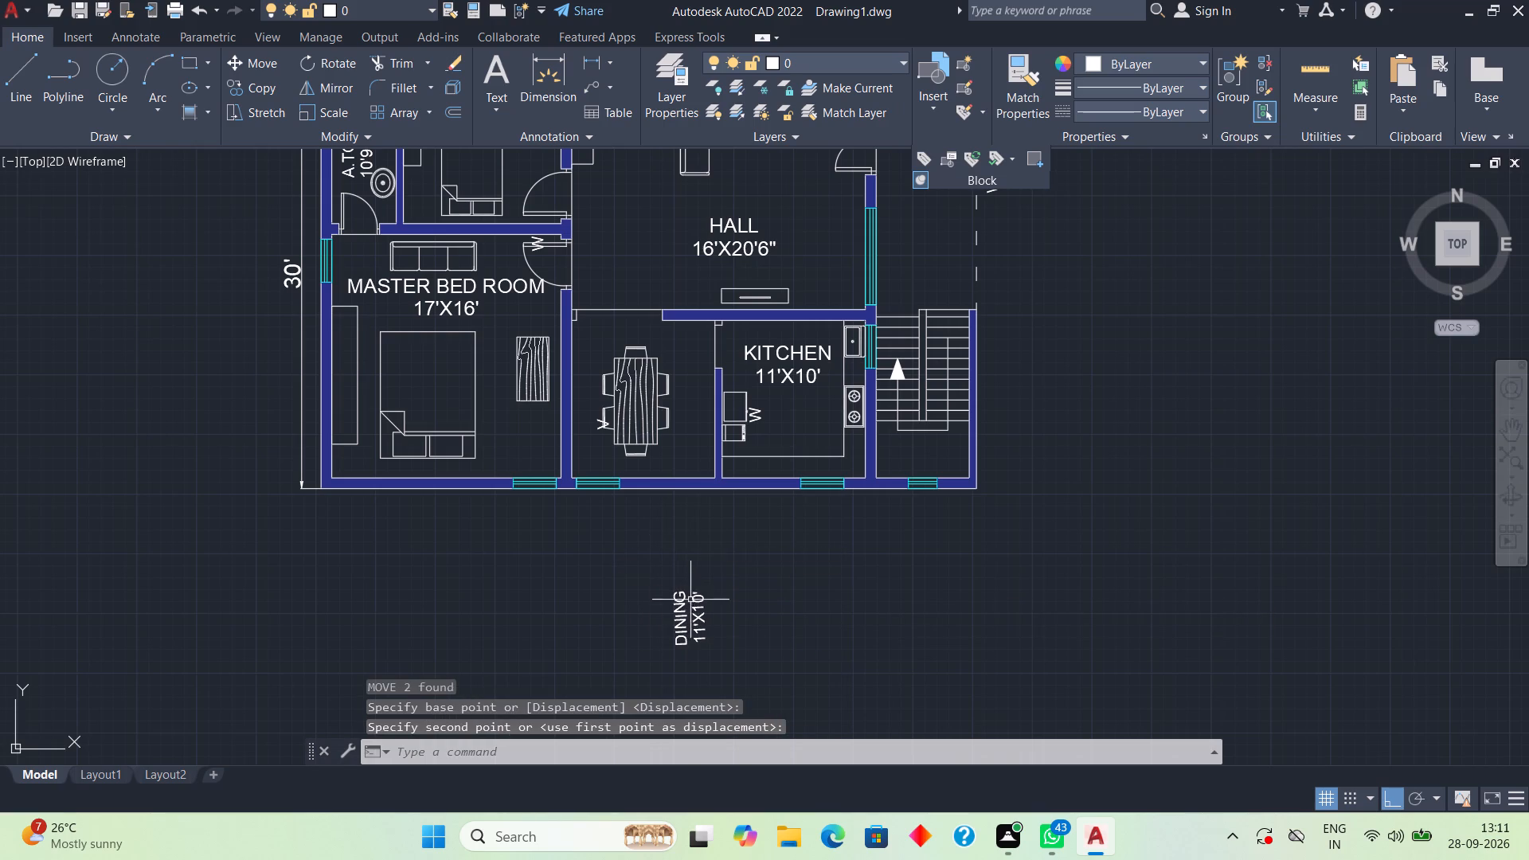
Move the DINING 11'X10' label straight up into the dining area, between the table and the kitchen wall.
{"action": "left_click", "coordinate": [688, 607]}
{"action": "left_click", "coordinate": [694, 608]}
{"action": "key", "text": "m"}
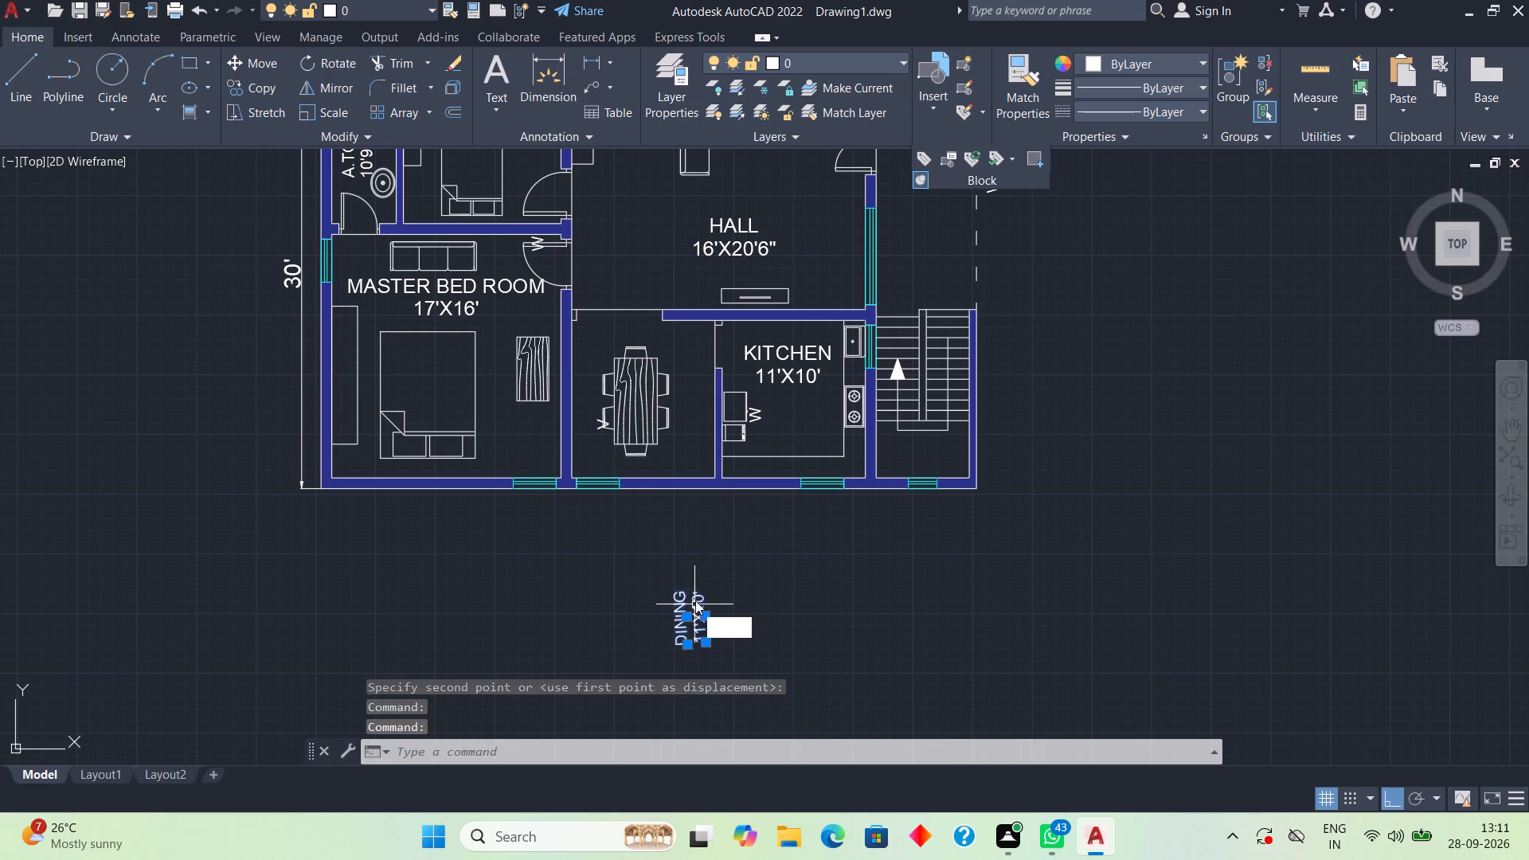
{"action": "key", "text": "space"}
{"action": "left_click", "coordinate": [695, 593]}
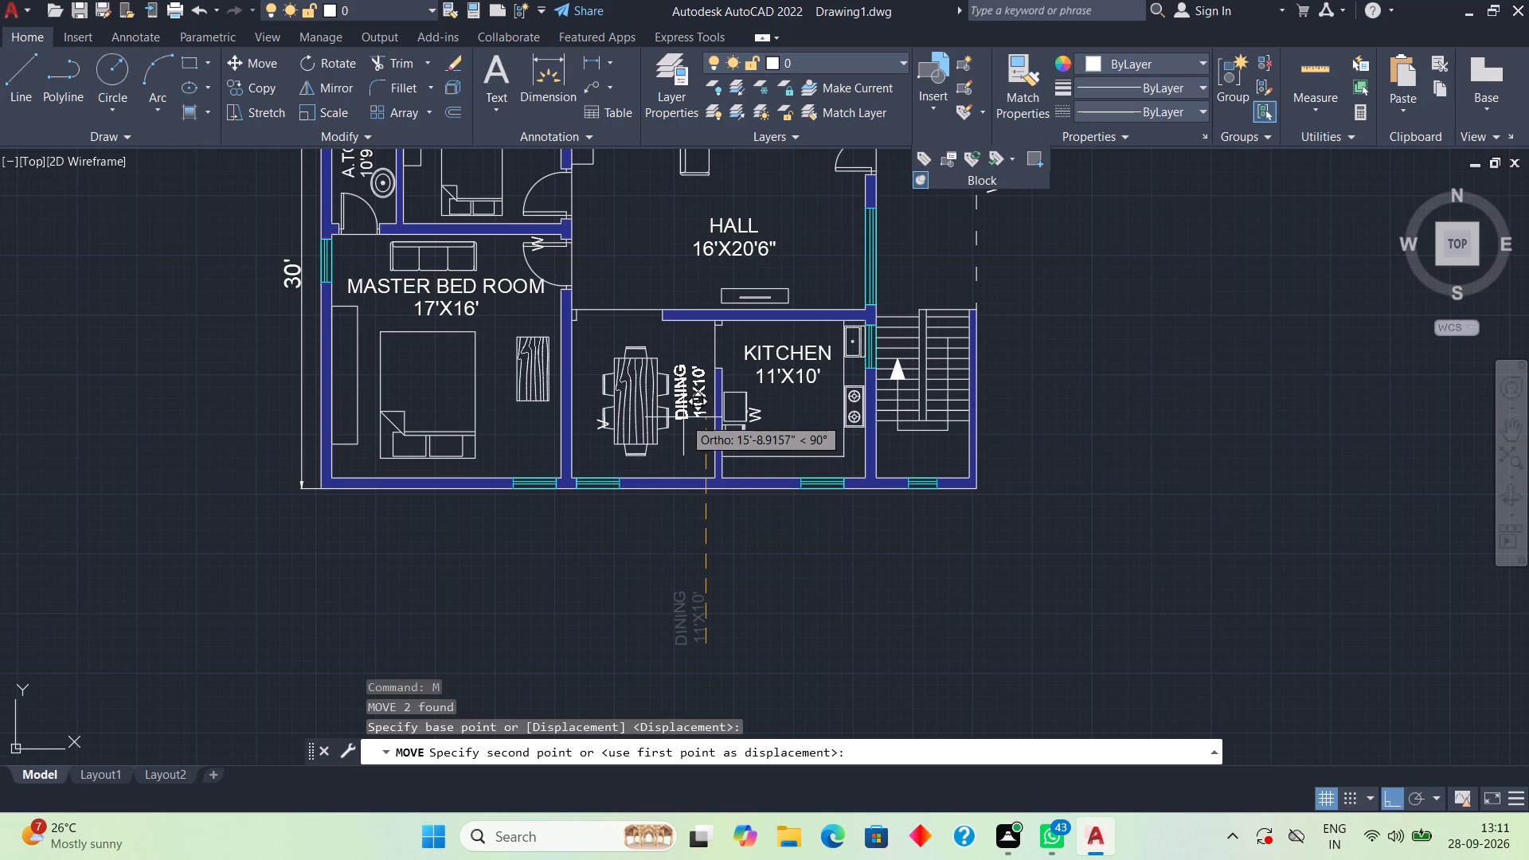
{"action": "left_click", "coordinate": [683, 430]}
Move the upper W label from beside the dashed boundary line across the plan to just outside the toilet's window.
{"action": "middle_click_drag", "start_coordinate": [734, 470], "coordinate": [714, 668]}
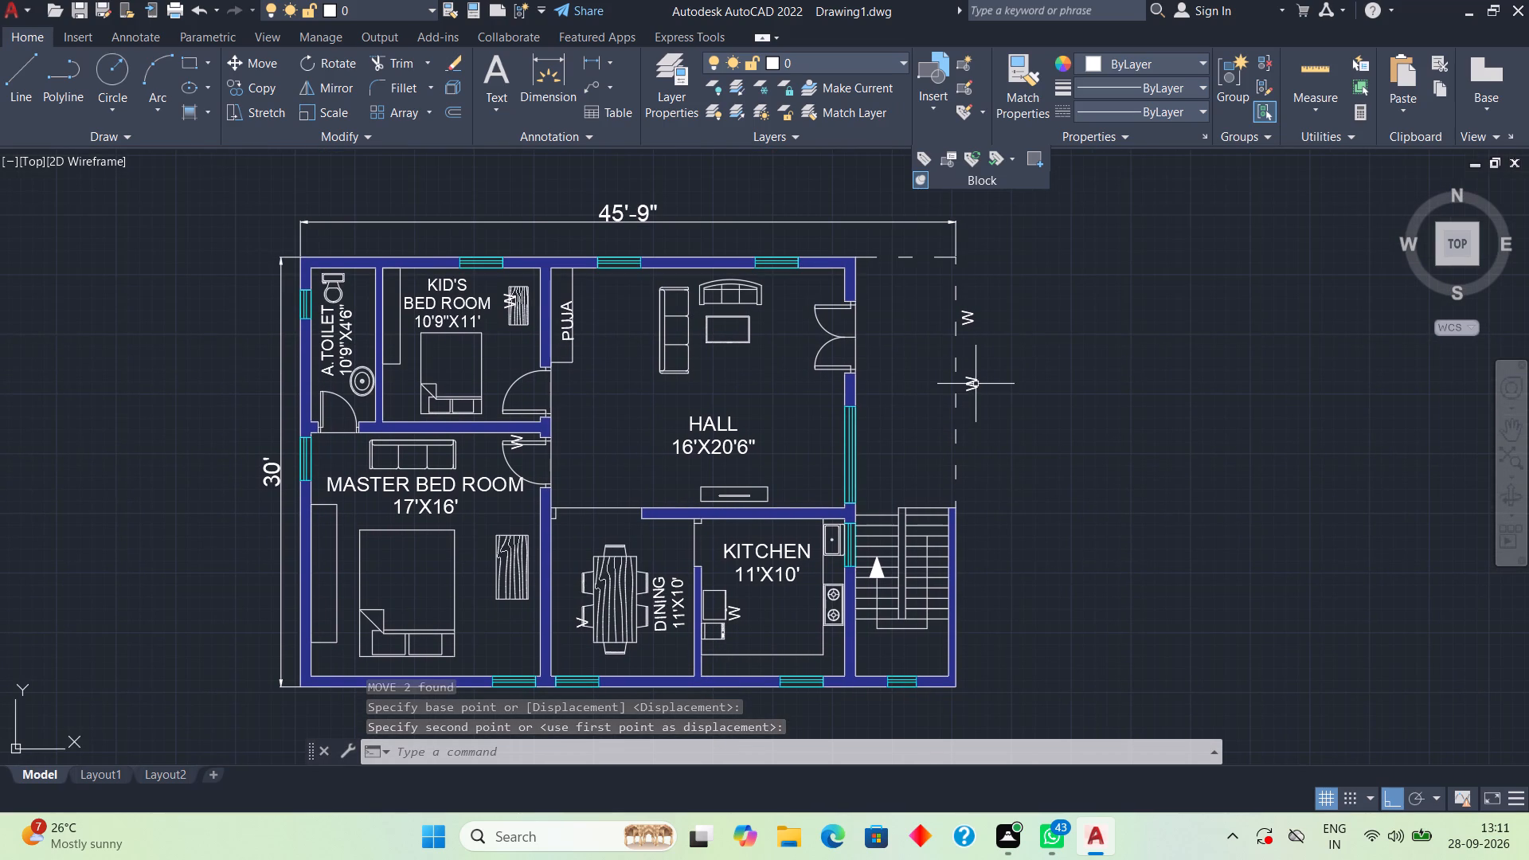
{"action": "left_click", "coordinate": [964, 319]}
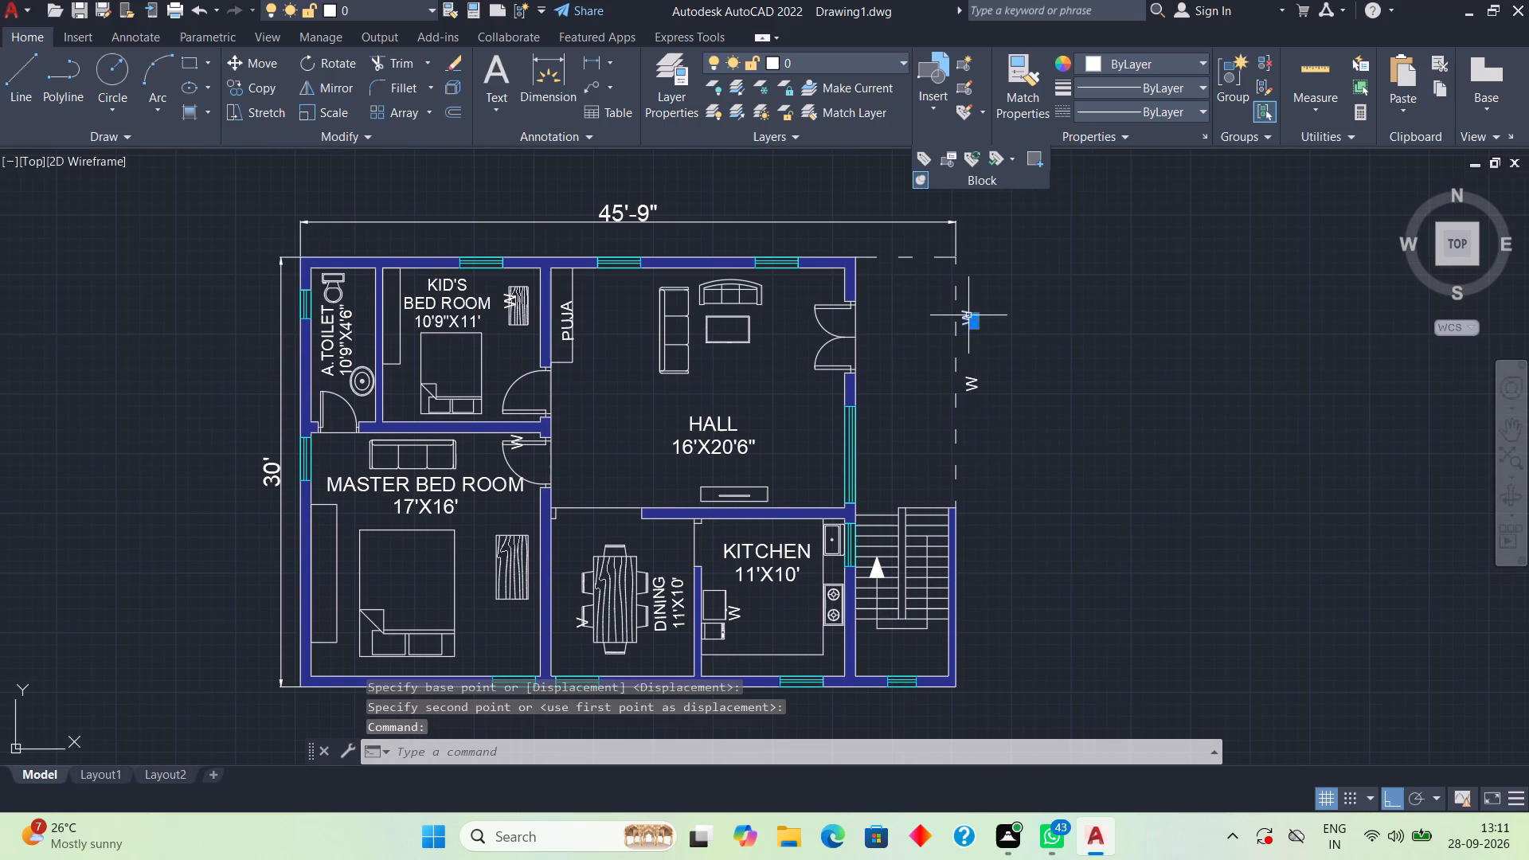
{"action": "type", "text": "M"}
{"action": "key", "text": "space"}
{"action": "left_click", "coordinate": [969, 315]}
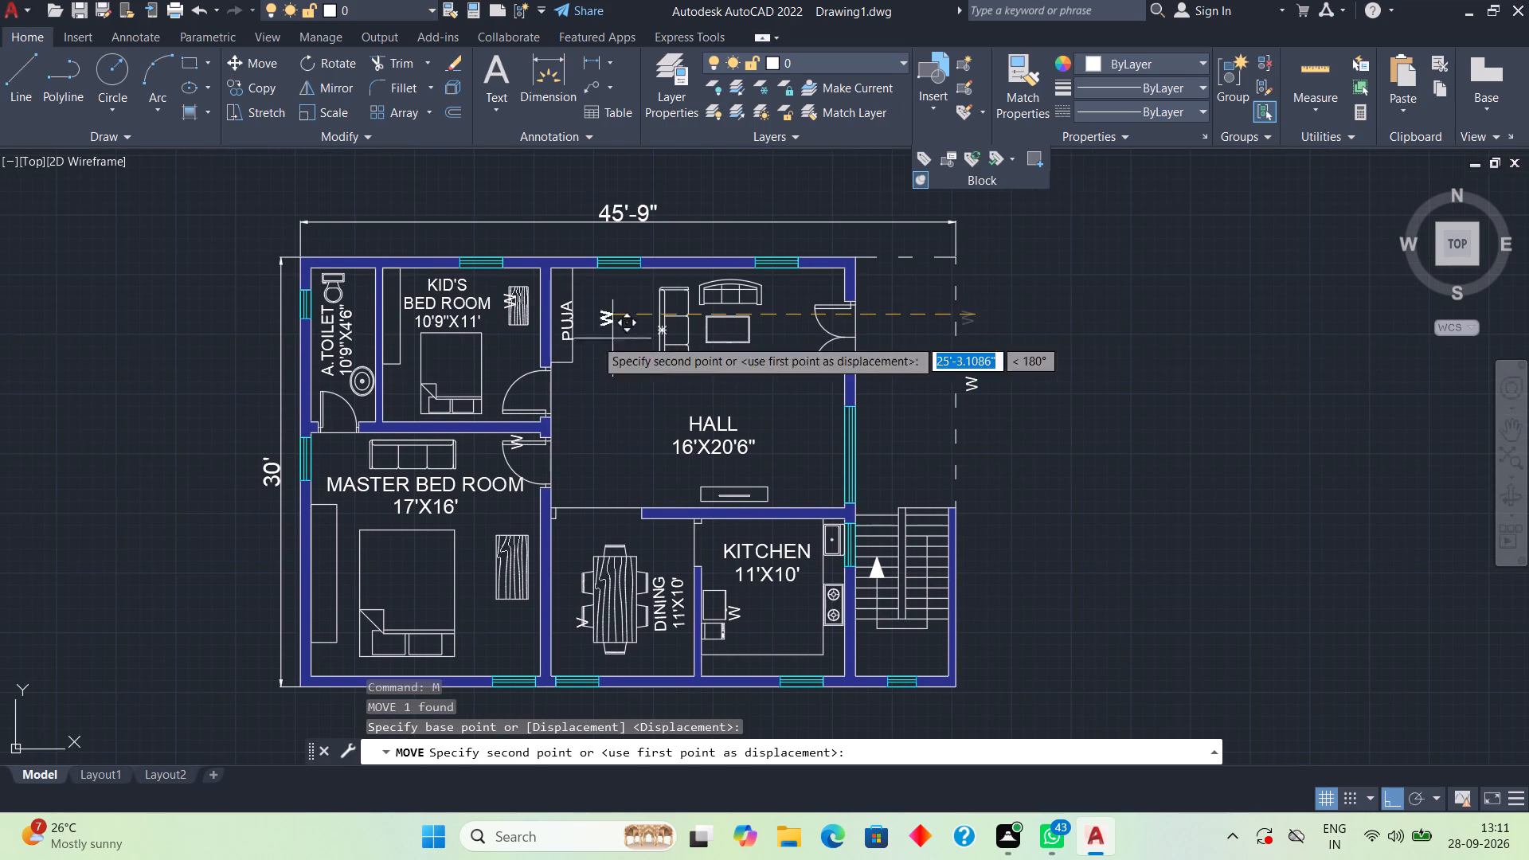
{"action": "scroll", "coordinate": [290, 316], "scroll_direction": "up", "scroll_amount": 1}
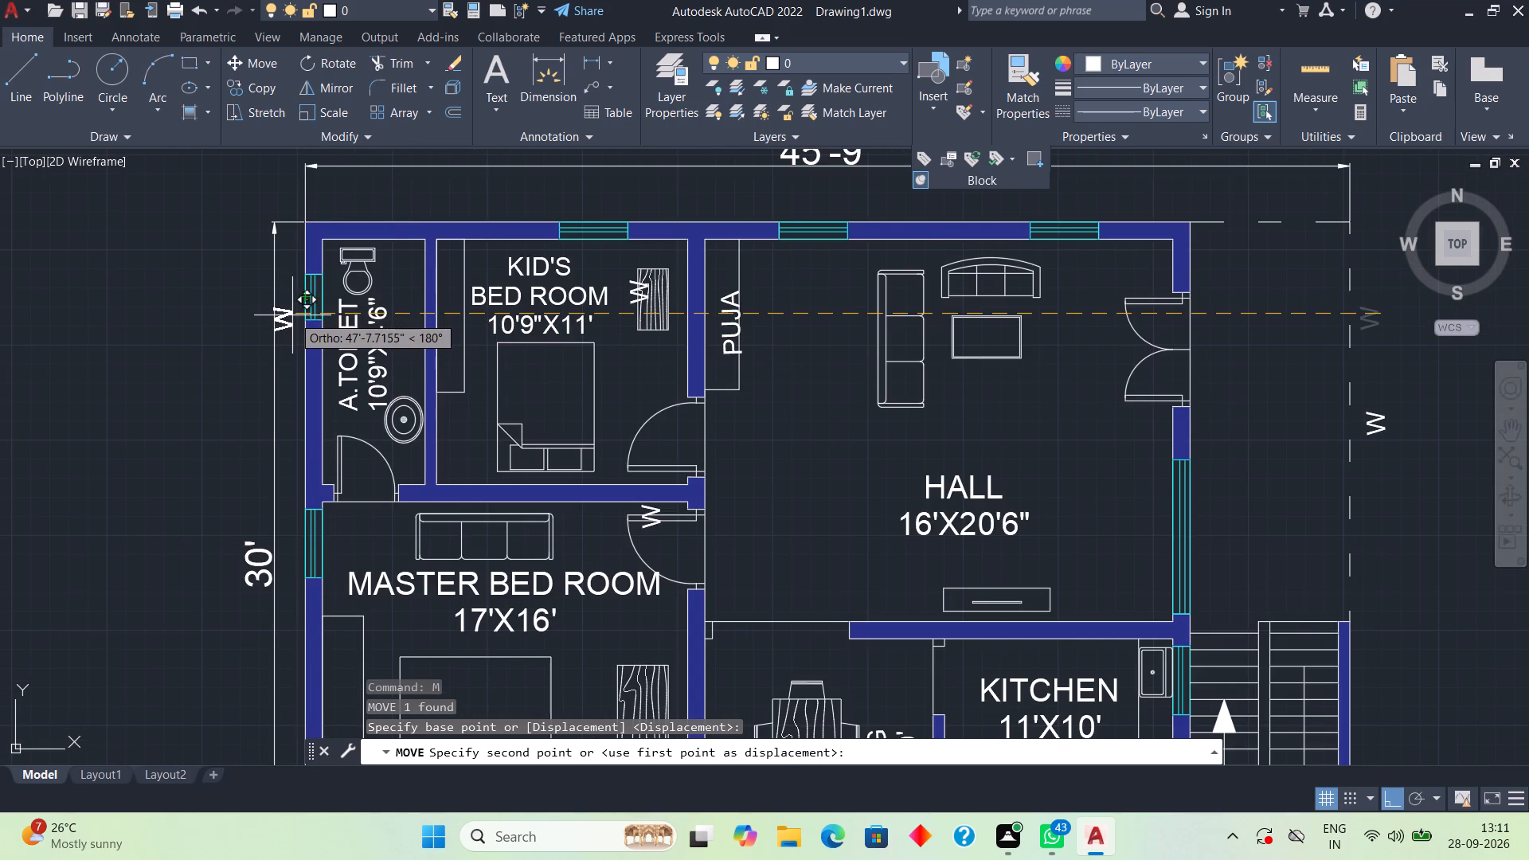
{"action": "left_click", "coordinate": [292, 315]}
Nudge the toilet window's W label closer to the outer face of the wall.
{"action": "left_click", "coordinate": [284, 322]}
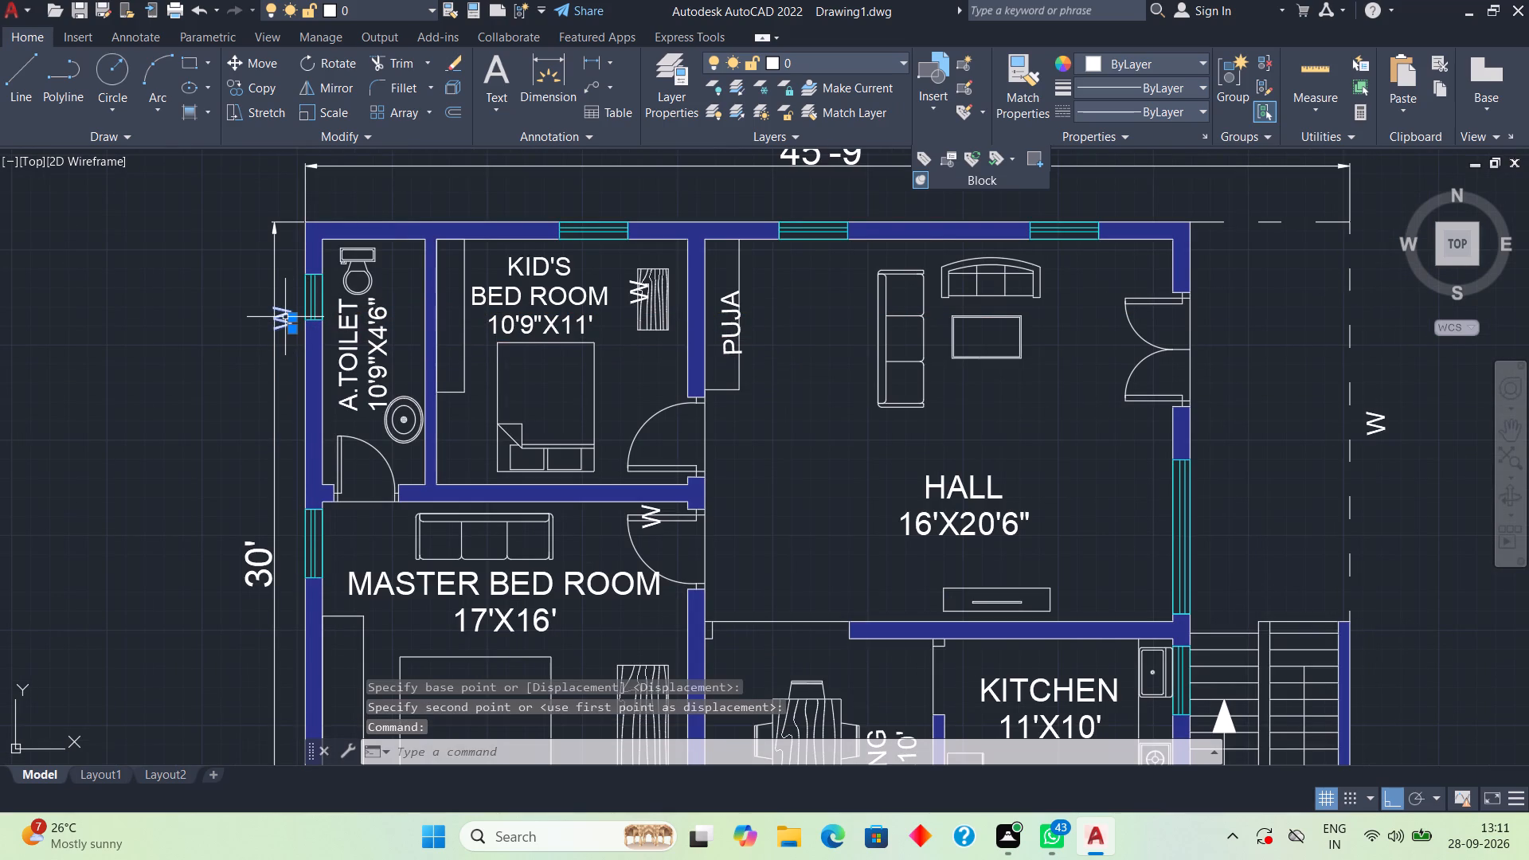
{"action": "type", "text": "M"}
{"action": "key", "text": "space"}
{"action": "left_click", "coordinate": [285, 311]}
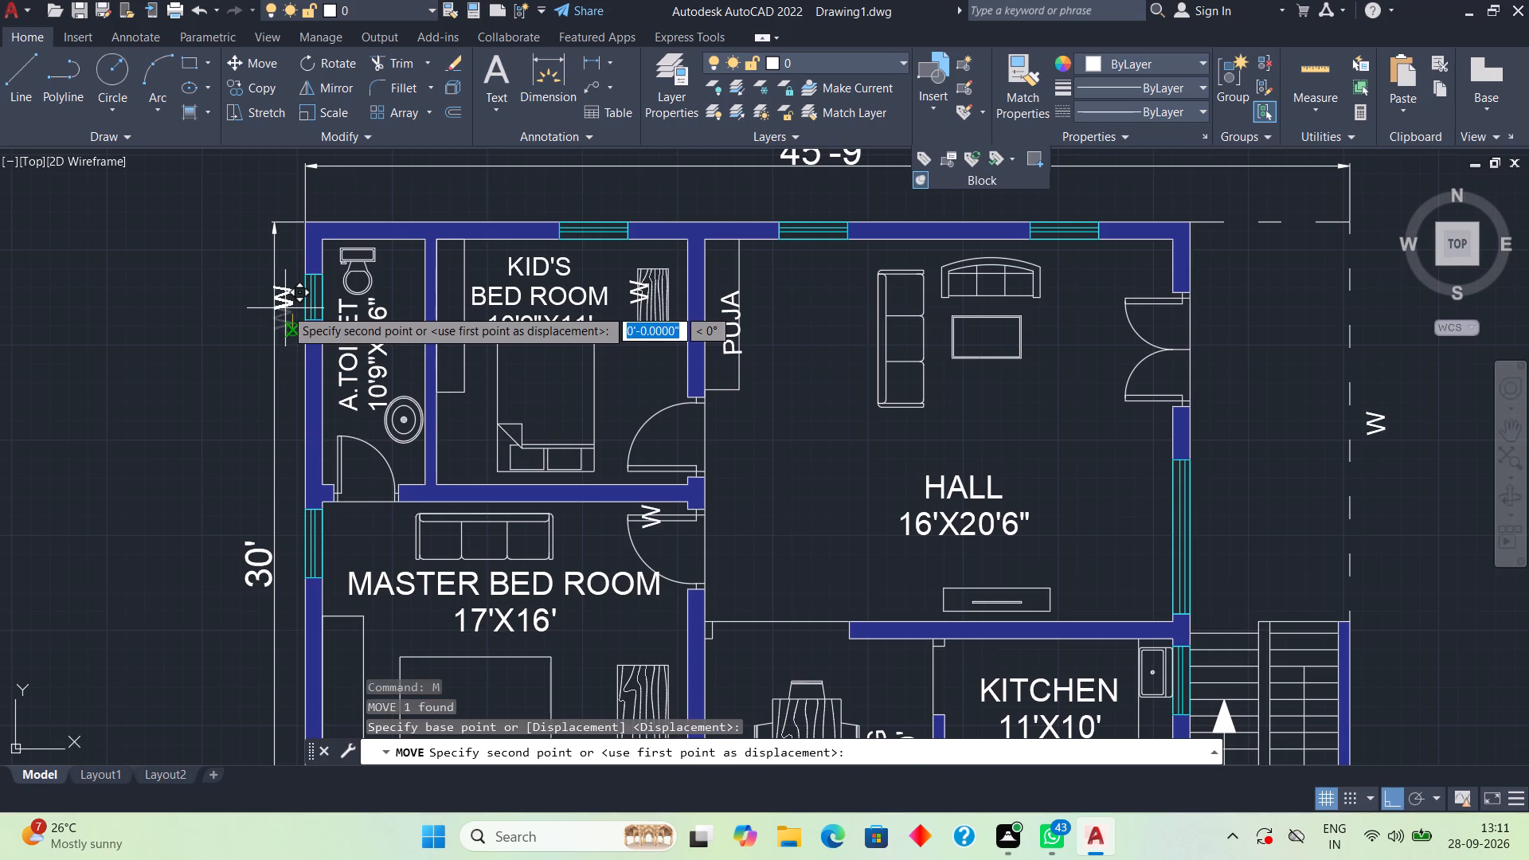
{"action": "left_click", "coordinate": [294, 313]}
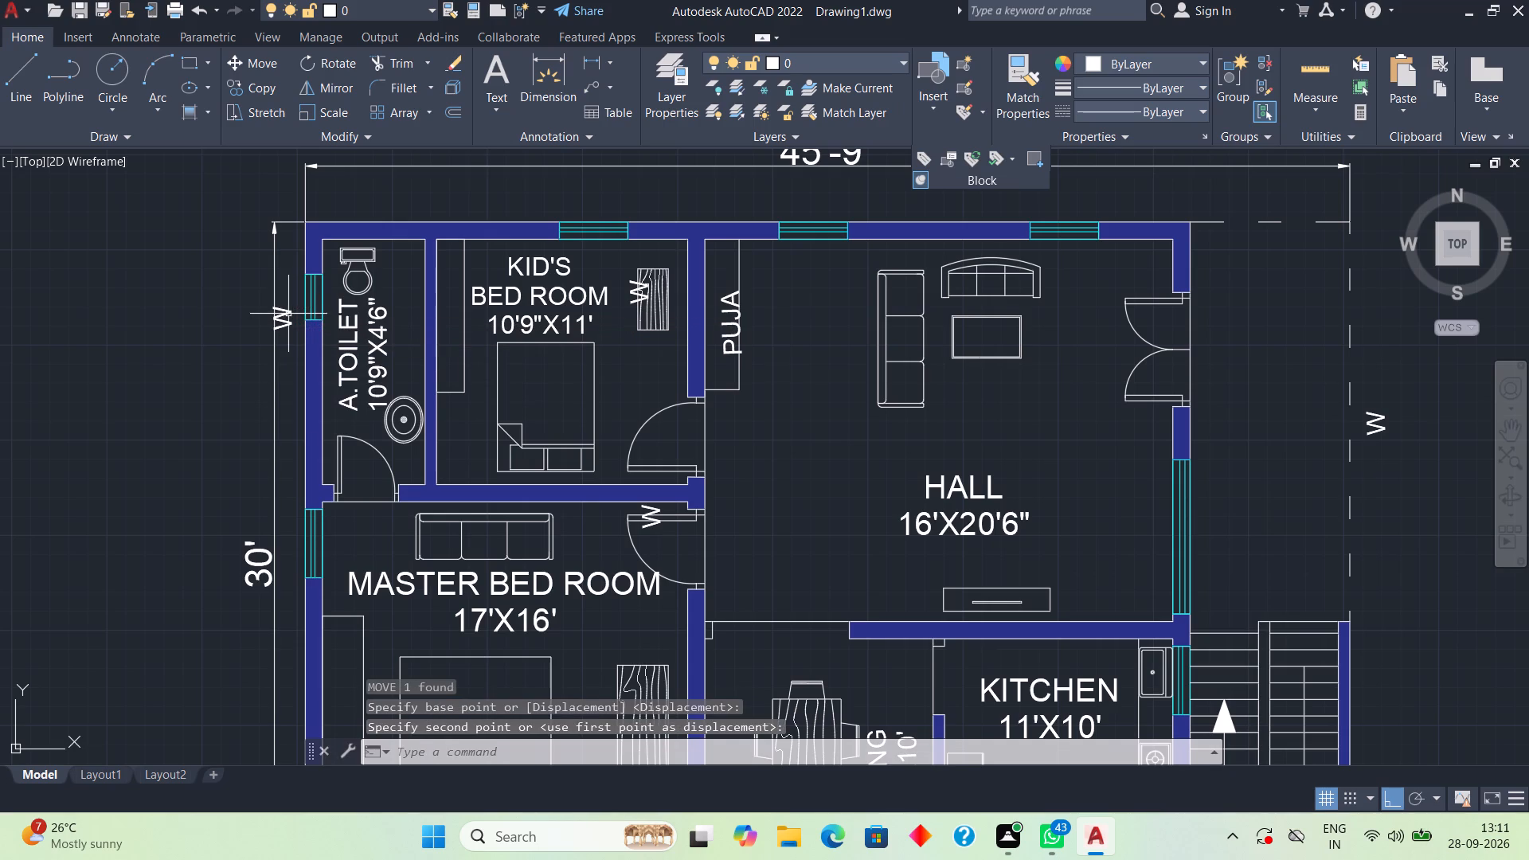
{"action": "left_click", "coordinate": [283, 314]}
{"action": "type", "text": "M"}
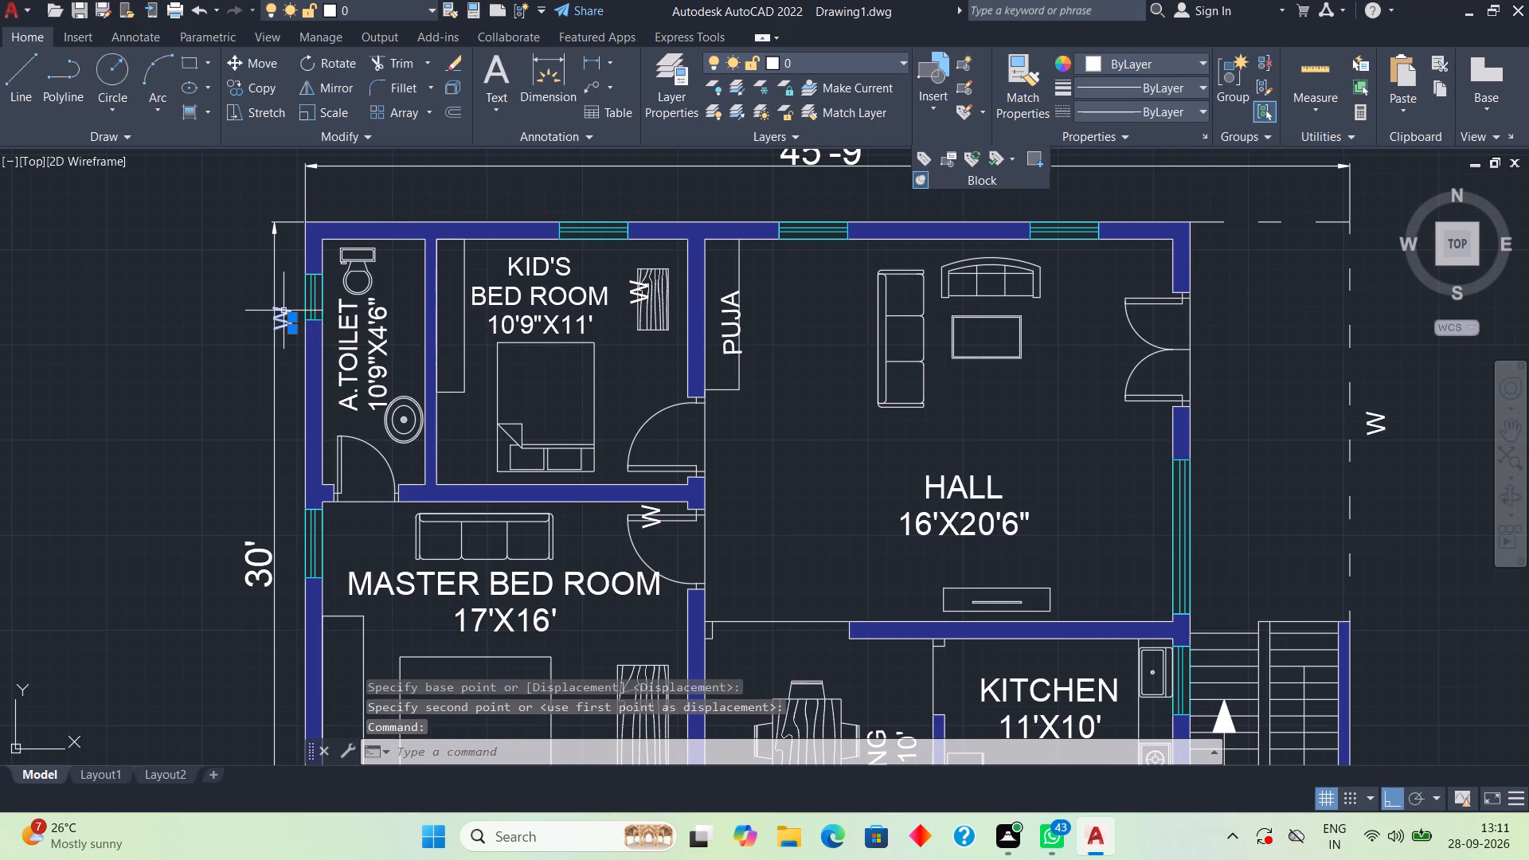
{"action": "key", "text": "space"}
{"action": "left_click", "coordinate": [284, 311]}
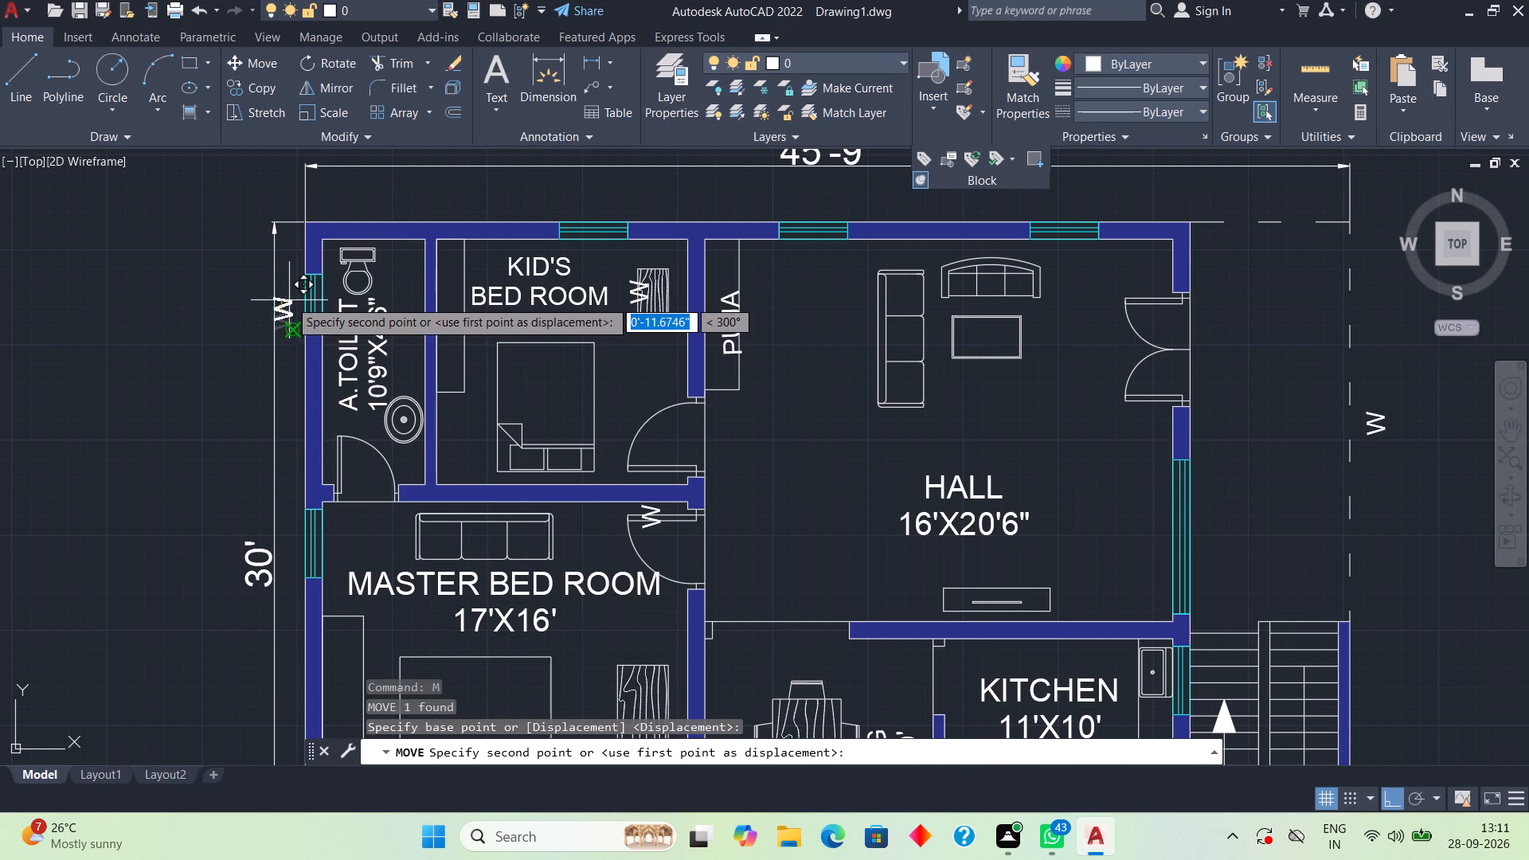
{"action": "left_click", "coordinate": [290, 296]}
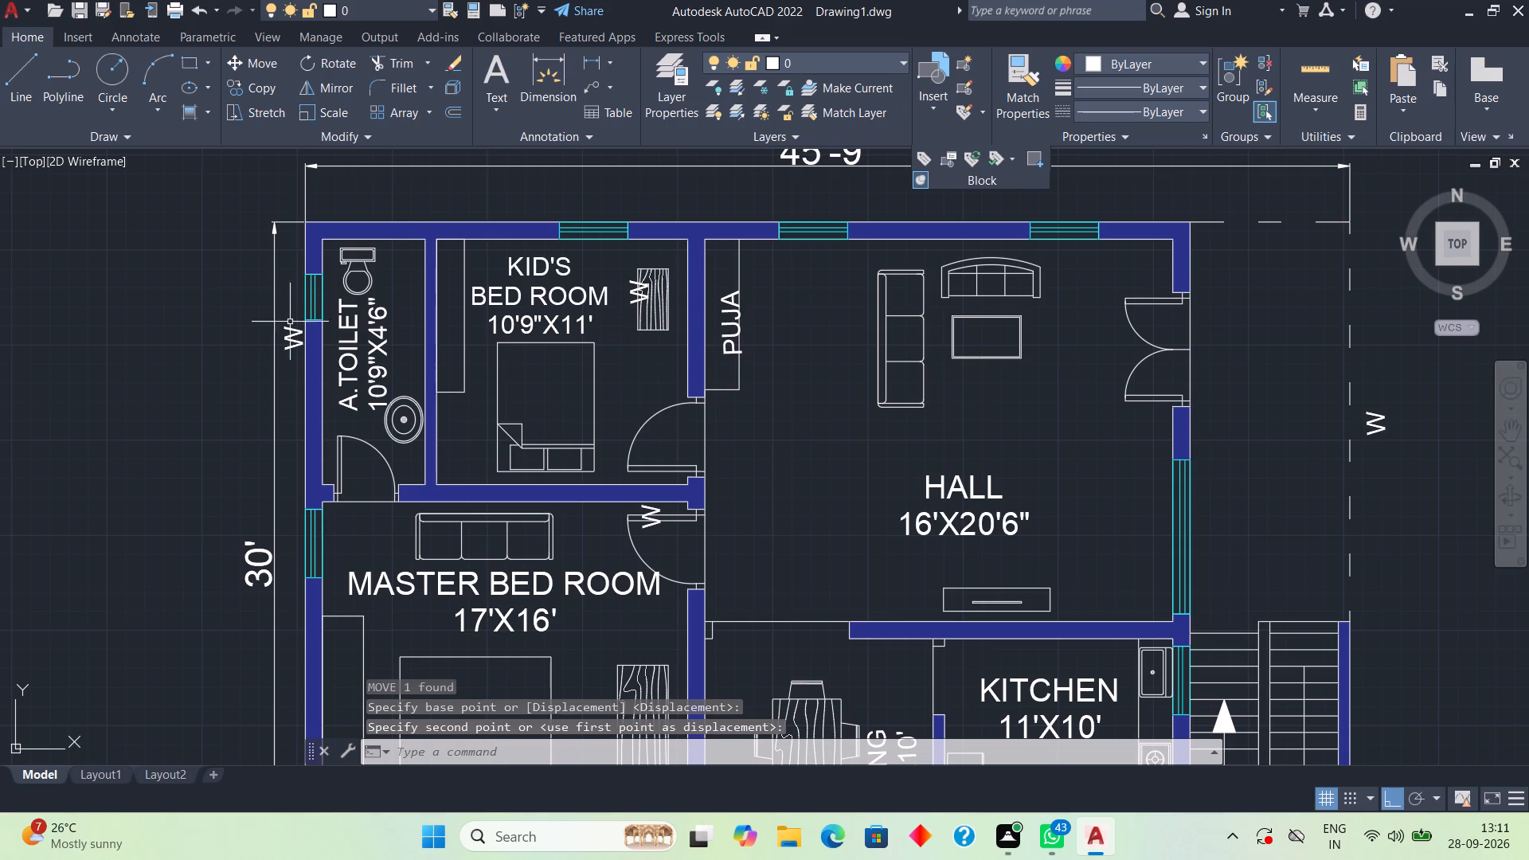
Move the W label straight up alongside the outer wall so it sits next to the toilet's window.
{"action": "left_click", "coordinate": [293, 336]}
{"action": "scroll", "coordinate": [293, 336], "scroll_direction": "up", "scroll_amount": 3}
{"action": "type", "text": "M"}
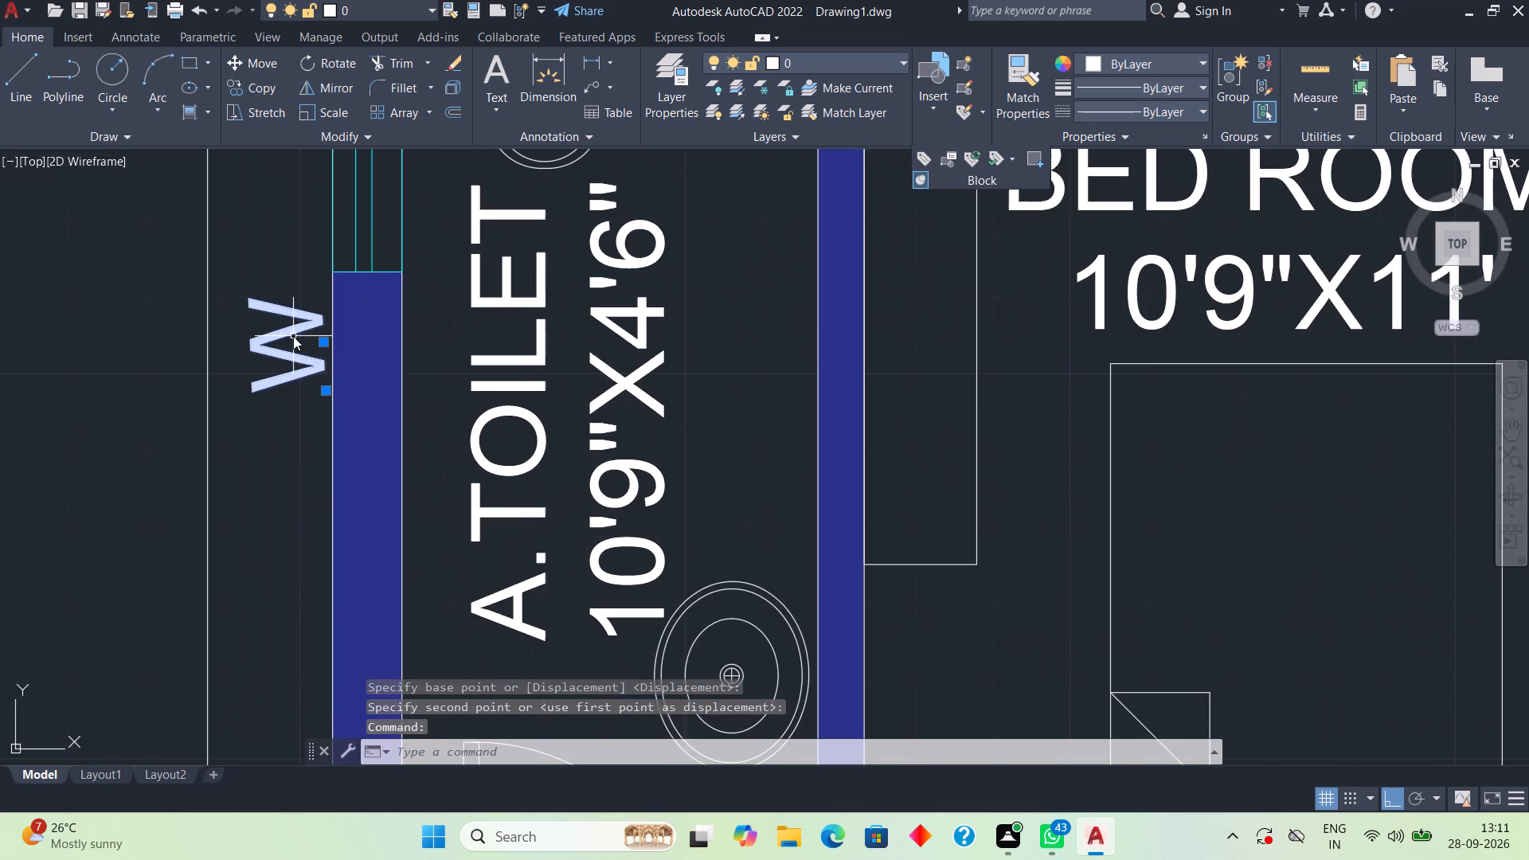
{"action": "key", "text": "space"}
{"action": "left_click", "coordinate": [248, 305]}
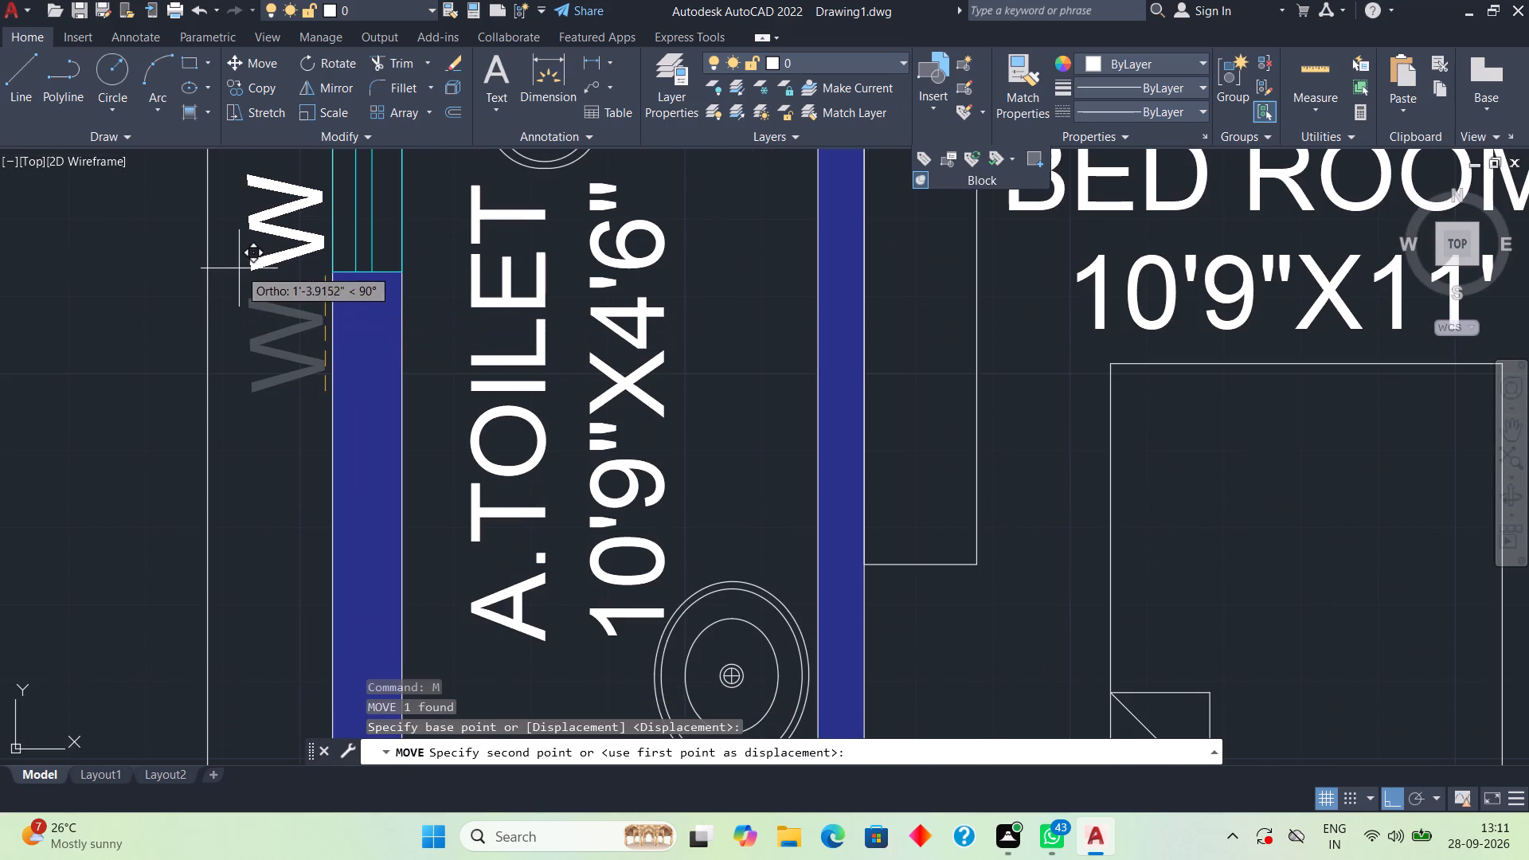
{"action": "left_click", "coordinate": [239, 262]}
Move the other W label from beside the dashed boundary line to just outside the master bedroom's left-wall window.
{"action": "scroll", "coordinate": [268, 373], "scroll_direction": "down", "scroll_amount": 3}
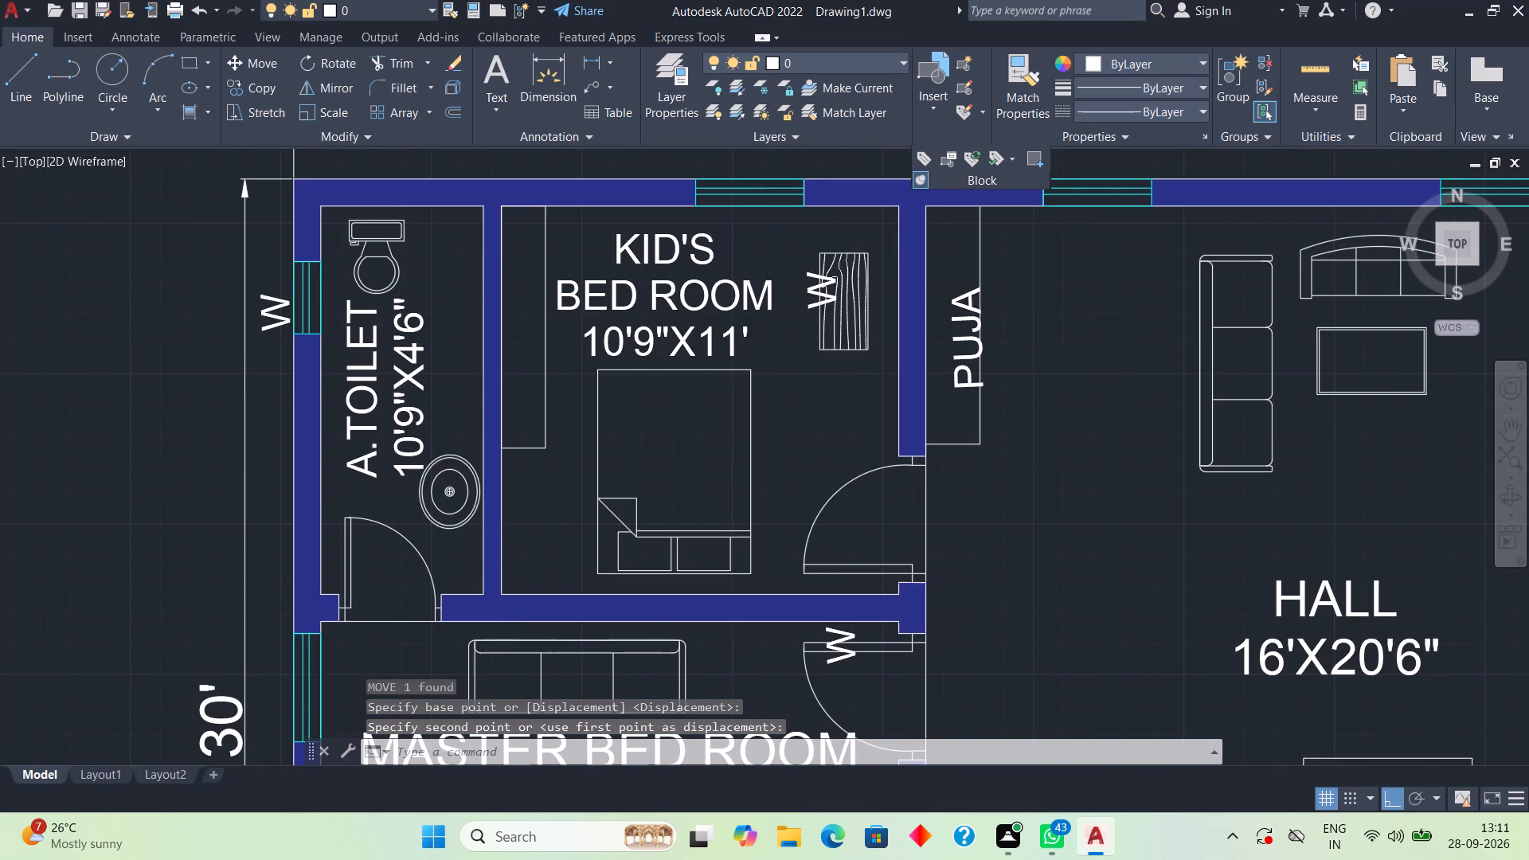
{"action": "scroll", "coordinate": [269, 391], "scroll_direction": "down", "scroll_amount": 1}
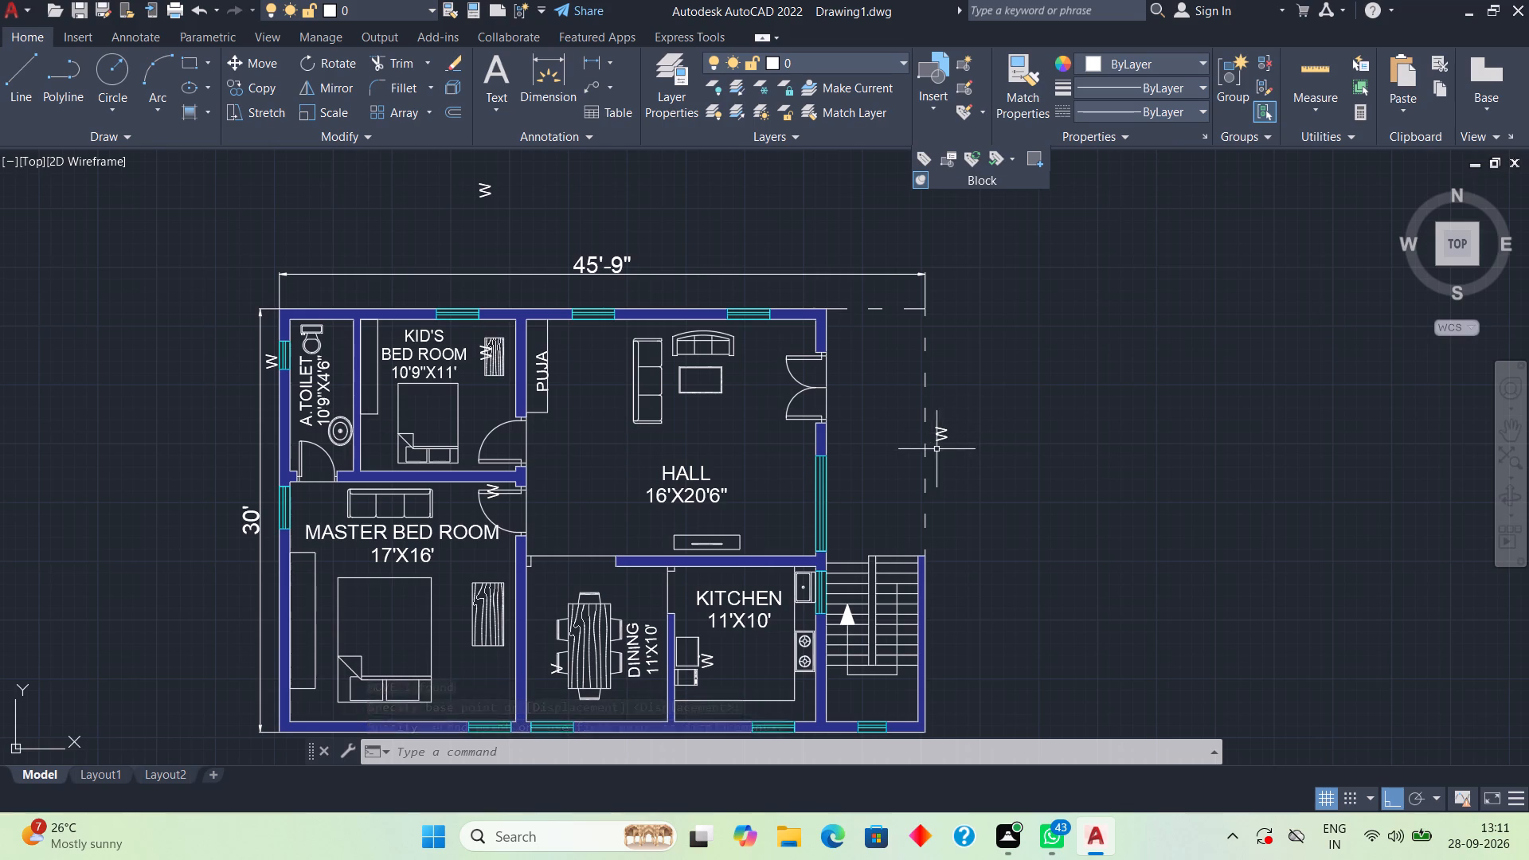
{"action": "left_click", "coordinate": [933, 432]}
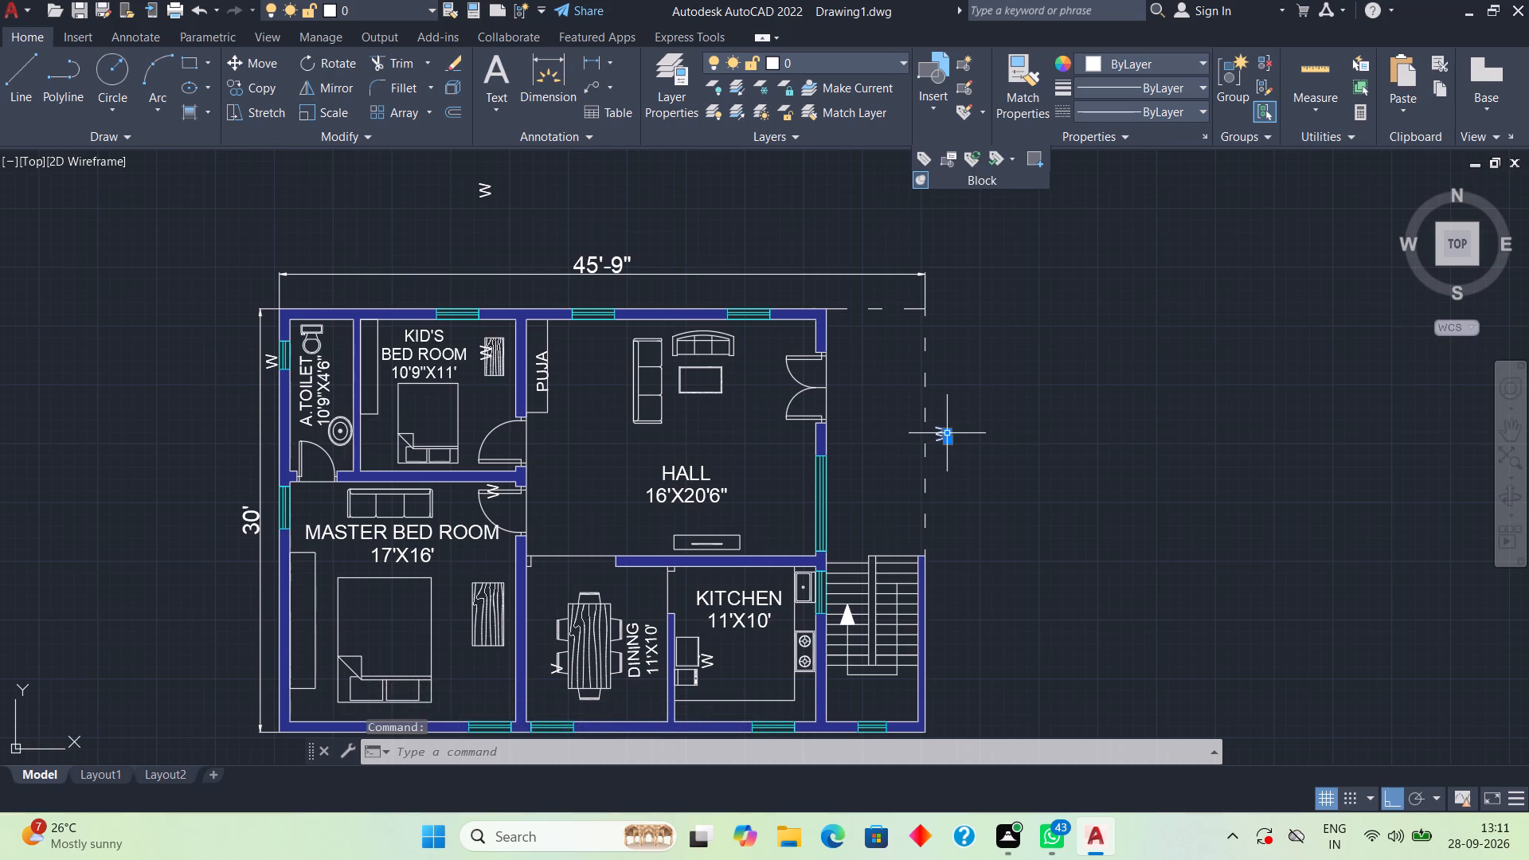
{"action": "scroll", "coordinate": [950, 432], "scroll_direction": "up", "scroll_amount": 1}
{"action": "type", "text": "M"}
{"action": "key", "text": "space"}
{"action": "left_click", "coordinate": [950, 433]}
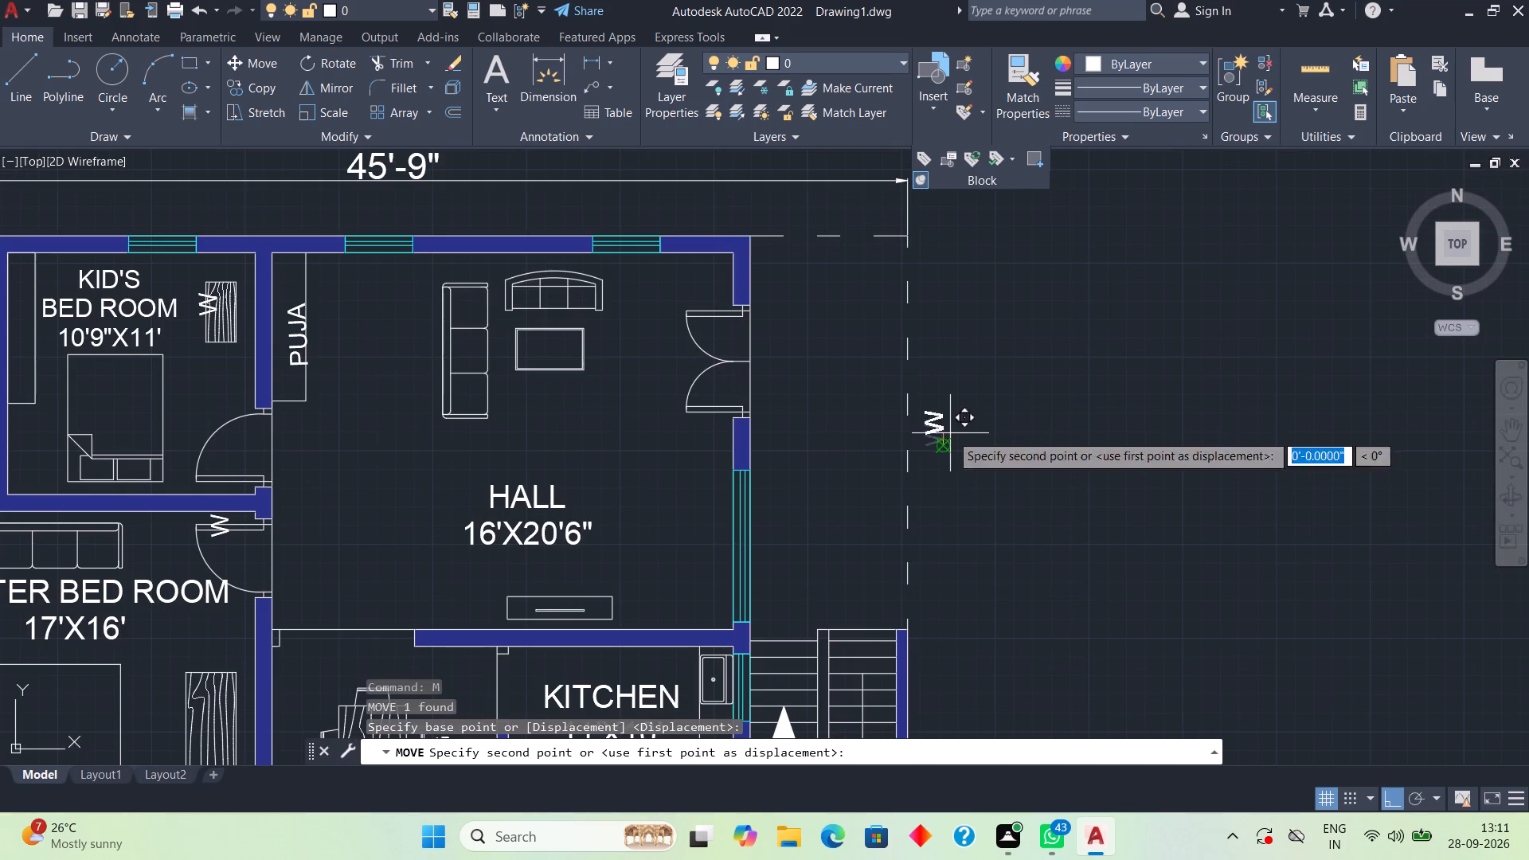
{"action": "scroll", "coordinate": [386, 553], "scroll_direction": "down", "scroll_amount": 3}
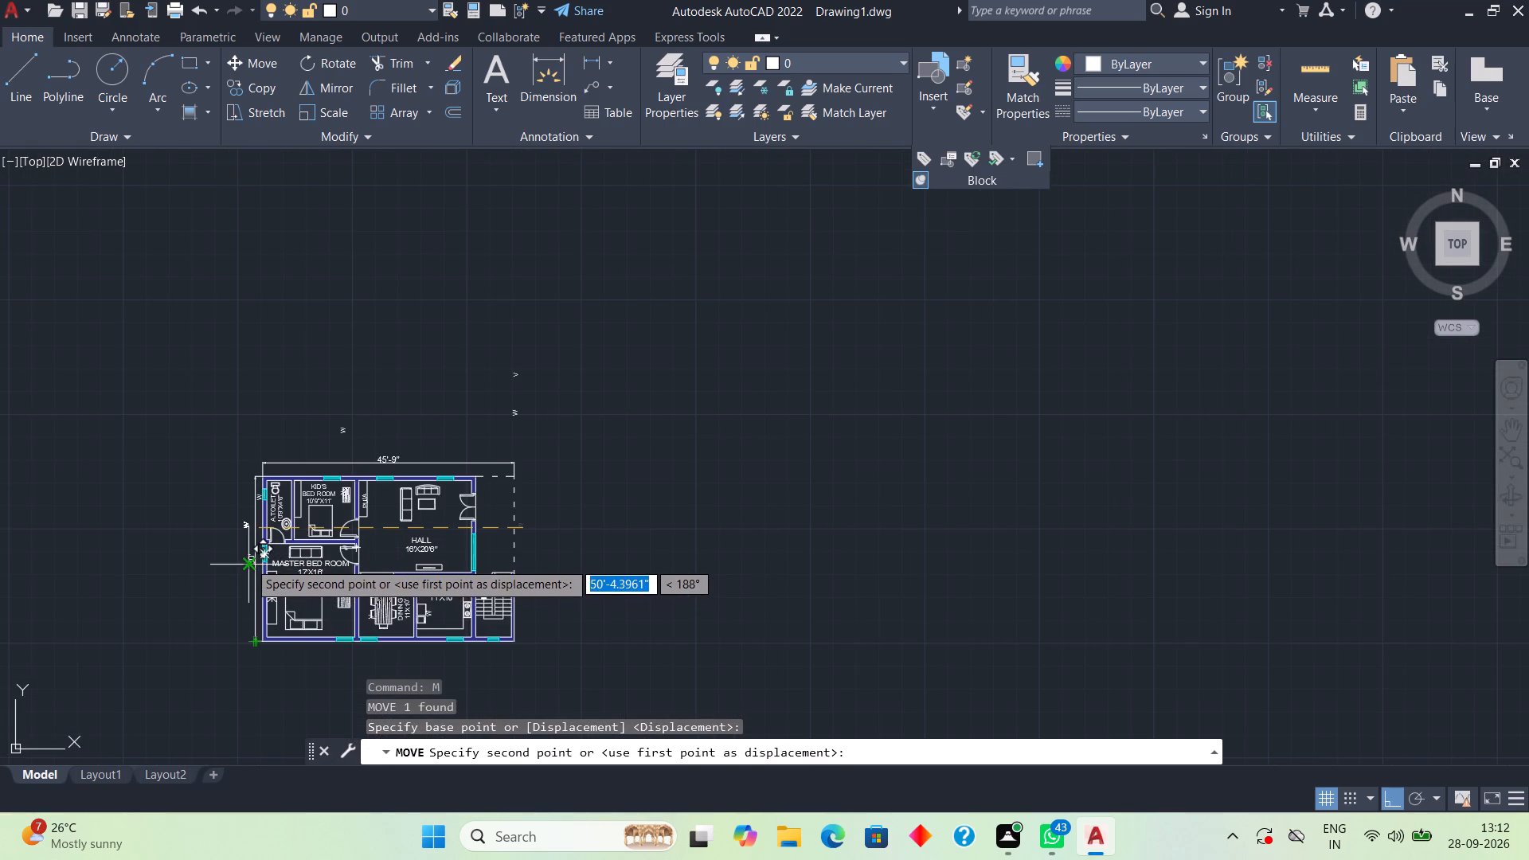
{"action": "scroll", "coordinate": [248, 561], "scroll_direction": "up", "scroll_amount": 3}
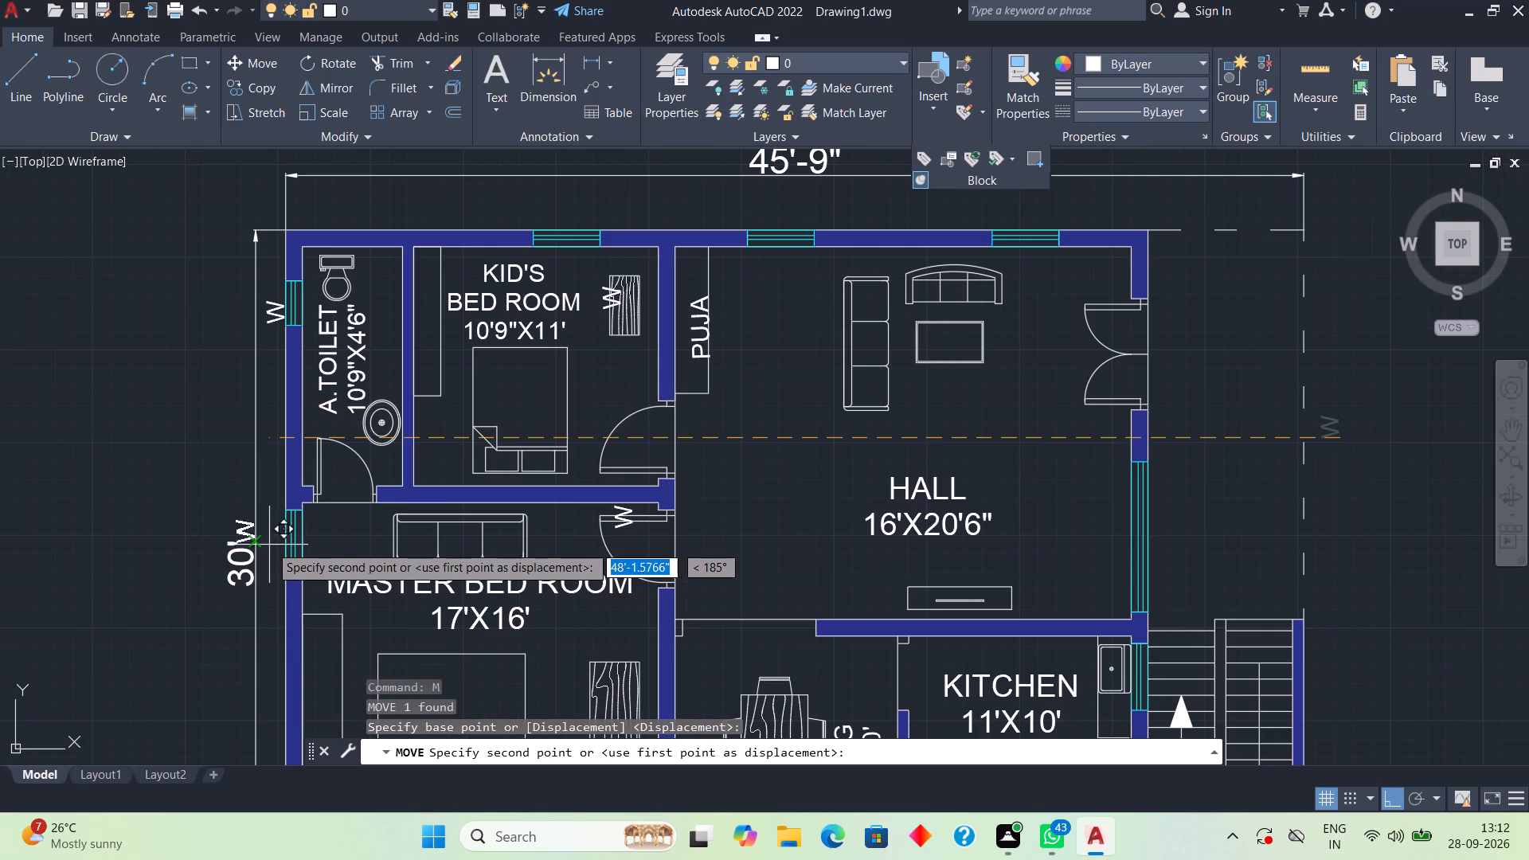
{"action": "left_click", "coordinate": [280, 557]}
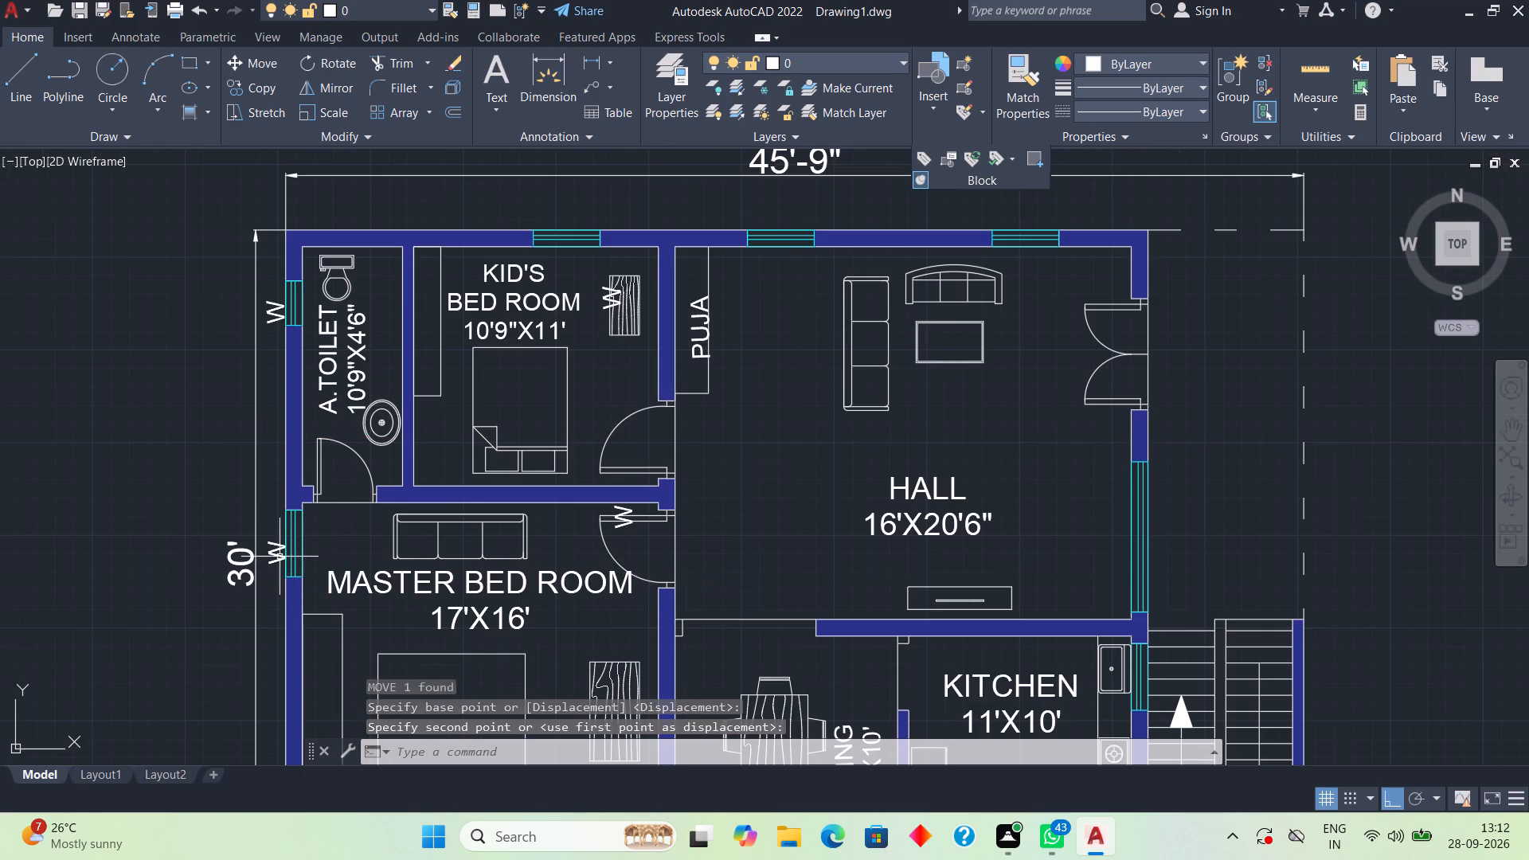
Move the W label floating above the plan straight down to just outside the kid's bedroom top wall, near its window.
{"action": "scroll", "coordinate": [280, 557], "scroll_direction": "up", "scroll_amount": 3}
{"action": "scroll", "coordinate": [280, 565], "scroll_direction": "down", "scroll_amount": 1}
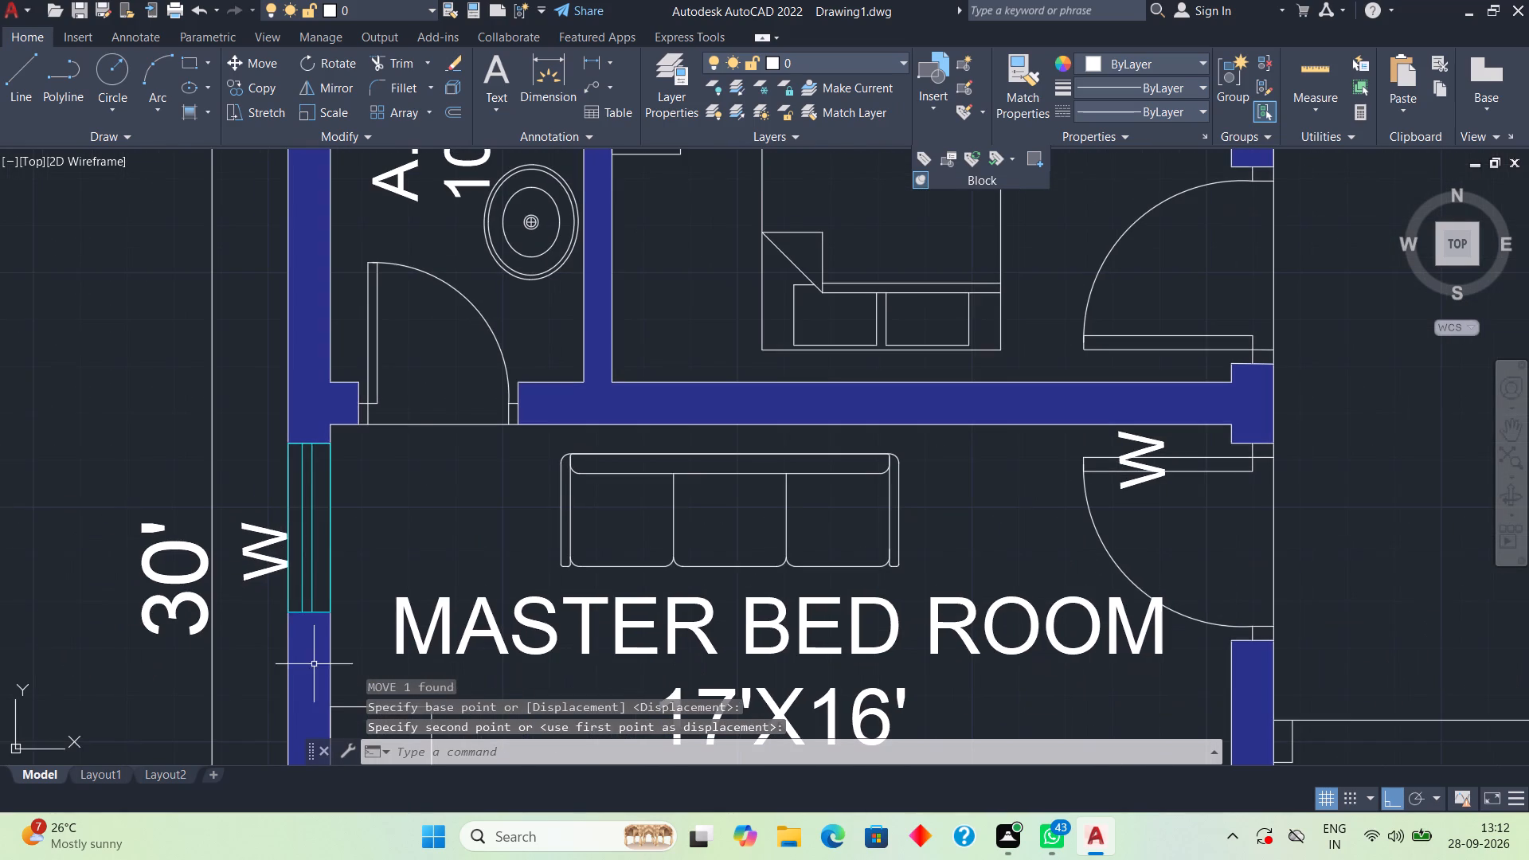
{"action": "scroll", "coordinate": [510, 674], "scroll_direction": "down", "scroll_amount": 2}
{"action": "middle_click_drag", "start_coordinate": [710, 599], "coordinate": [595, 562]}
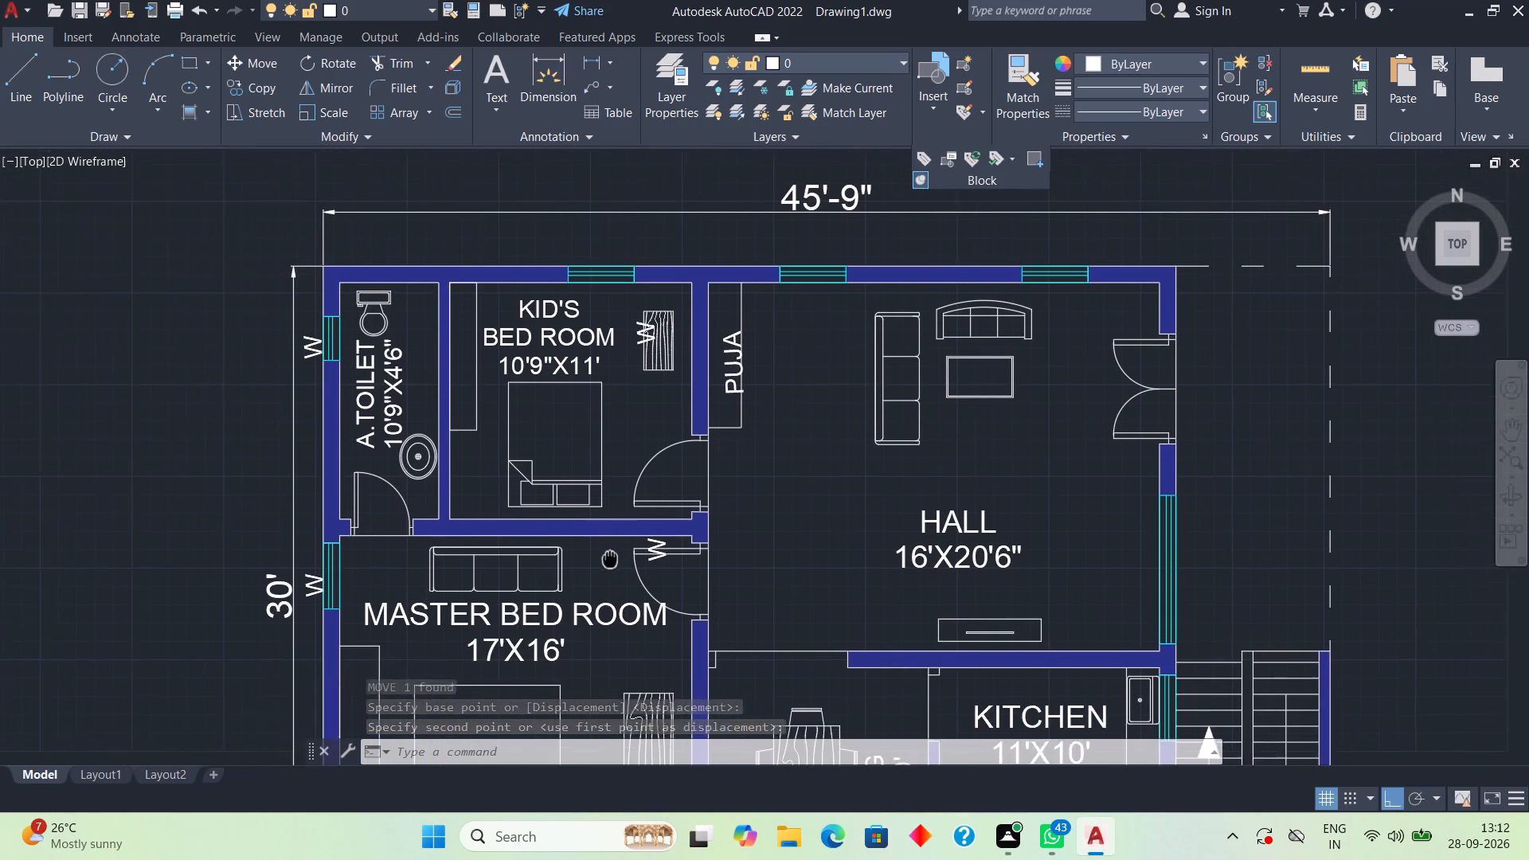
{"action": "middle_click_drag", "start_coordinate": [595, 562], "coordinate": [592, 563]}
{"action": "scroll", "coordinate": [590, 563], "scroll_direction": "down", "scroll_amount": 2}
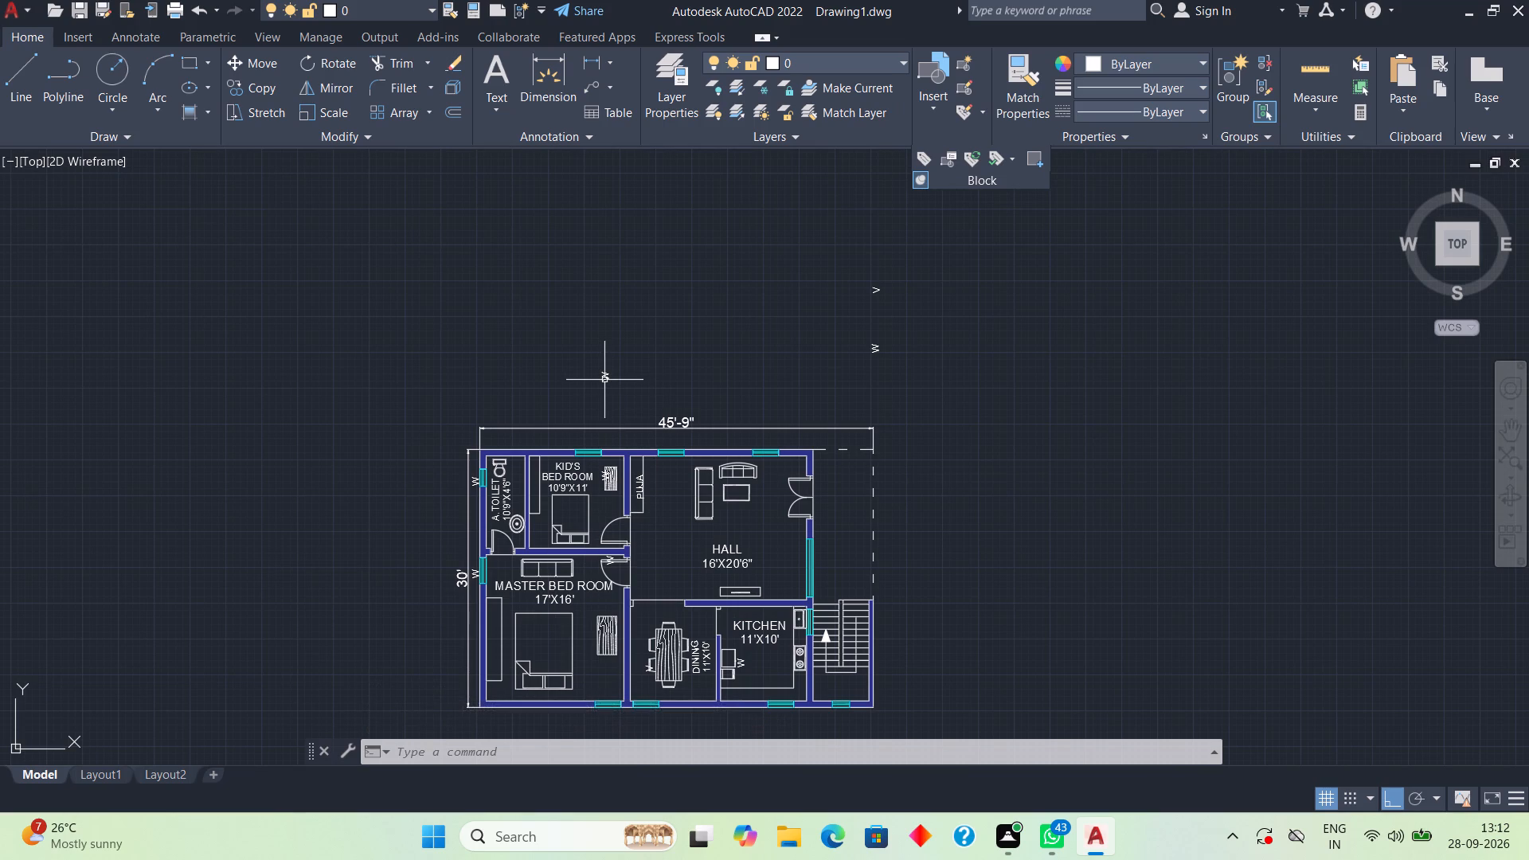
{"action": "left_click", "coordinate": [604, 380]}
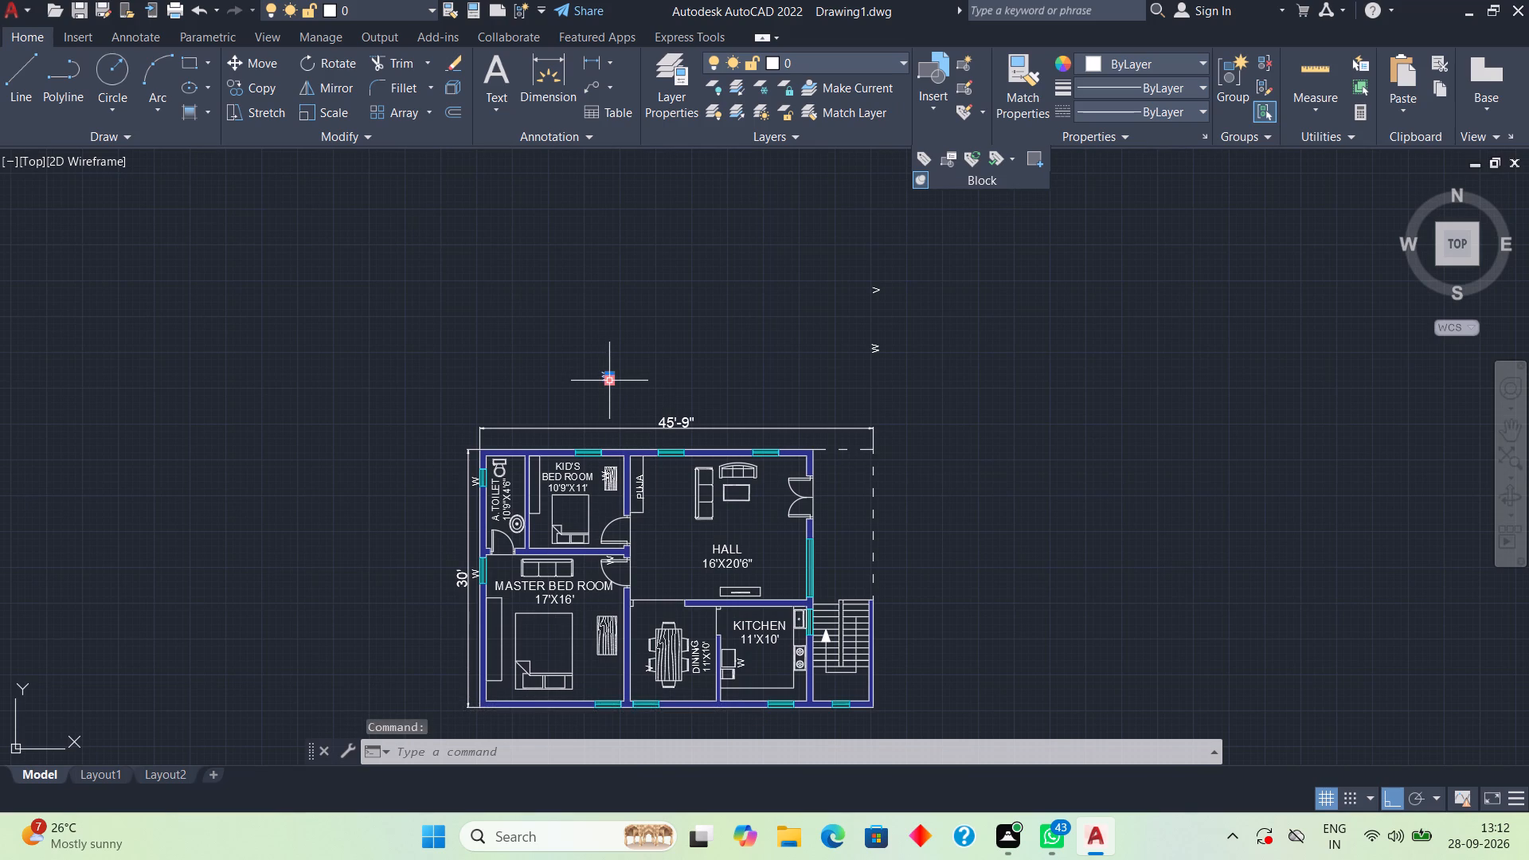
{"action": "scroll", "coordinate": [604, 380], "scroll_direction": "up", "scroll_amount": 2}
{"action": "type", "text": "M"}
{"action": "key", "text": "space"}
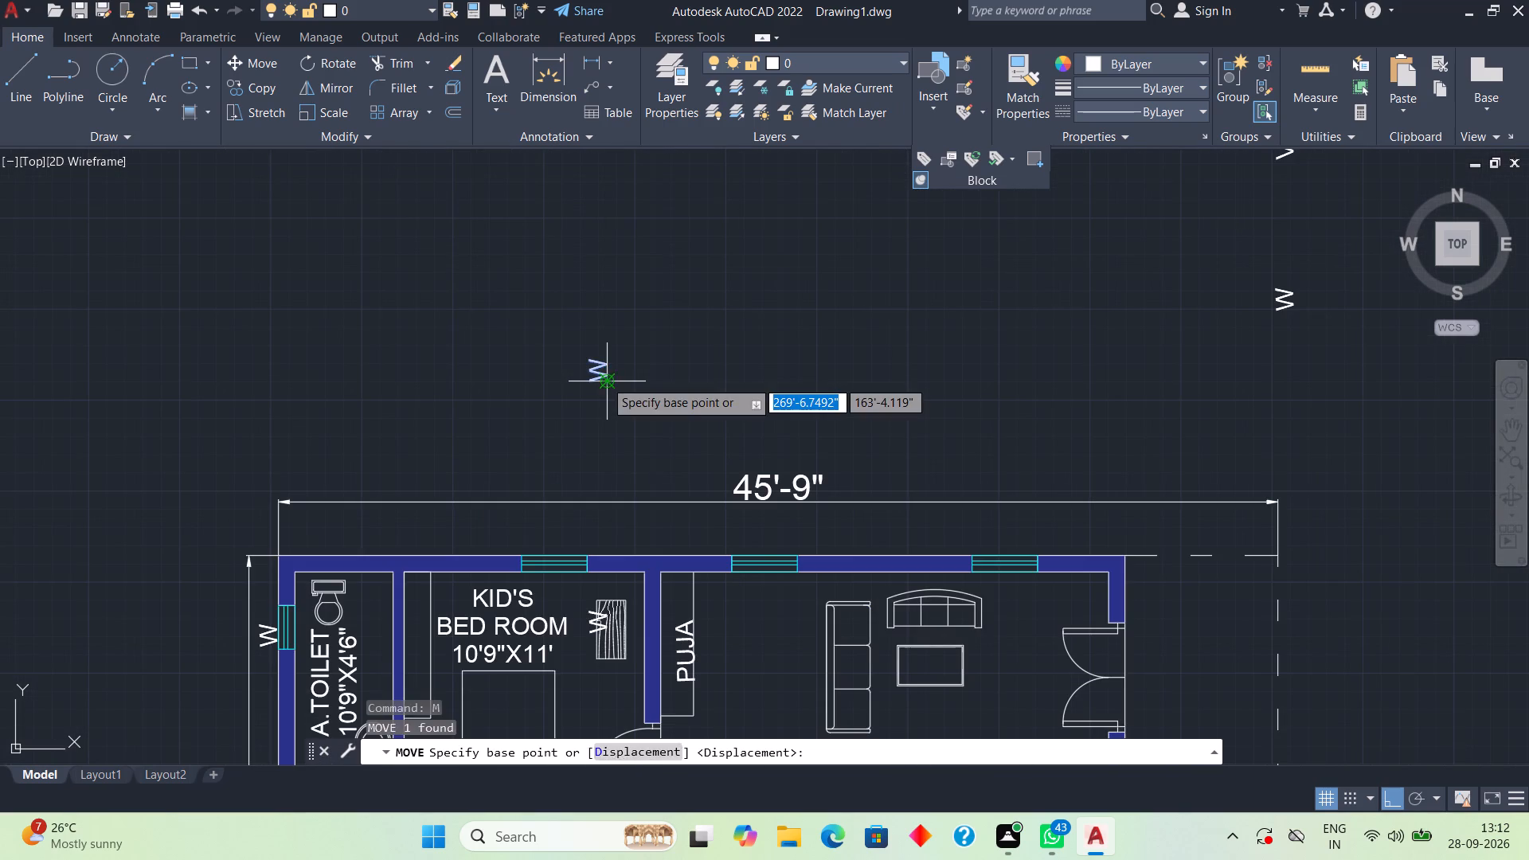
{"action": "left_click", "coordinate": [604, 380]}
{"action": "scroll", "coordinate": [546, 541], "scroll_direction": "up", "scroll_amount": 2}
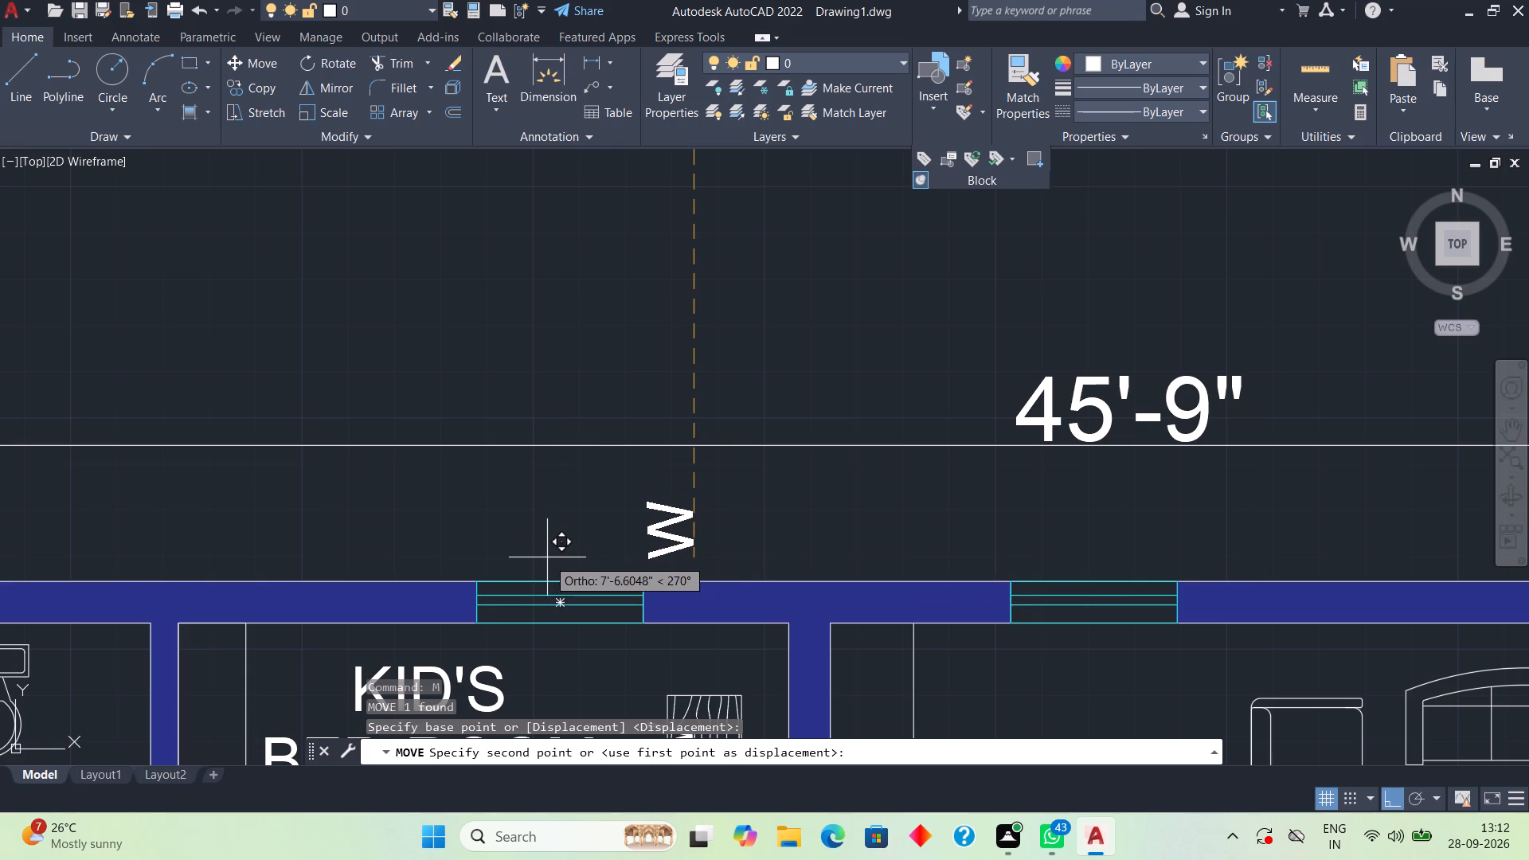
{"action": "left_click", "coordinate": [546, 556]}
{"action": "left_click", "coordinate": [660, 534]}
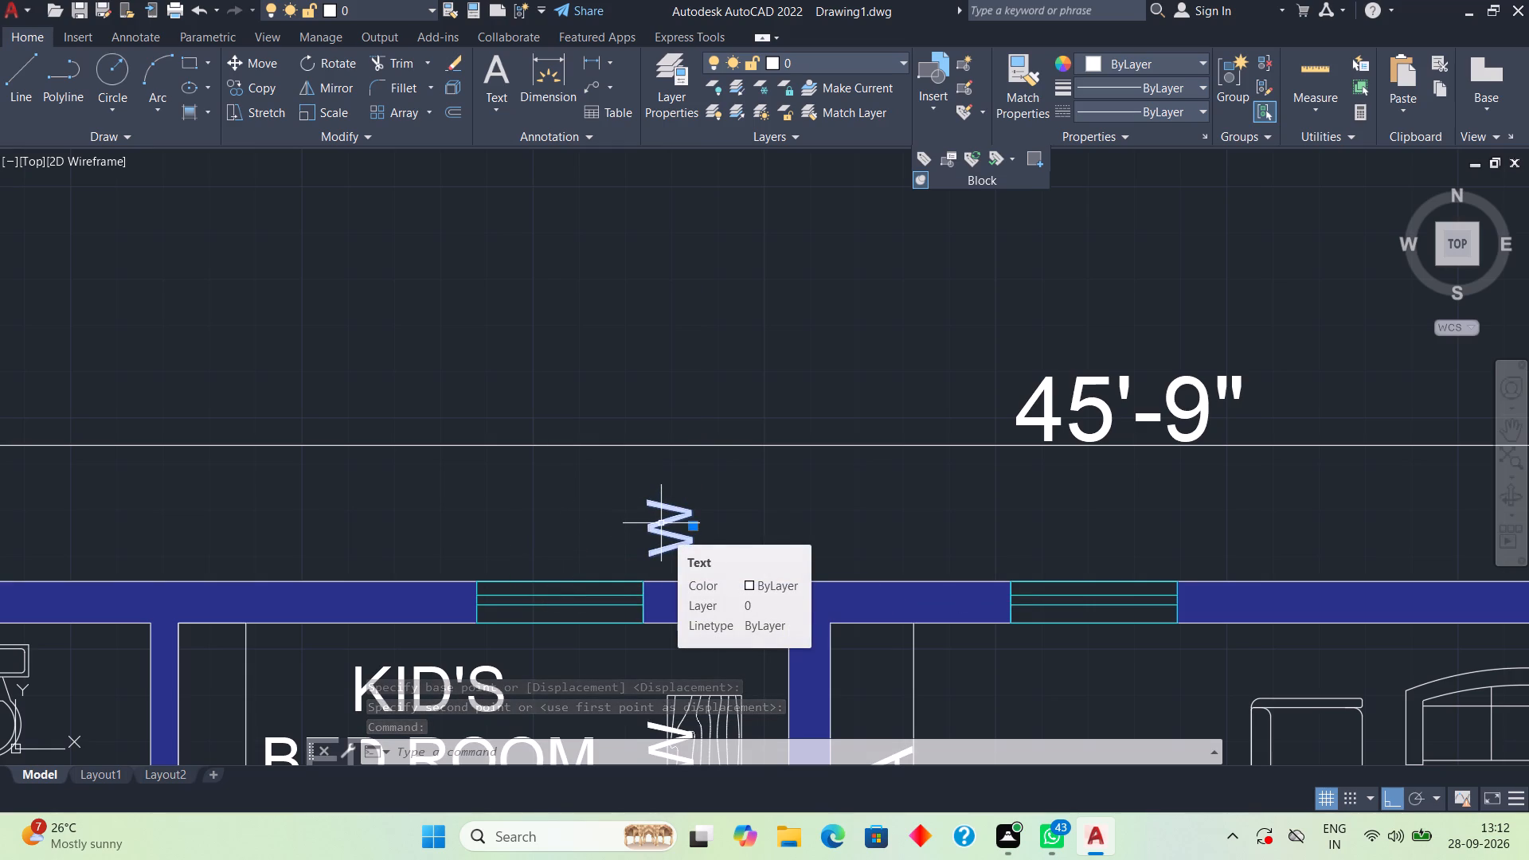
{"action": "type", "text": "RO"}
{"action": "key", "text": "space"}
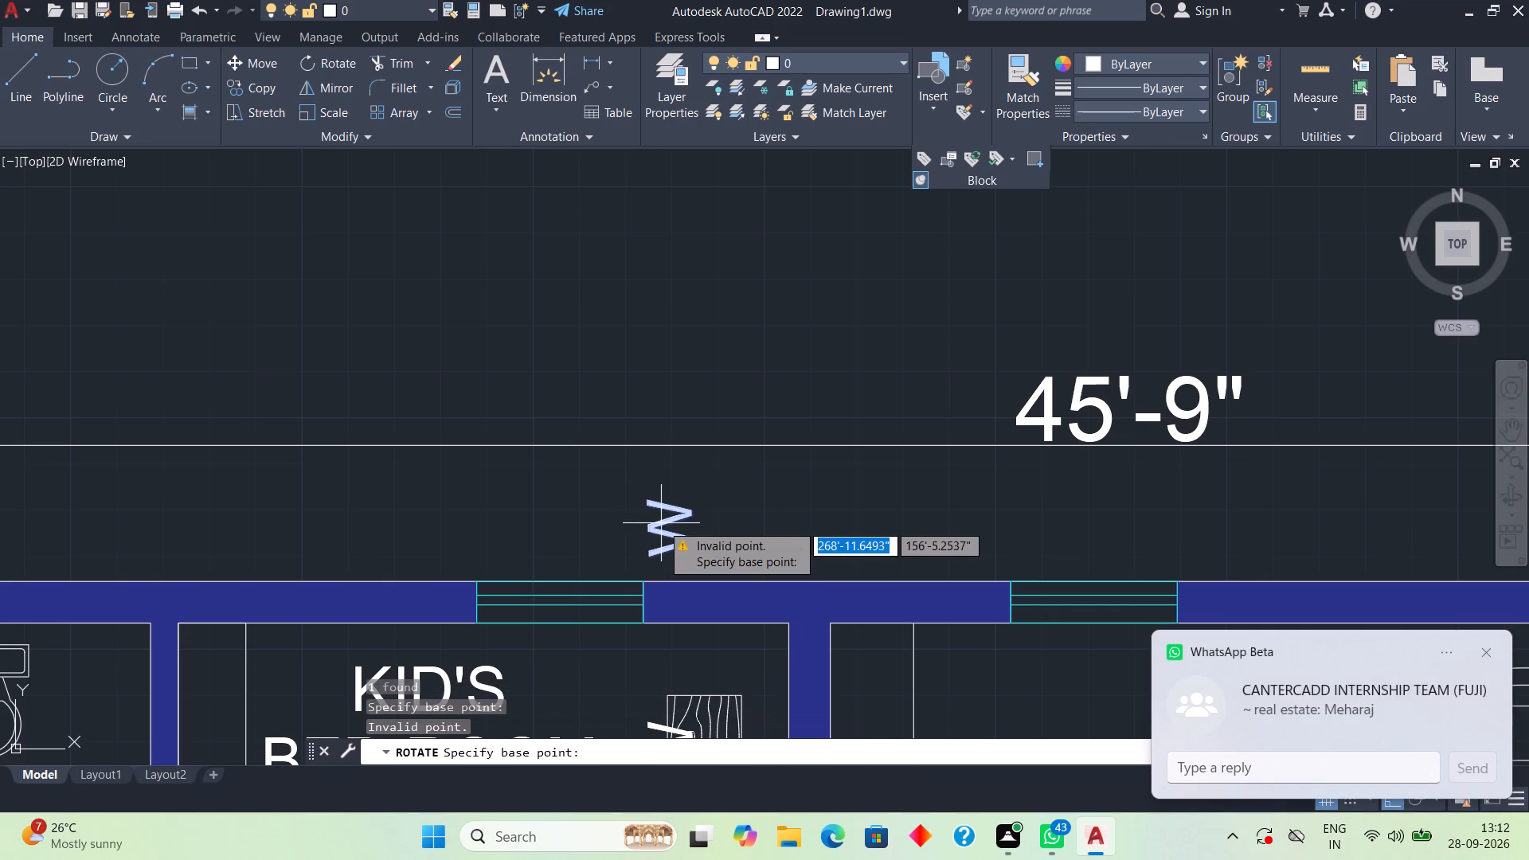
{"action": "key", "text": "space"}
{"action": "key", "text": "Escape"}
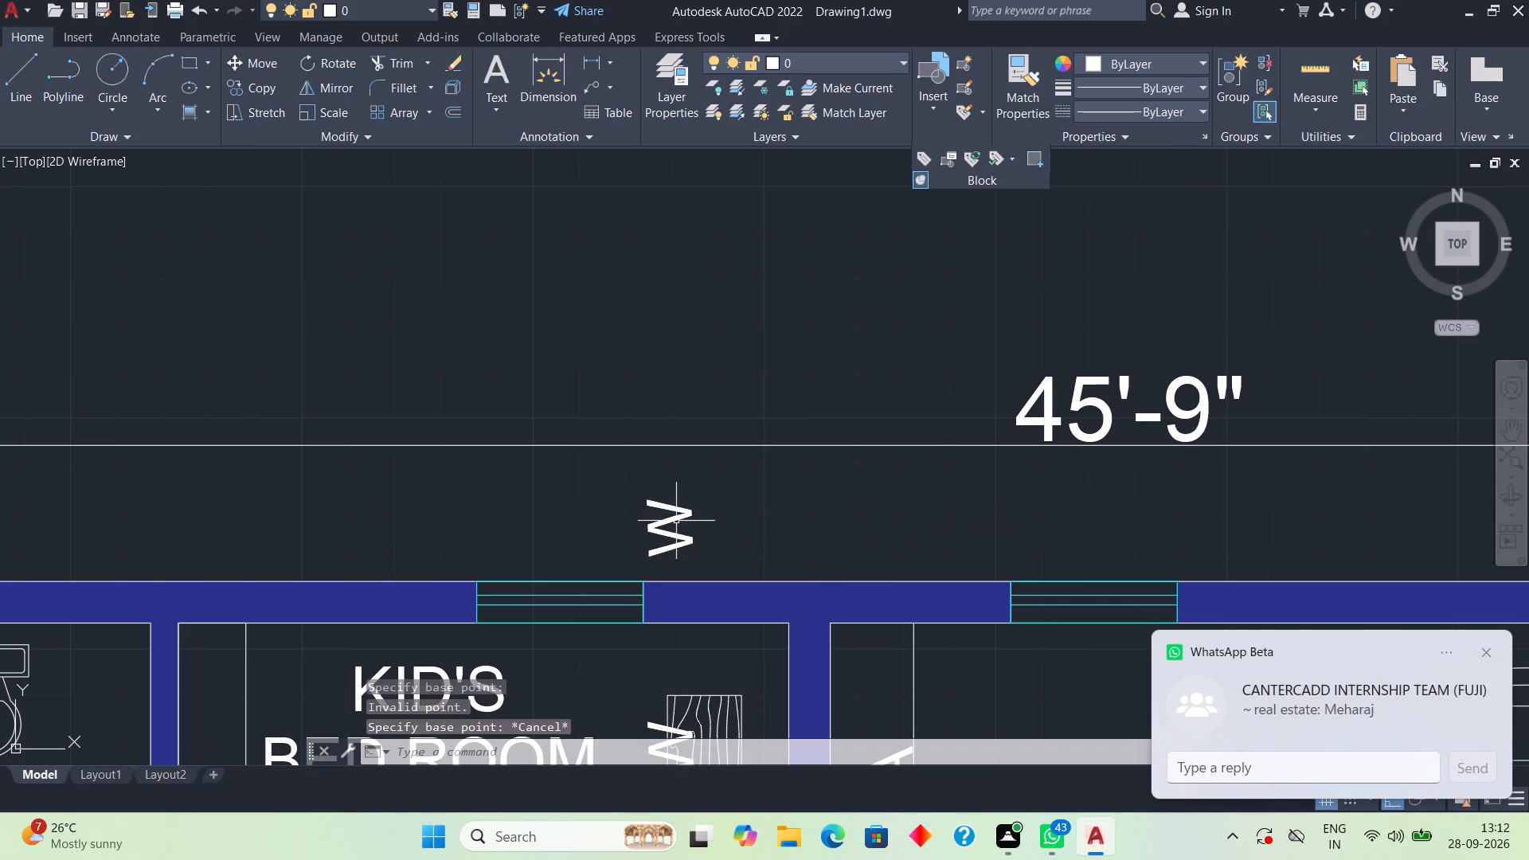
Rotate the W label near the kid's bedroom window by 270° so it reads horizontally.
{"action": "left_click", "coordinate": [675, 521]}
{"action": "type", "text": "RO"}
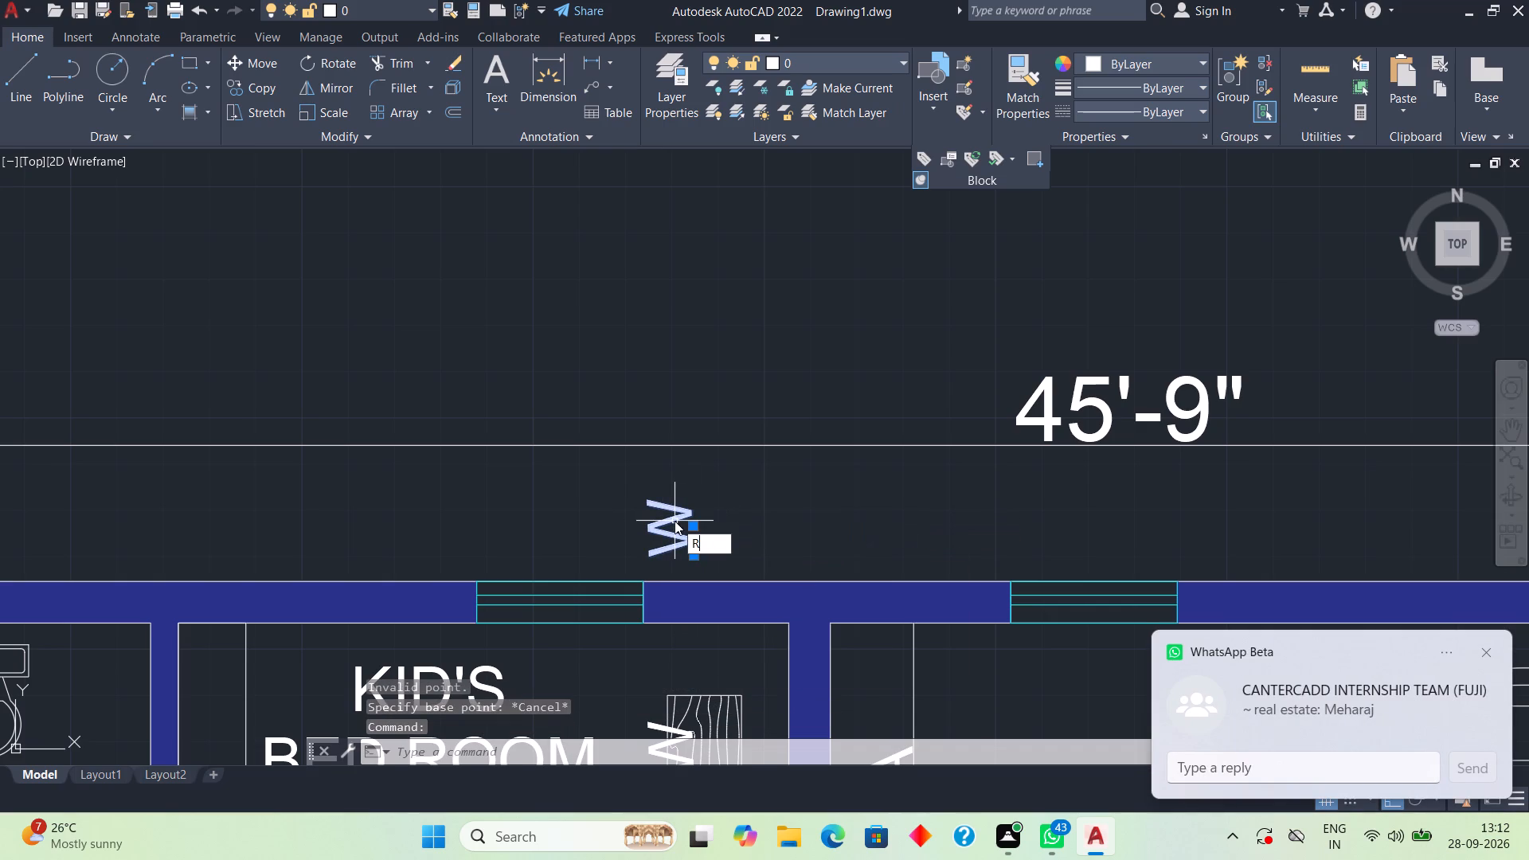
{"action": "key", "text": "space"}
{"action": "left_click", "coordinate": [675, 521]}
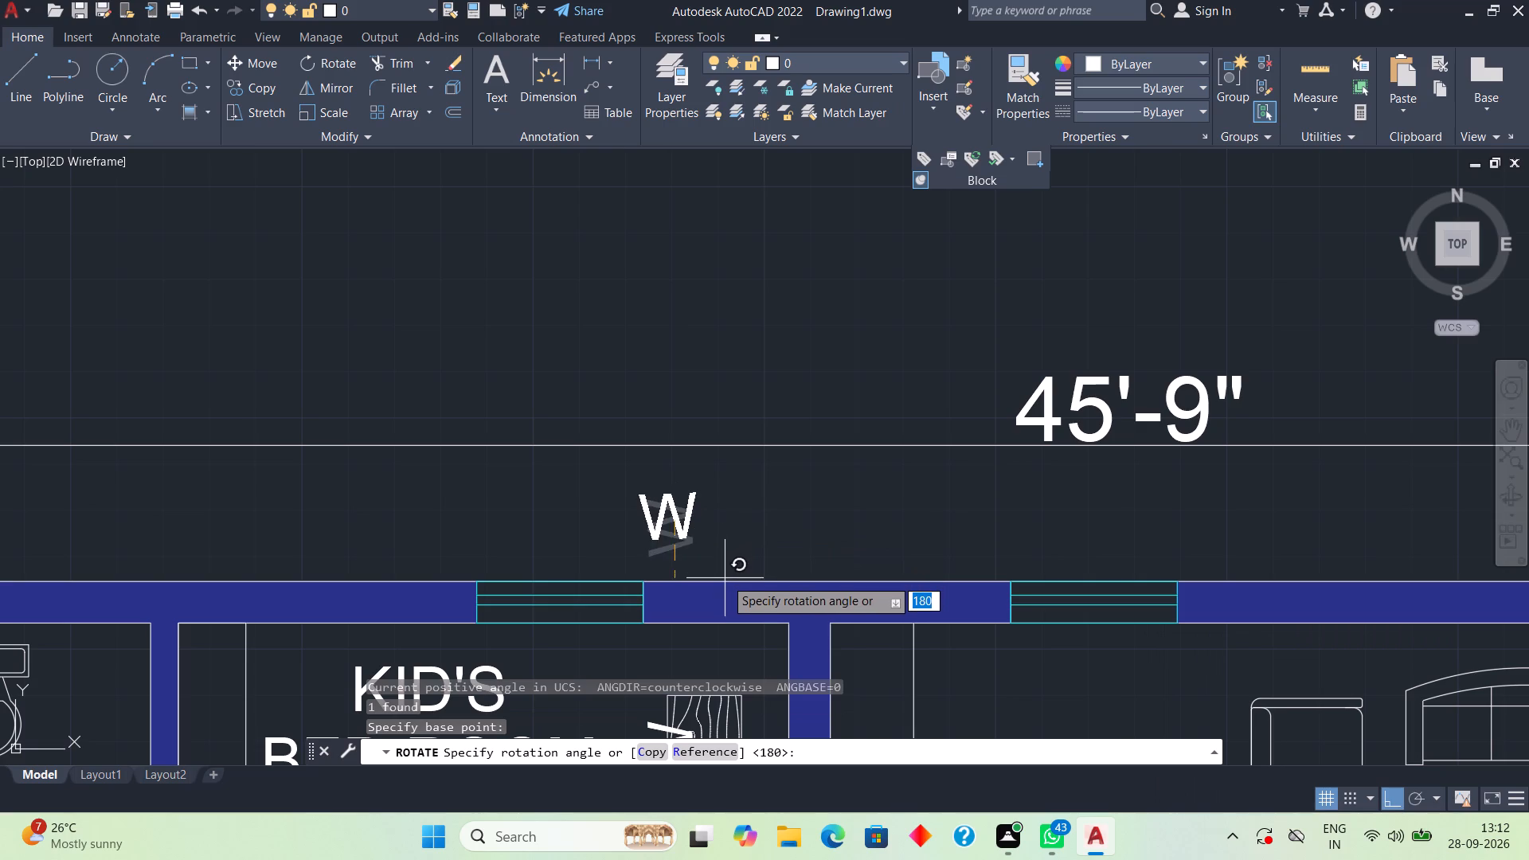
{"action": "left_click", "coordinate": [724, 592]}
Move the W label horizontally along the top wall so it sits above the kid's bedroom window.
{"action": "left_click", "coordinate": [674, 514]}
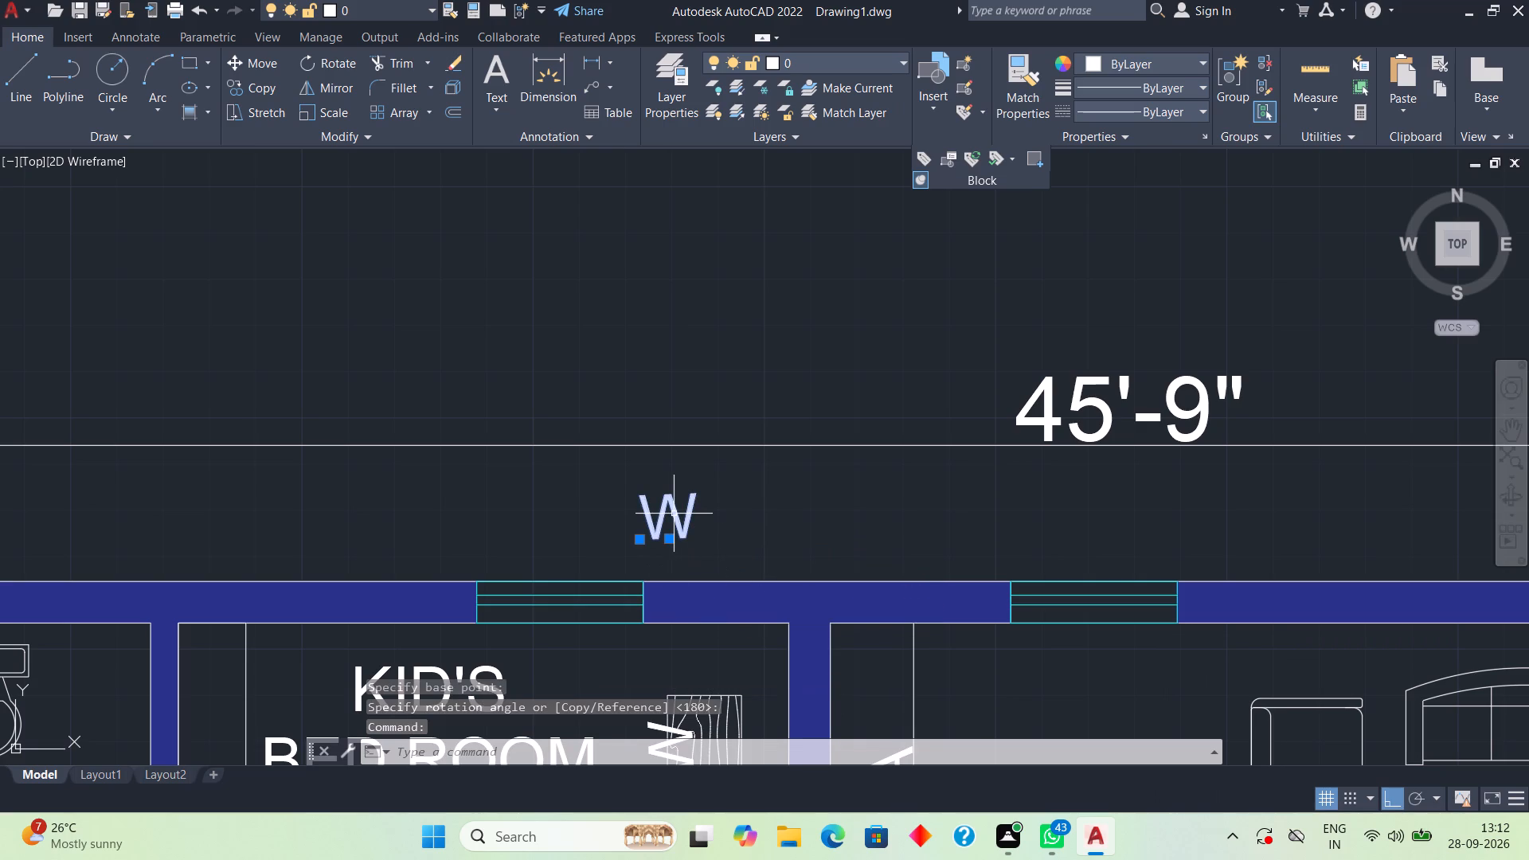
{"action": "type", "text": "M"}
{"action": "key", "text": "space"}
{"action": "left_click", "coordinate": [674, 514]}
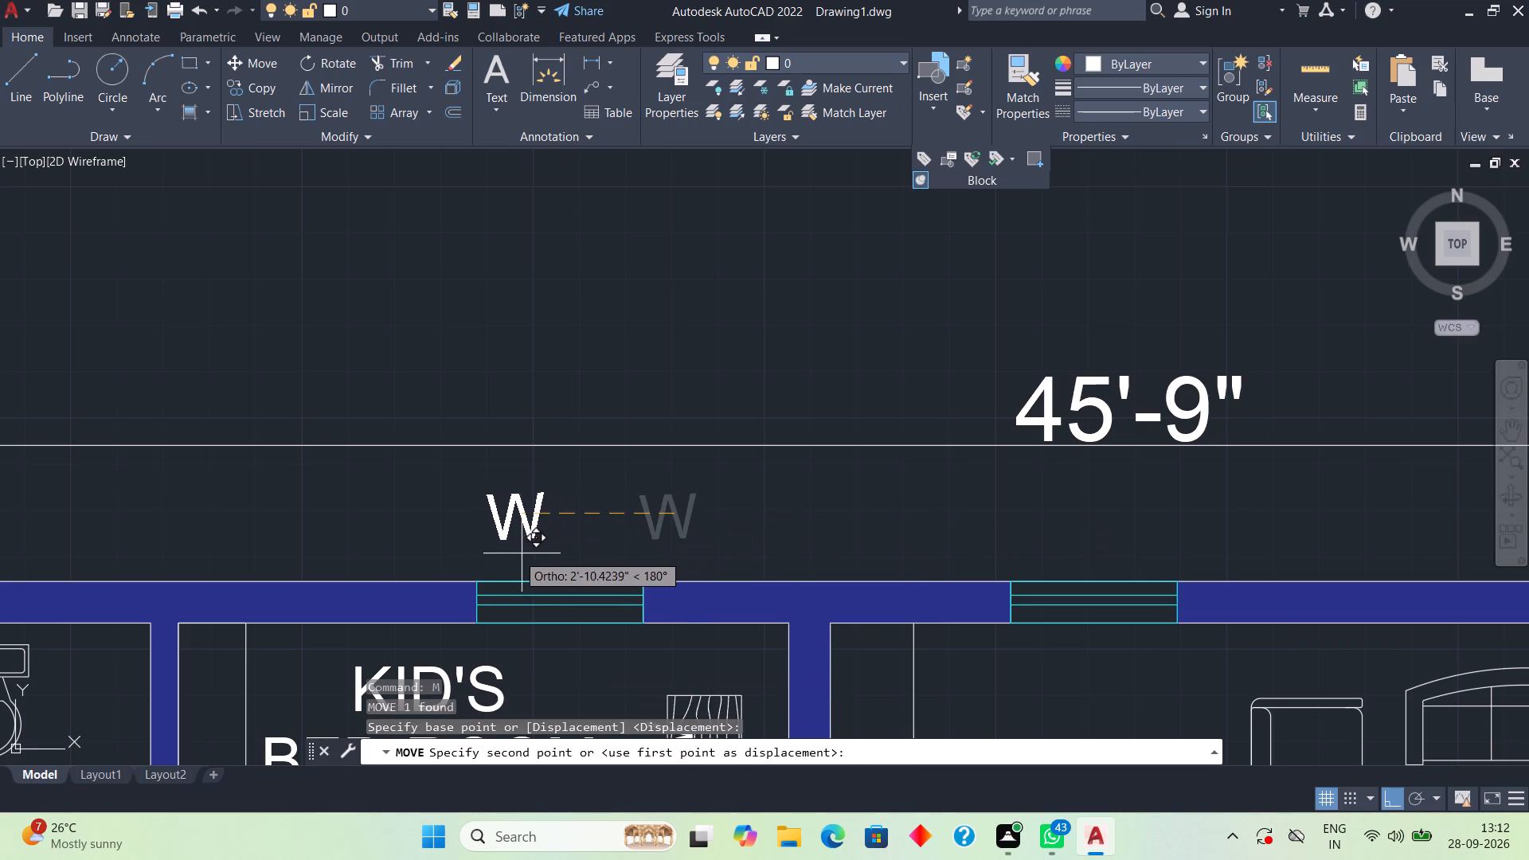
{"action": "left_click", "coordinate": [562, 562]}
Move the kid's bedroom window's W label down closer to the outer face of the top wall.
{"action": "left_click", "coordinate": [558, 536]}
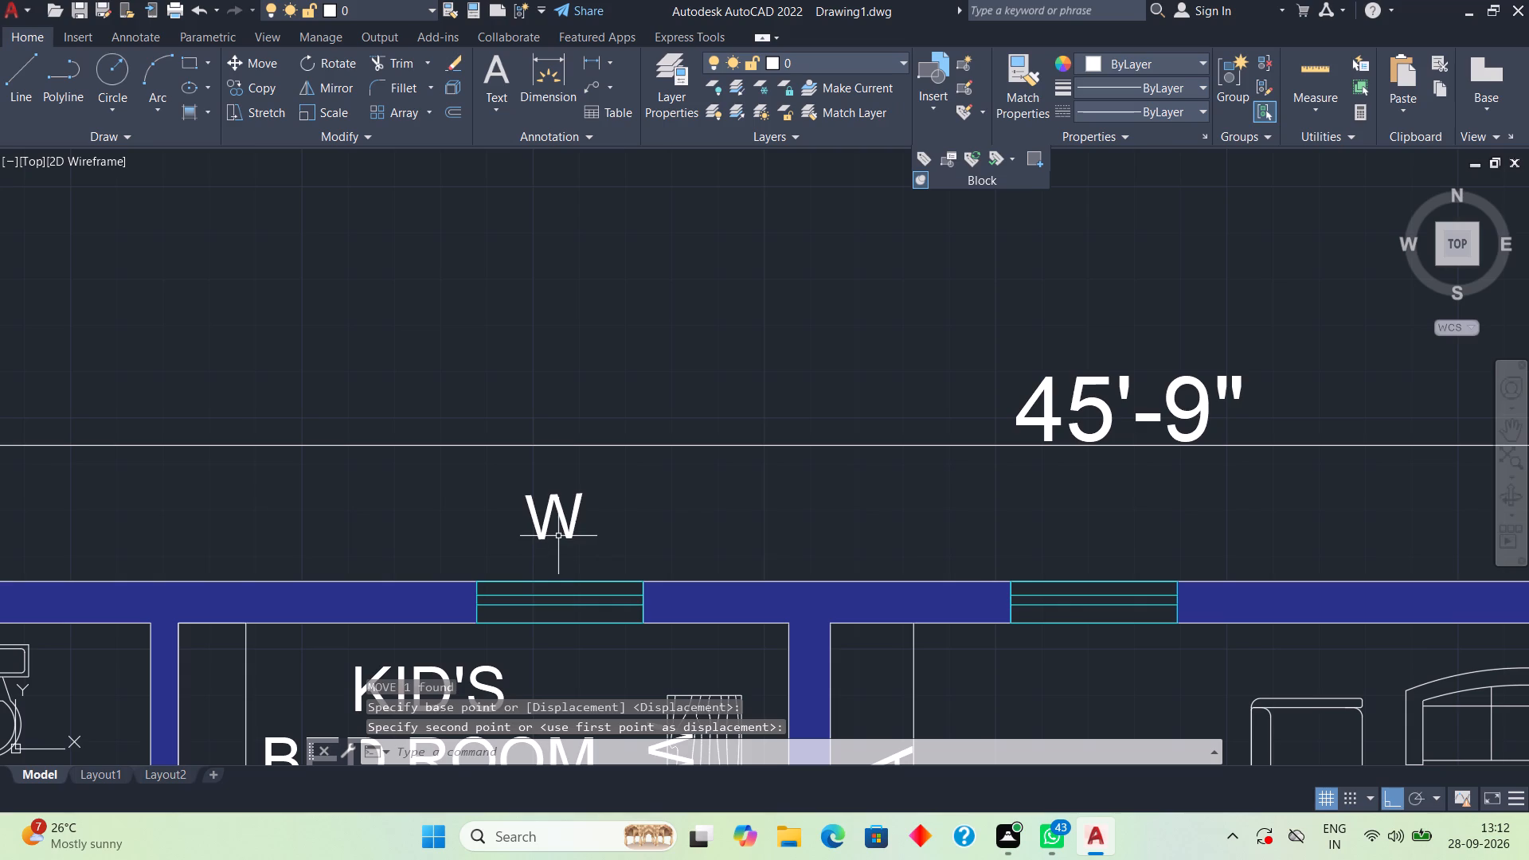
{"action": "left_click", "coordinate": [564, 519]}
{"action": "left_click", "coordinate": [563, 517]}
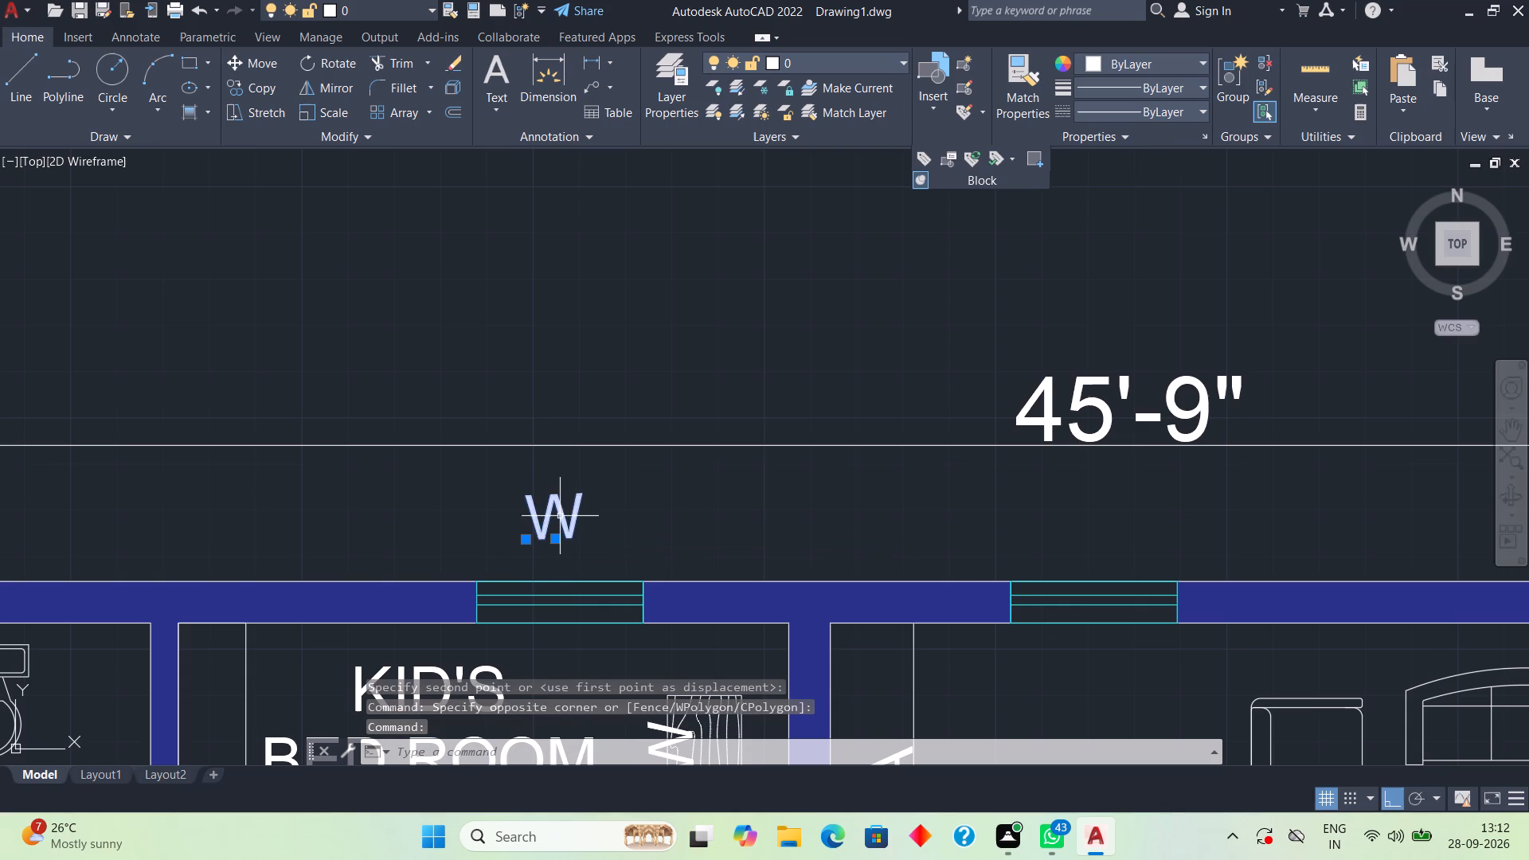
{"action": "type", "text": "M"}
{"action": "key", "text": "space"}
{"action": "left_click", "coordinate": [560, 516]}
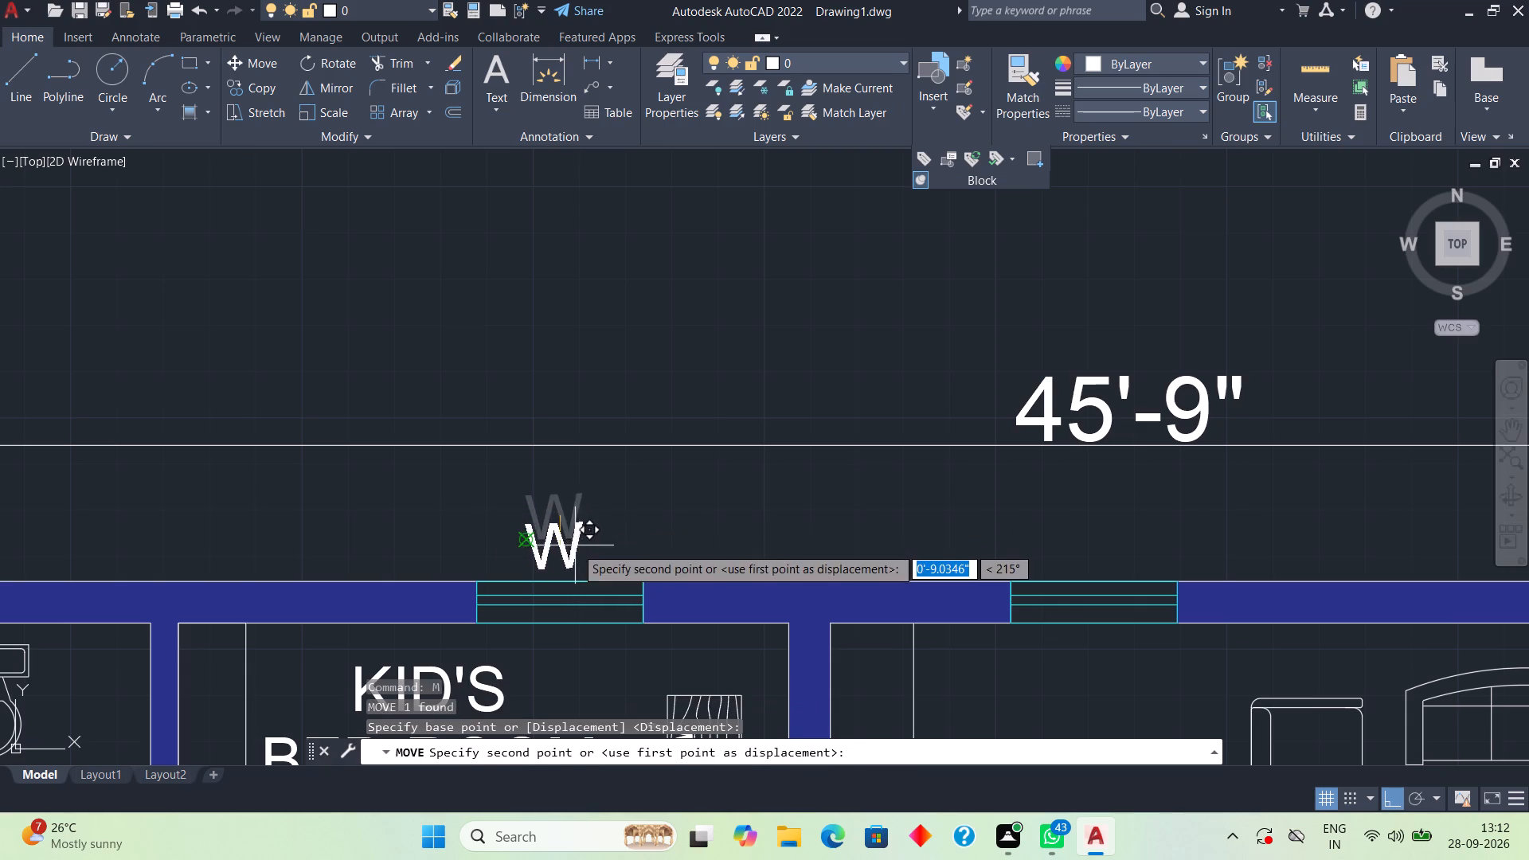
{"action": "left_click", "coordinate": [576, 547]}
Shift the W label sideways by about 8 inches to centre it over the kid's bedroom window.
{"action": "left_click", "coordinate": [542, 541]}
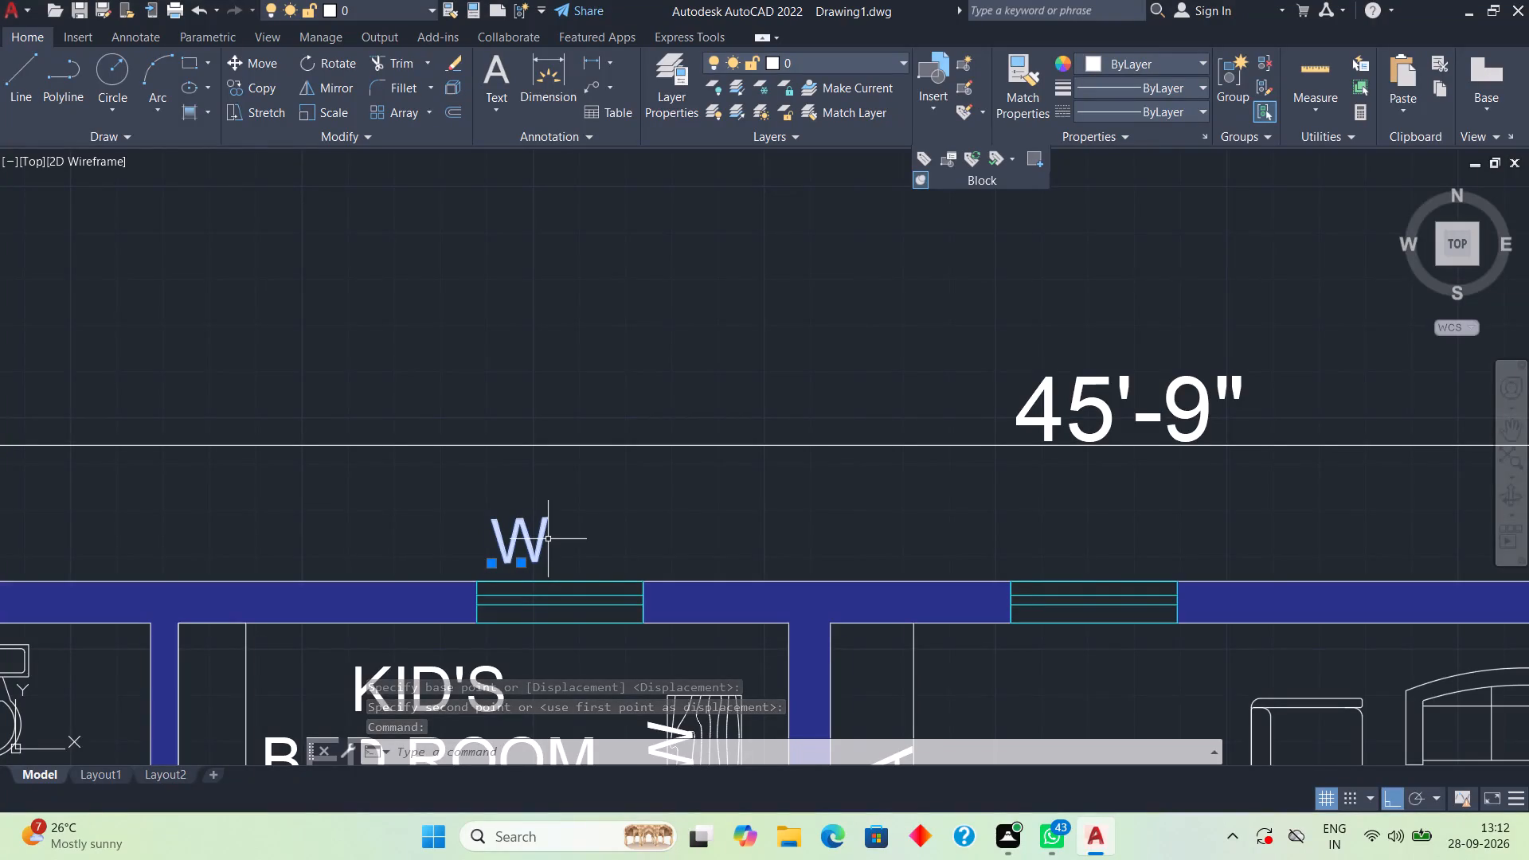
{"action": "type", "text": "M"}
{"action": "key", "text": "space"}
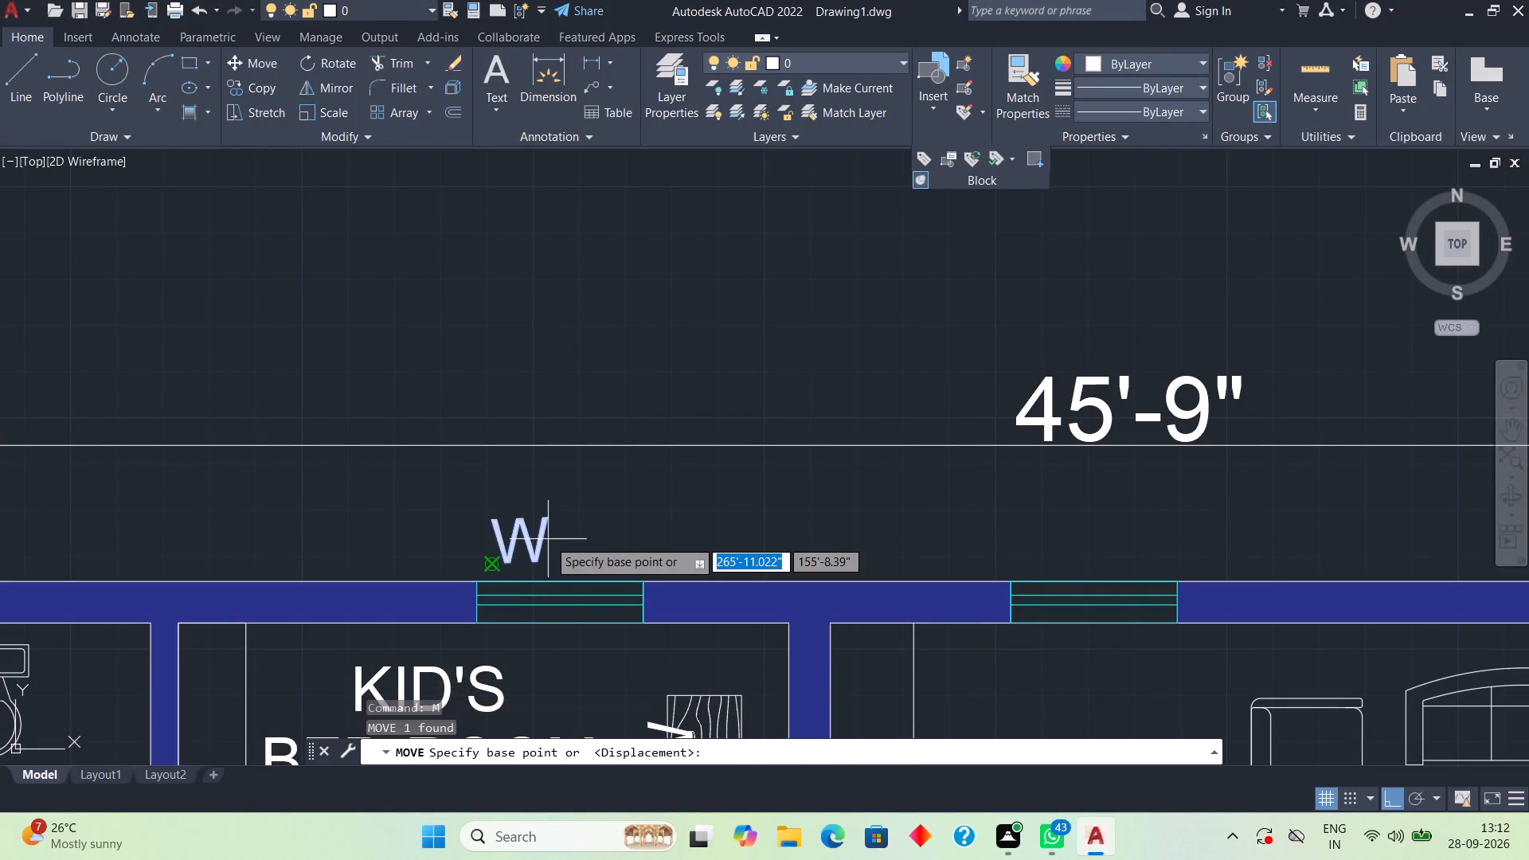
{"action": "left_click", "coordinate": [530, 545]}
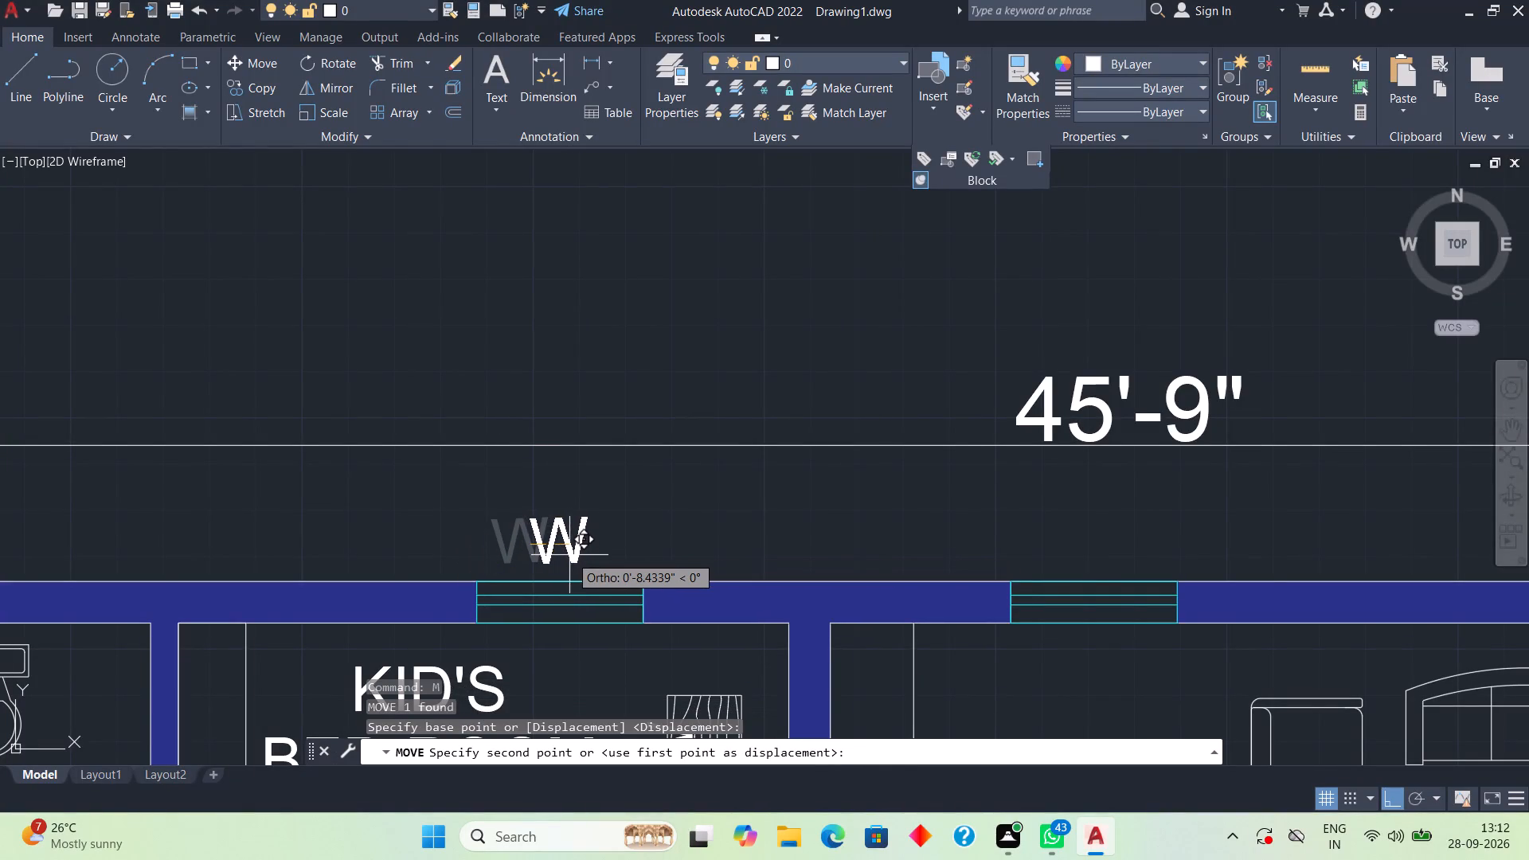
{"action": "left_click", "coordinate": [569, 555]}
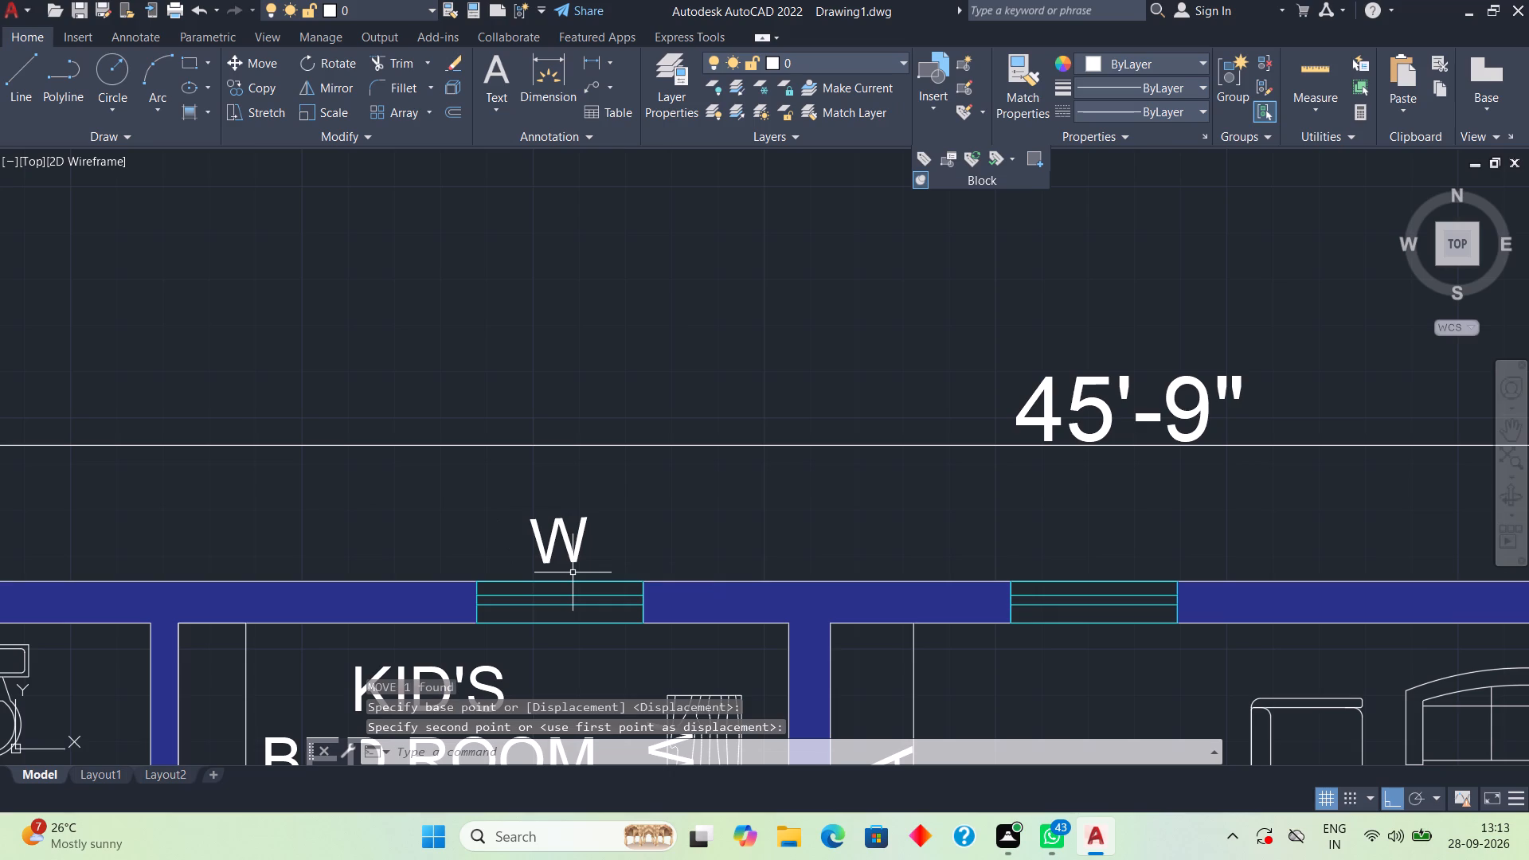
Move the W label from the wood-grained furniture in the kid's bedroom straight down to just outside the master bedroom's bottom-wall window.
{"action": "scroll", "coordinate": [573, 573], "scroll_direction": "down", "scroll_amount": 1}
{"action": "middle_click_drag", "start_coordinate": [585, 590], "coordinate": [506, 431]}
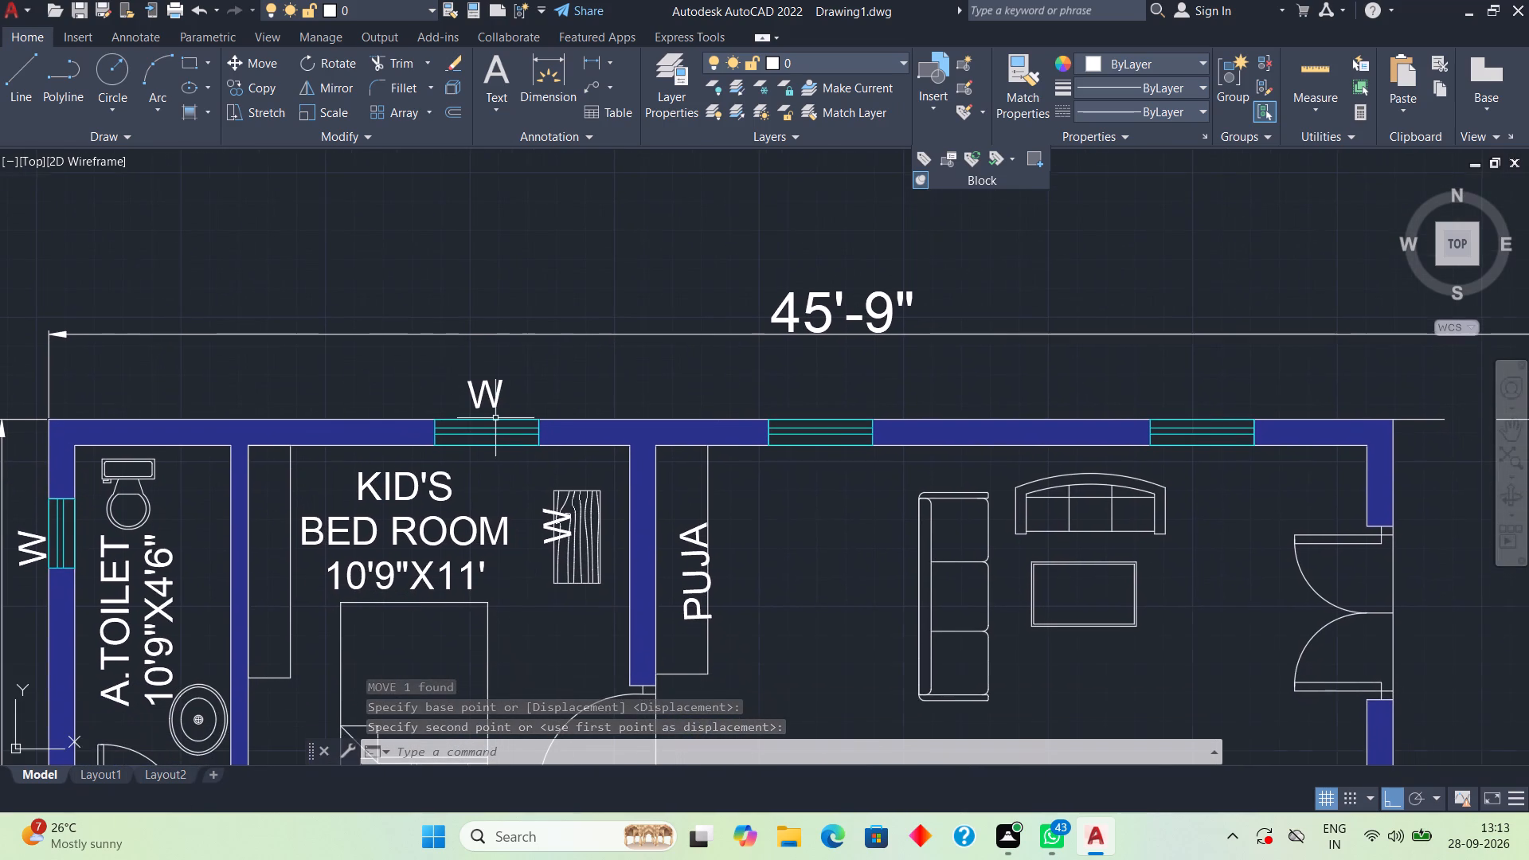
{"action": "middle_click_drag", "start_coordinate": [537, 451], "coordinate": [527, 467]}
{"action": "scroll", "coordinate": [527, 467], "scroll_direction": "down", "scroll_amount": 2}
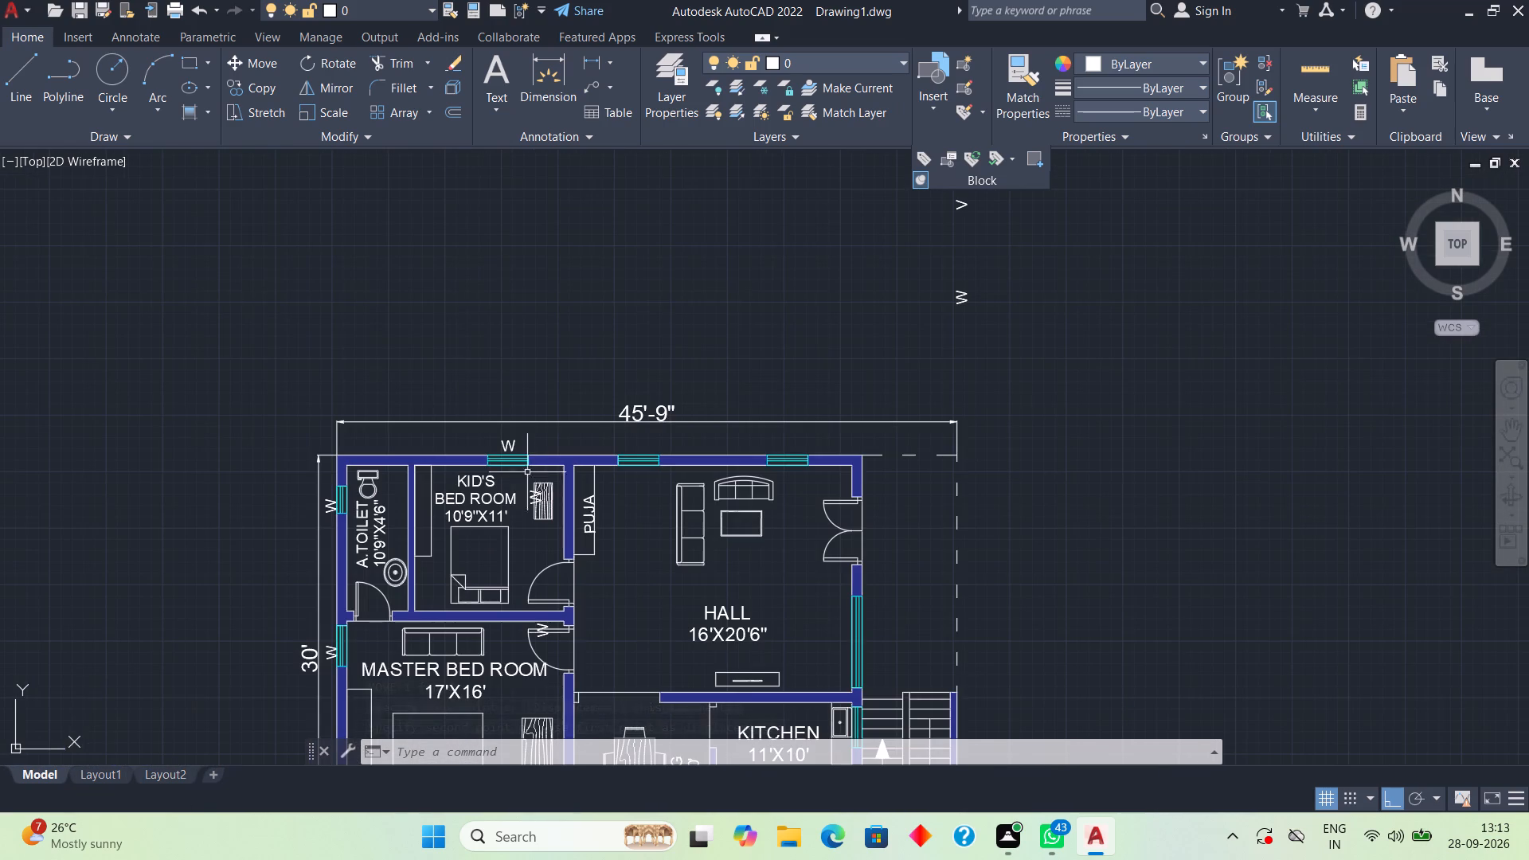
{"action": "middle_click_drag", "start_coordinate": [621, 526], "coordinate": [594, 486]}
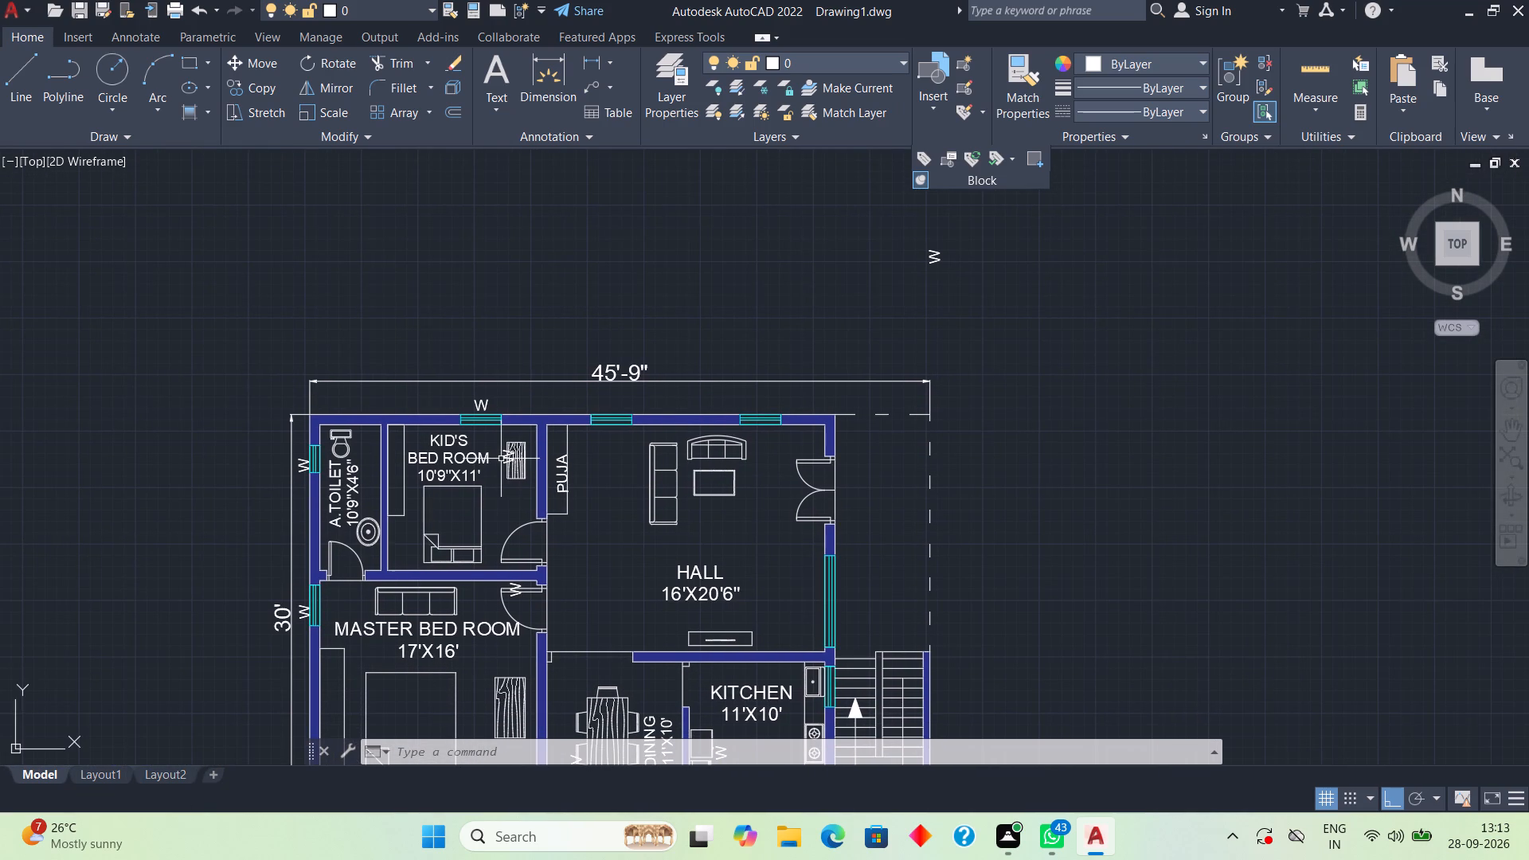
{"action": "scroll", "coordinate": [501, 456], "scroll_direction": "up", "scroll_amount": 5}
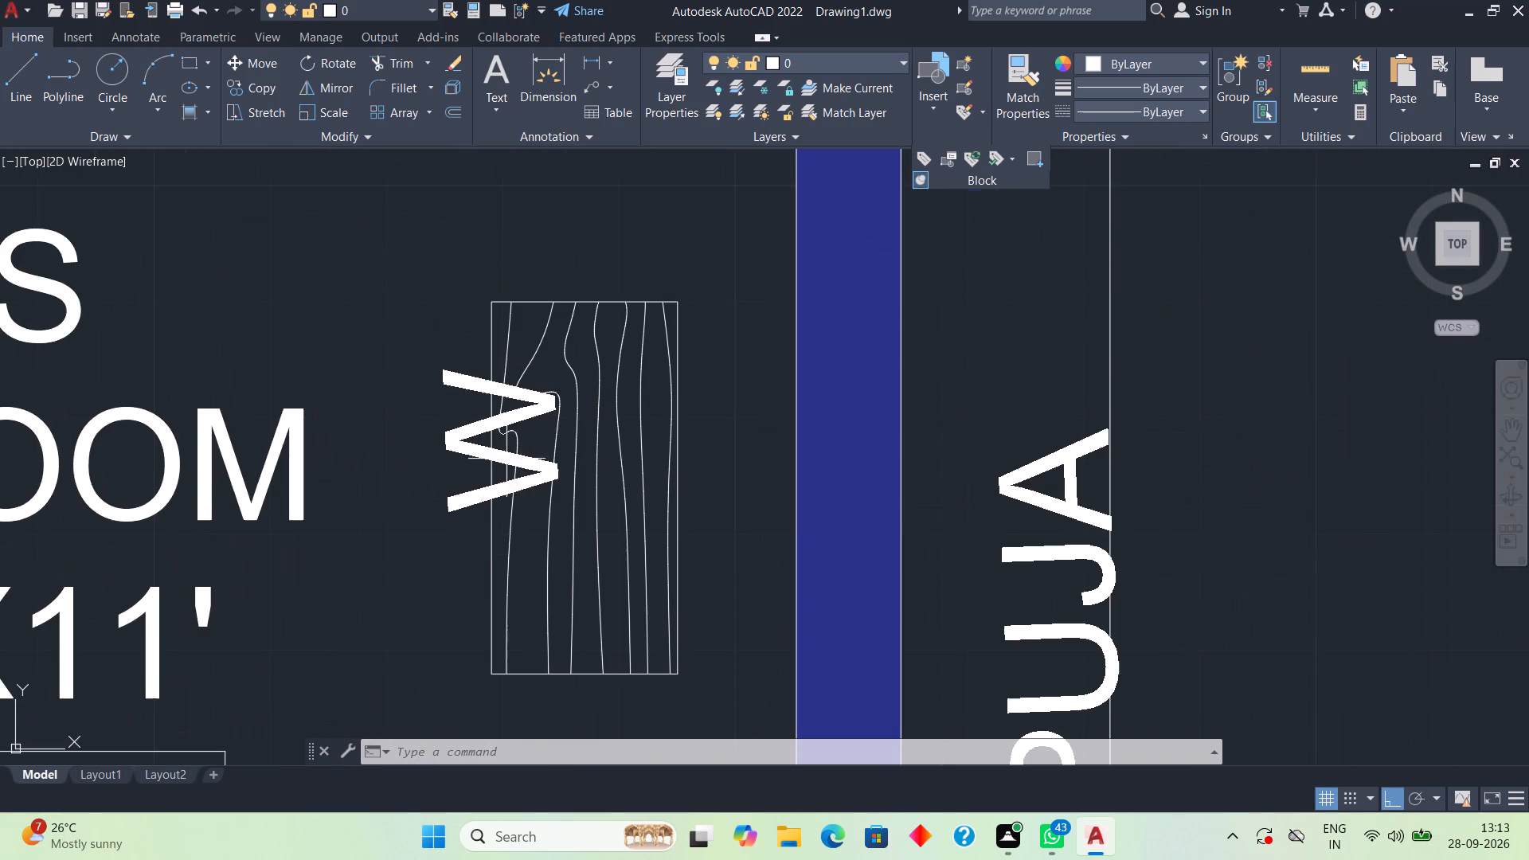
{"action": "left_click", "coordinate": [470, 446]}
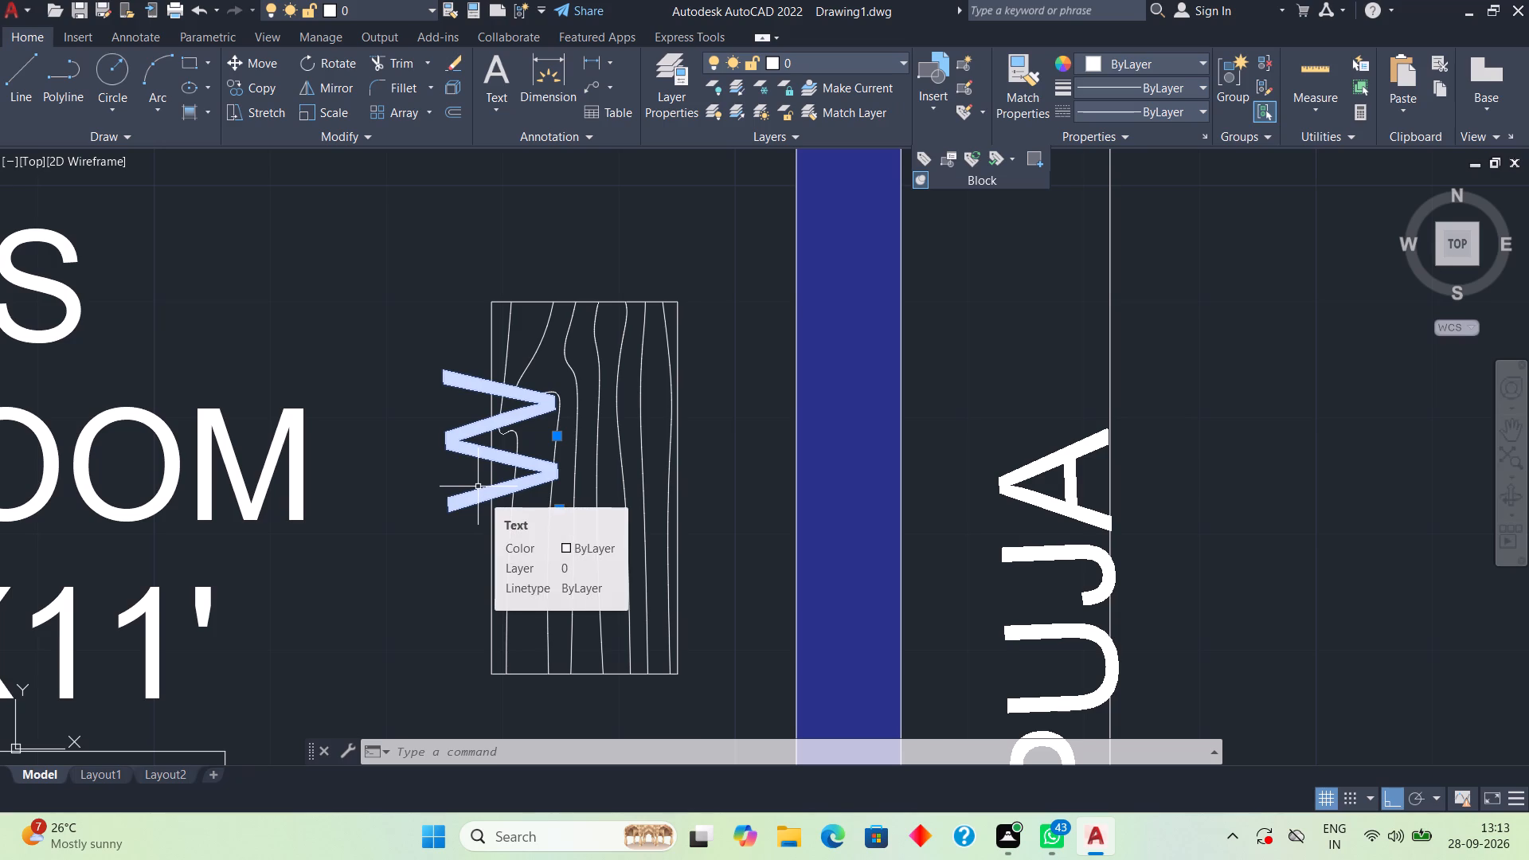
{"action": "scroll", "coordinate": [474, 491], "scroll_direction": "down", "scroll_amount": 2}
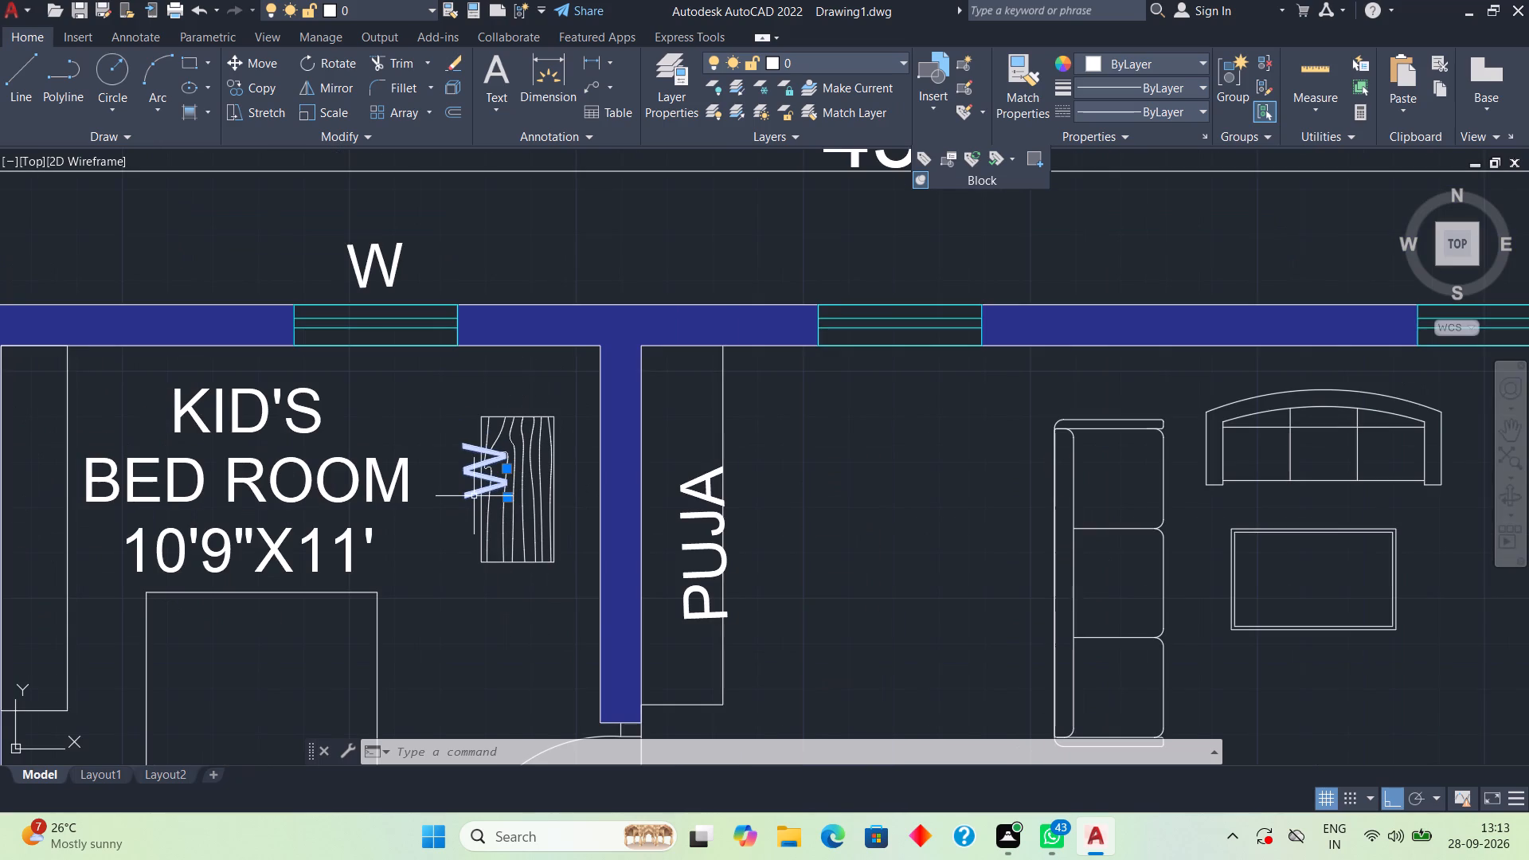
{"action": "scroll", "coordinate": [465, 528], "scroll_direction": "down", "scroll_amount": 2}
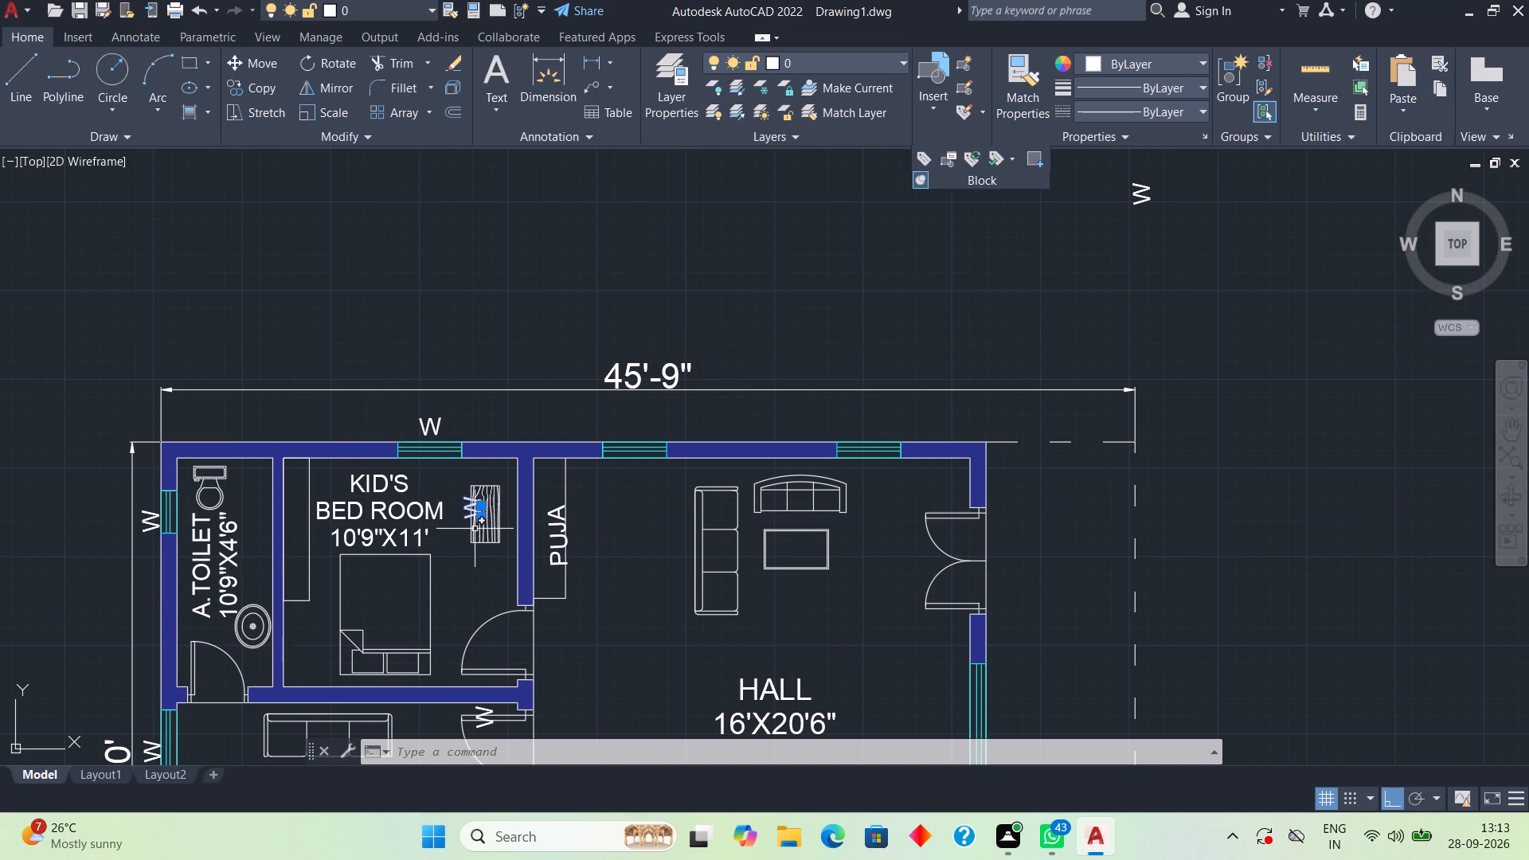
{"action": "type", "text": "M"}
{"action": "key", "text": "space"}
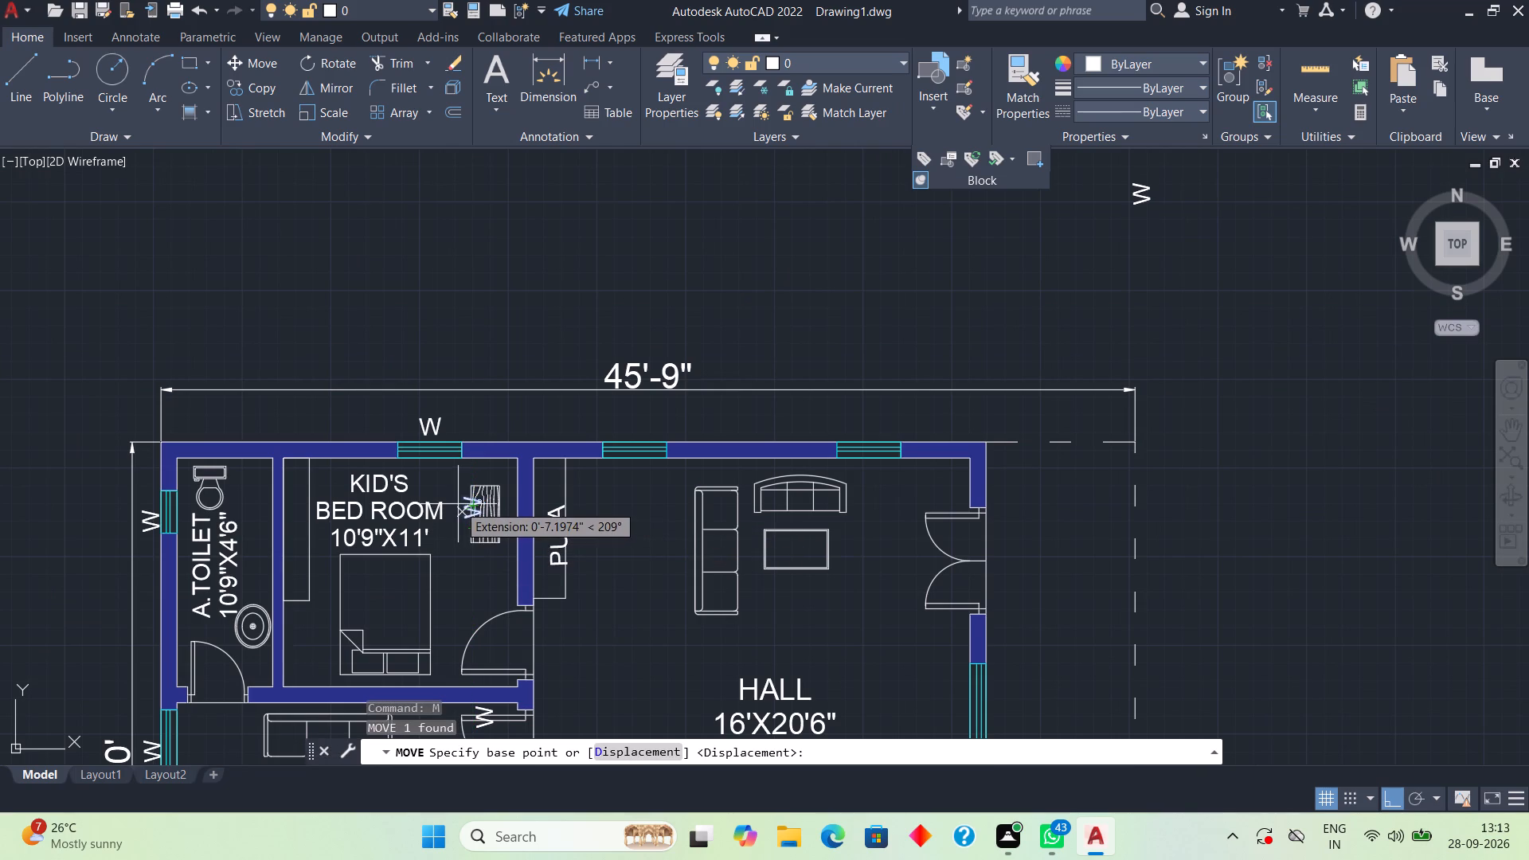
{"action": "left_click", "coordinate": [466, 502]}
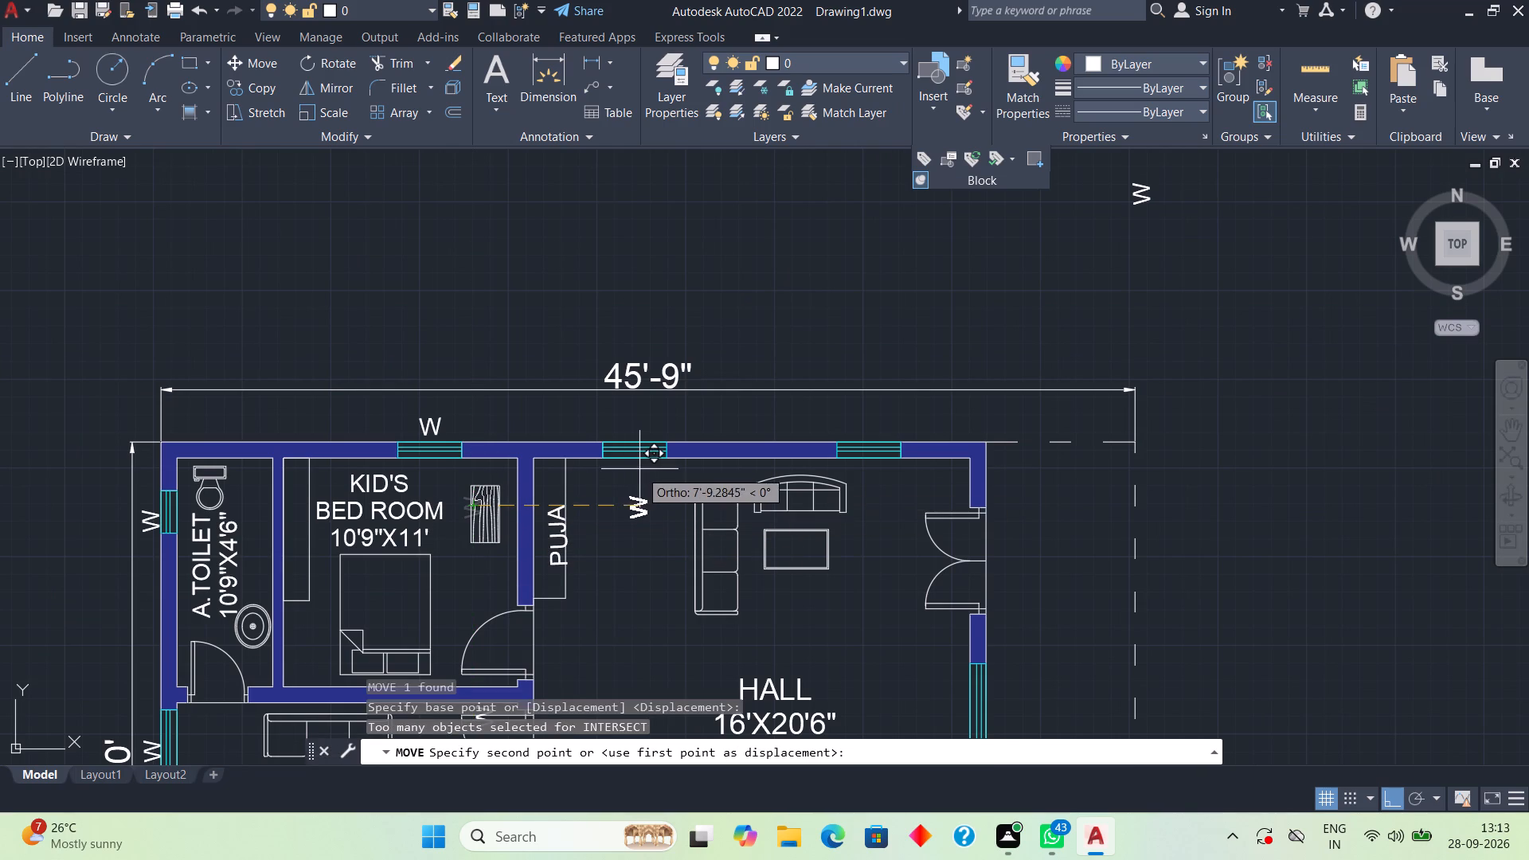
{"action": "scroll", "coordinate": [629, 538], "scroll_direction": "down", "scroll_amount": 1}
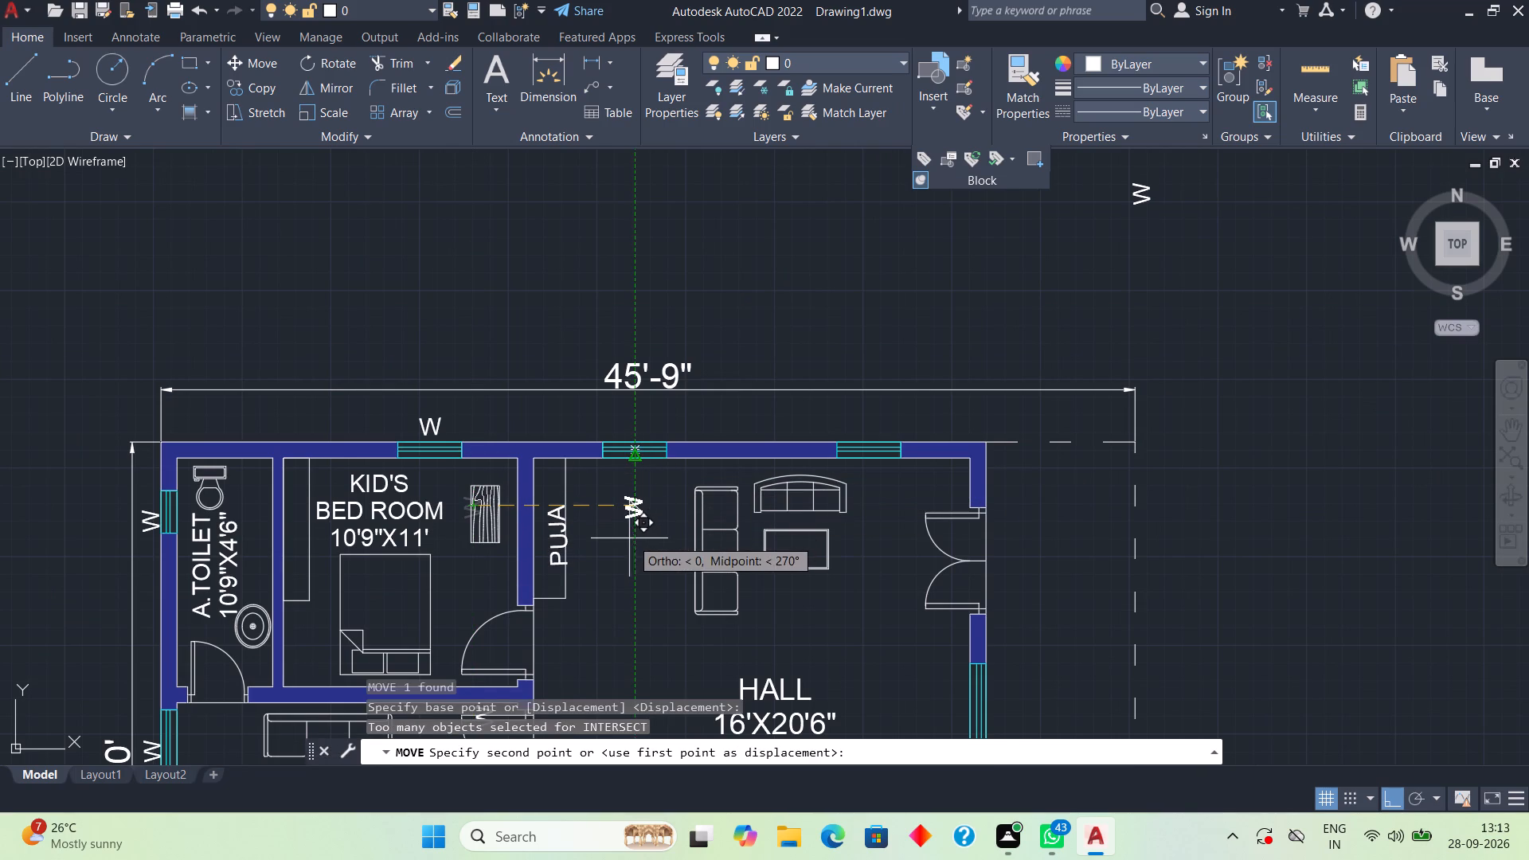
{"action": "scroll", "coordinate": [620, 550], "scroll_direction": "down", "scroll_amount": 1}
{"action": "middle_click_drag", "start_coordinate": [616, 503], "coordinate": [610, 445]}
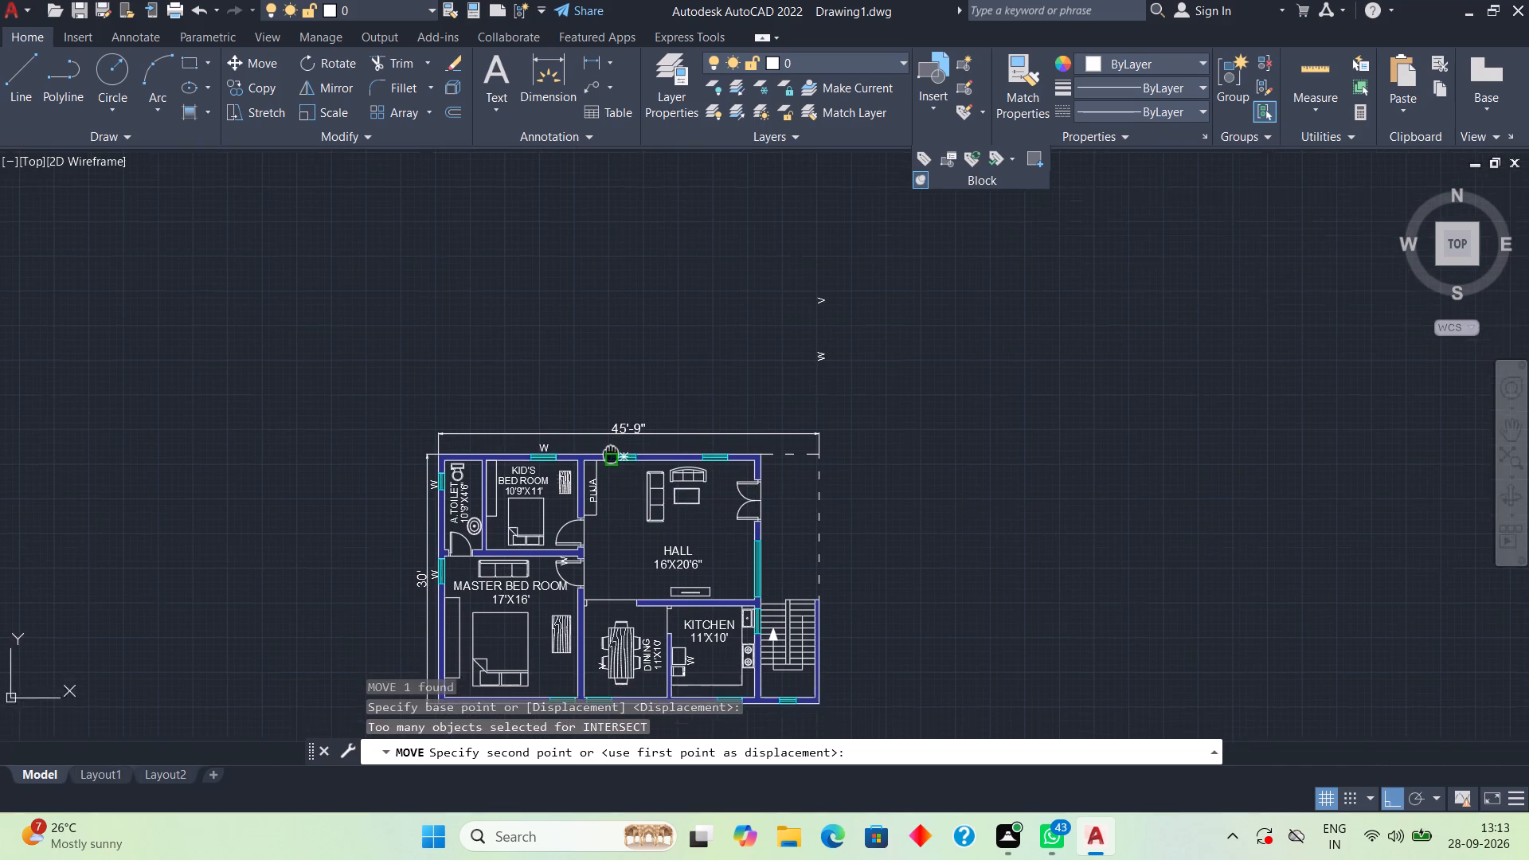
{"action": "middle_click_drag", "start_coordinate": [610, 445], "coordinate": [609, 362]}
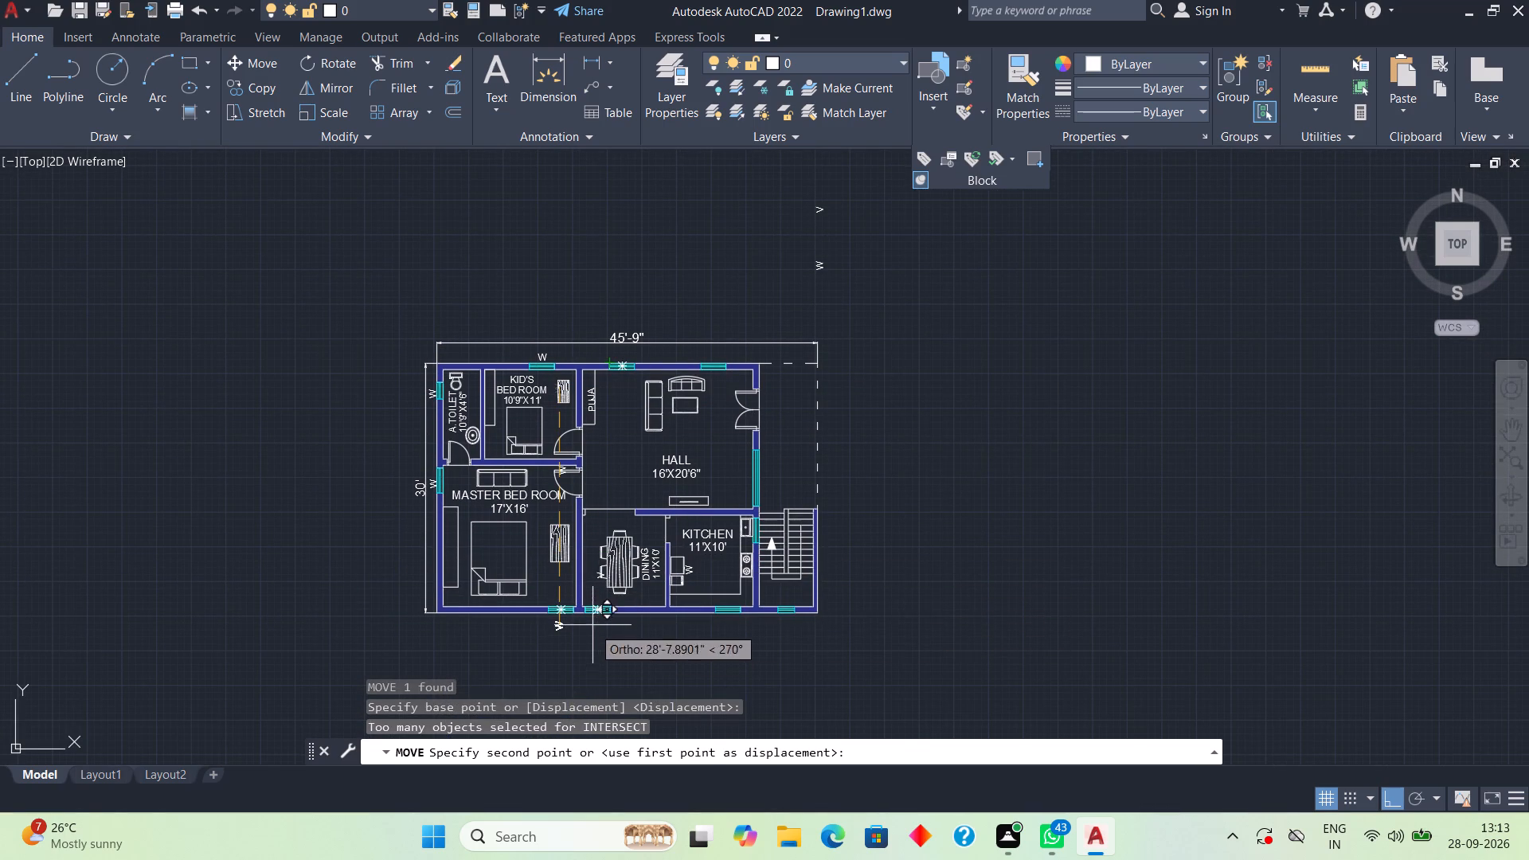
{"action": "left_click", "coordinate": [600, 627]}
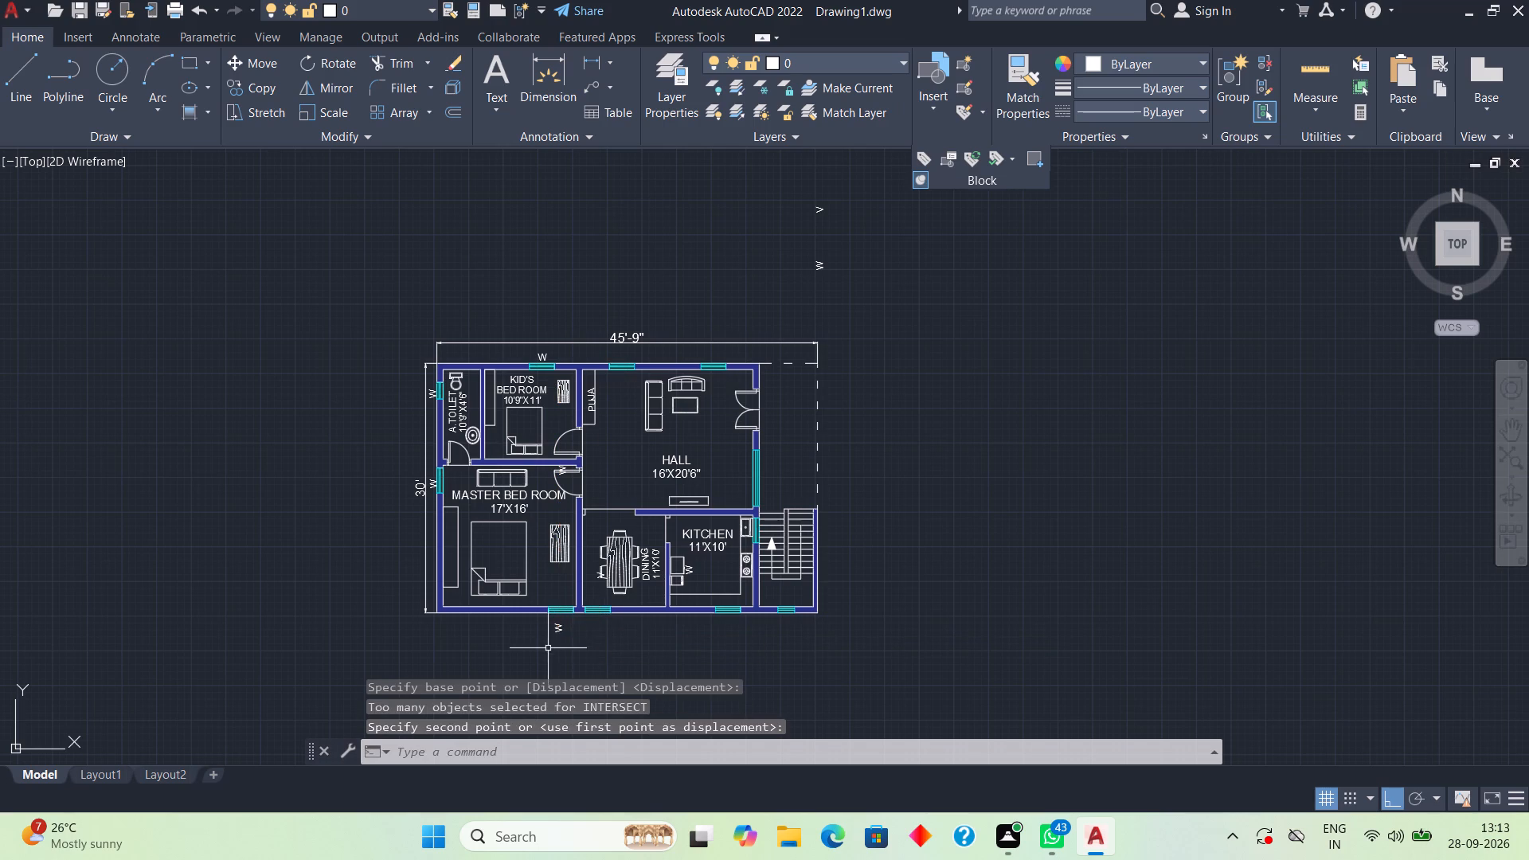
Rotate the W label below the master bedroom's bottom-wall window by 270° so it reads horizontally.
{"action": "scroll", "coordinate": [548, 639], "scroll_direction": "up", "scroll_amount": 3}
{"action": "left_click", "coordinate": [573, 607]}
{"action": "type", "text": "RO"}
{"action": "key", "text": "space"}
{"action": "left_click", "coordinate": [573, 607]}
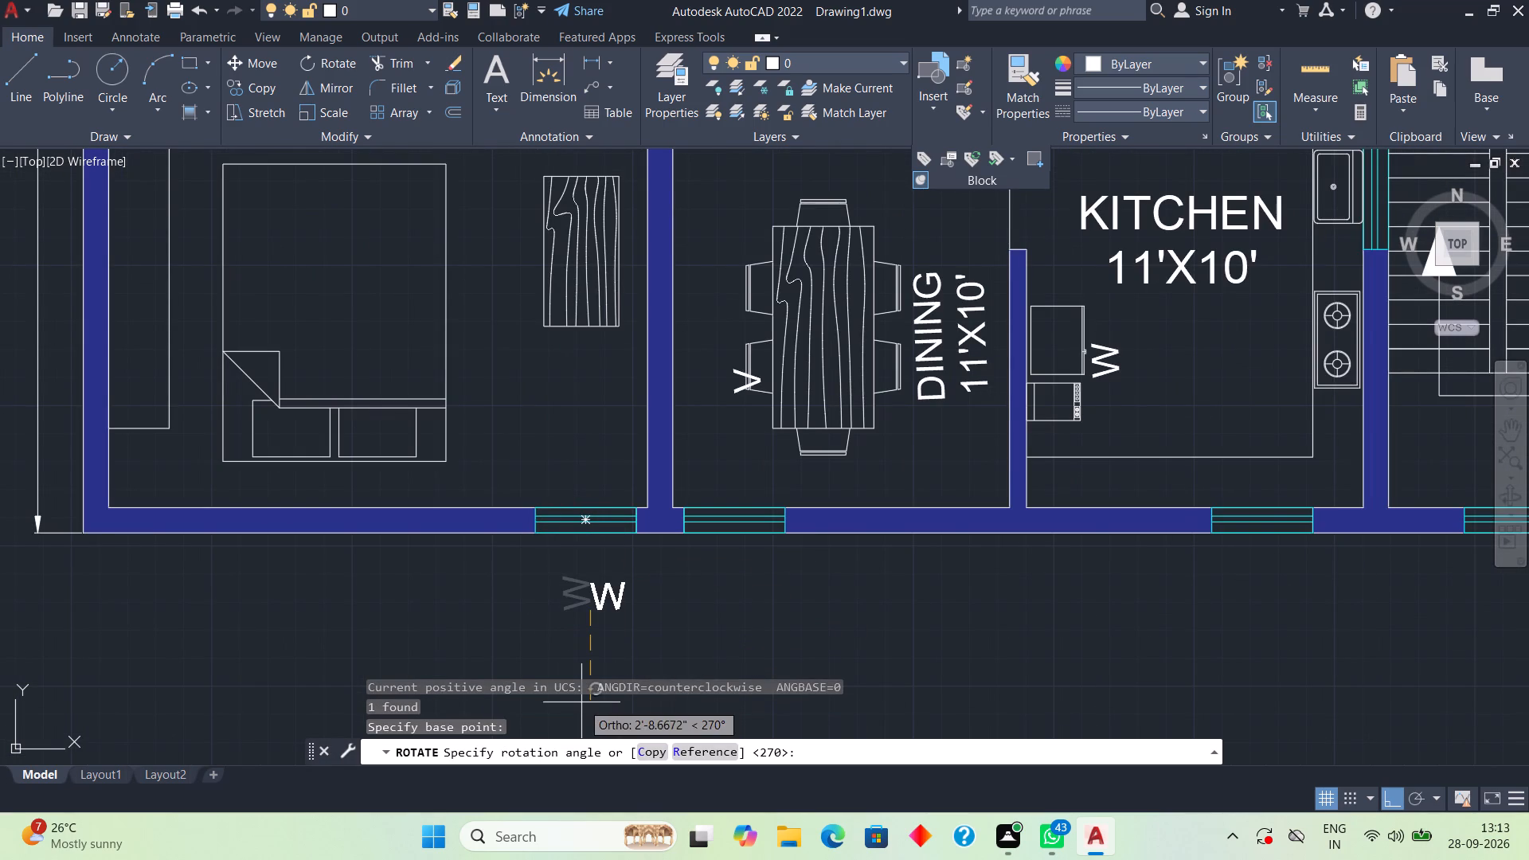
{"action": "left_click", "coordinate": [581, 651]}
Select the W label below the master bedroom's bottom-wall window.
{"action": "left_click", "coordinate": [616, 595]}
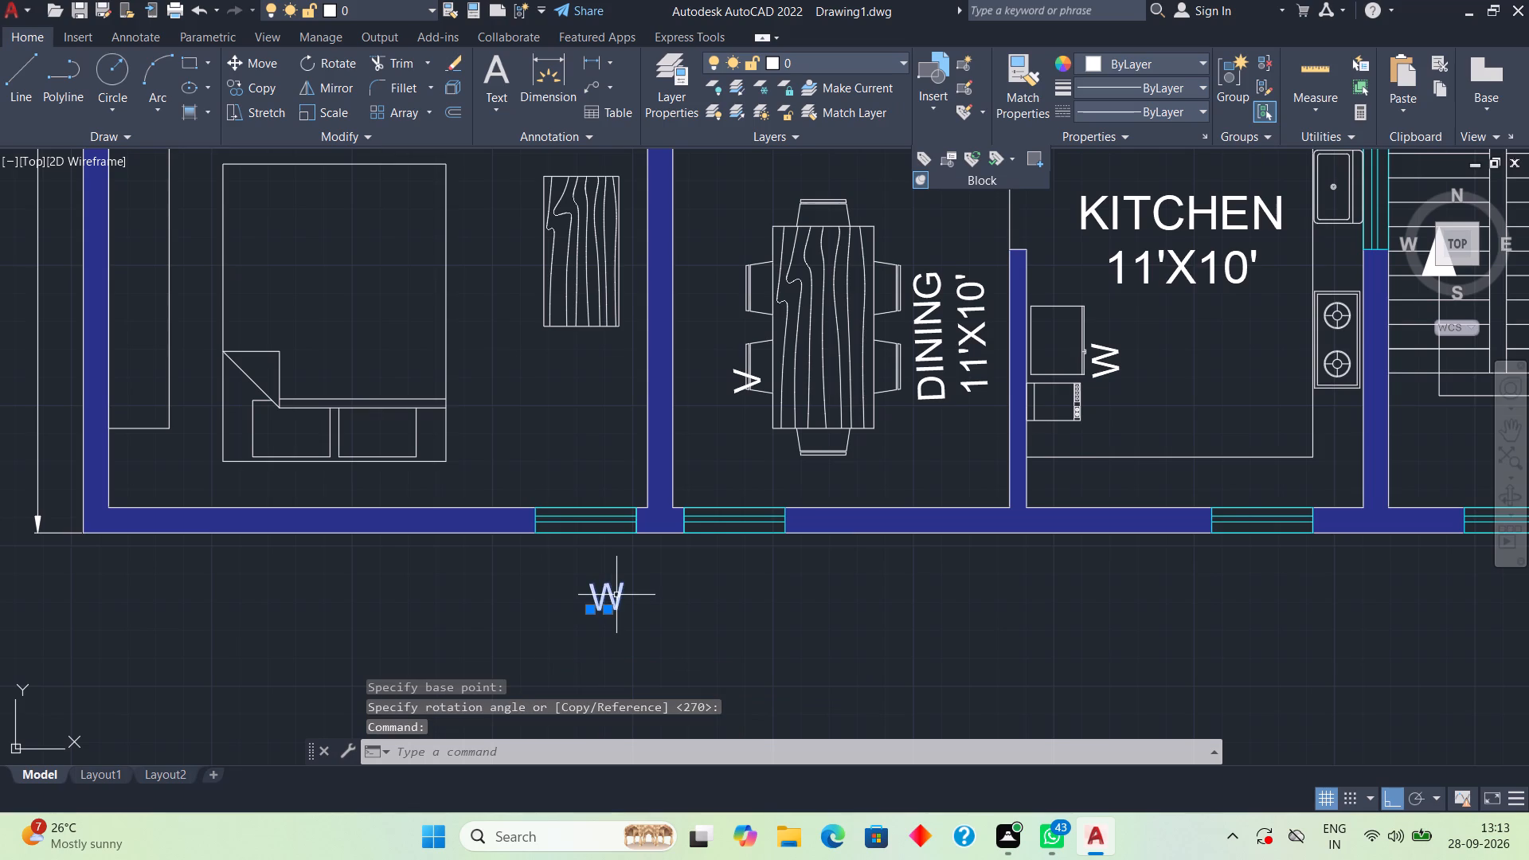
Move the W label below the master bedroom's south window so it sits close beneath the window, roughly centred.
{"action": "type", "text": "M"}
{"action": "key", "text": "space"}
{"action": "left_click", "coordinate": [616, 595]}
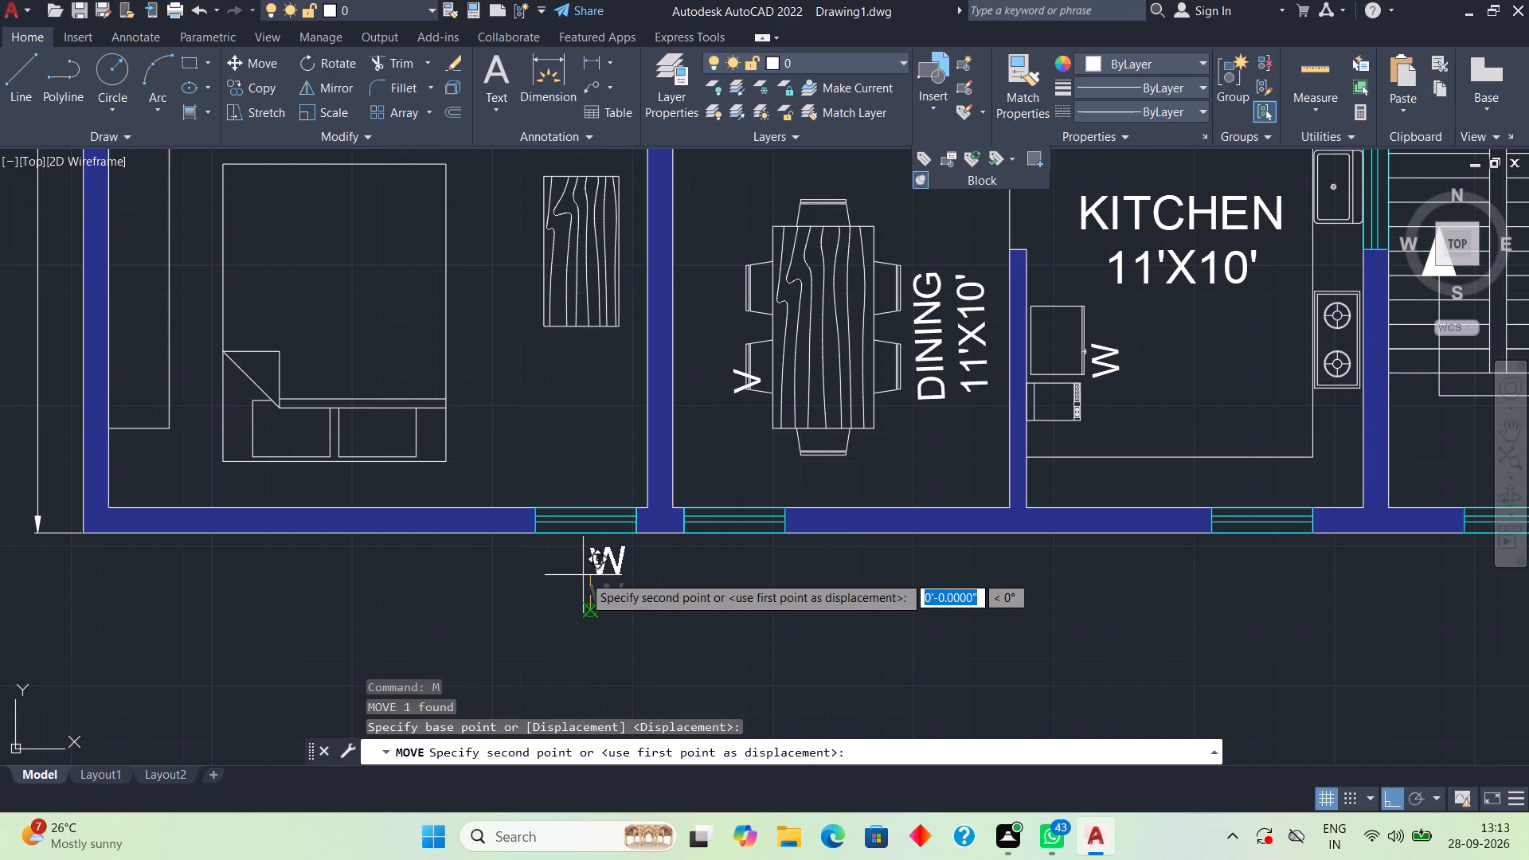
{"action": "left_click", "coordinate": [573, 575]}
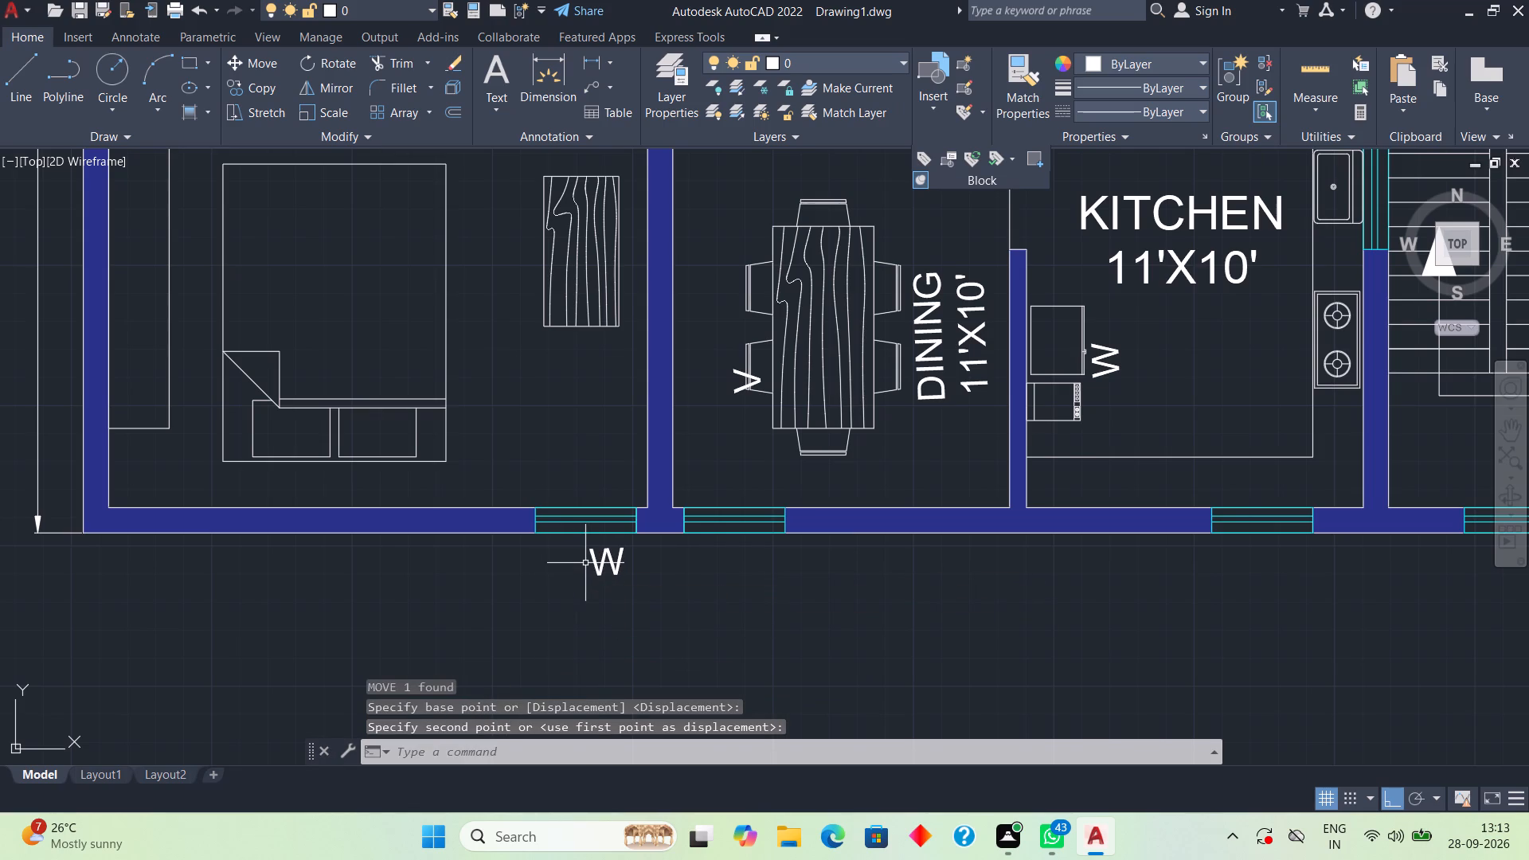
{"action": "left_click", "coordinate": [604, 561]}
{"action": "type", "text": "M"}
{"action": "key", "text": "space"}
{"action": "left_click", "coordinate": [604, 560]}
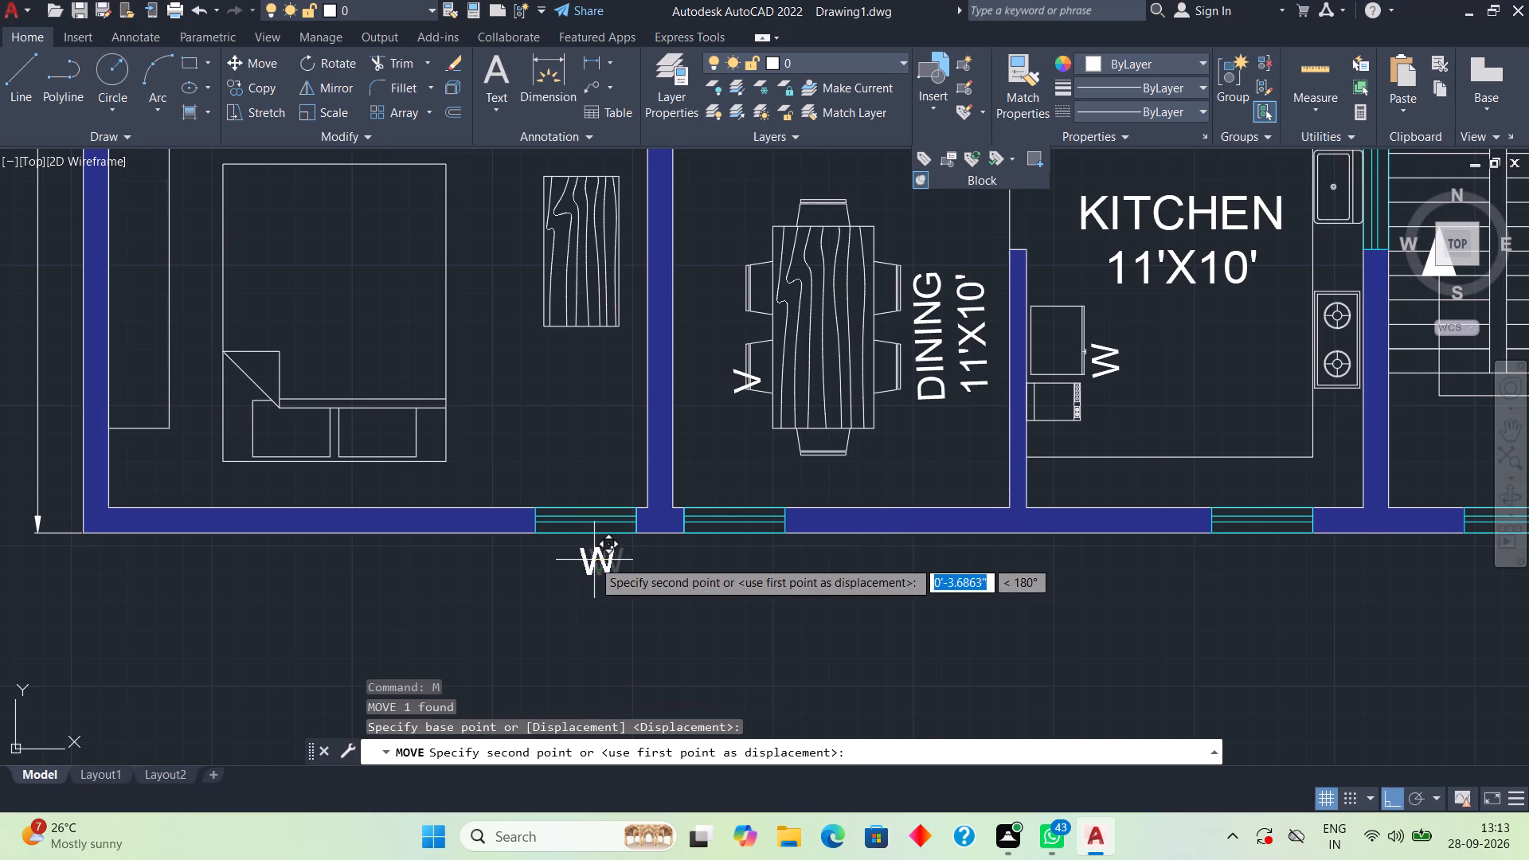
{"action": "left_click", "coordinate": [583, 546]}
{"action": "left_click", "coordinate": [587, 564]}
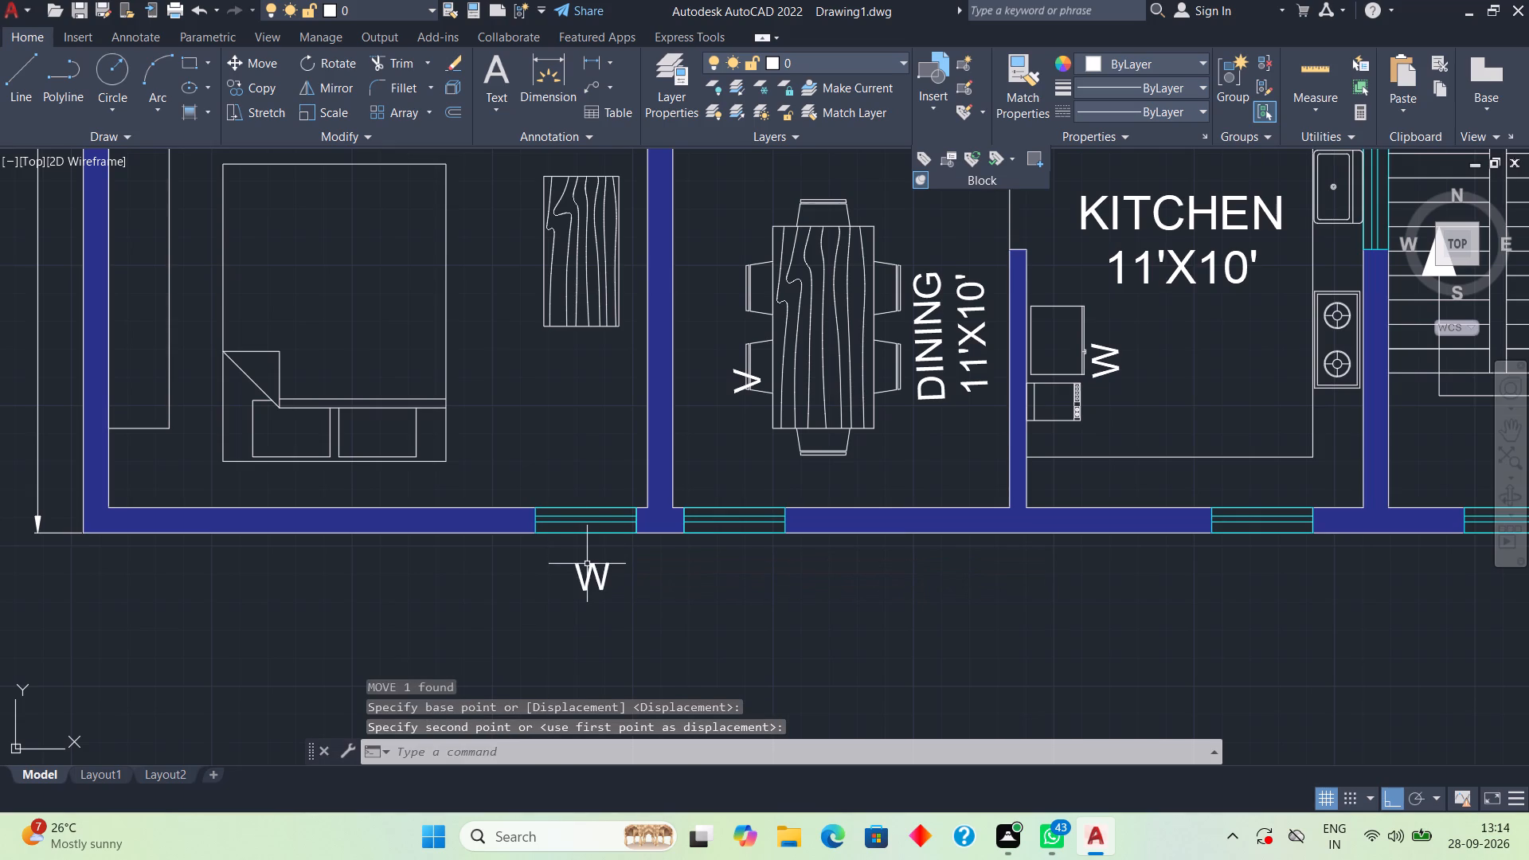
{"action": "type", "text": "M"}
{"action": "key", "text": "space"}
{"action": "left_click", "coordinate": [587, 564]}
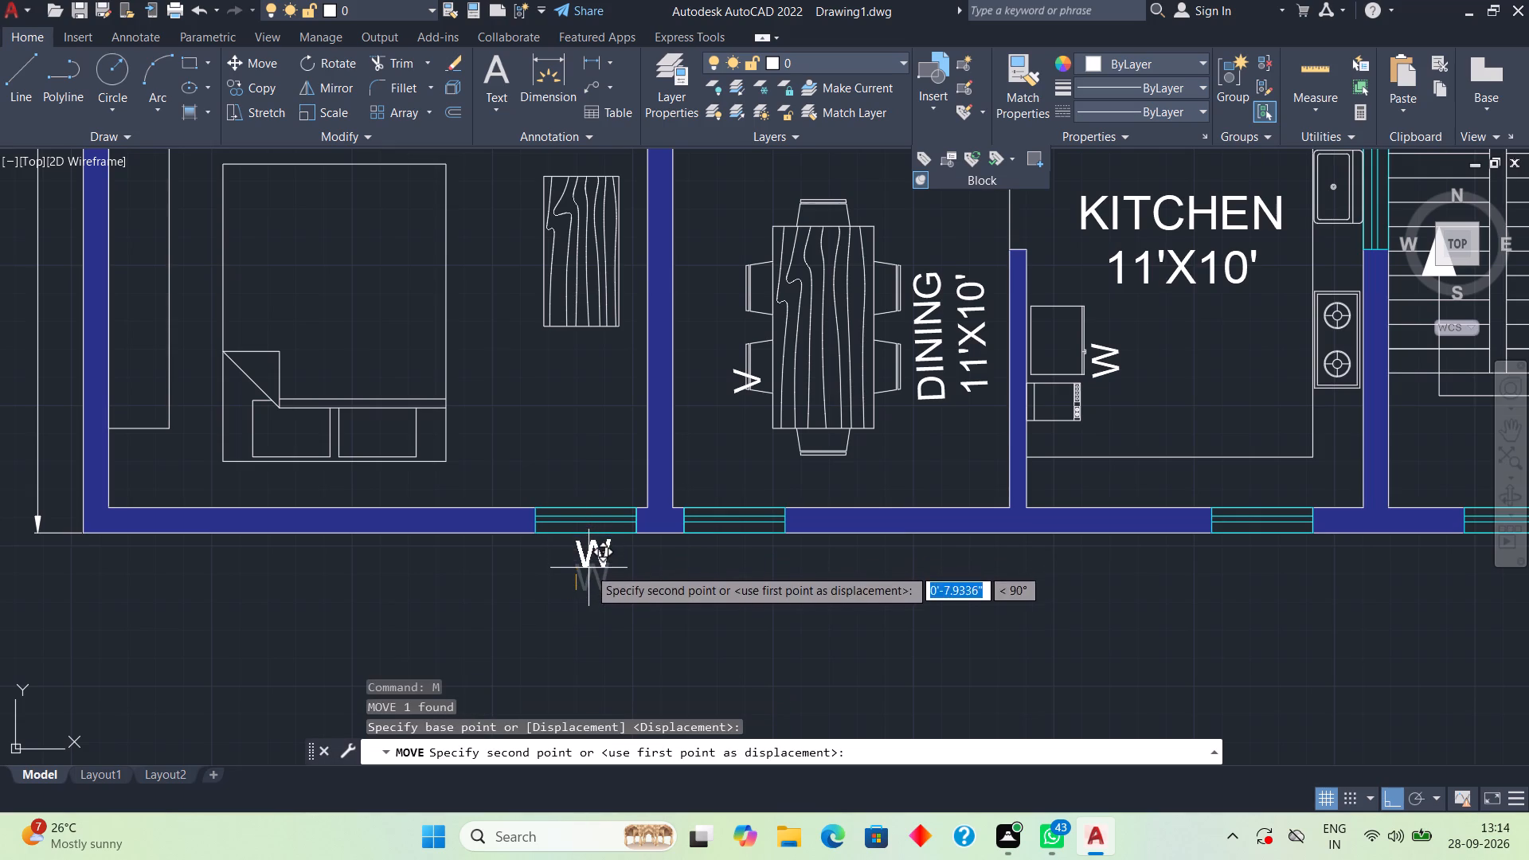
{"action": "left_click", "coordinate": [589, 569]}
Move the V label from the dining table about 24'-5" west, outside the plan's west wall.
{"action": "middle_click_drag", "start_coordinate": [714, 557], "coordinate": [667, 731]}
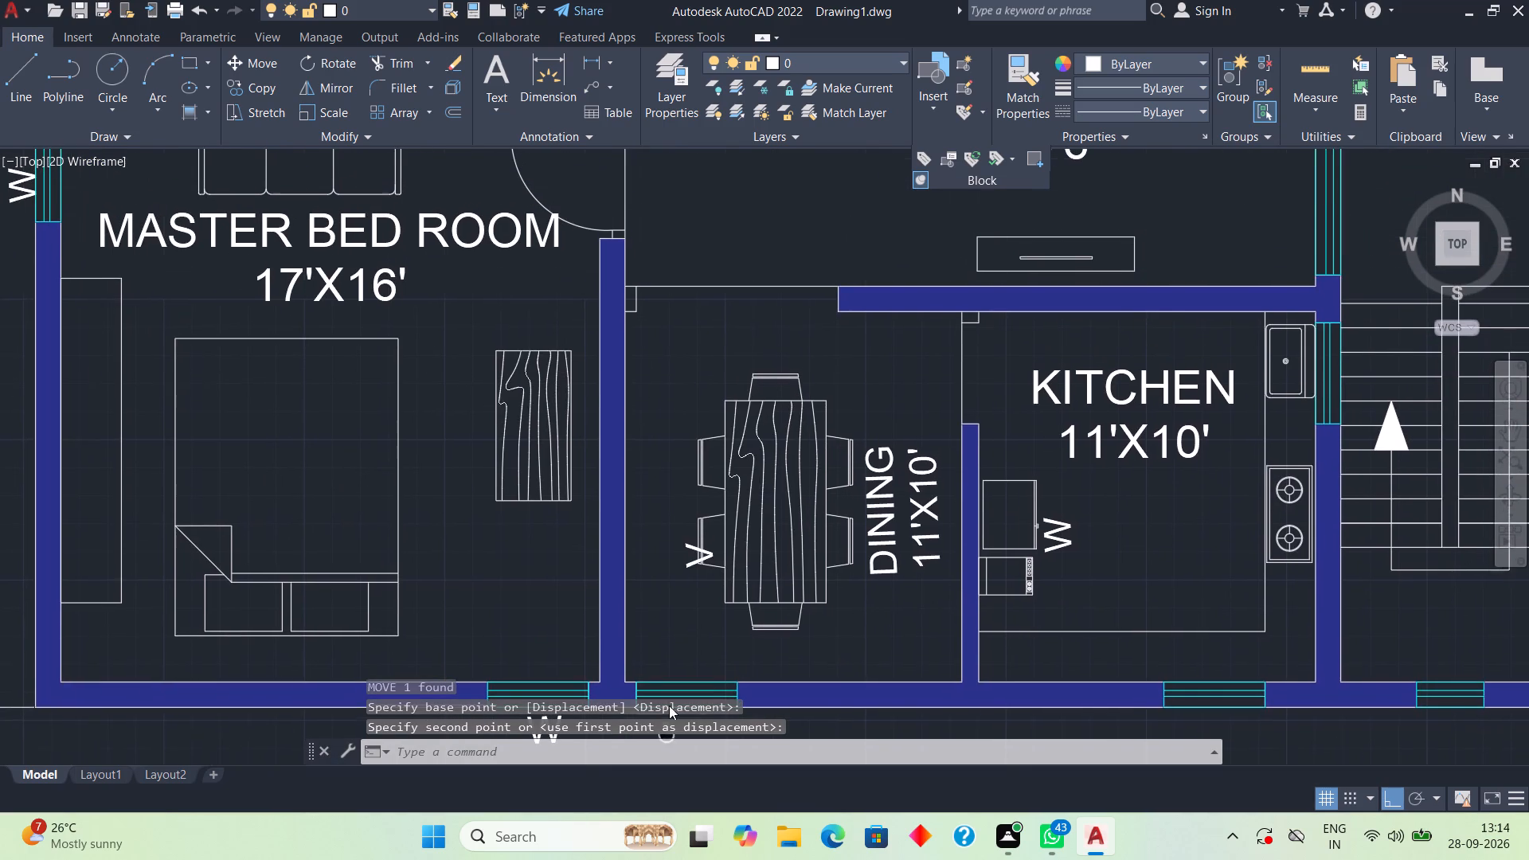
{"action": "left_click", "coordinate": [685, 562]}
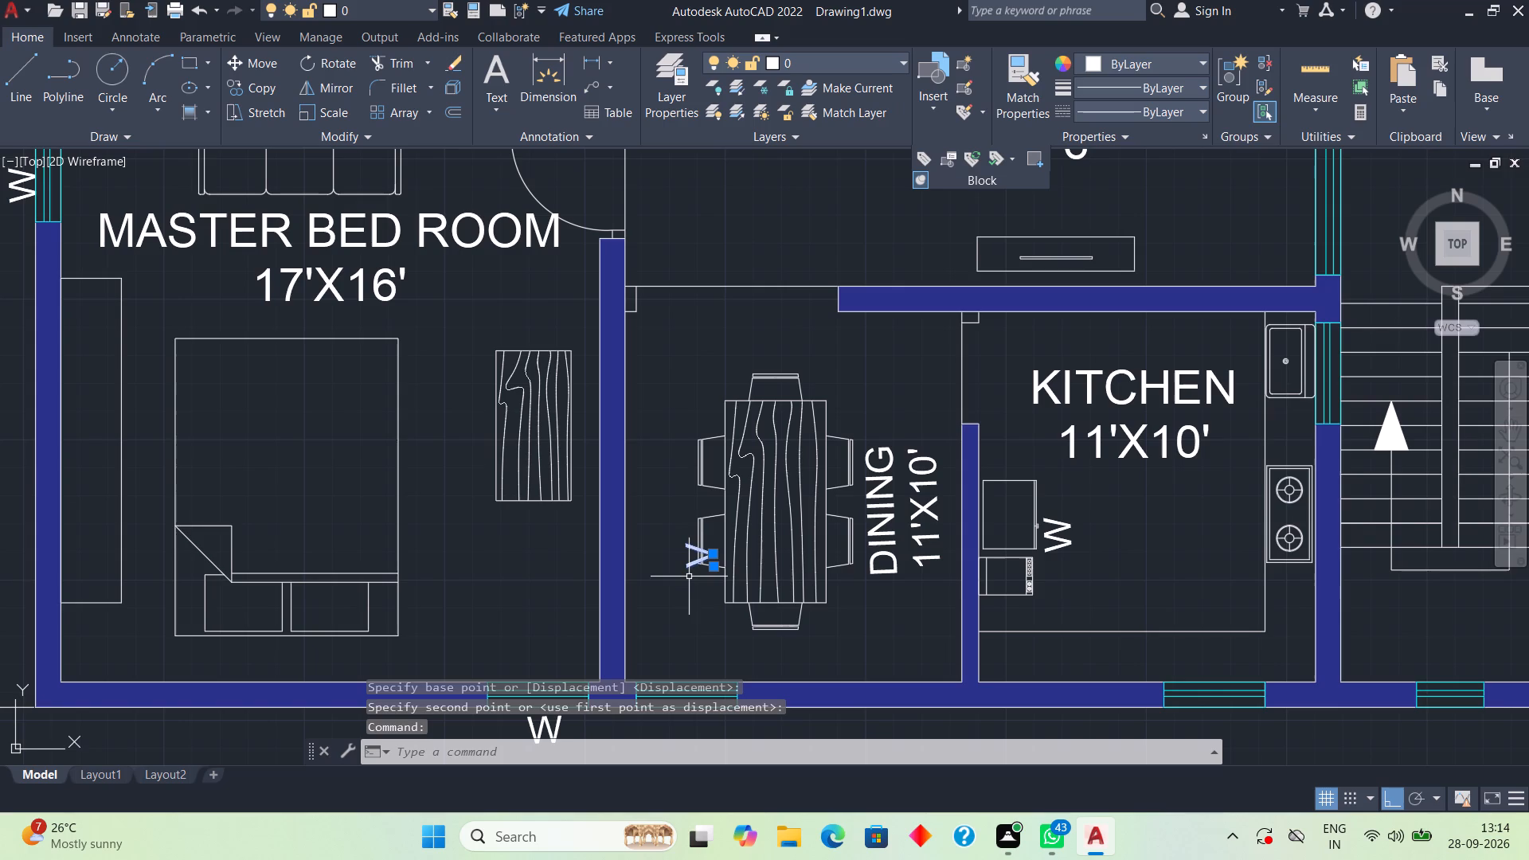
{"action": "type", "text": "M"}
{"action": "key", "text": "space"}
{"action": "left_click", "coordinate": [690, 576]}
{"action": "scroll", "coordinate": [702, 644], "scroll_direction": "down", "scroll_amount": 2}
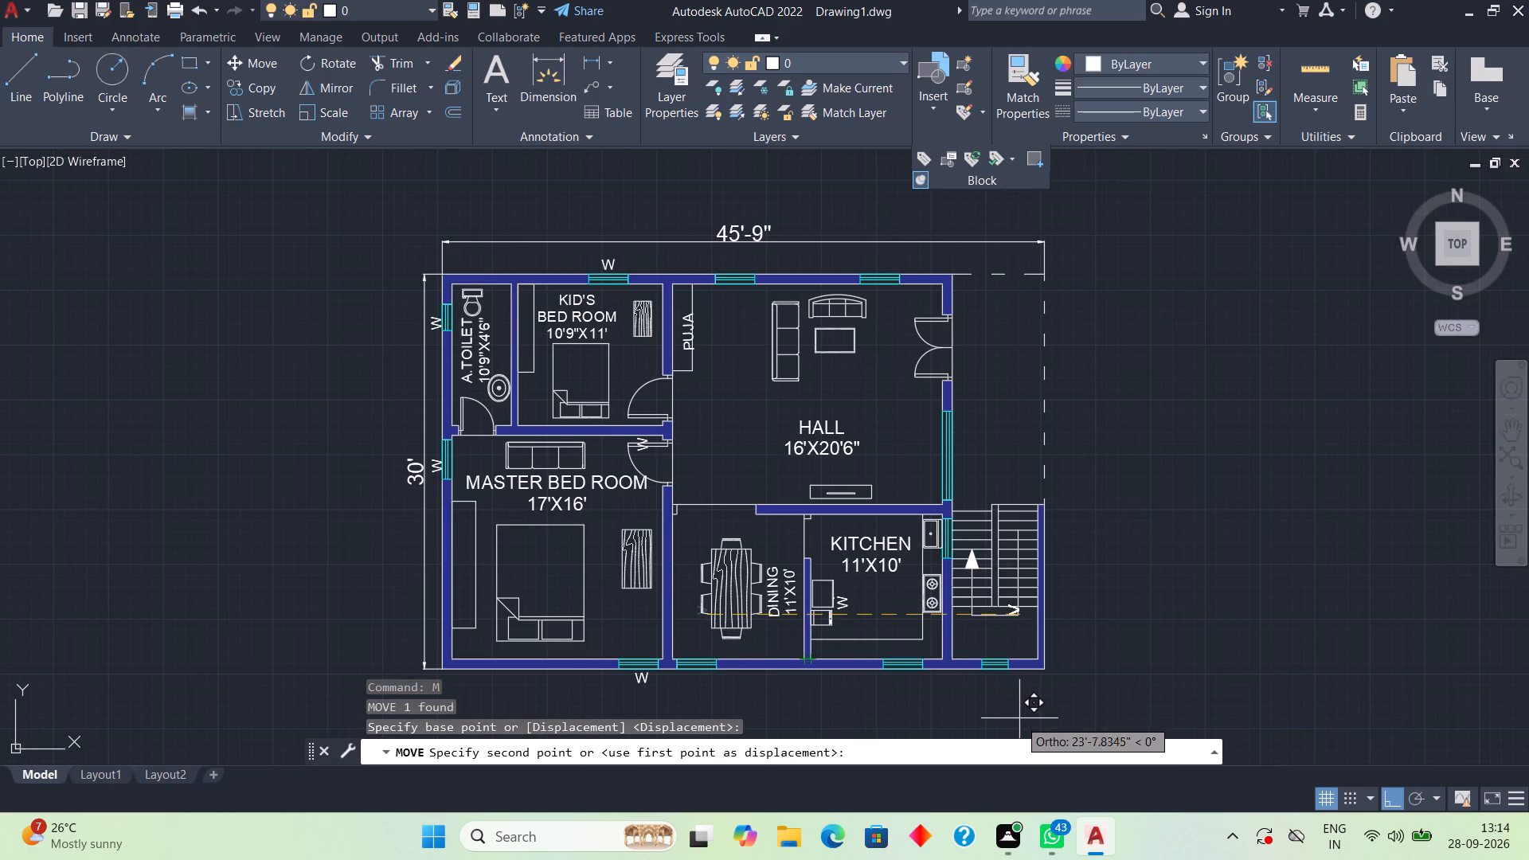
{"action": "scroll", "coordinate": [978, 729], "scroll_direction": "down", "scroll_amount": 2}
{"action": "scroll", "coordinate": [978, 729], "scroll_direction": "up", "scroll_amount": 1}
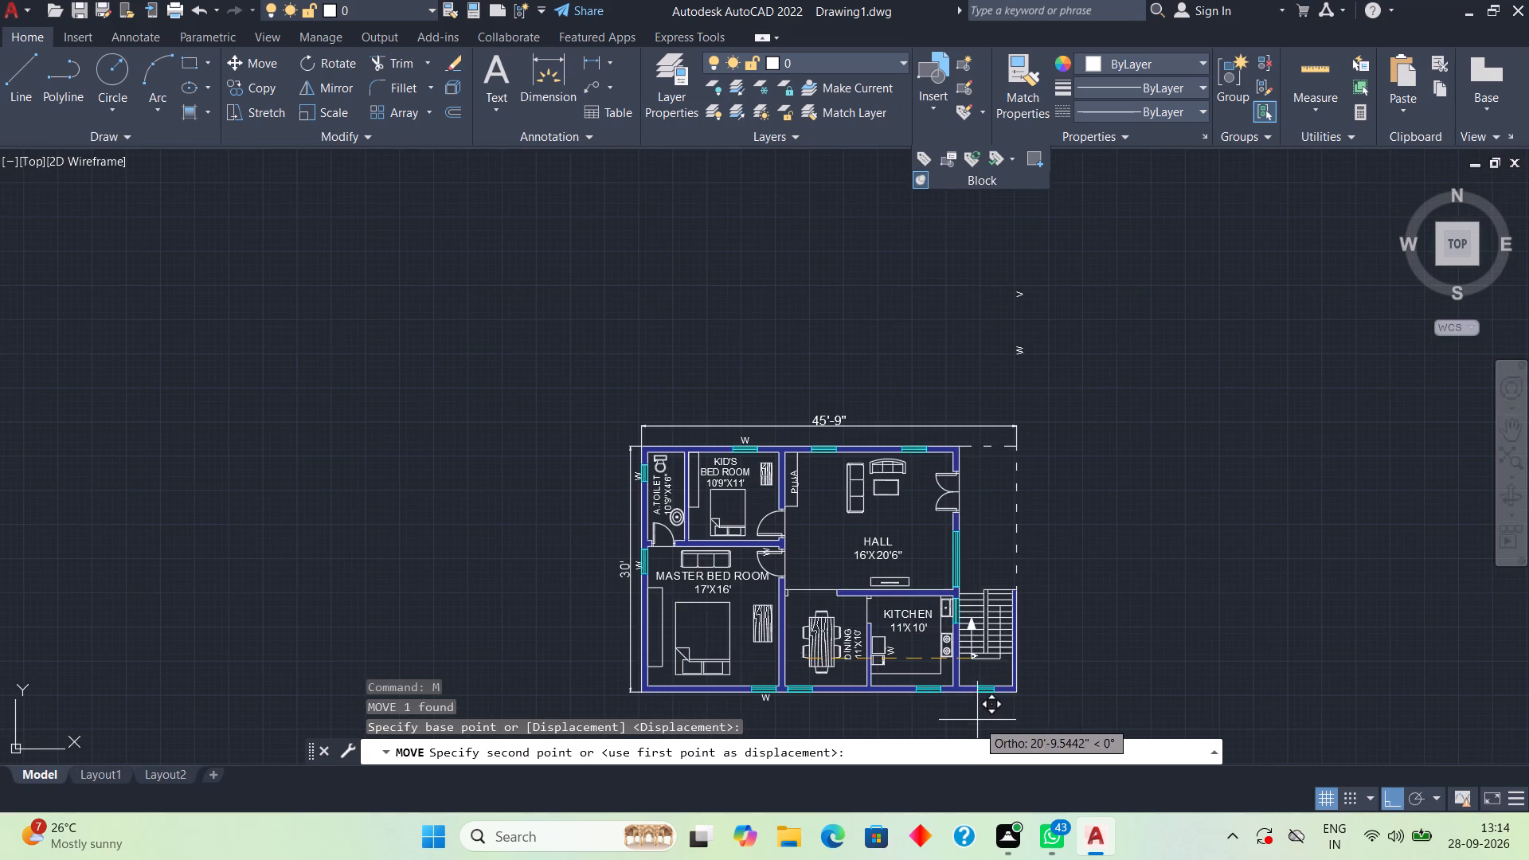
{"action": "left_click", "coordinate": [606, 543]}
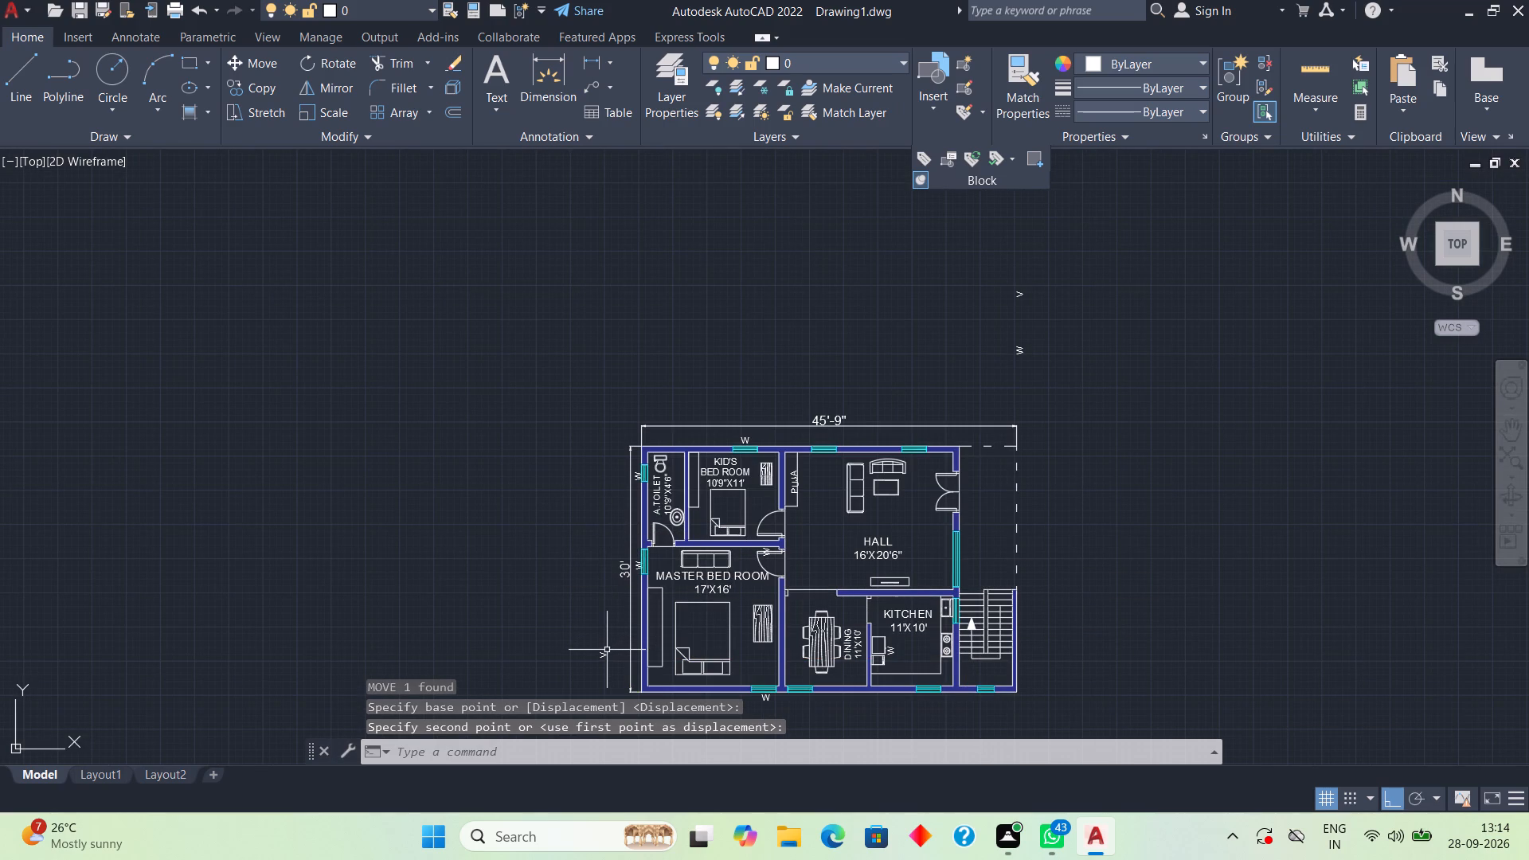
Move the V label from outside the west wall up to the attached toilet's window.
{"action": "left_click", "coordinate": [607, 650]}
{"action": "double_click", "coordinate": [600, 663]}
{"action": "scroll", "coordinate": [600, 663], "scroll_direction": "up", "scroll_amount": 4}
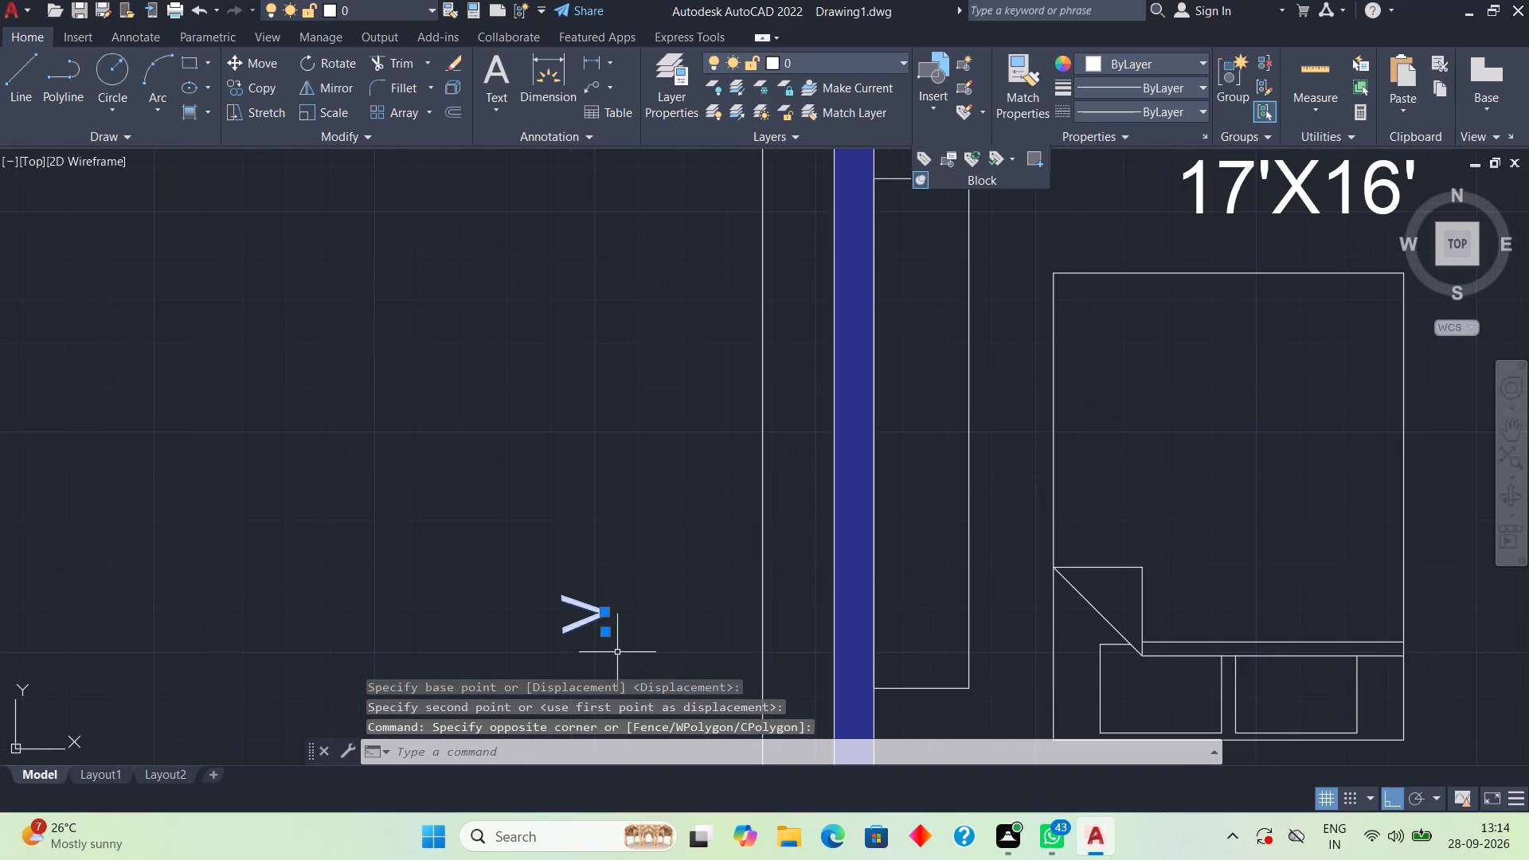
{"action": "type", "text": "M"}
{"action": "key", "text": "space"}
{"action": "left_click", "coordinate": [585, 614]}
{"action": "scroll", "coordinate": [564, 434], "scroll_direction": "down", "scroll_amount": 3}
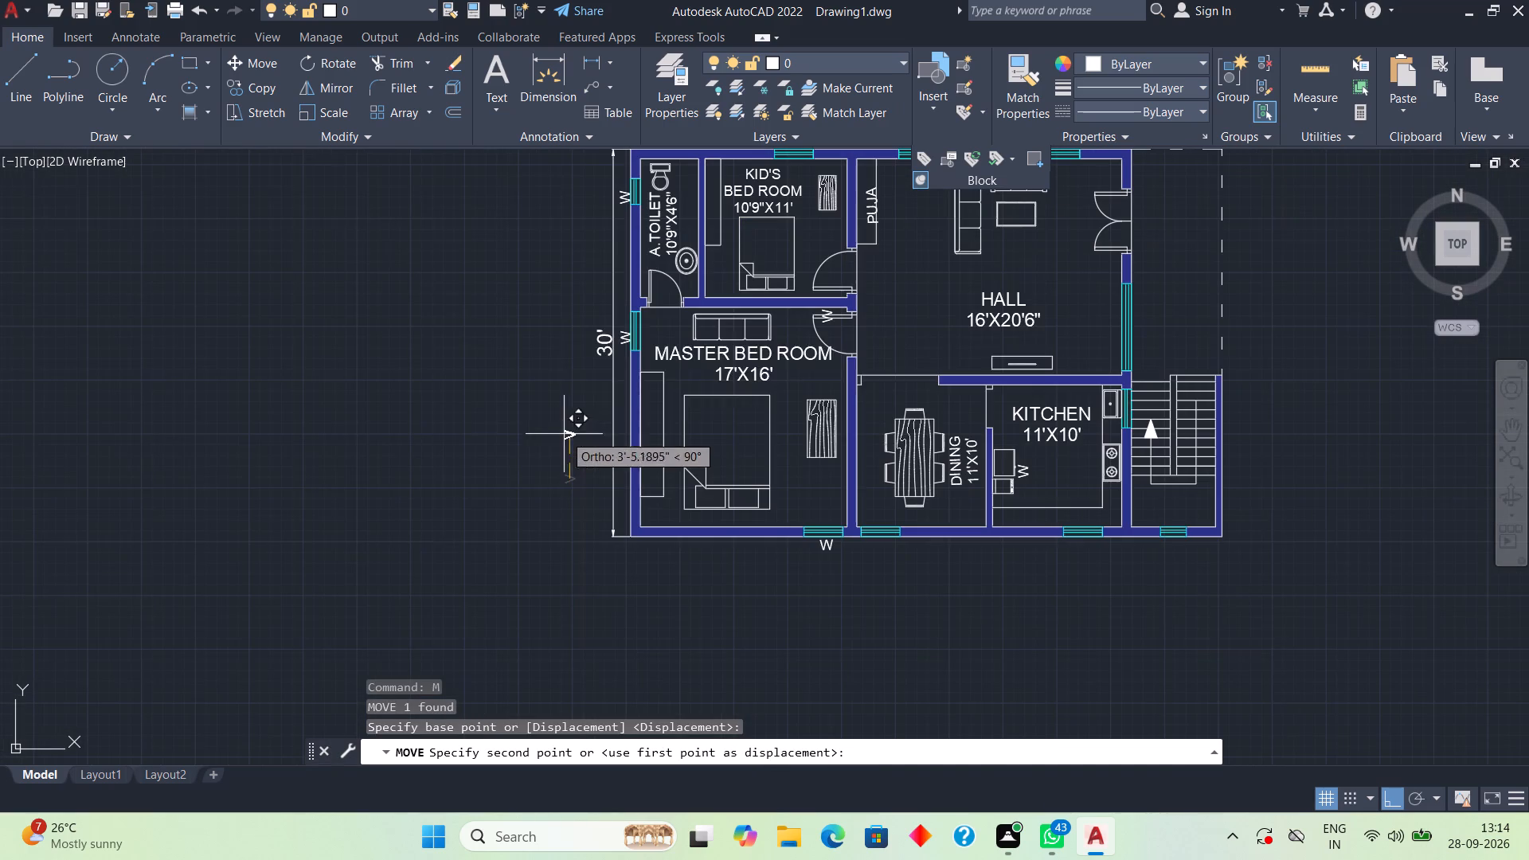
{"action": "scroll", "coordinate": [628, 213], "scroll_direction": "up", "scroll_amount": 1}
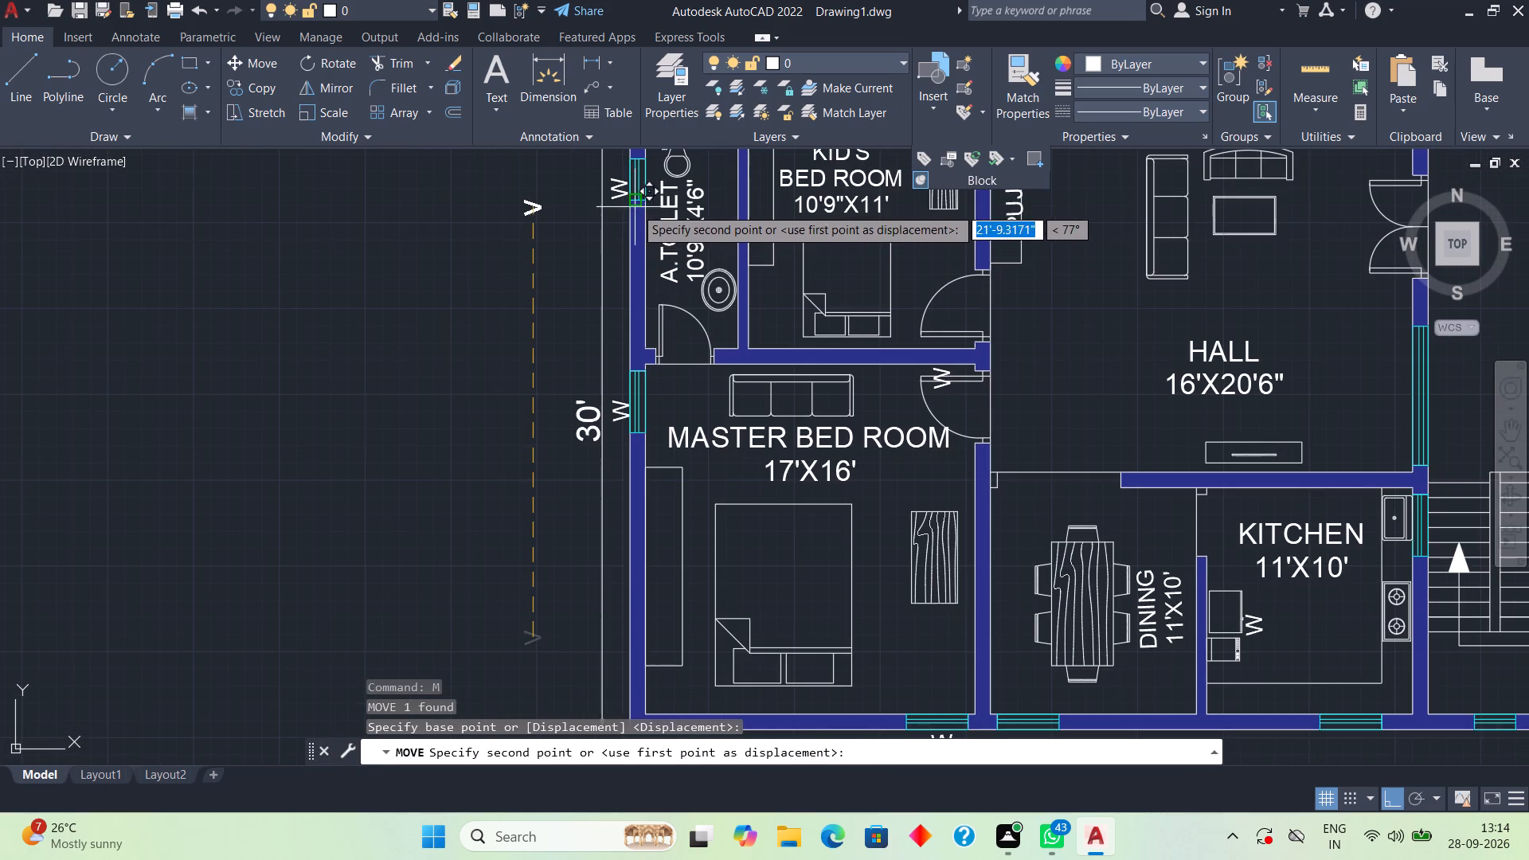
{"action": "left_click", "coordinate": [635, 189]}
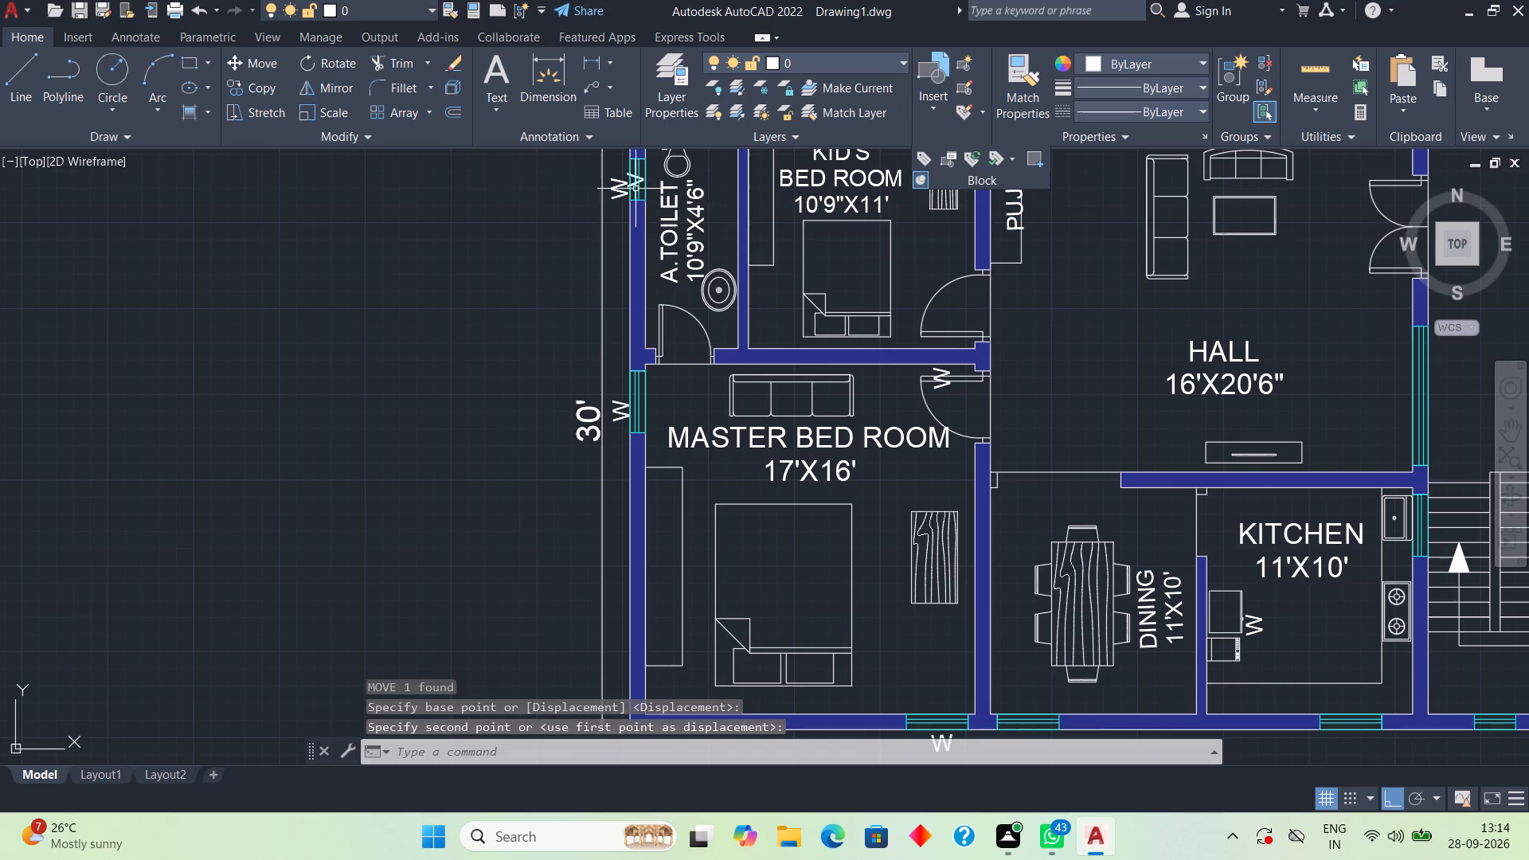
Delete the W label beside the attached toilet's window.
{"action": "scroll", "coordinate": [632, 194], "scroll_direction": "up", "scroll_amount": 1}
{"action": "middle_click_drag", "start_coordinate": [618, 204], "coordinate": [676, 594]}
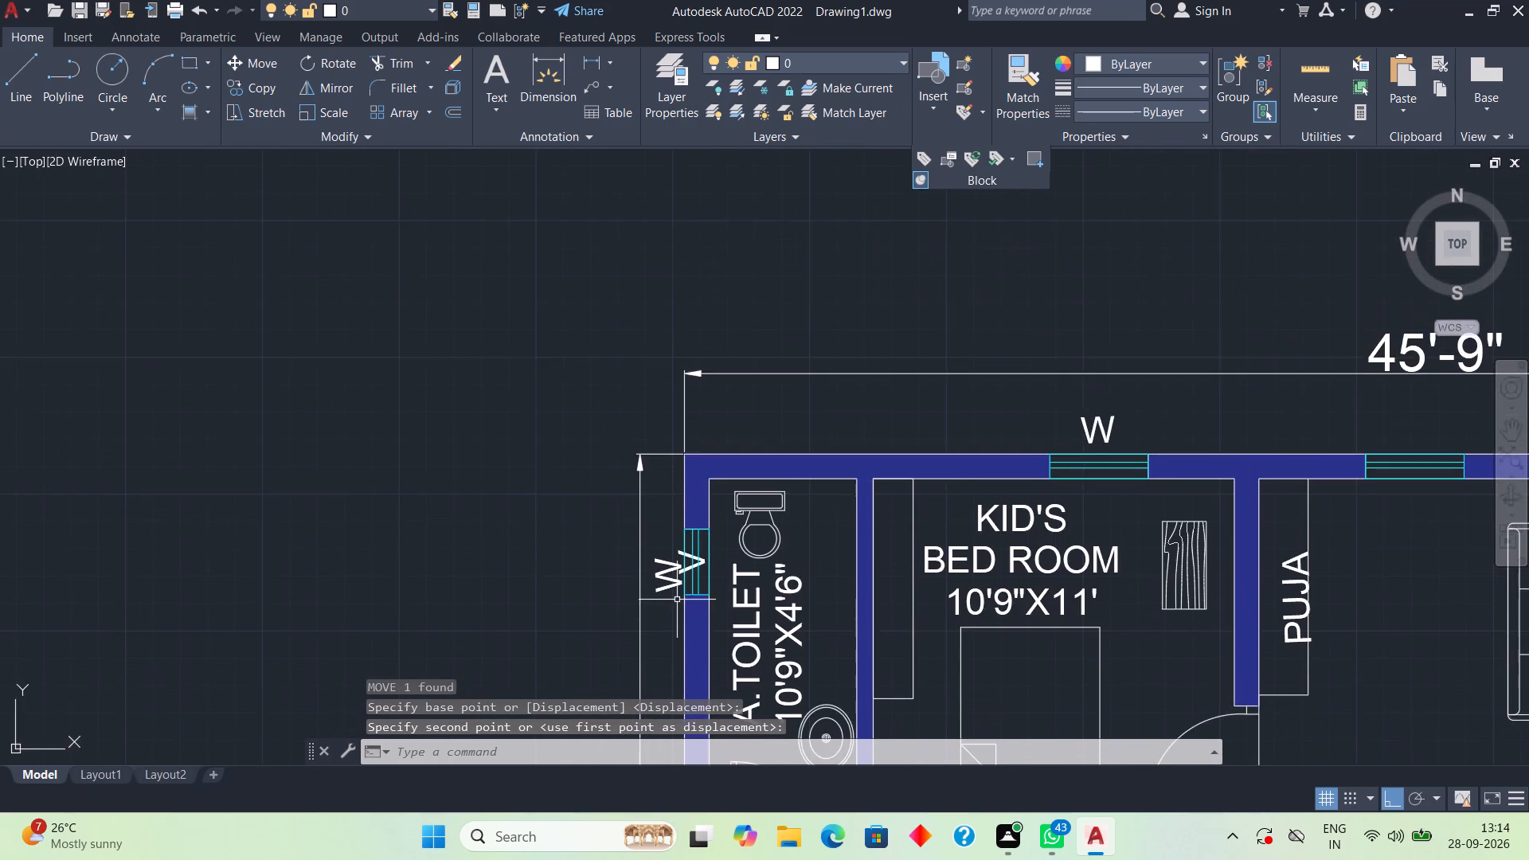
{"action": "scroll", "coordinate": [677, 600], "scroll_direction": "up", "scroll_amount": 3}
{"action": "left_click", "coordinate": [611, 531]}
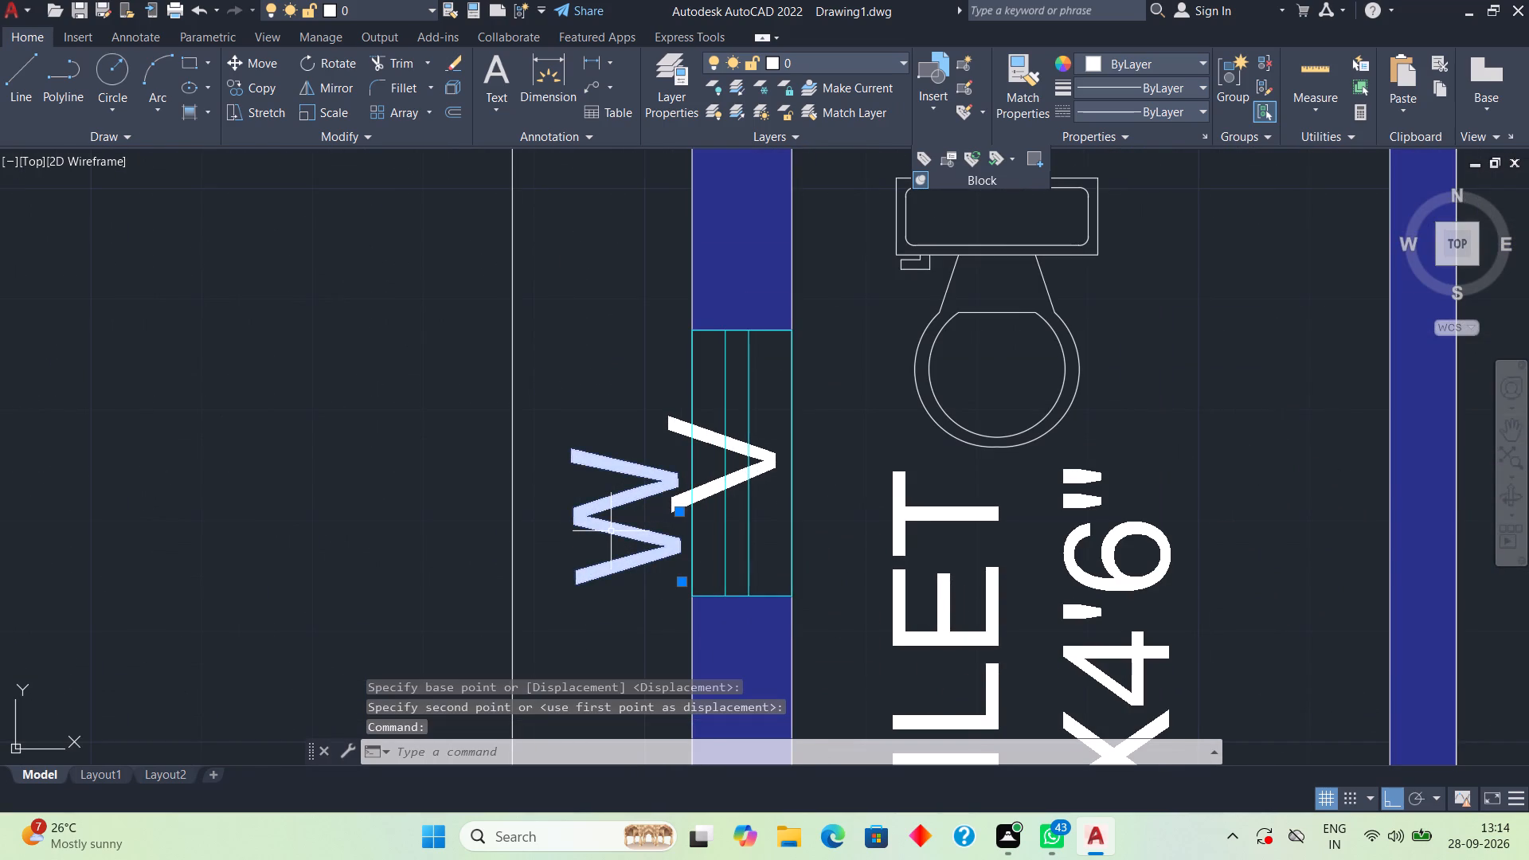
{"action": "key", "text": "Delete"}
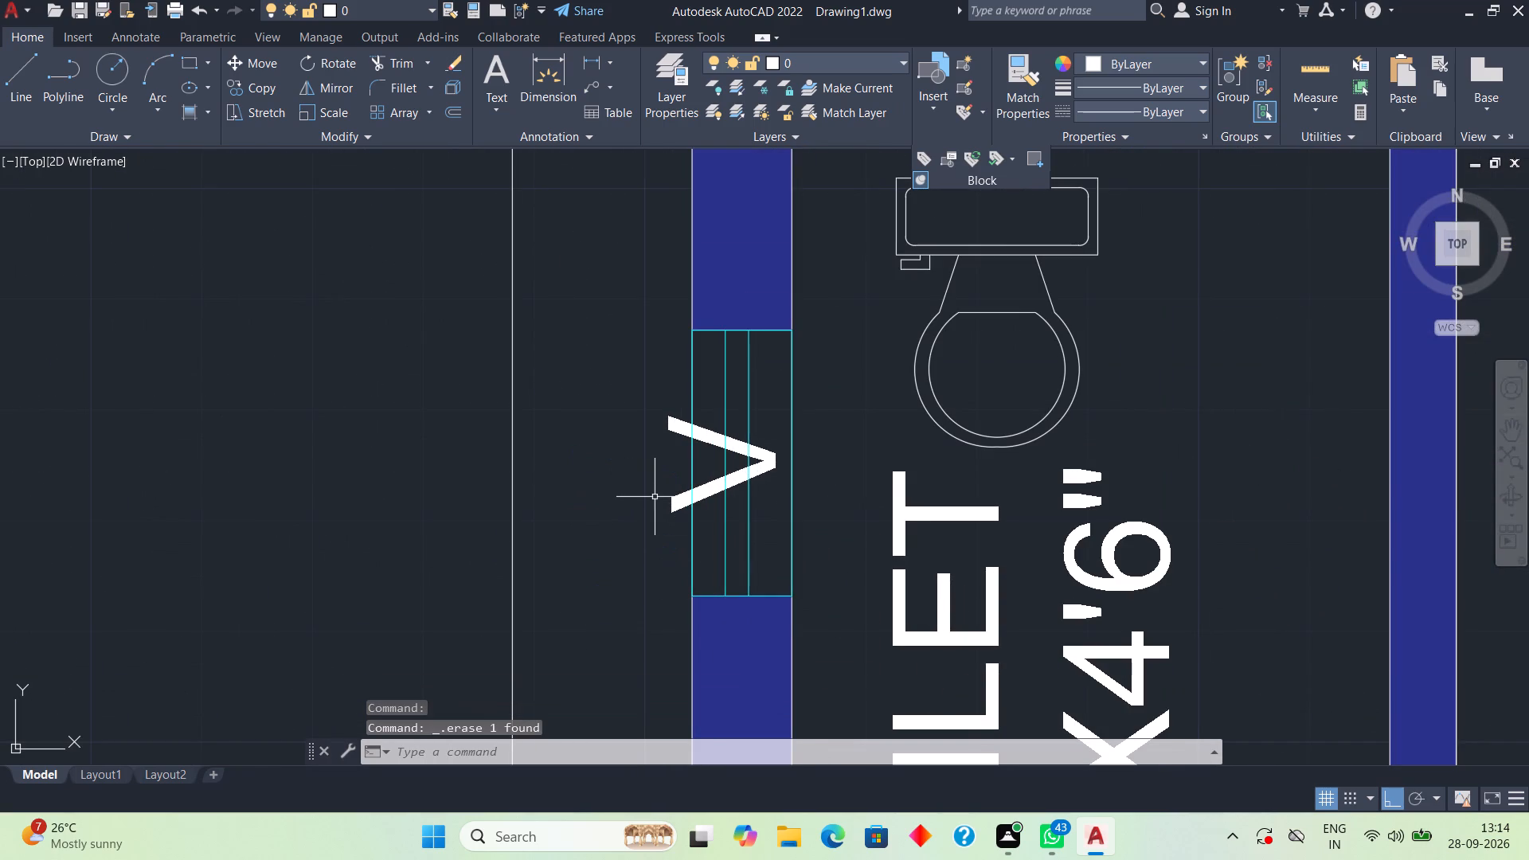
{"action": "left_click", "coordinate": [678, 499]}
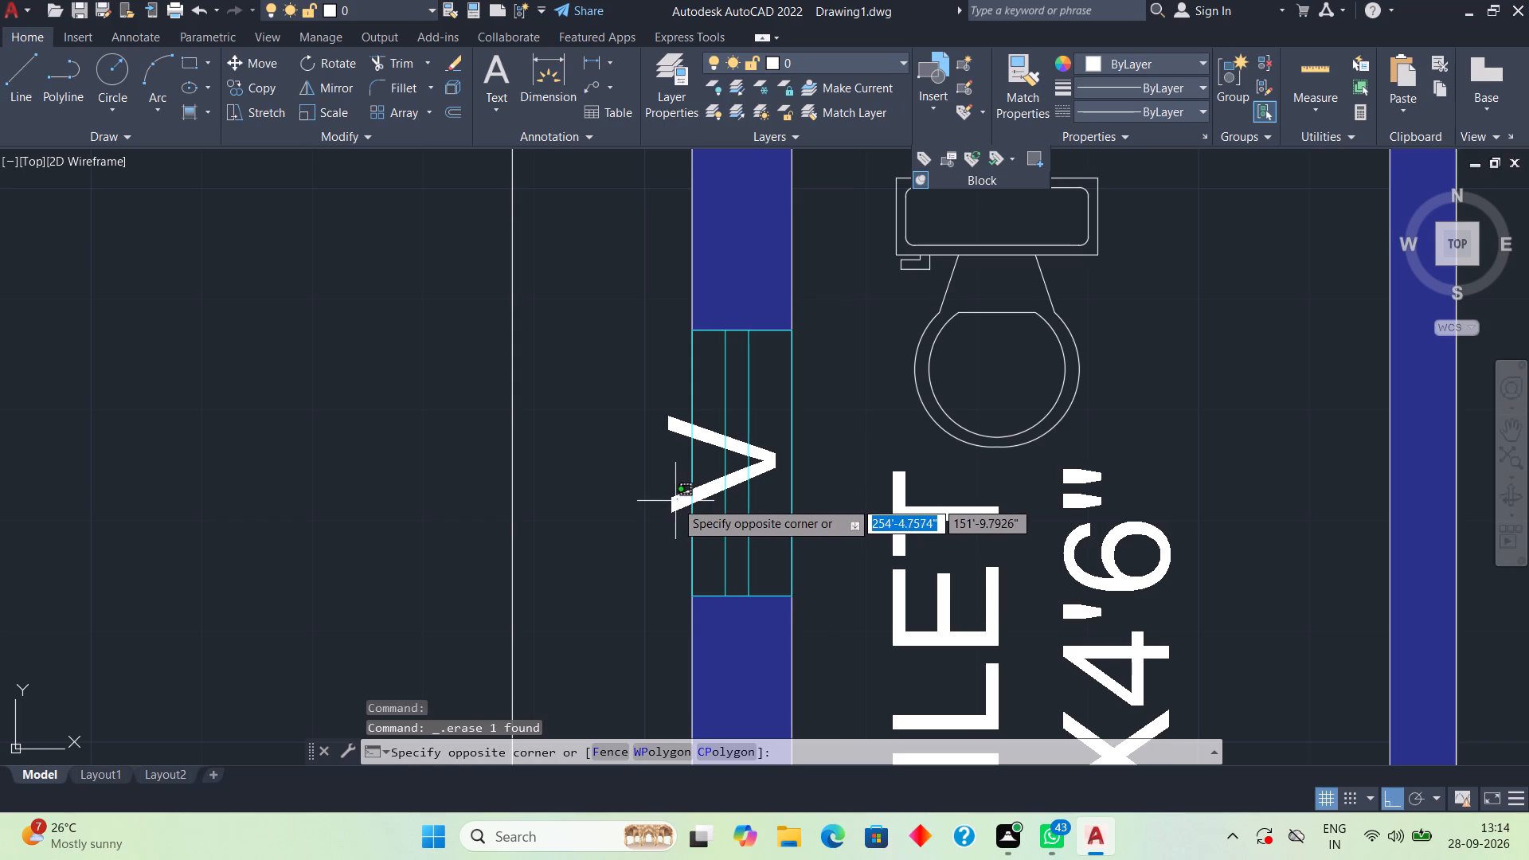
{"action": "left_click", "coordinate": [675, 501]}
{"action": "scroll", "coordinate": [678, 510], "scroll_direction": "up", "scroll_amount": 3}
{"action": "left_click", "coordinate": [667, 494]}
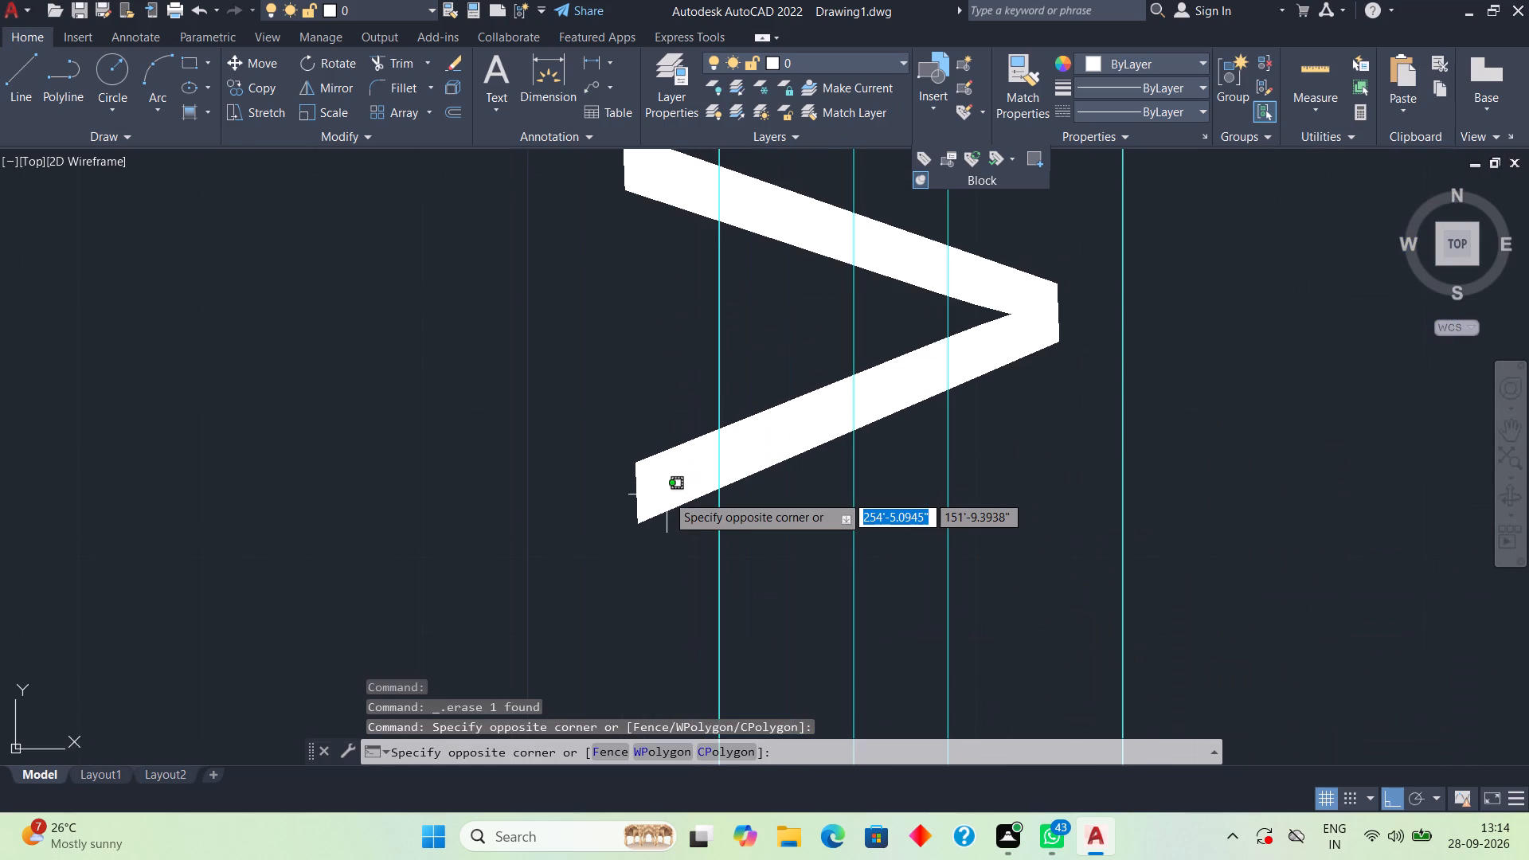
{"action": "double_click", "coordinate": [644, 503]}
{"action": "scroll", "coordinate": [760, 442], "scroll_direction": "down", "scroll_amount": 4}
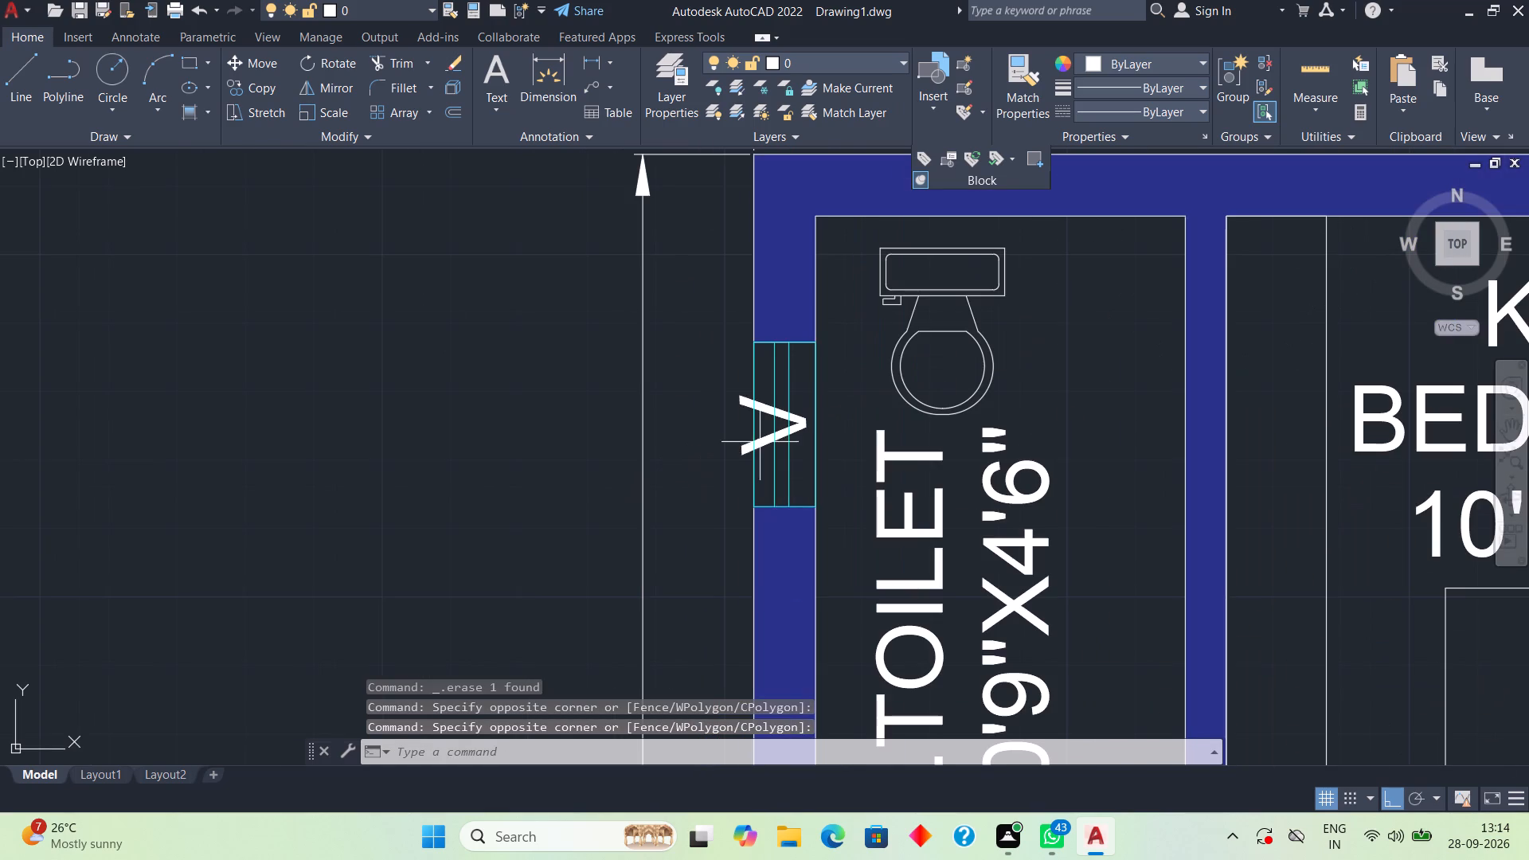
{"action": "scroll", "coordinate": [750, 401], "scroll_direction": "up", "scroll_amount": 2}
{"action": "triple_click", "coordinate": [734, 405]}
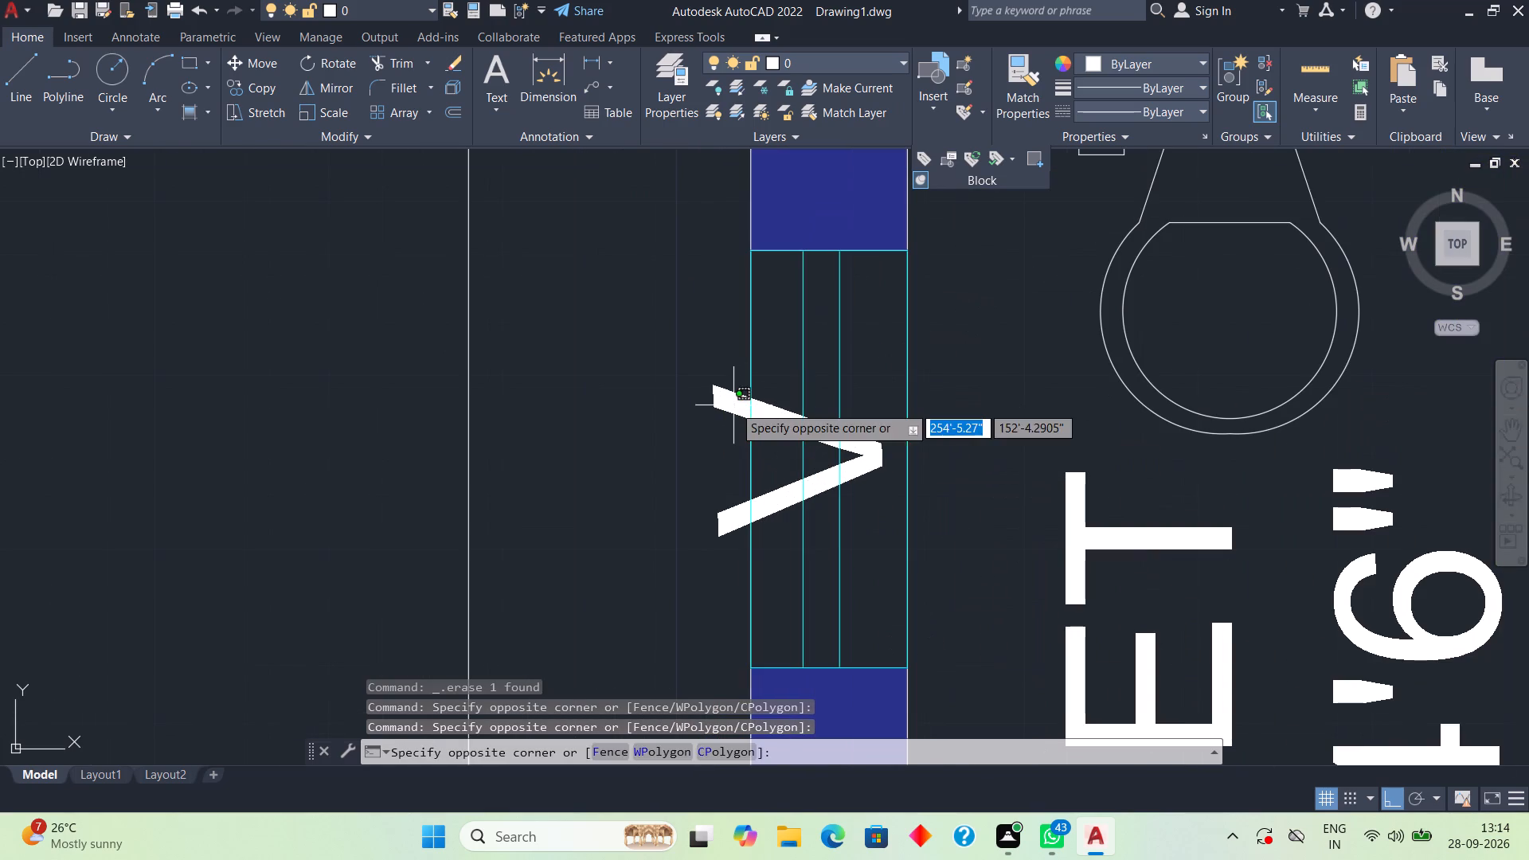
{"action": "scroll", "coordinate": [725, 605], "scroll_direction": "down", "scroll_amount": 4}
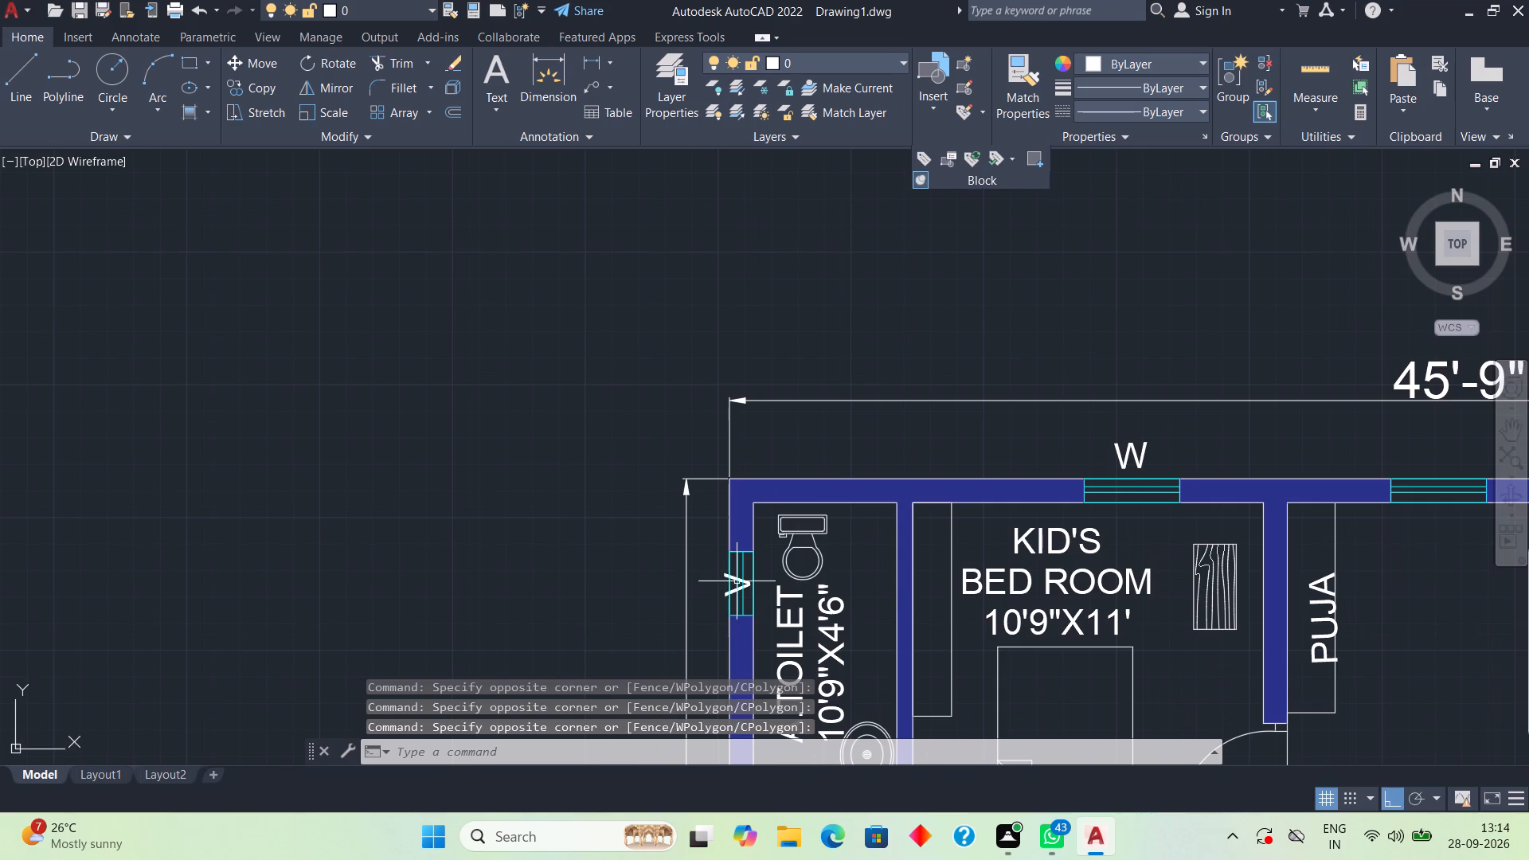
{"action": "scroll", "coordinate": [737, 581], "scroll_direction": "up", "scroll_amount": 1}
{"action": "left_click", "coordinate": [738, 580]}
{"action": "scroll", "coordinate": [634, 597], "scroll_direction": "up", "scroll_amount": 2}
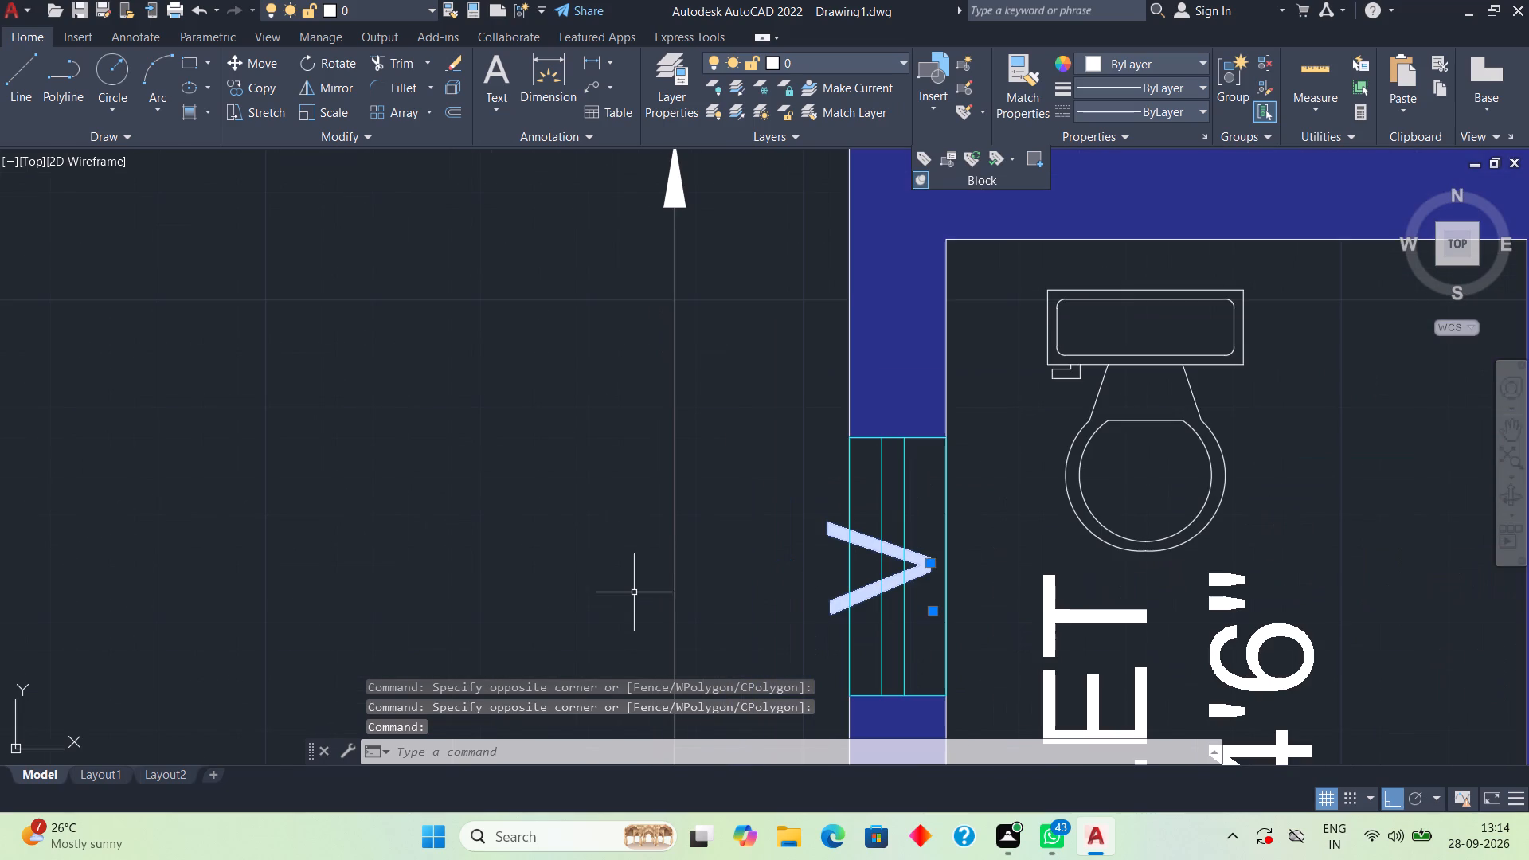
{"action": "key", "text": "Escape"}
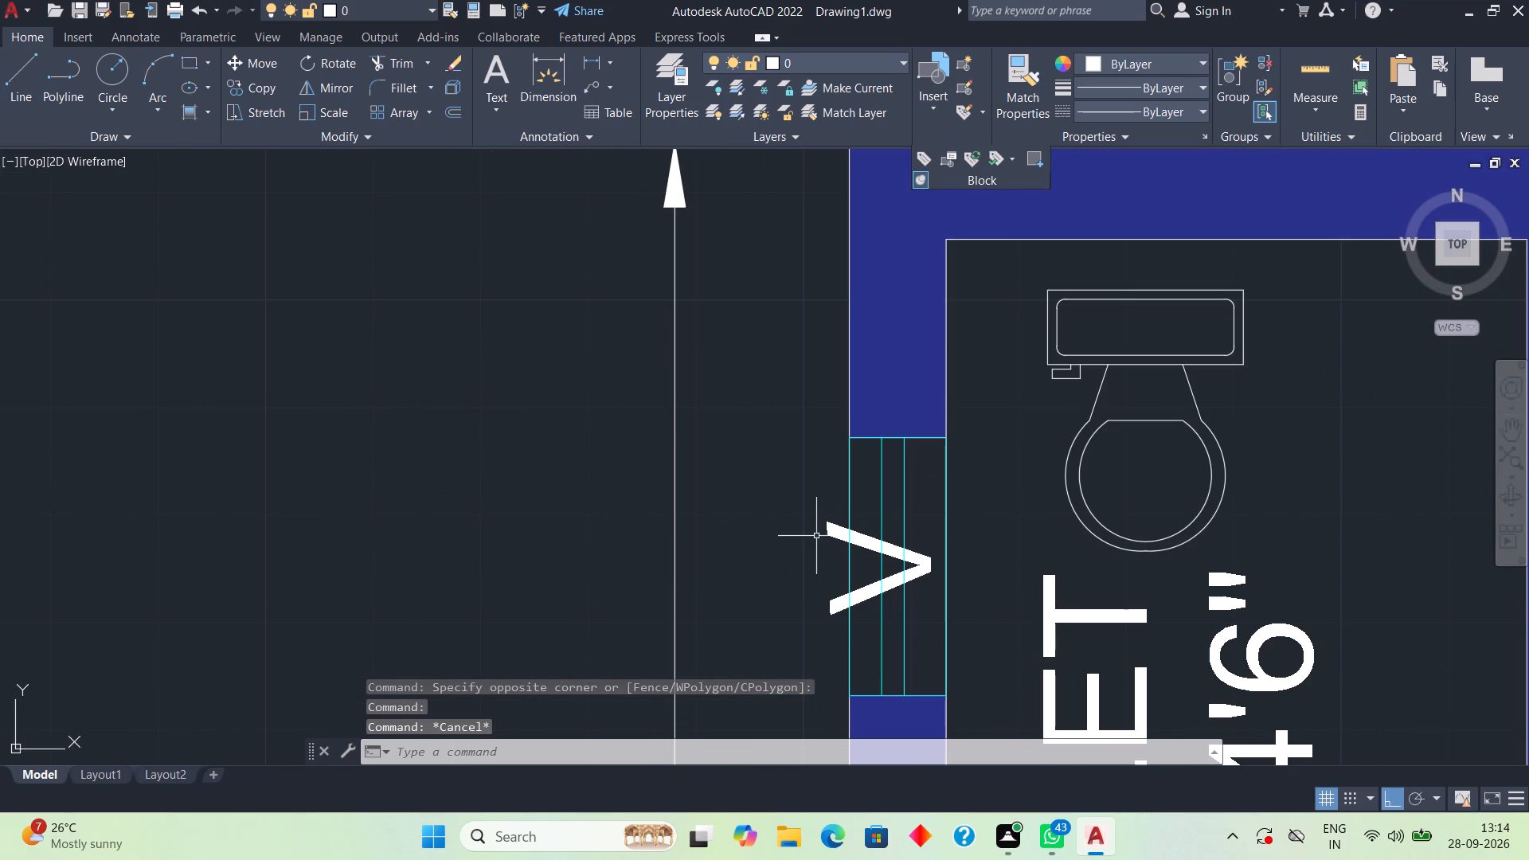
Move the V label horizontally off the toilet window to just outside the west wall.
{"action": "left_click", "coordinate": [827, 525]}
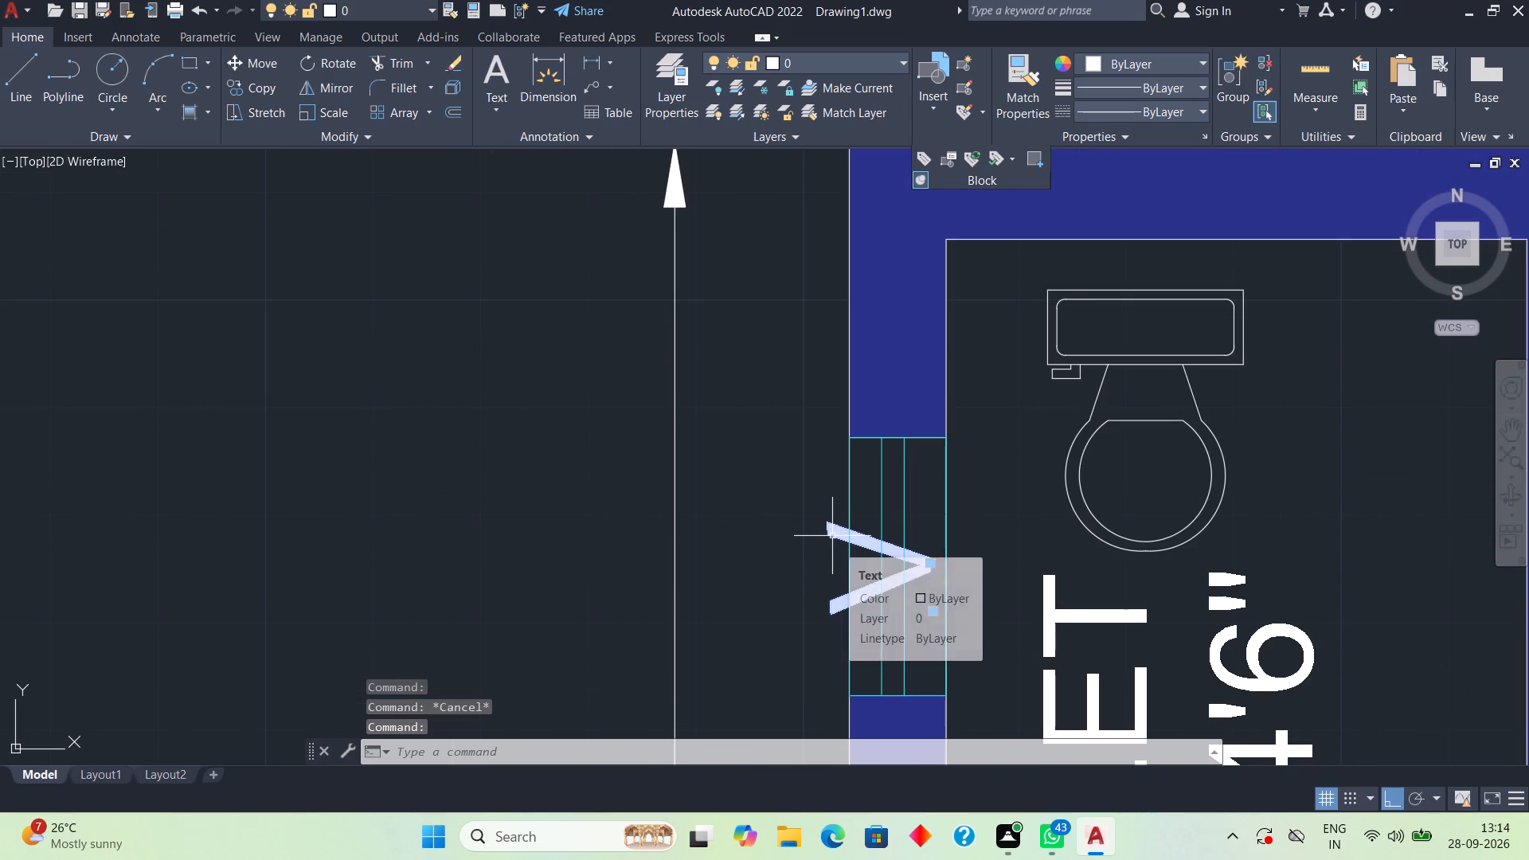
{"action": "key", "text": "m"}
{"action": "key", "text": "space"}
{"action": "left_click", "coordinate": [831, 539]}
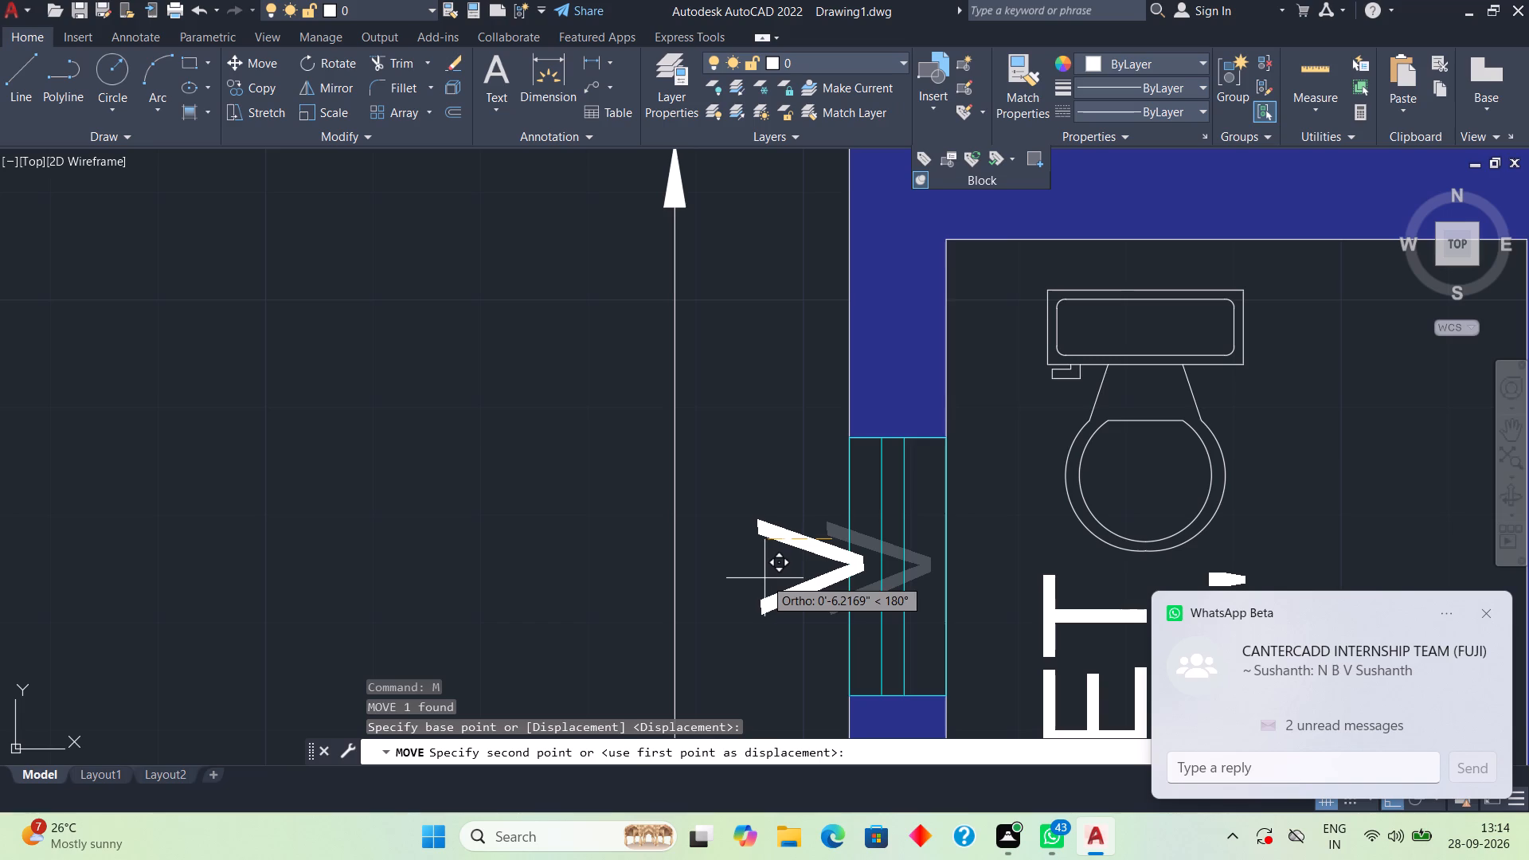
{"action": "left_click", "coordinate": [741, 584]}
Move the W label from the master bedroom doorway horizontally east into the hall, beside the HALL text.
{"action": "scroll", "coordinate": [740, 584], "scroll_direction": "down", "scroll_amount": 2}
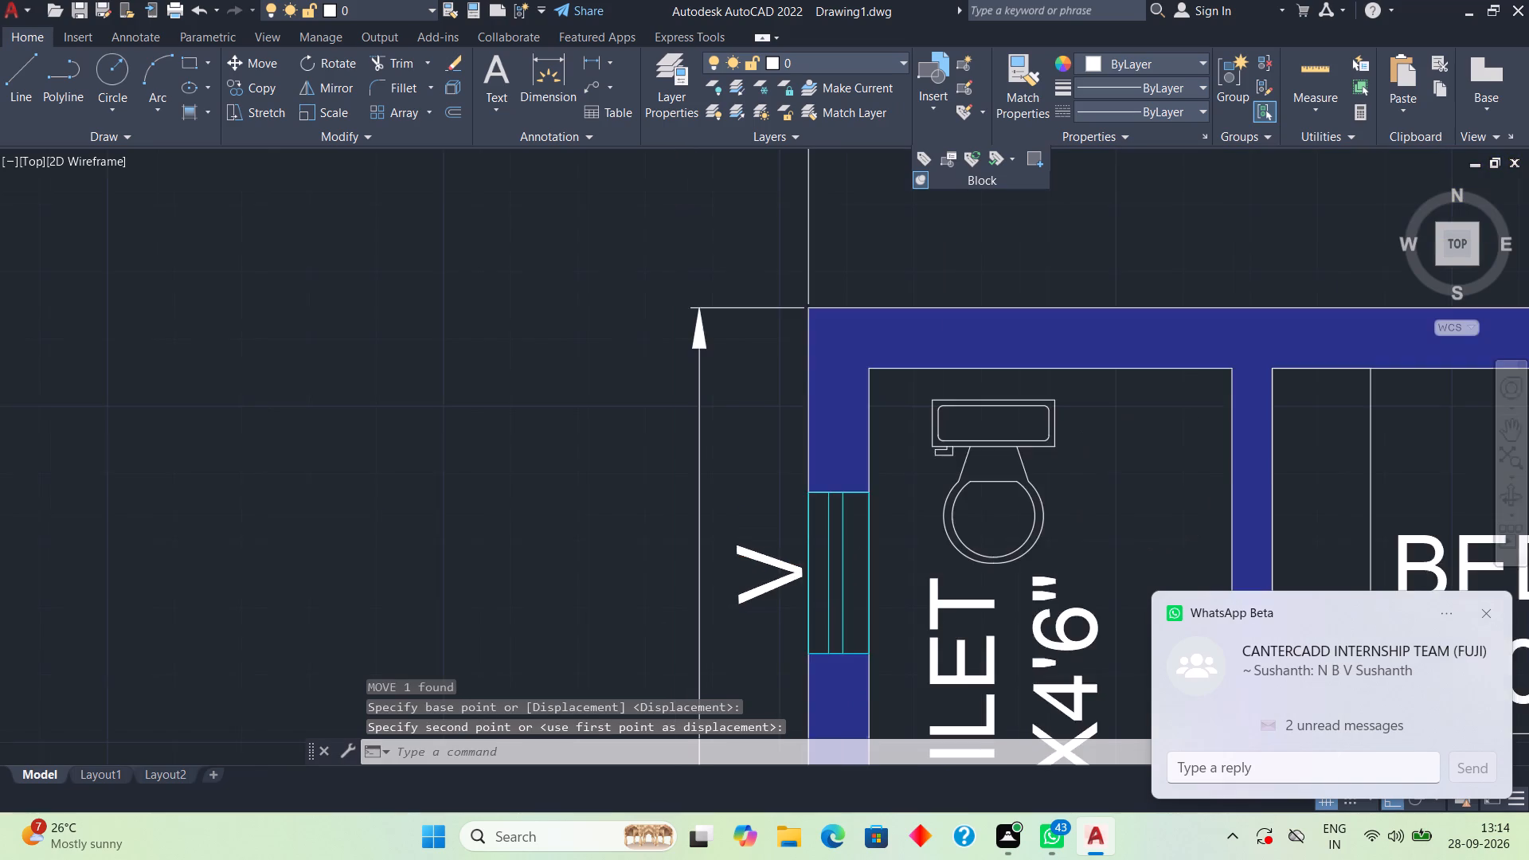
{"action": "scroll", "coordinate": [772, 583], "scroll_direction": "down", "scroll_amount": 1}
{"action": "middle_click_drag", "start_coordinate": [819, 597], "coordinate": [435, 405]}
{"action": "scroll", "coordinate": [435, 405], "scroll_direction": "down", "scroll_amount": 1}
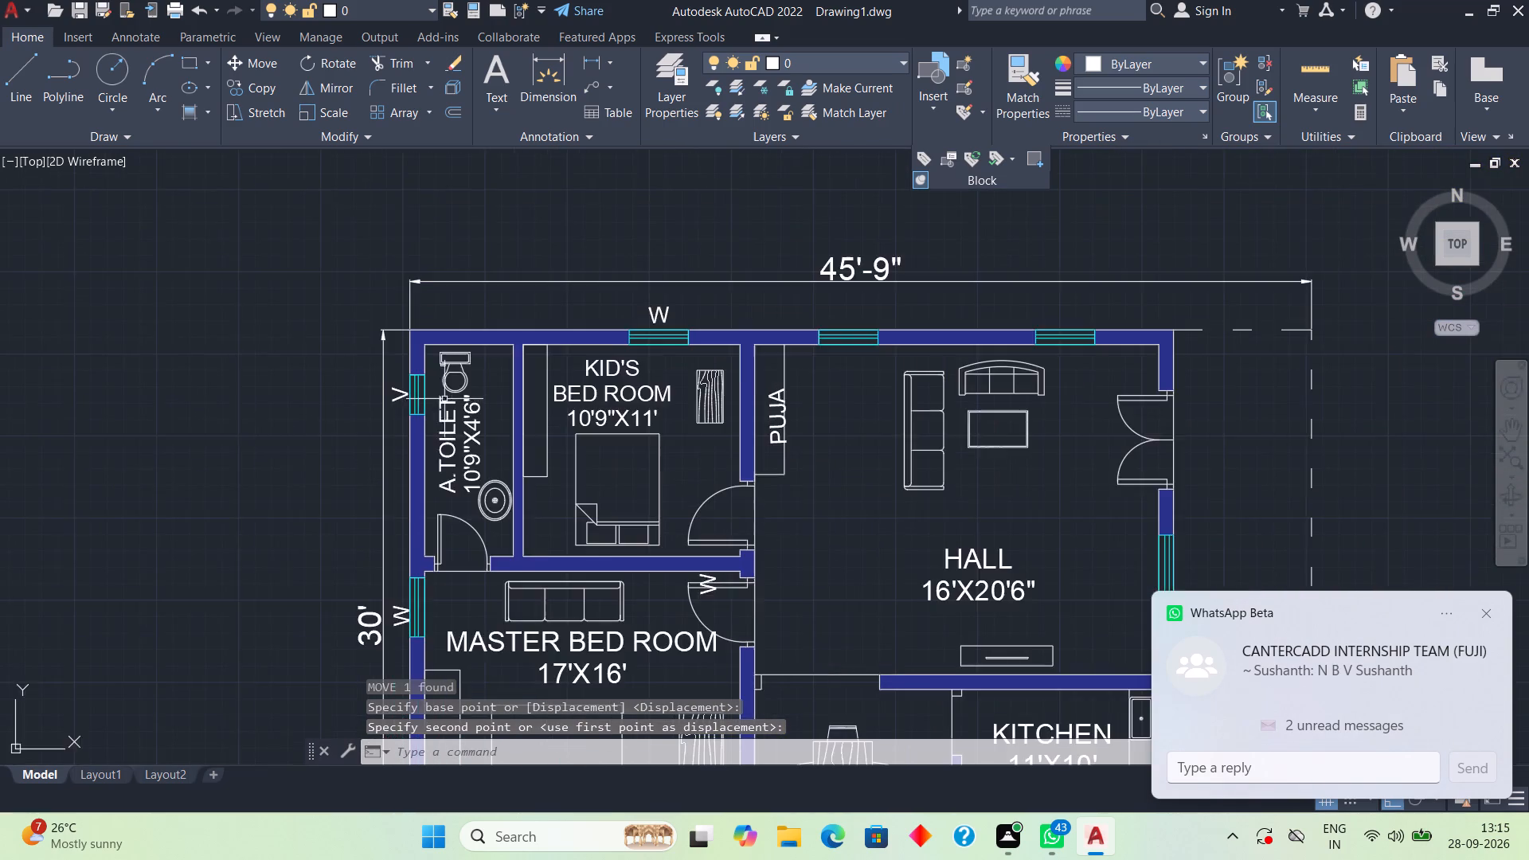
{"action": "scroll", "coordinate": [452, 394], "scroll_direction": "down", "scroll_amount": 1}
{"action": "middle_click_drag", "start_coordinate": [631, 488], "coordinate": [624, 411]}
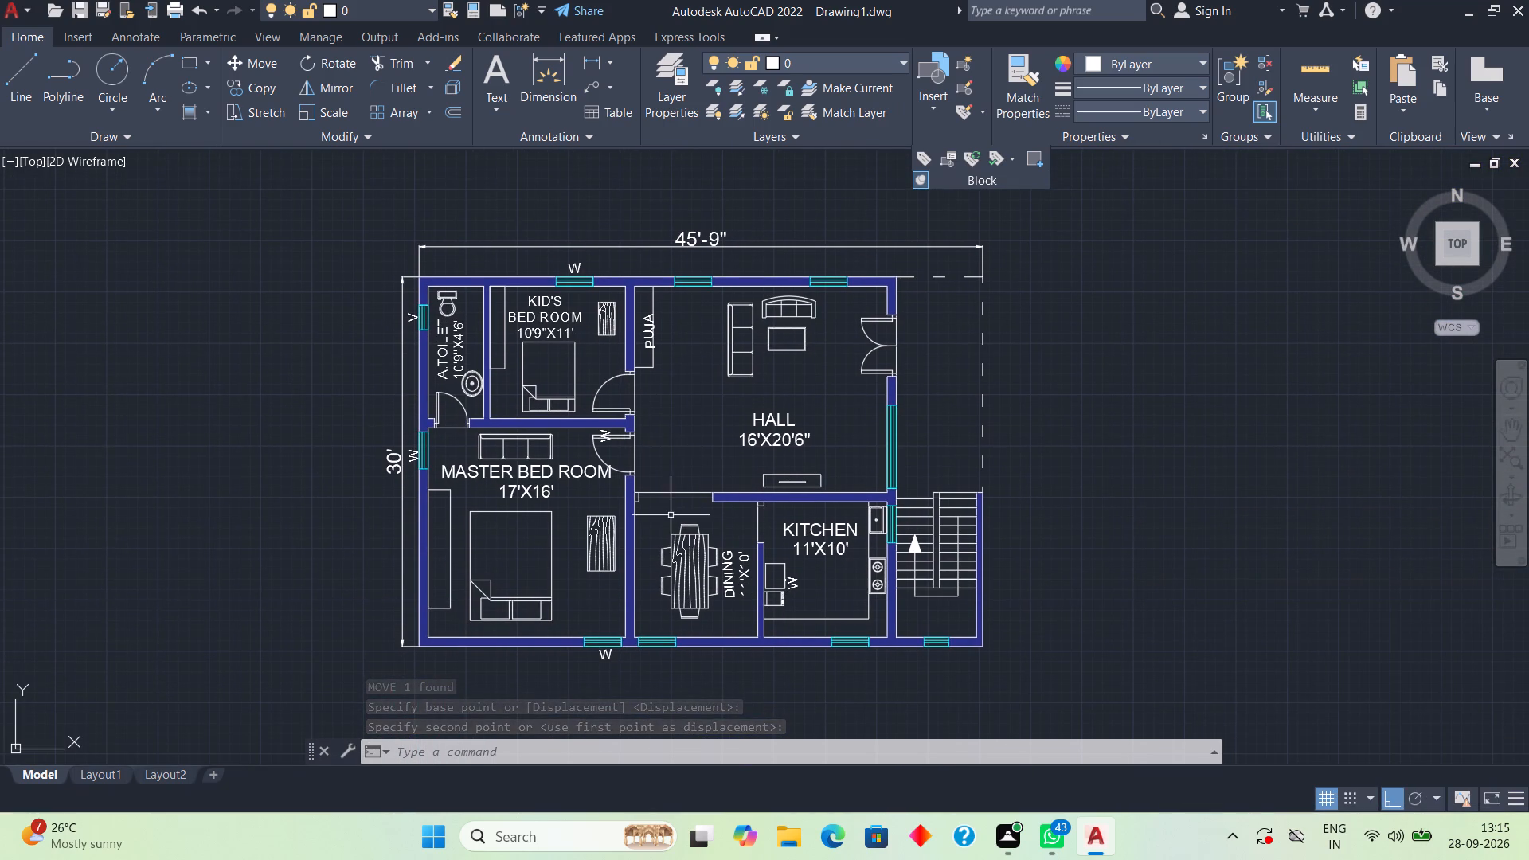
{"action": "left_click", "coordinate": [607, 436]}
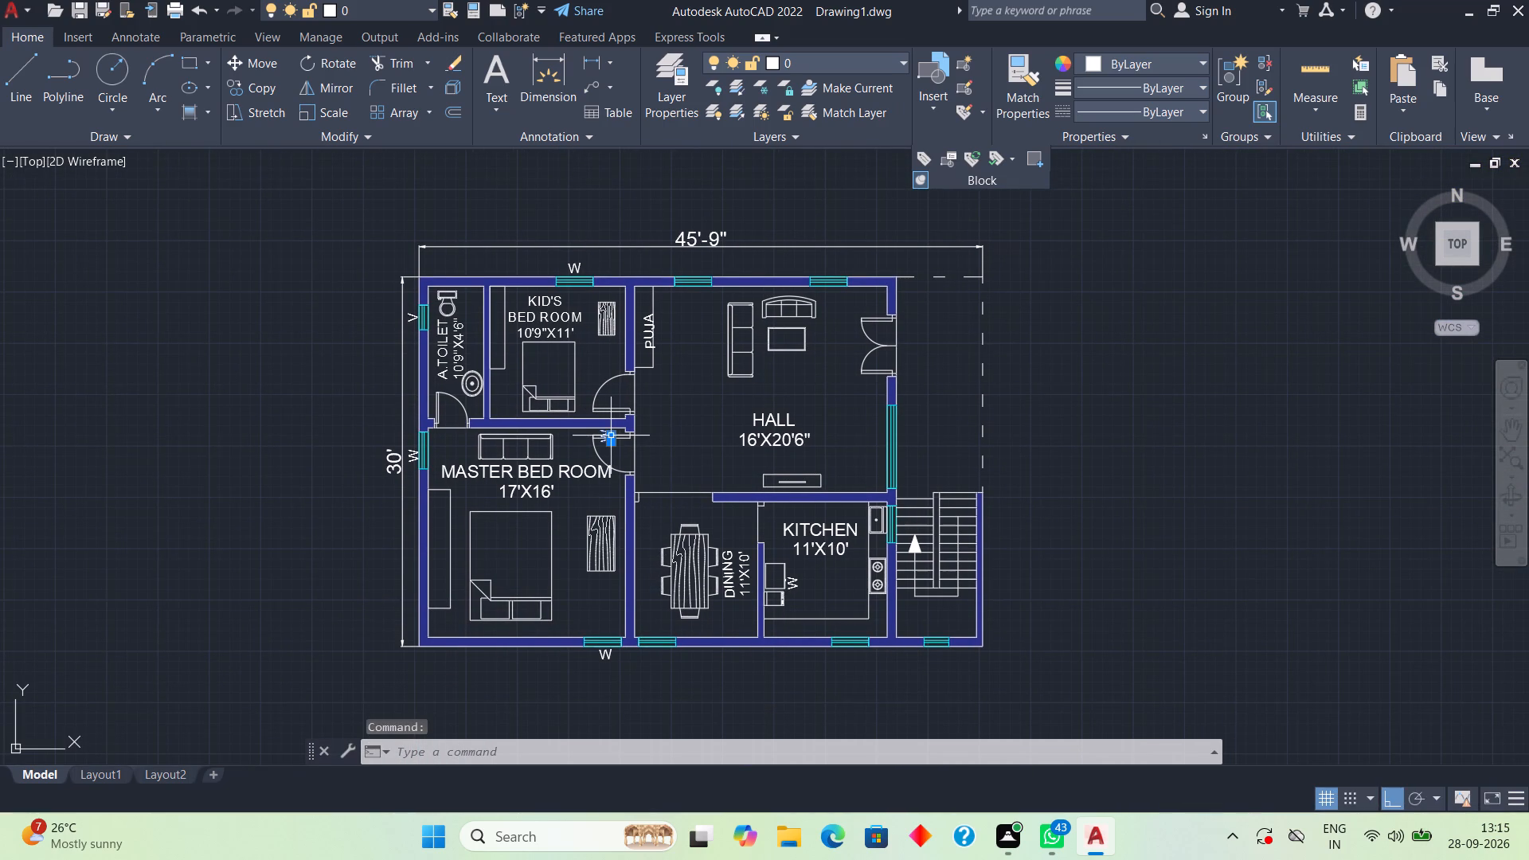
{"action": "type", "text": "NMM"}
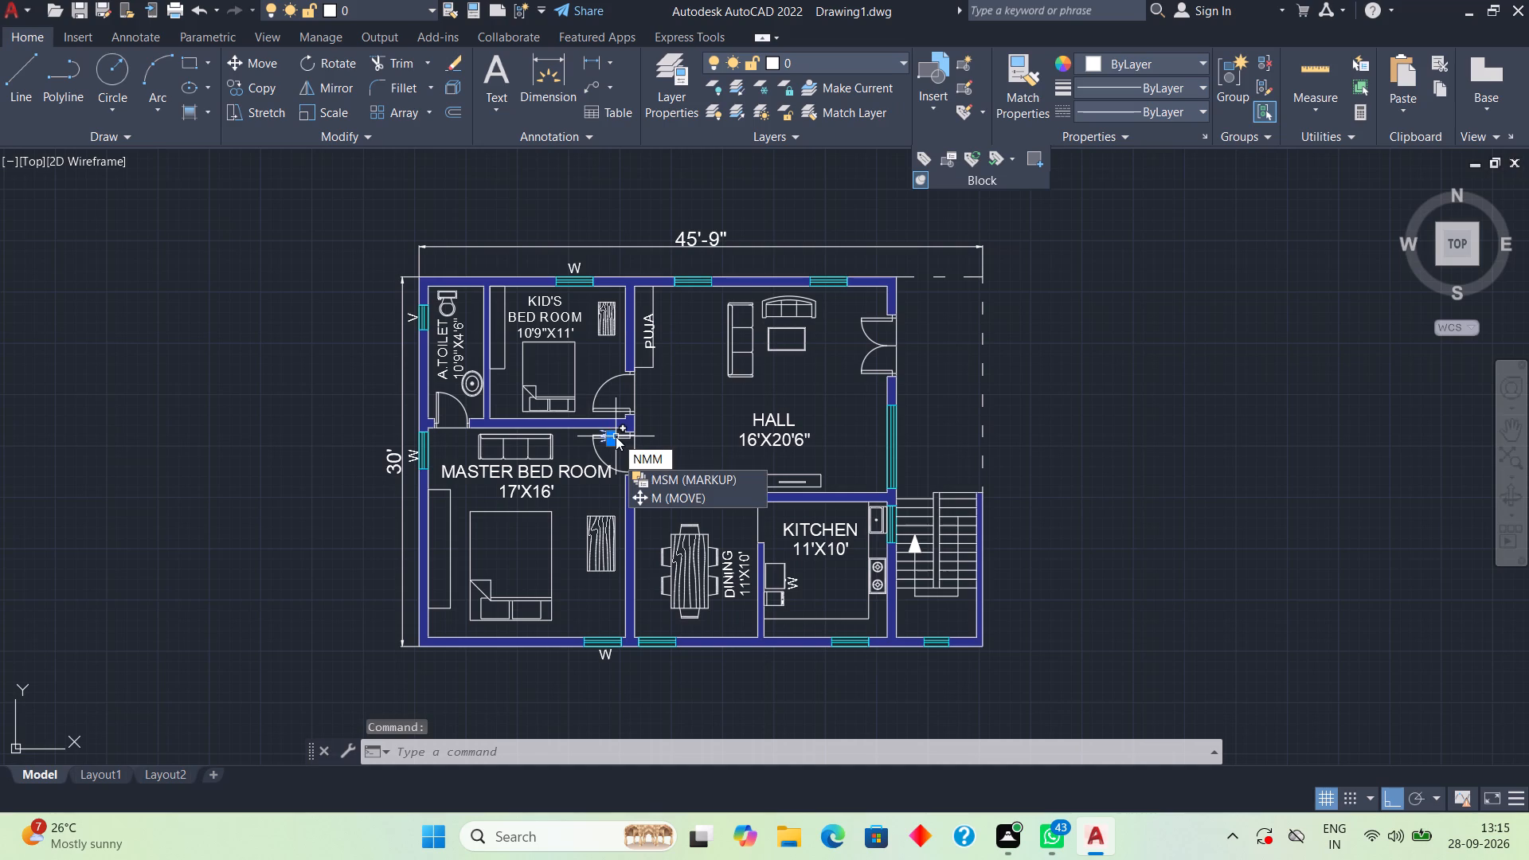
{"action": "key", "text": "BackSpace"}
{"action": "key", "text": "BackSpace"}
{"action": "key", "text": "BackSpace"}
{"action": "key", "text": "m"}
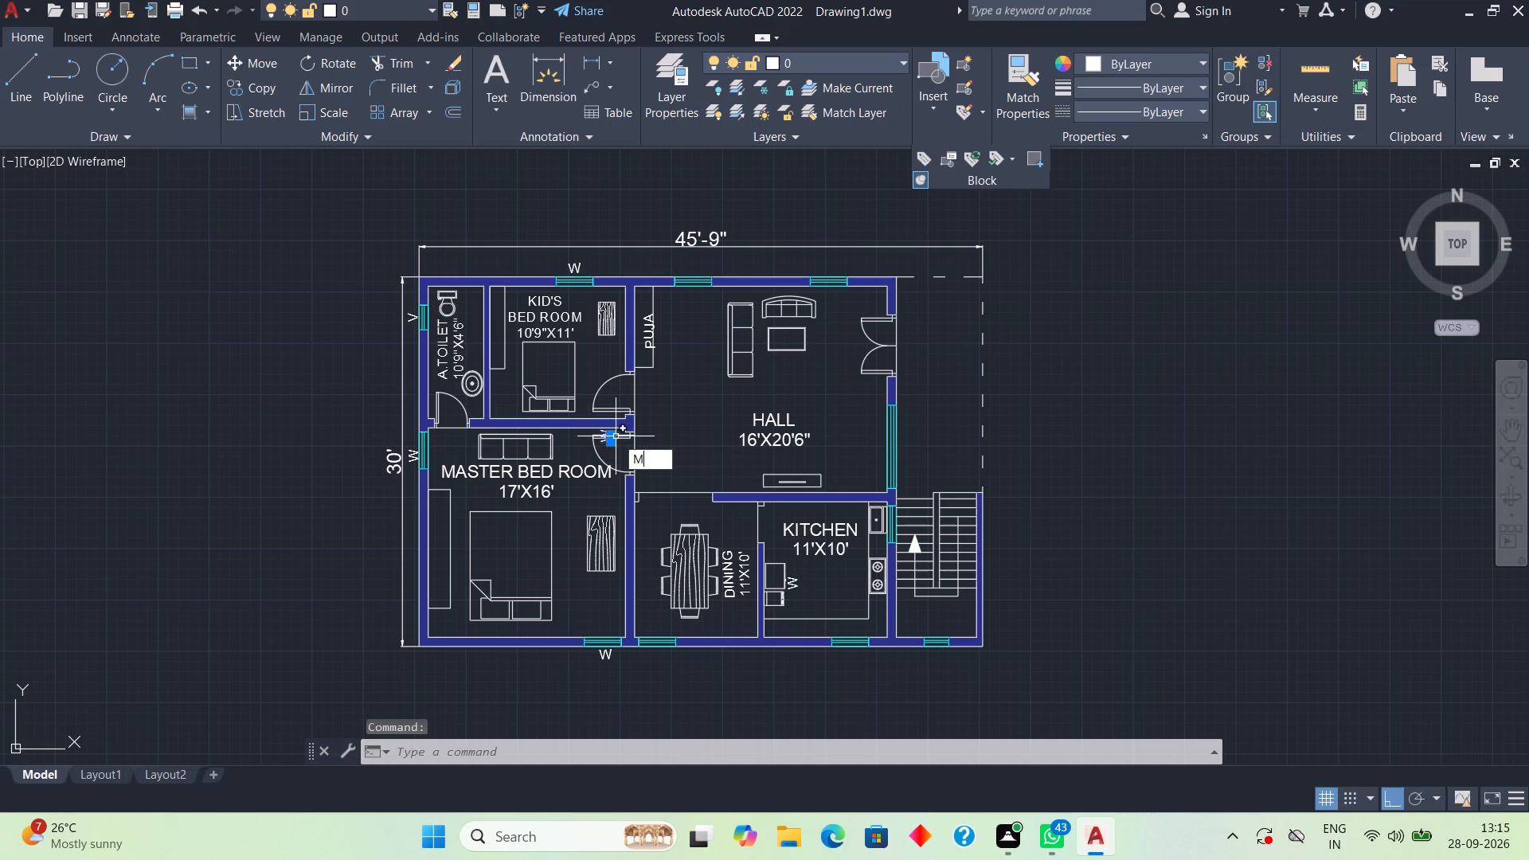
{"action": "key", "text": "space"}
{"action": "left_click", "coordinate": [616, 440]}
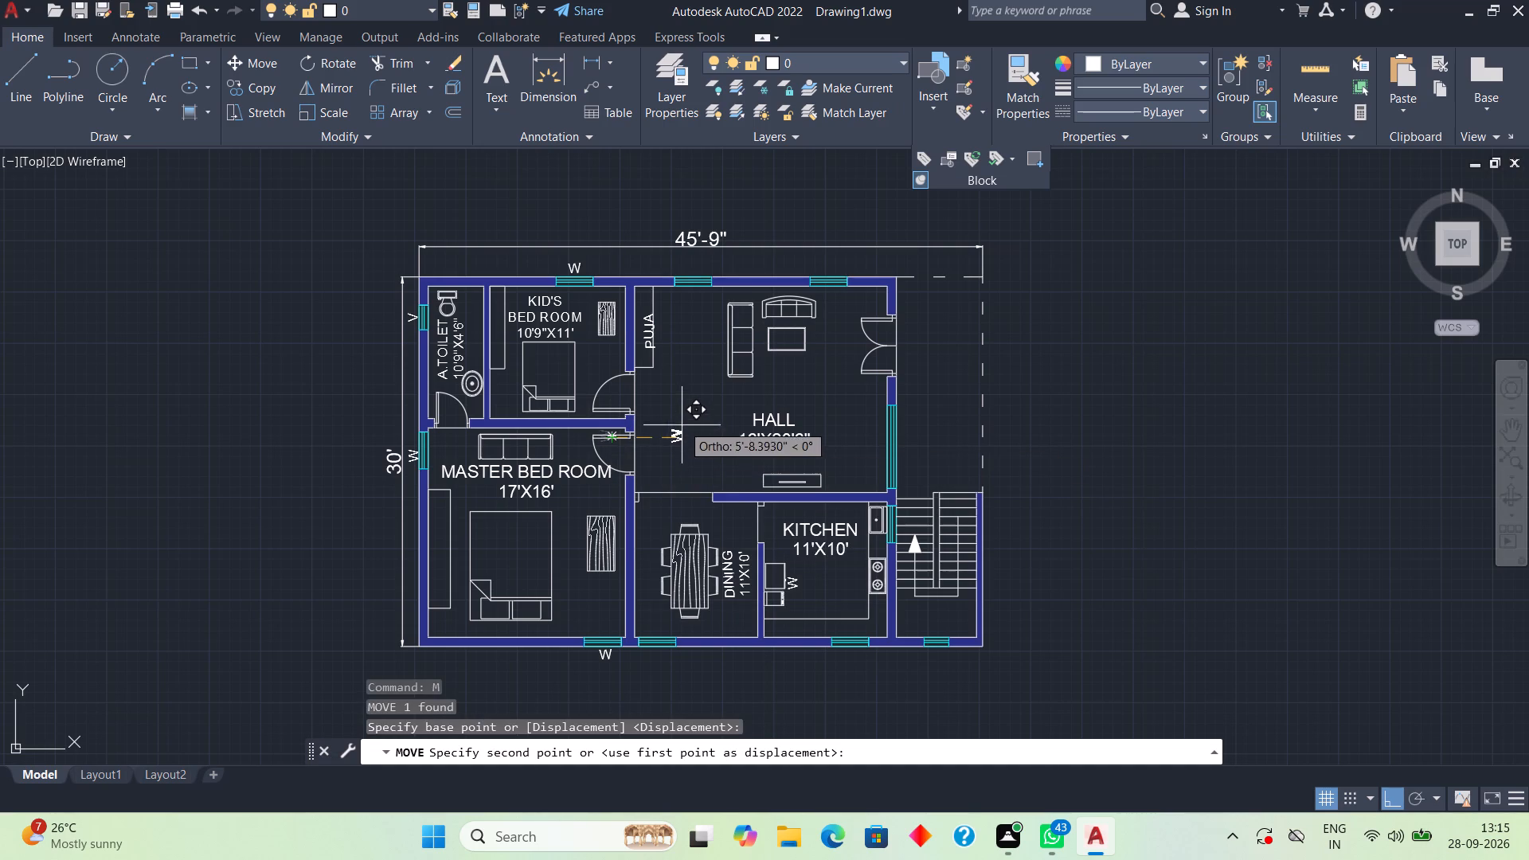
{"action": "left_click", "coordinate": [700, 411]}
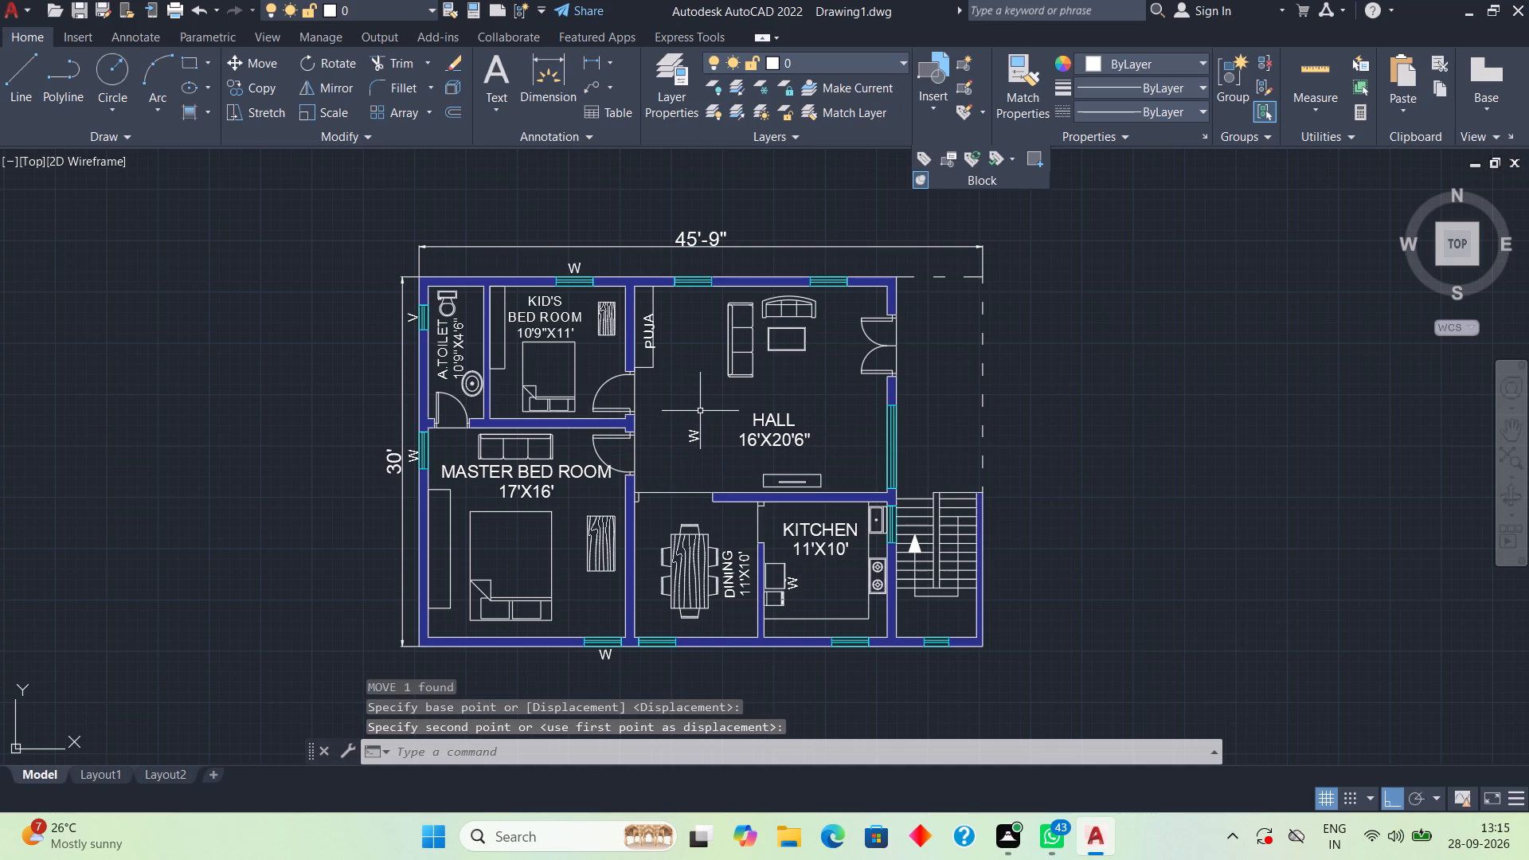
Rotate the vertical W label beside the HALL text by 270° so it reads upright.
{"action": "left_click", "coordinate": [695, 434]}
{"action": "key", "text": "r"}
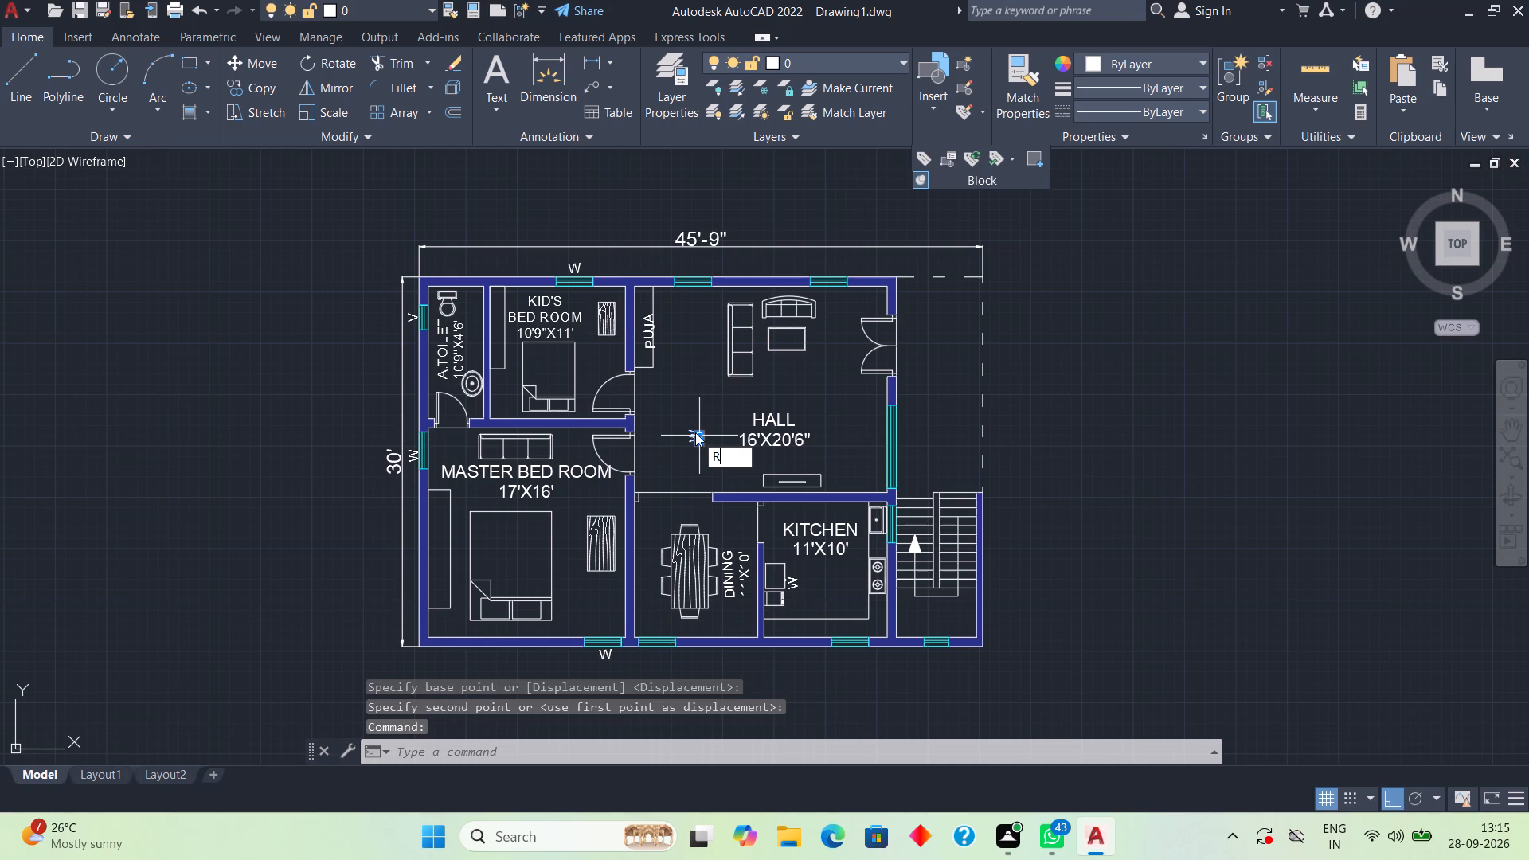
{"action": "type", "text": "O"}
{"action": "key", "text": "space"}
{"action": "left_click", "coordinate": [695, 432]}
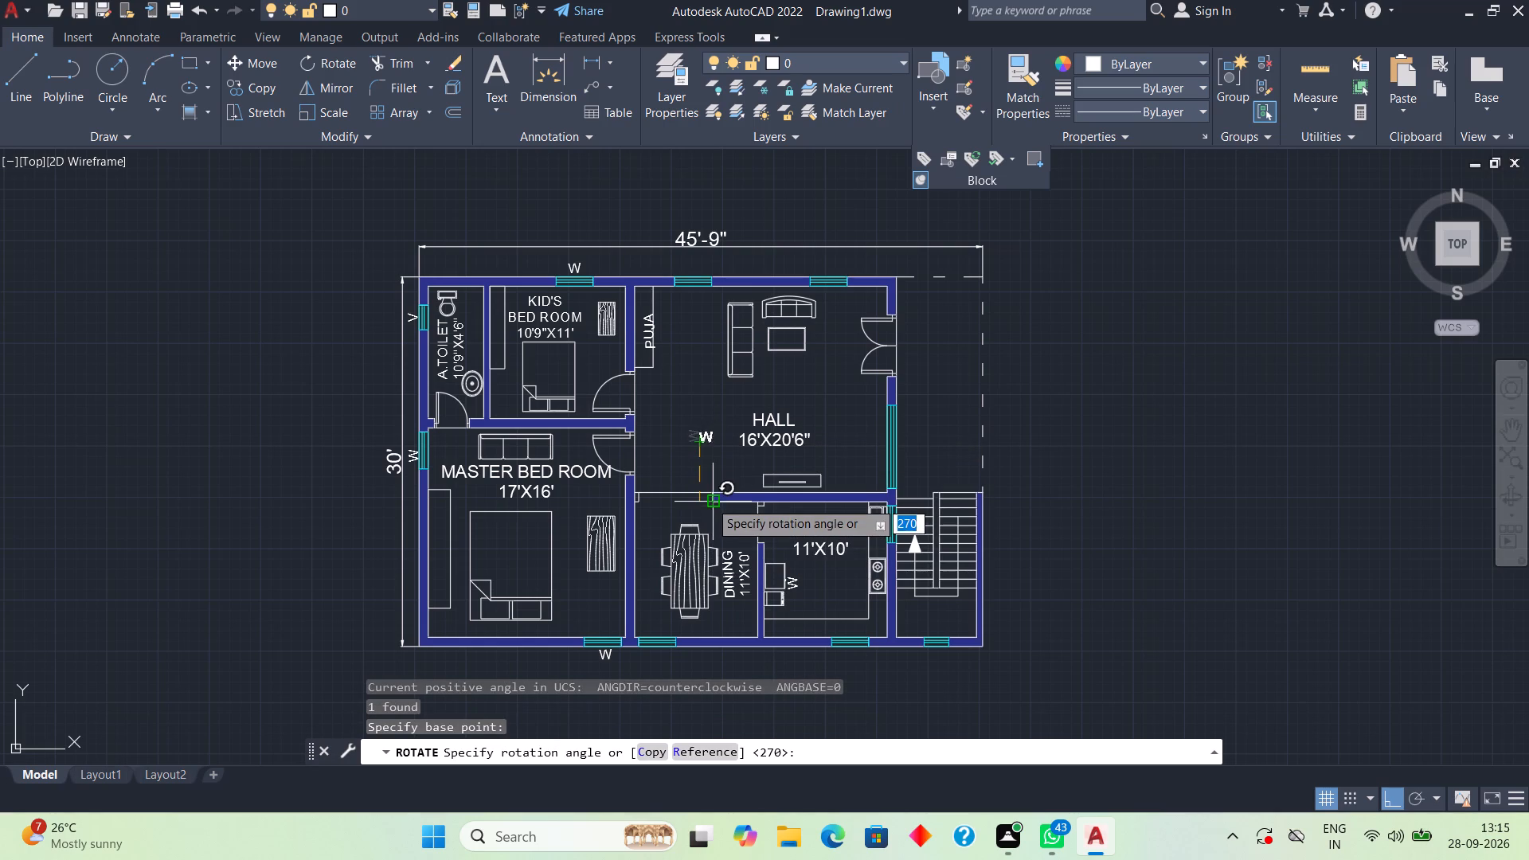
{"action": "left_click", "coordinate": [698, 518]}
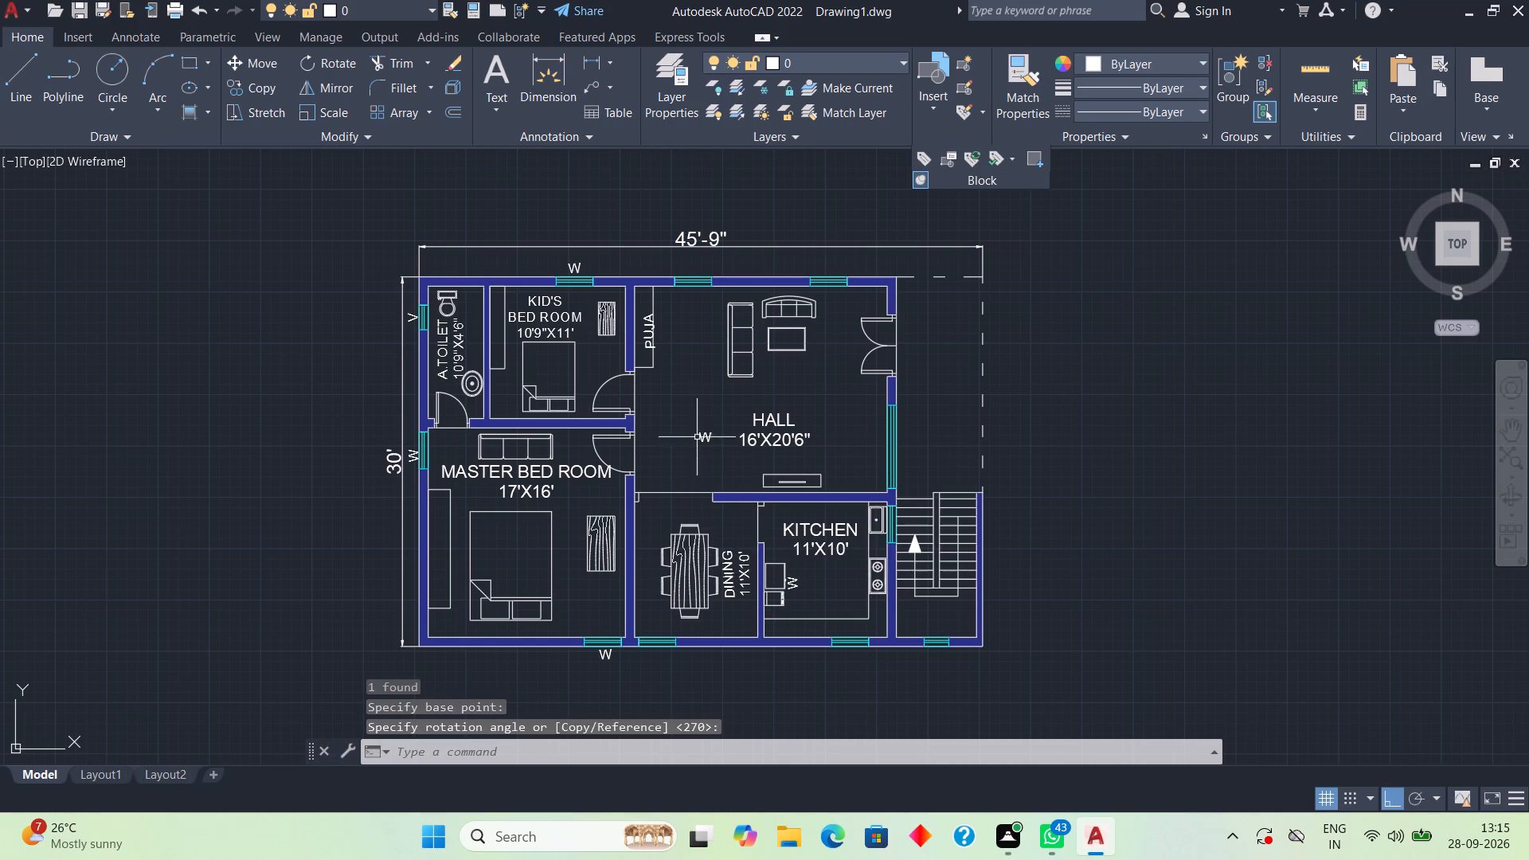
Move the upright W label from the hall straight up to the north wall window nearest the PUJA area.
{"action": "scroll", "coordinate": [697, 426], "scroll_direction": "up", "scroll_amount": 1}
{"action": "left_click", "coordinate": [709, 441]}
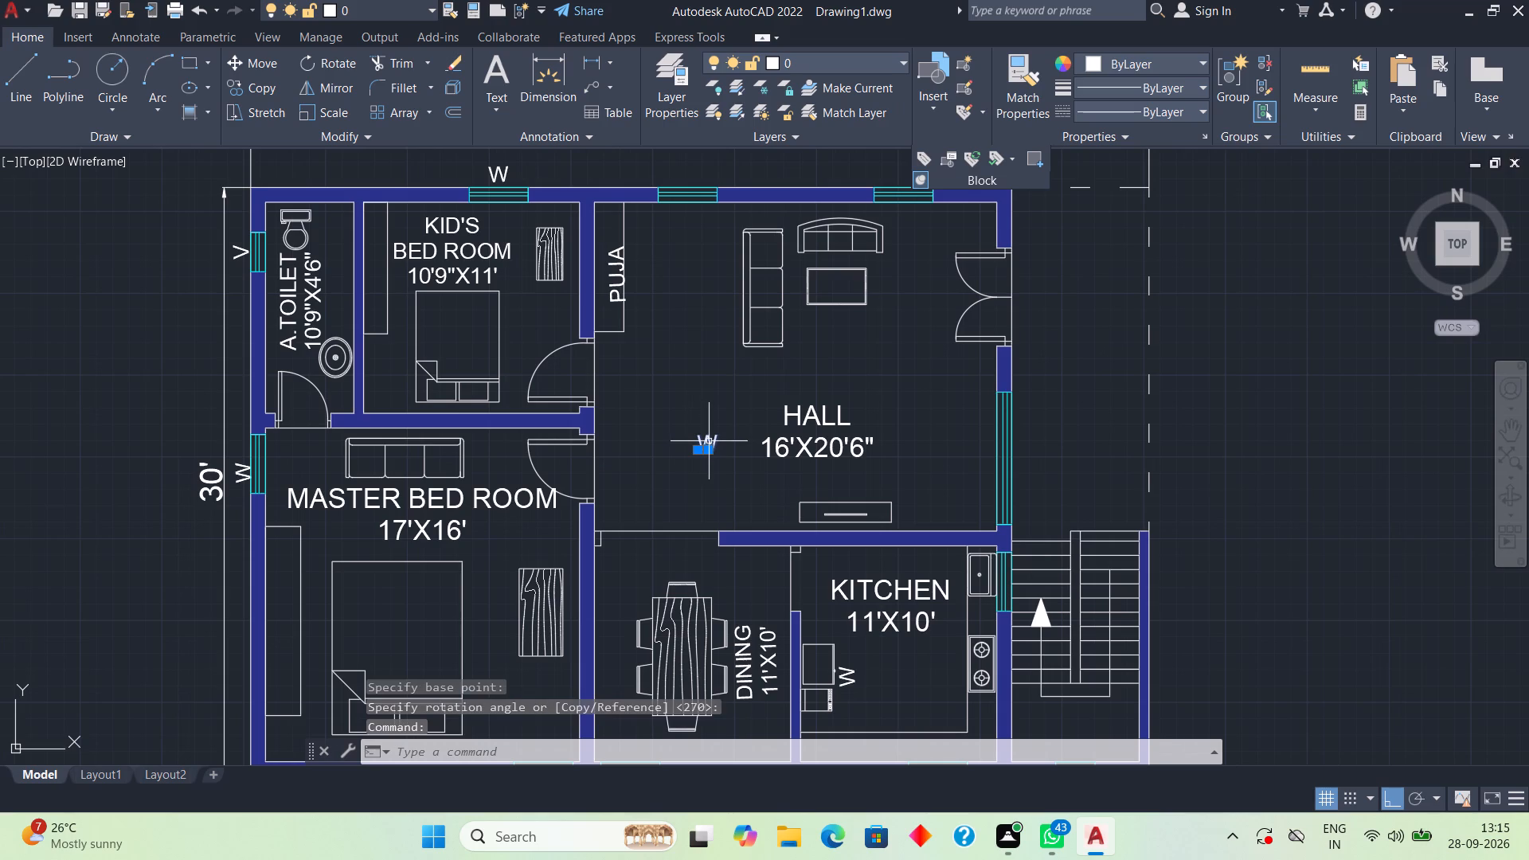
{"action": "type", "text": "M"}
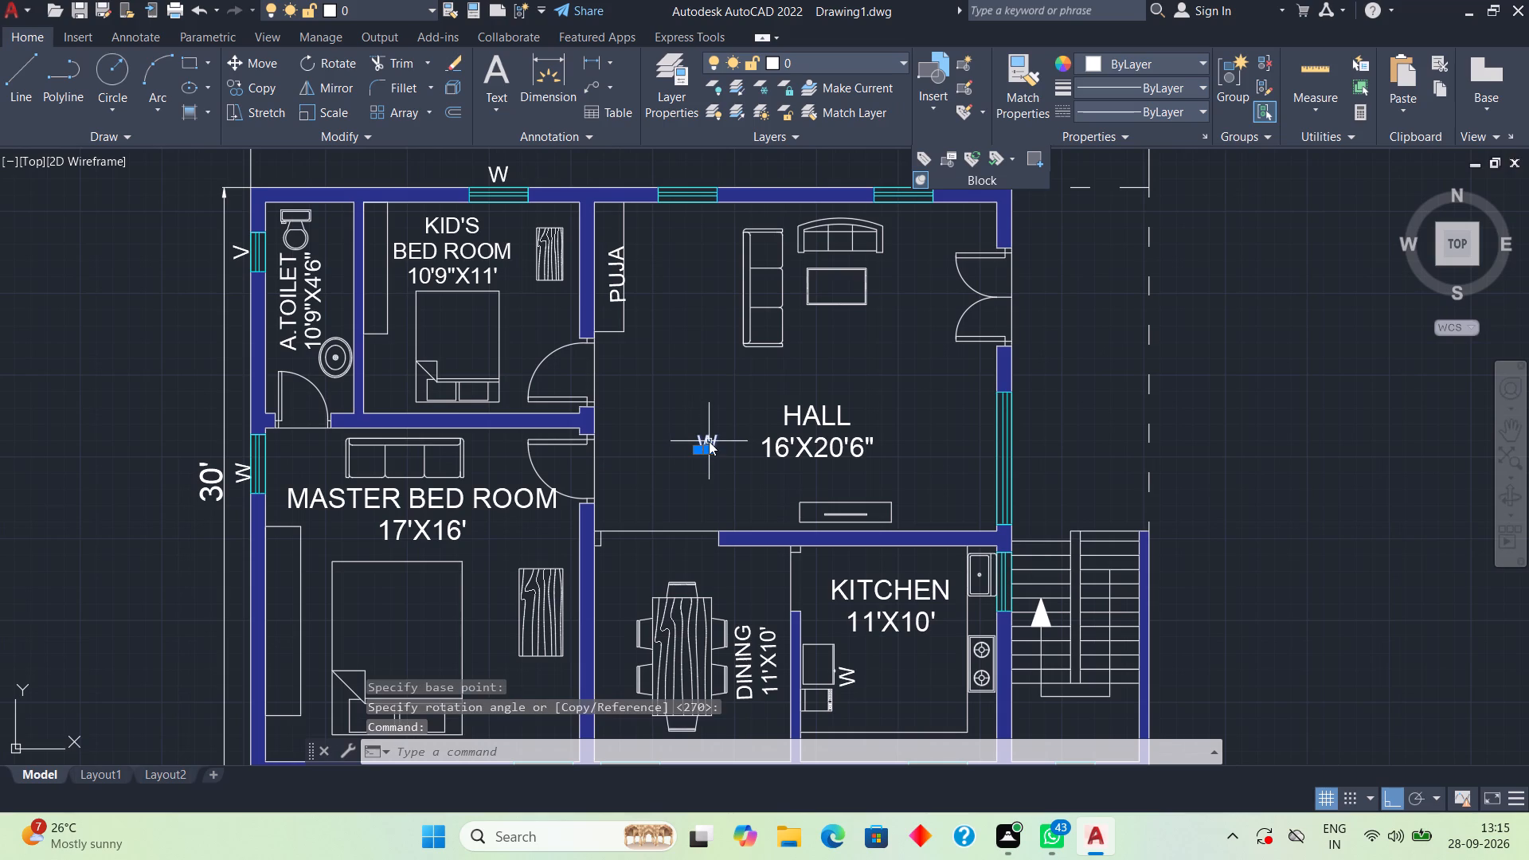
{"action": "key", "text": "space"}
{"action": "left_click", "coordinate": [709, 441]}
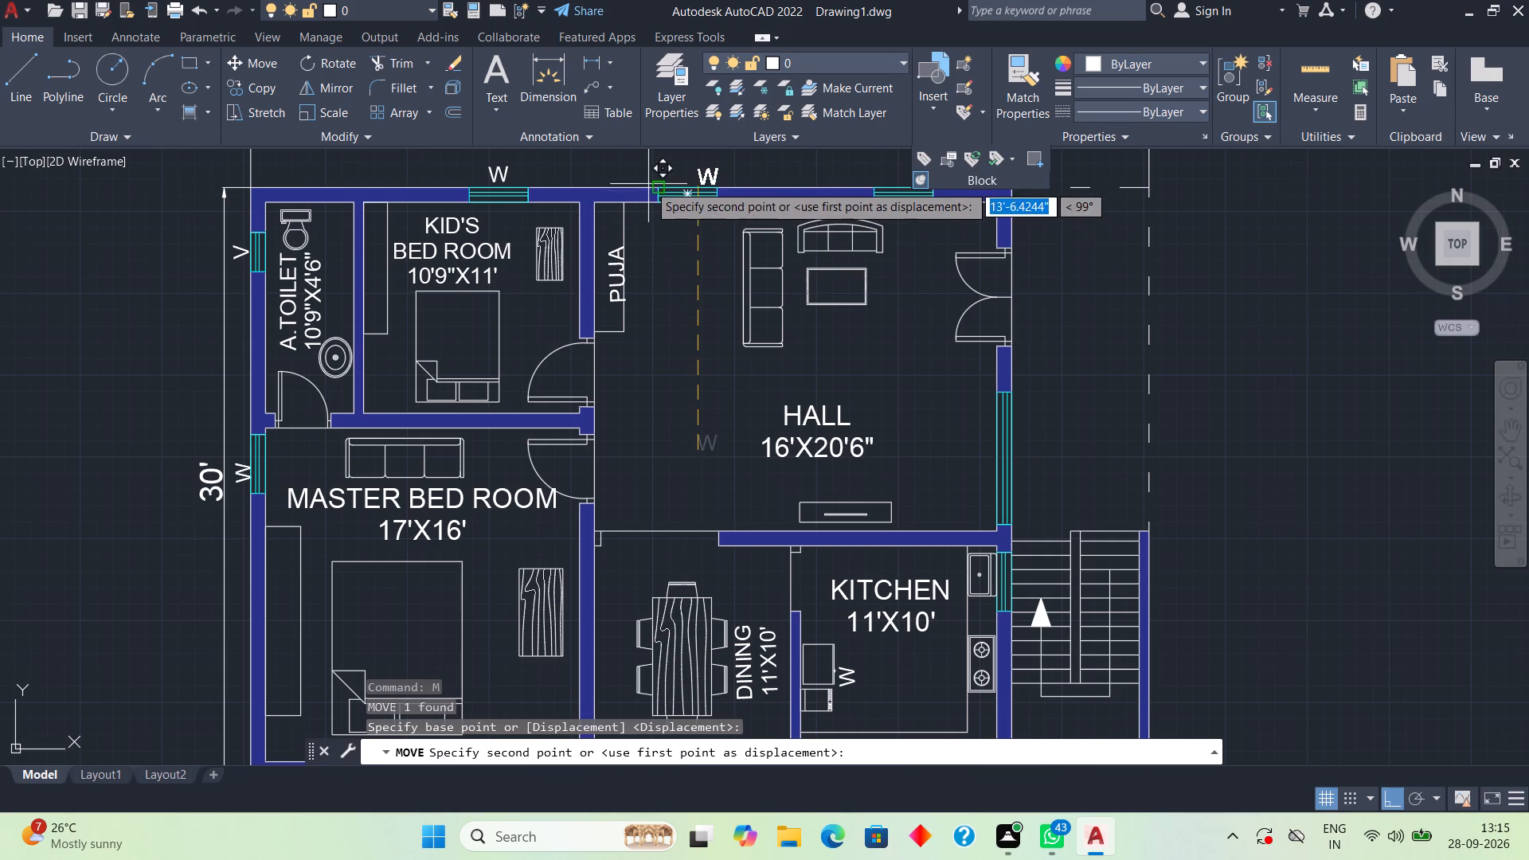
{"action": "left_click", "coordinate": [649, 180]}
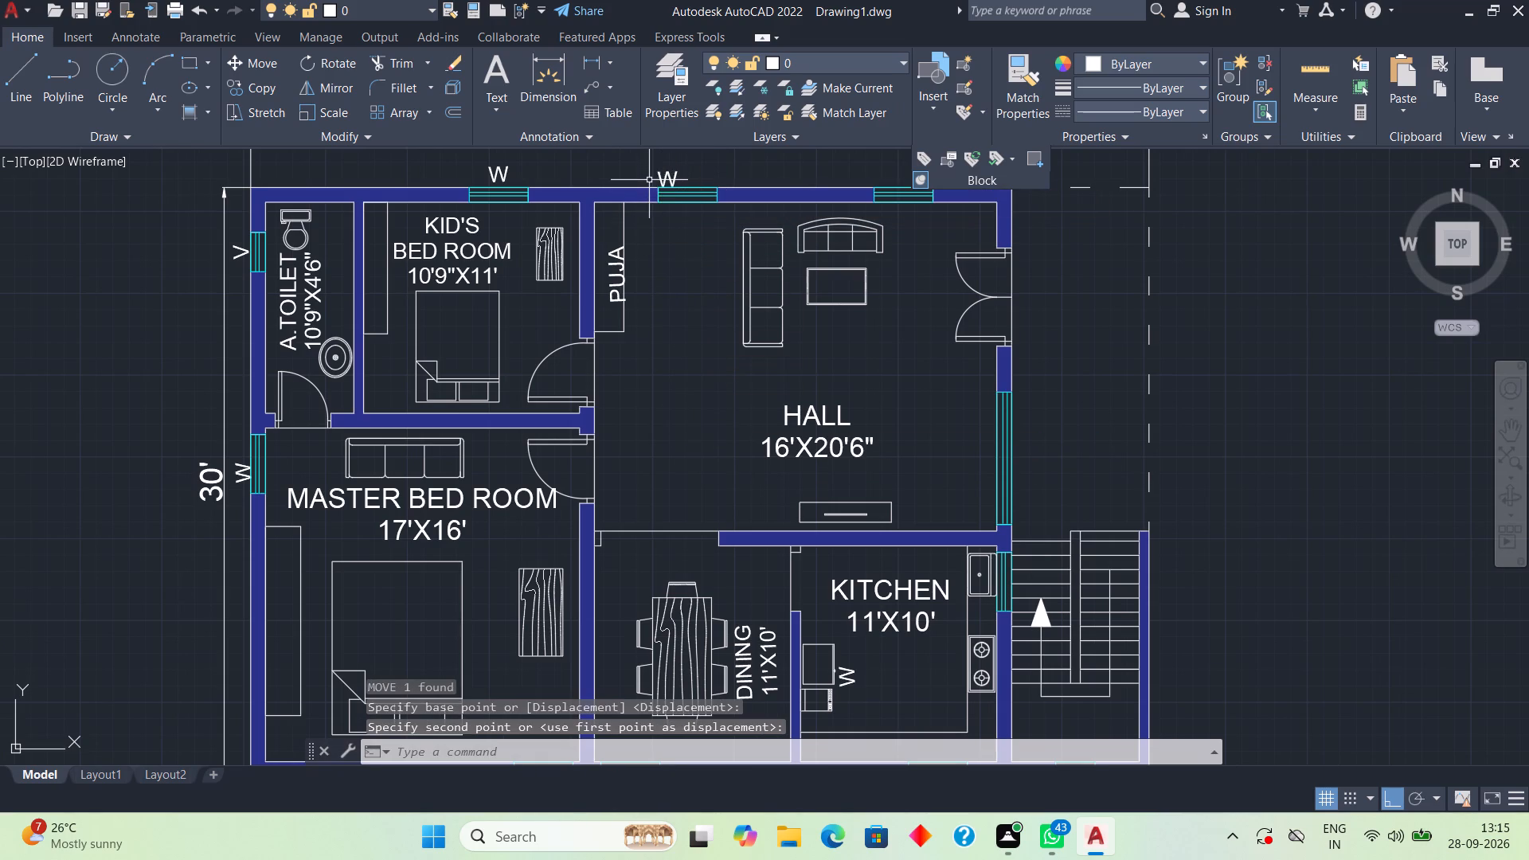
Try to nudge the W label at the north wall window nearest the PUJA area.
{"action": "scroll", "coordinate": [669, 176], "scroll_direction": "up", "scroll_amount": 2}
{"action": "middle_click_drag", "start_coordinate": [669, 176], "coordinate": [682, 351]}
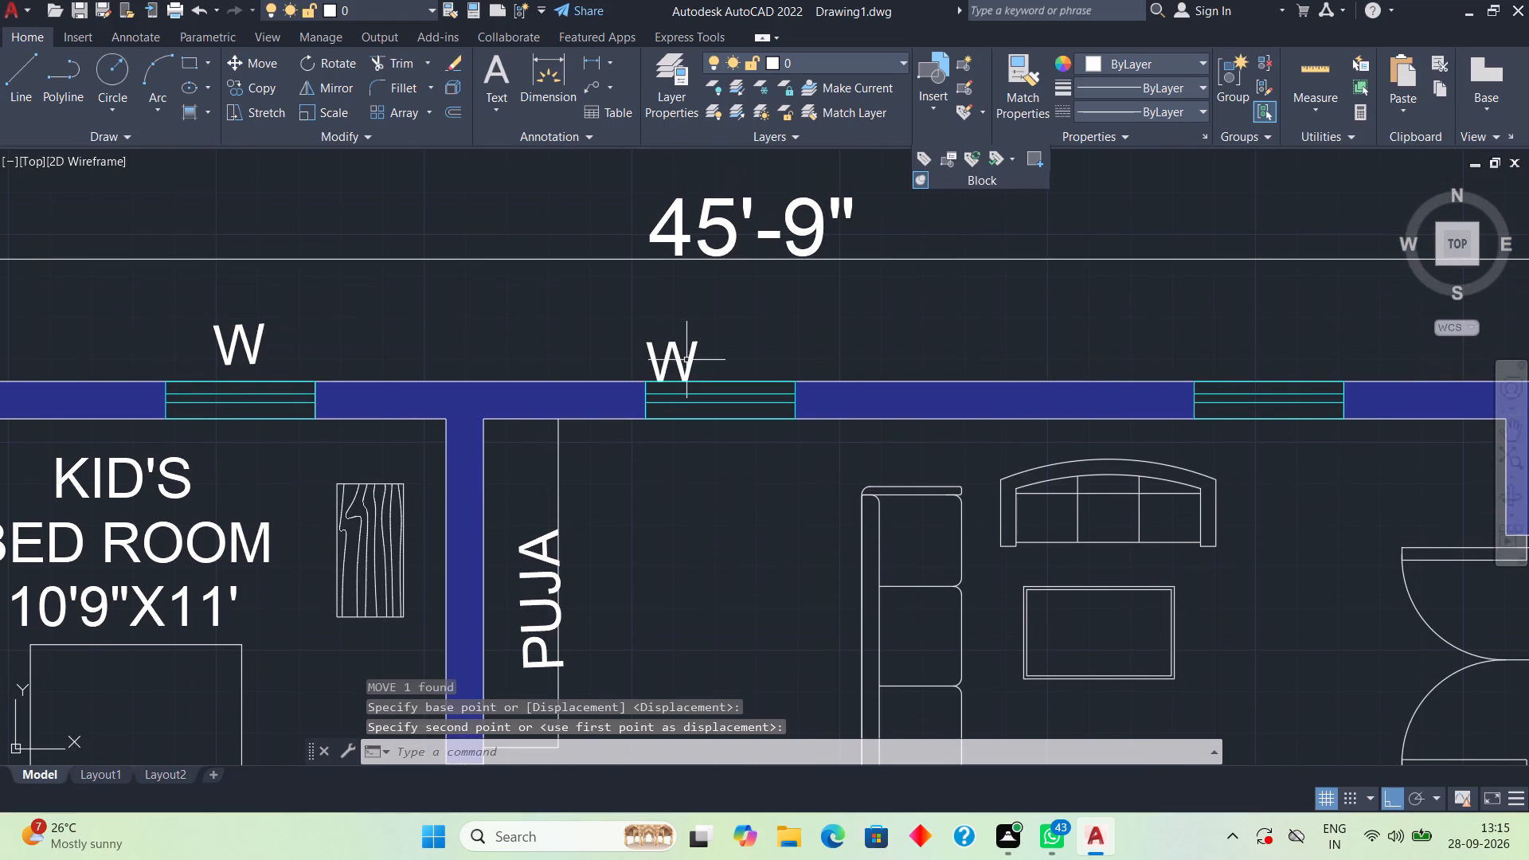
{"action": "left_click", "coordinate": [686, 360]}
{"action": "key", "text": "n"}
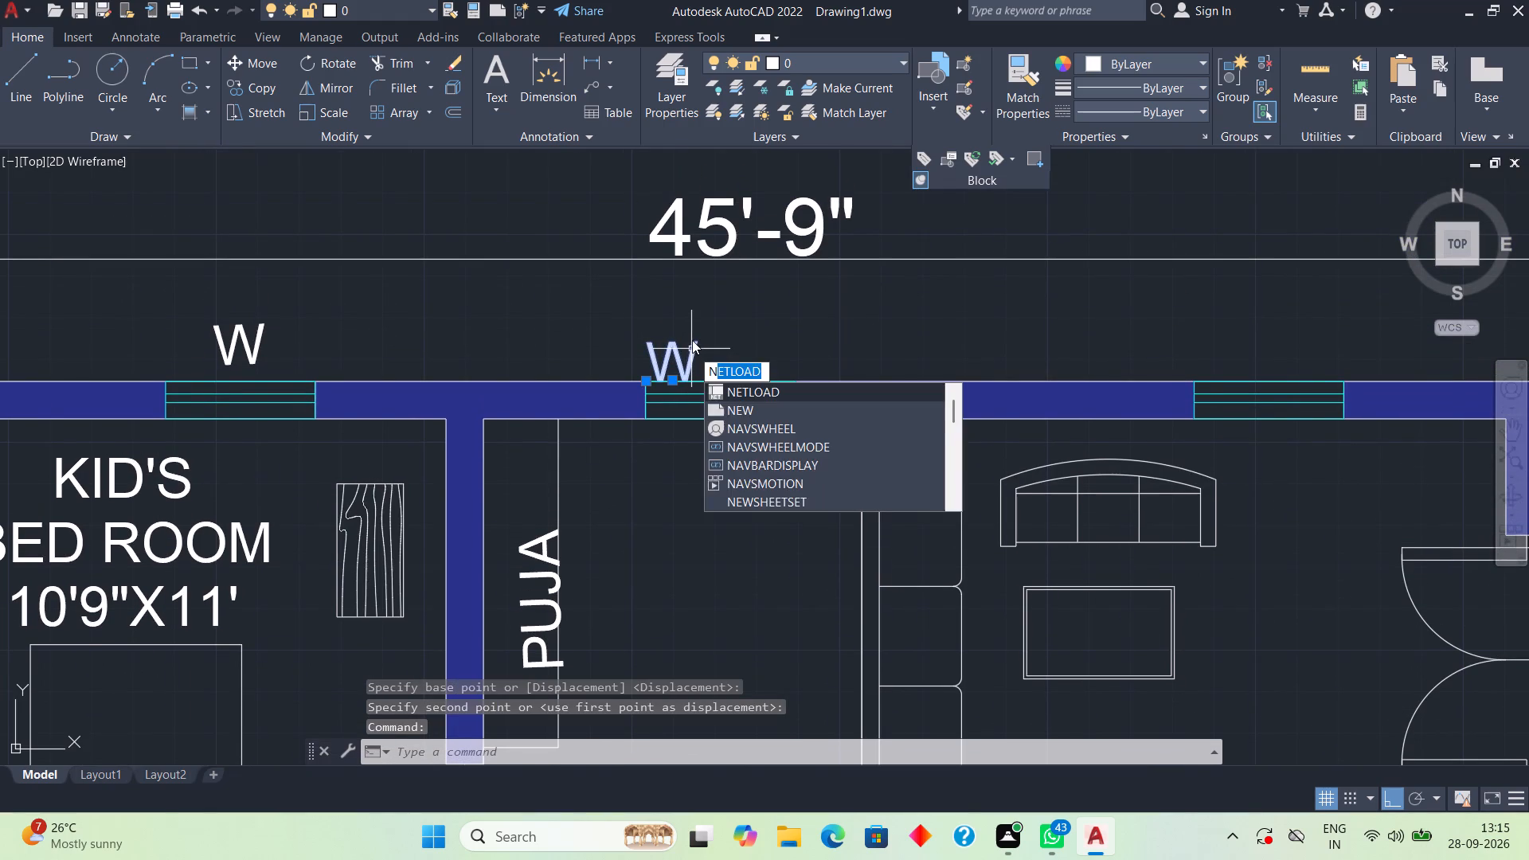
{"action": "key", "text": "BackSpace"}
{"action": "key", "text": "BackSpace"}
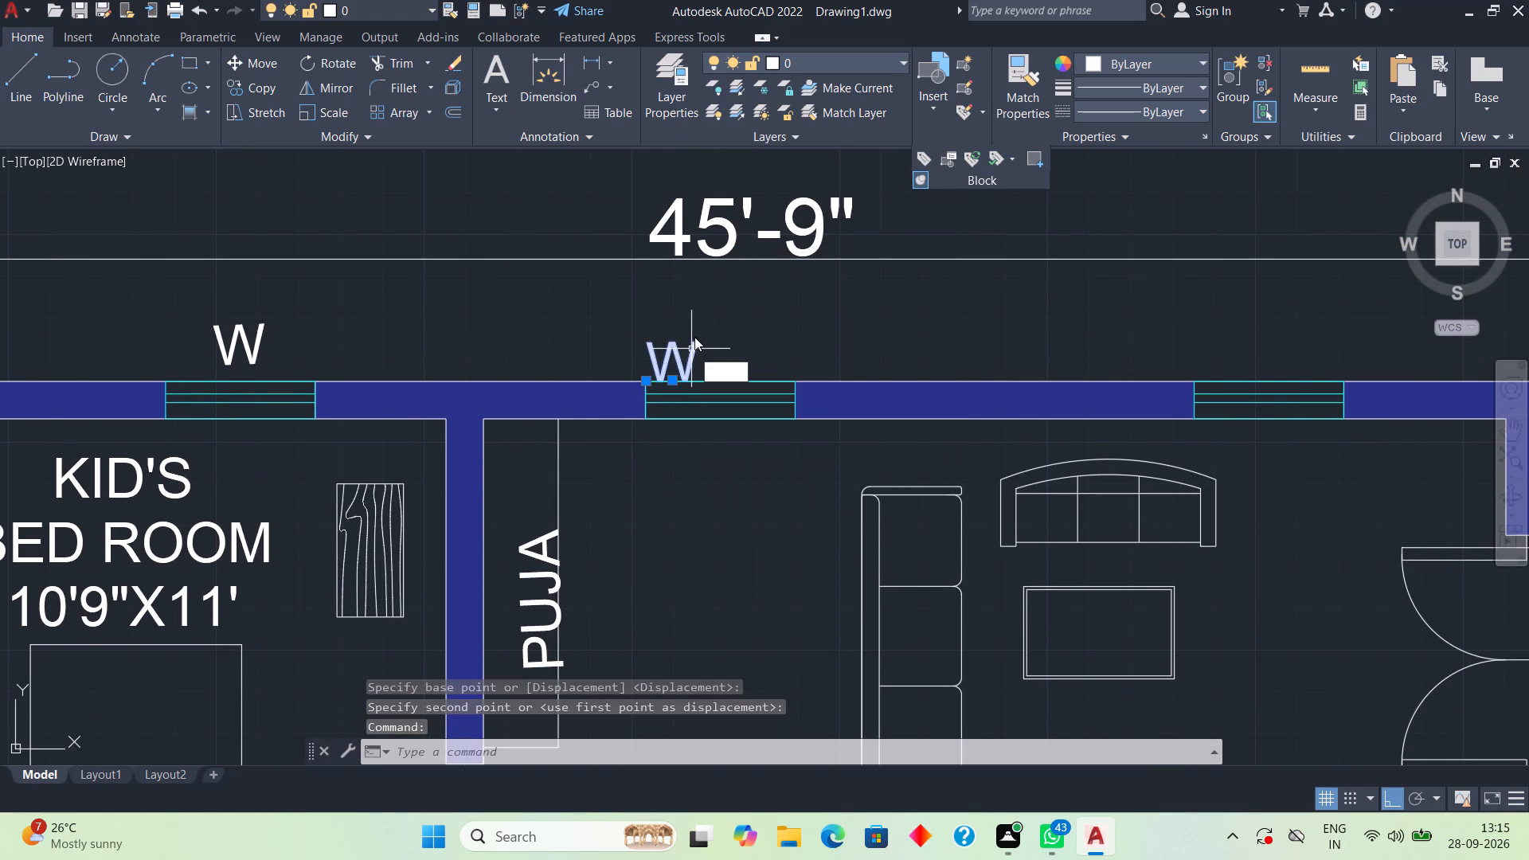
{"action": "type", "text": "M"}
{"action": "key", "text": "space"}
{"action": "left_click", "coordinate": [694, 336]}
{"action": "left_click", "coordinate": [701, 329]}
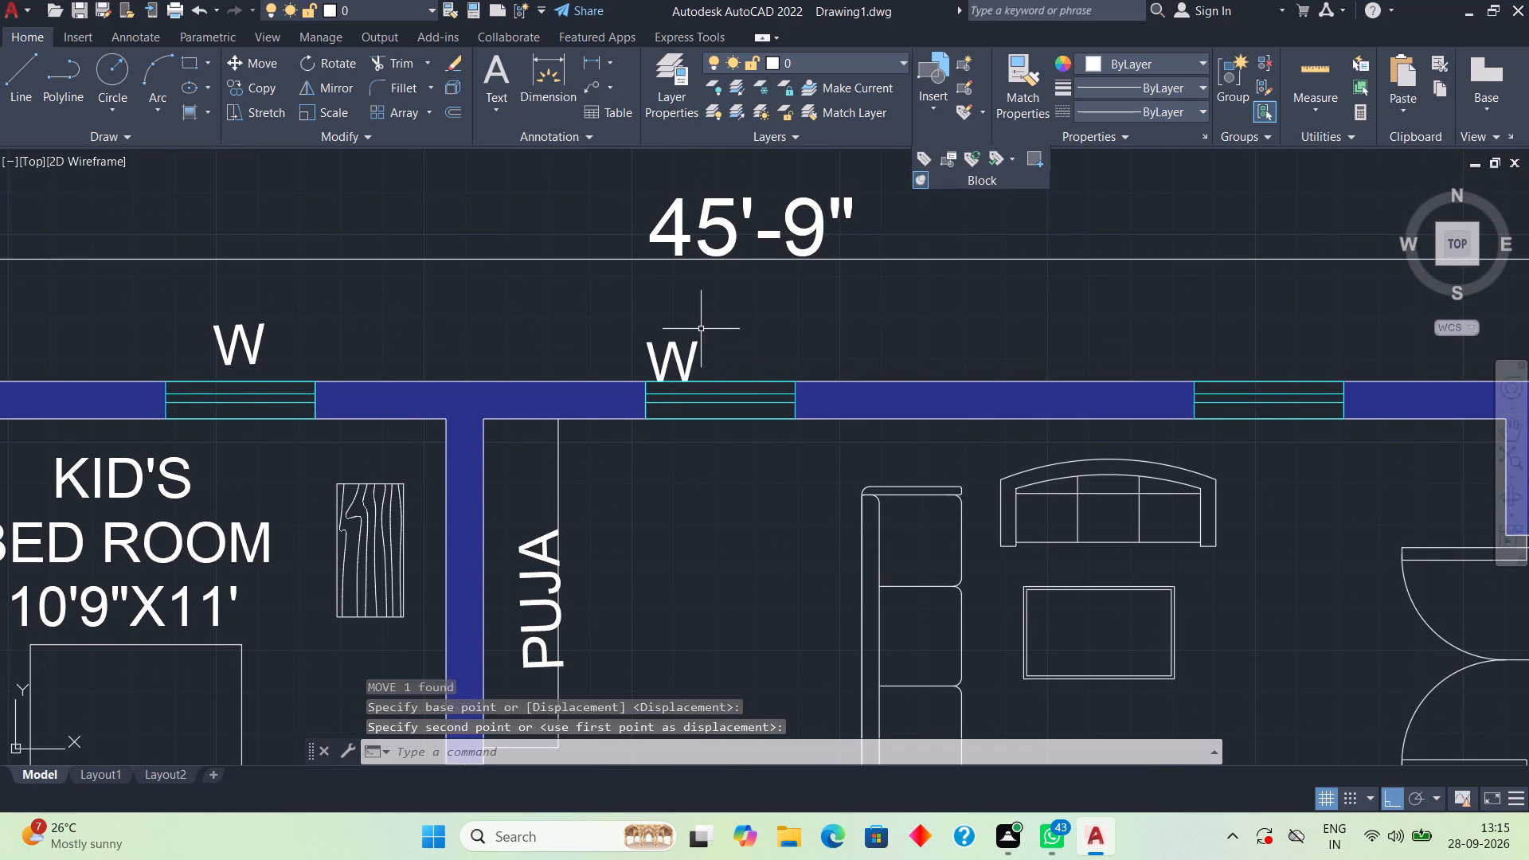
Centre the W label horizontally over the hall's north window nearest the PUJA area.
{"action": "left_click", "coordinate": [696, 340]}
{"action": "type", "text": "M"}
{"action": "key", "text": "space"}
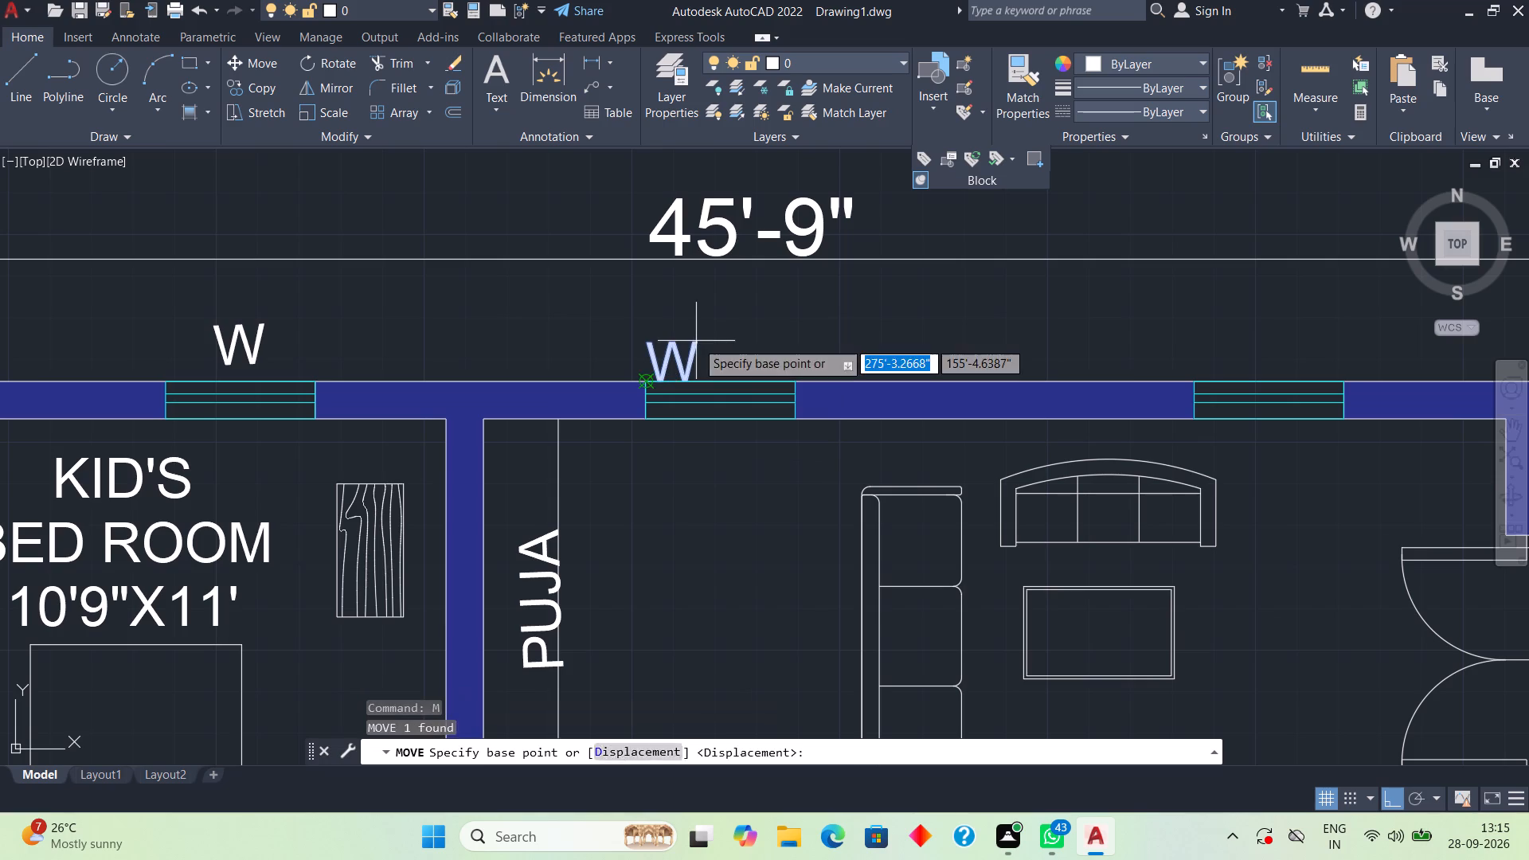
{"action": "left_click", "coordinate": [696, 341]}
{"action": "left_click", "coordinate": [712, 336]}
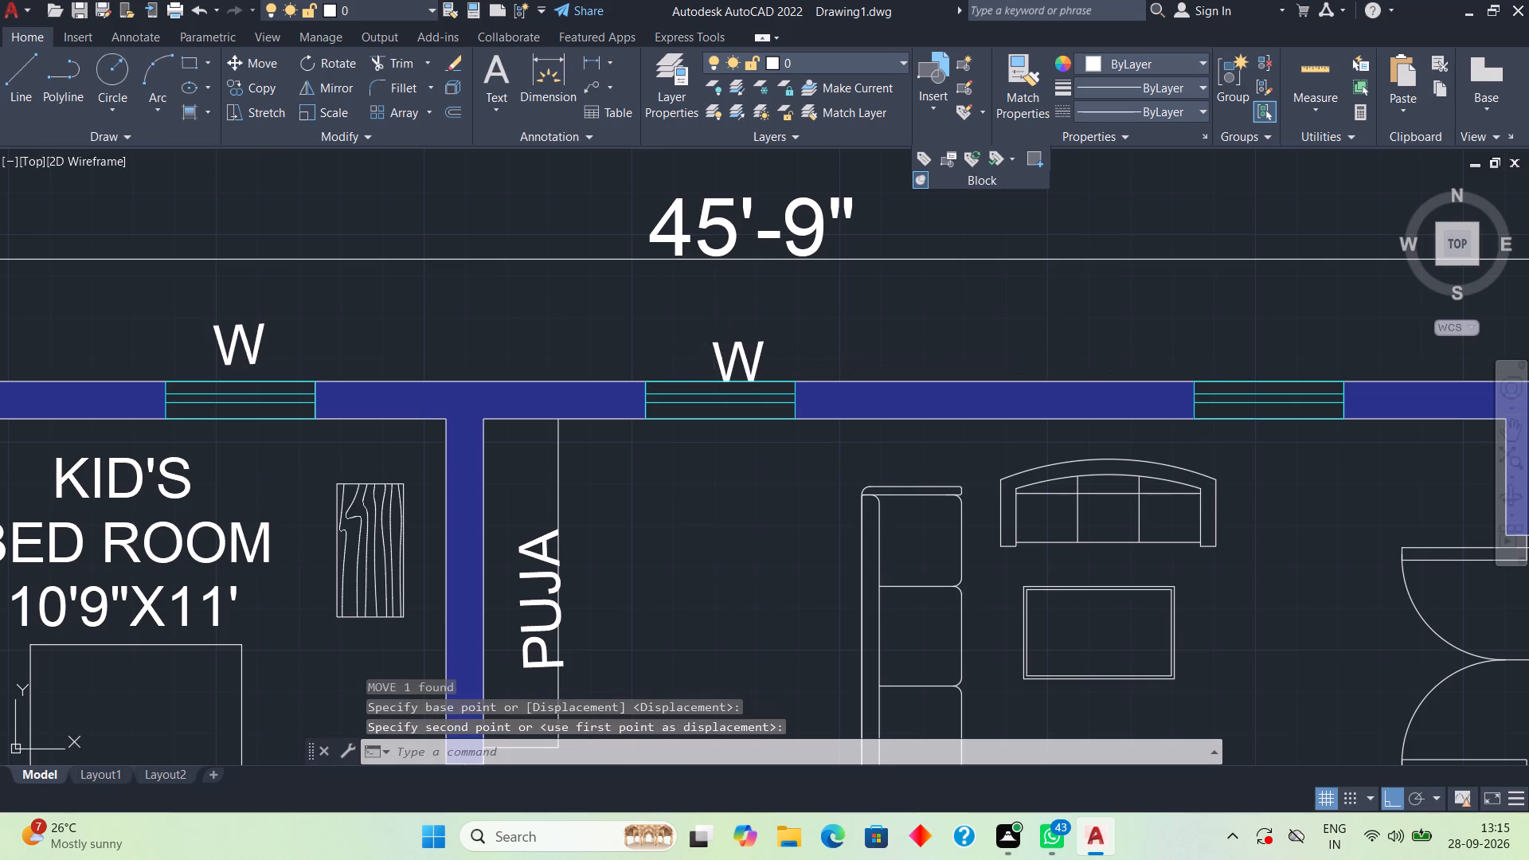
{"action": "left_click", "coordinate": [721, 346]}
{"action": "key", "text": "m"}
{"action": "key", "text": "space"}
{"action": "left_click", "coordinate": [721, 334]}
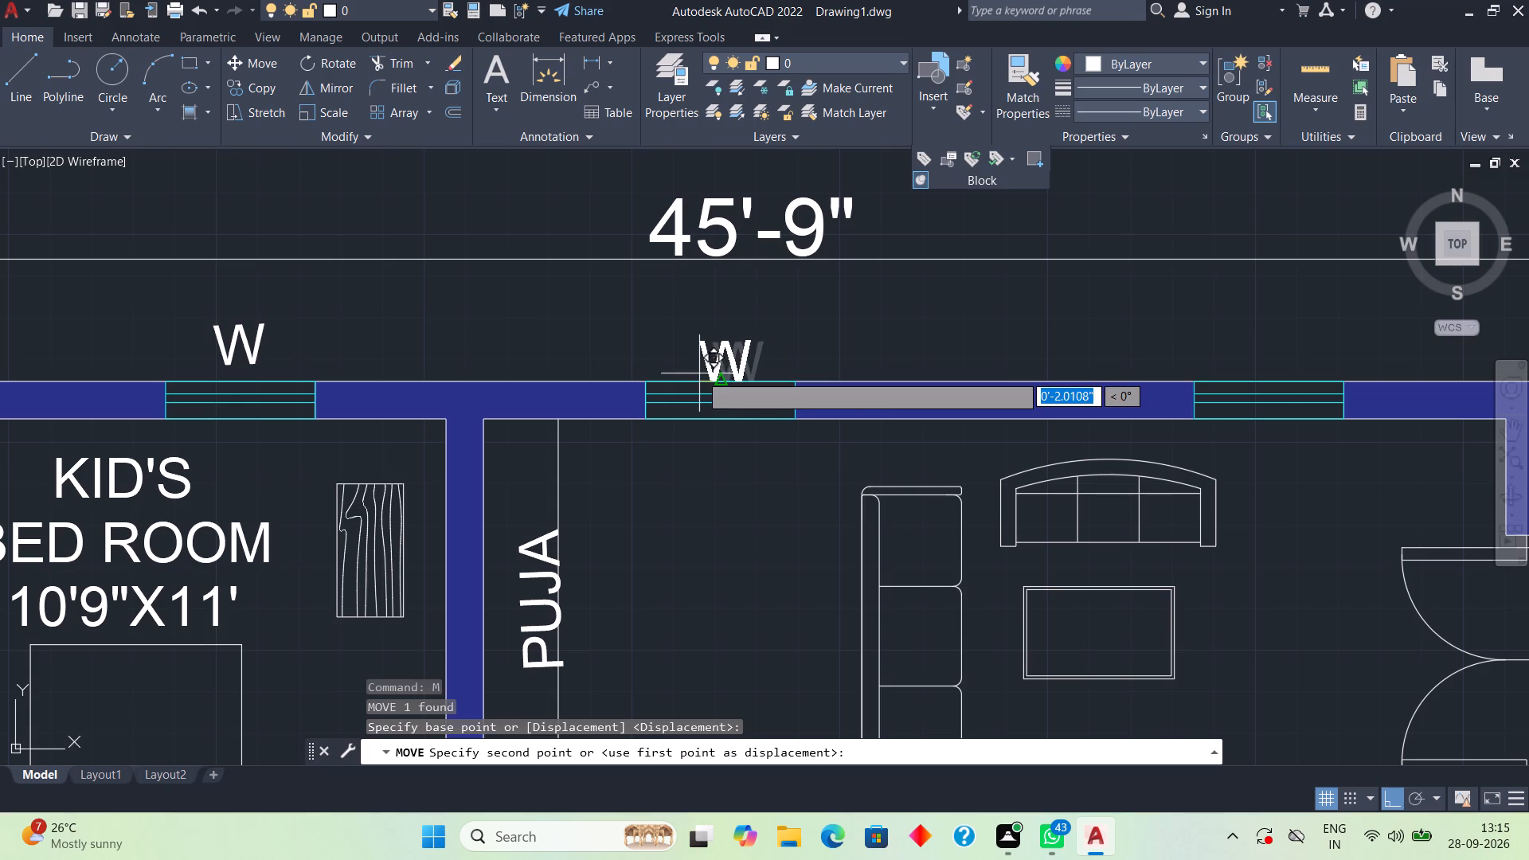
{"action": "left_click", "coordinate": [687, 365]}
Rotate the spare V and W labels northeast of the plan together by 270° so they read upright.
{"action": "scroll", "coordinate": [710, 412], "scroll_direction": "down", "scroll_amount": 1}
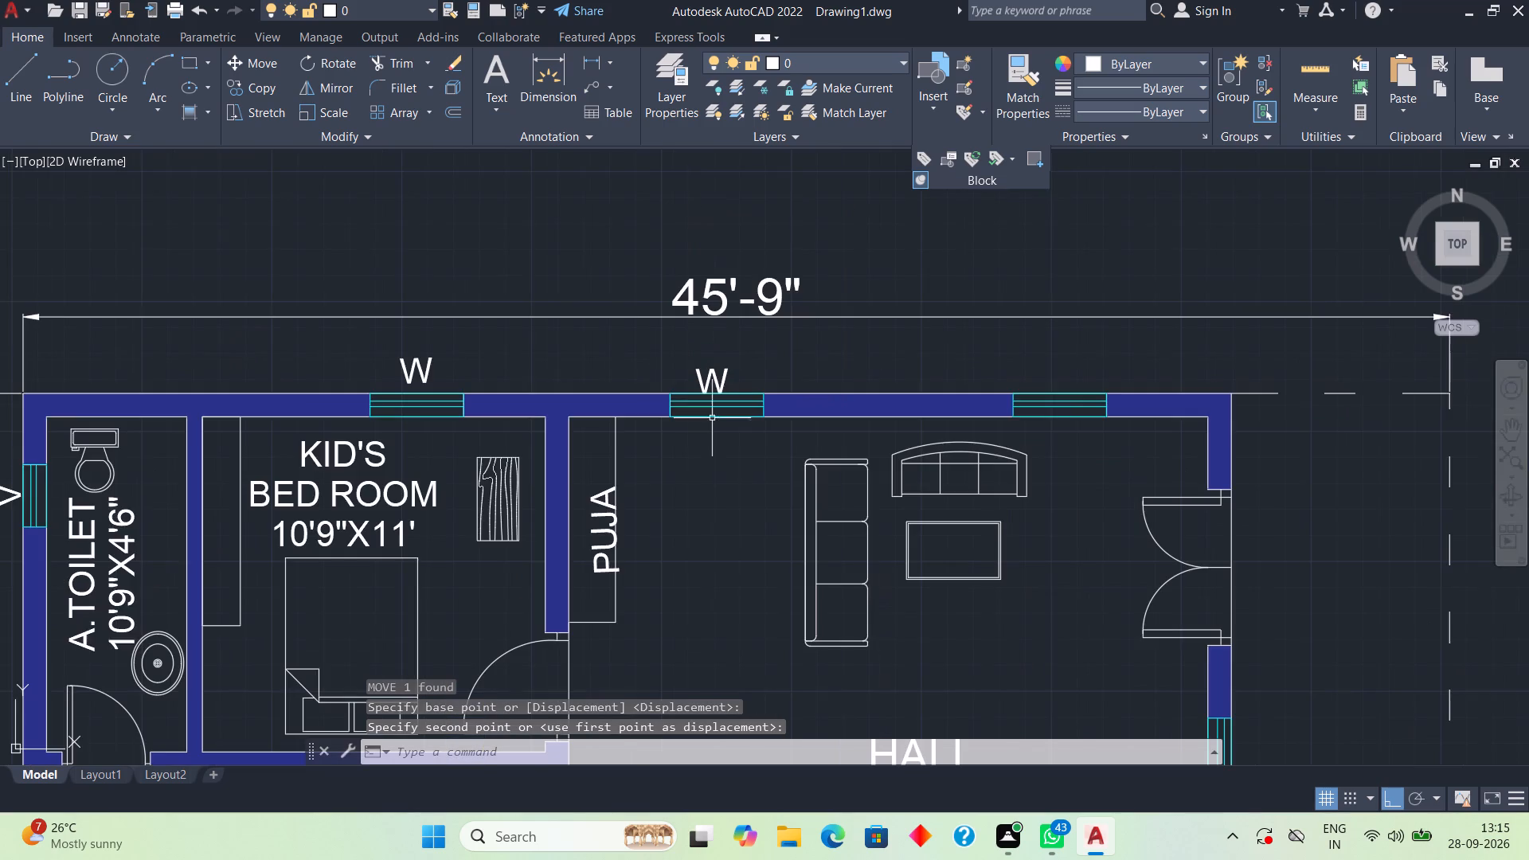
{"action": "middle_click_drag", "start_coordinate": [669, 447], "coordinate": [612, 444]}
{"action": "scroll", "coordinate": [612, 444], "scroll_direction": "down", "scroll_amount": 3}
{"action": "middle_click_drag", "start_coordinate": [615, 405], "coordinate": [612, 401]}
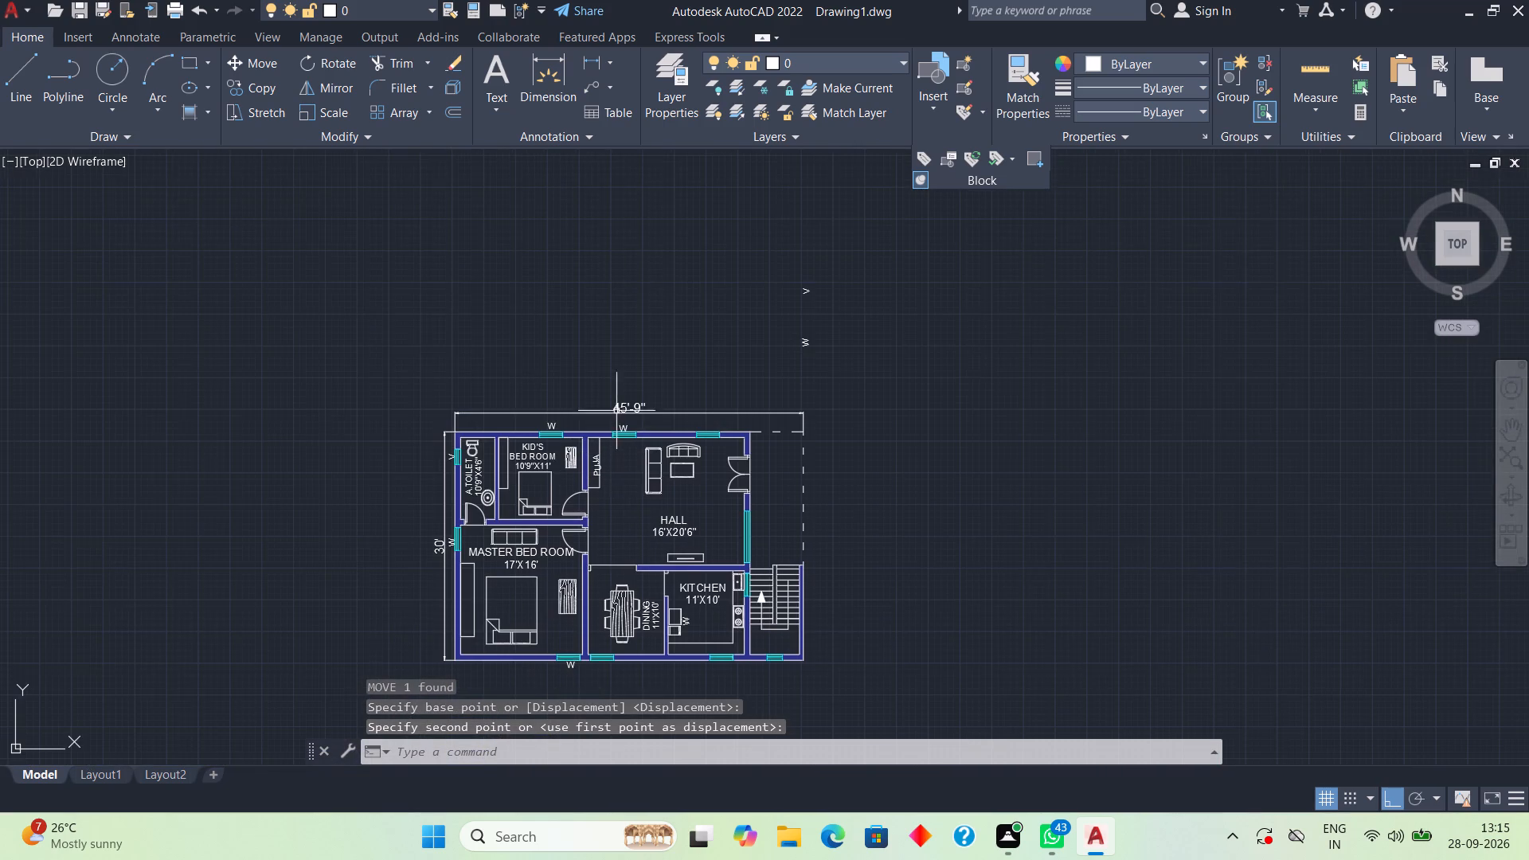
{"action": "middle_click_drag", "start_coordinate": [612, 401], "coordinate": [580, 318]}
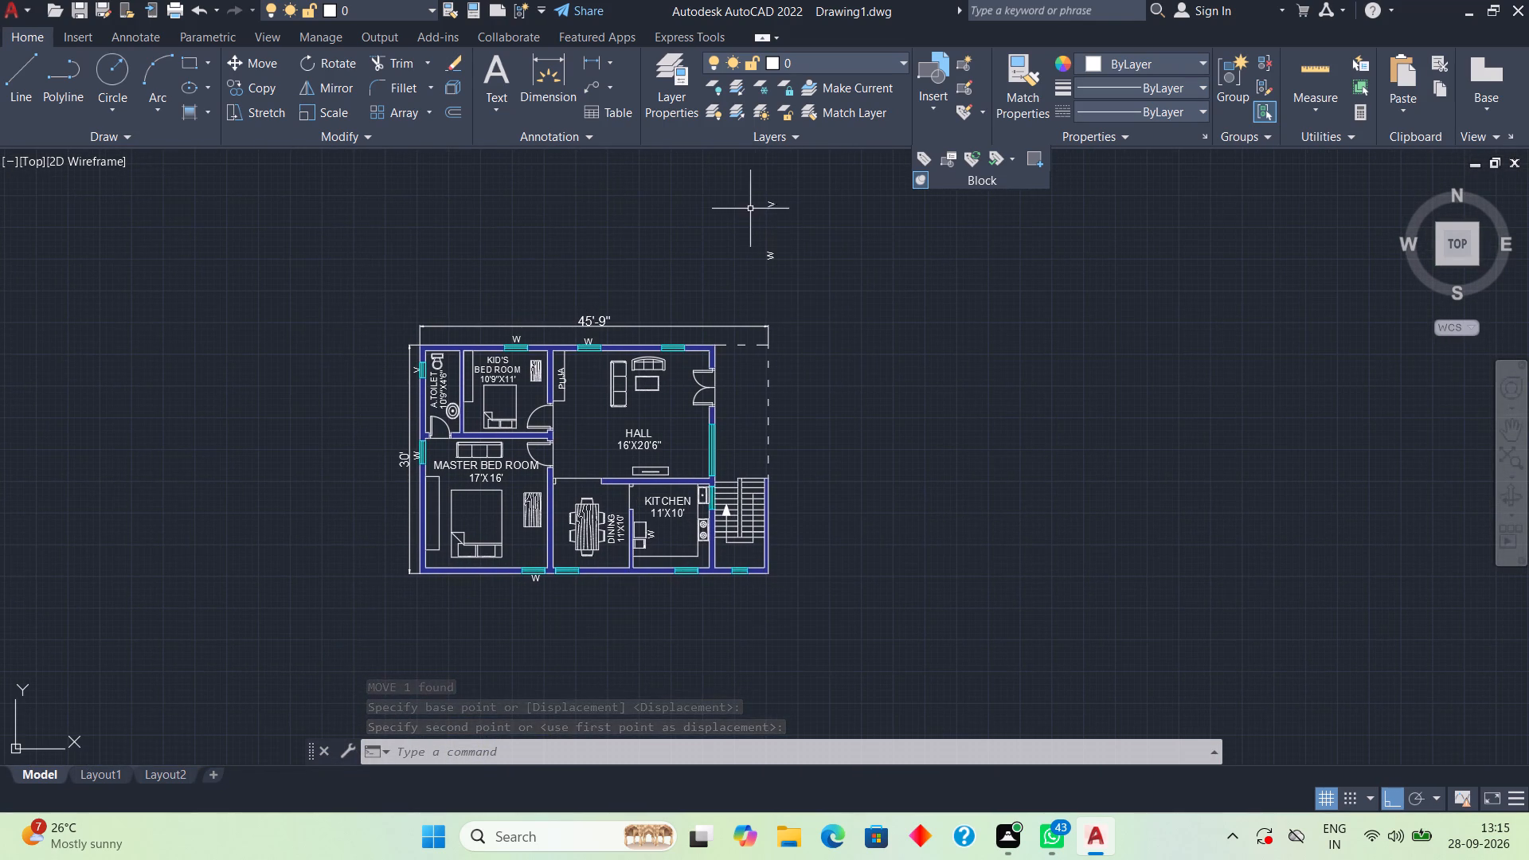
{"action": "left_click", "coordinate": [755, 186]}
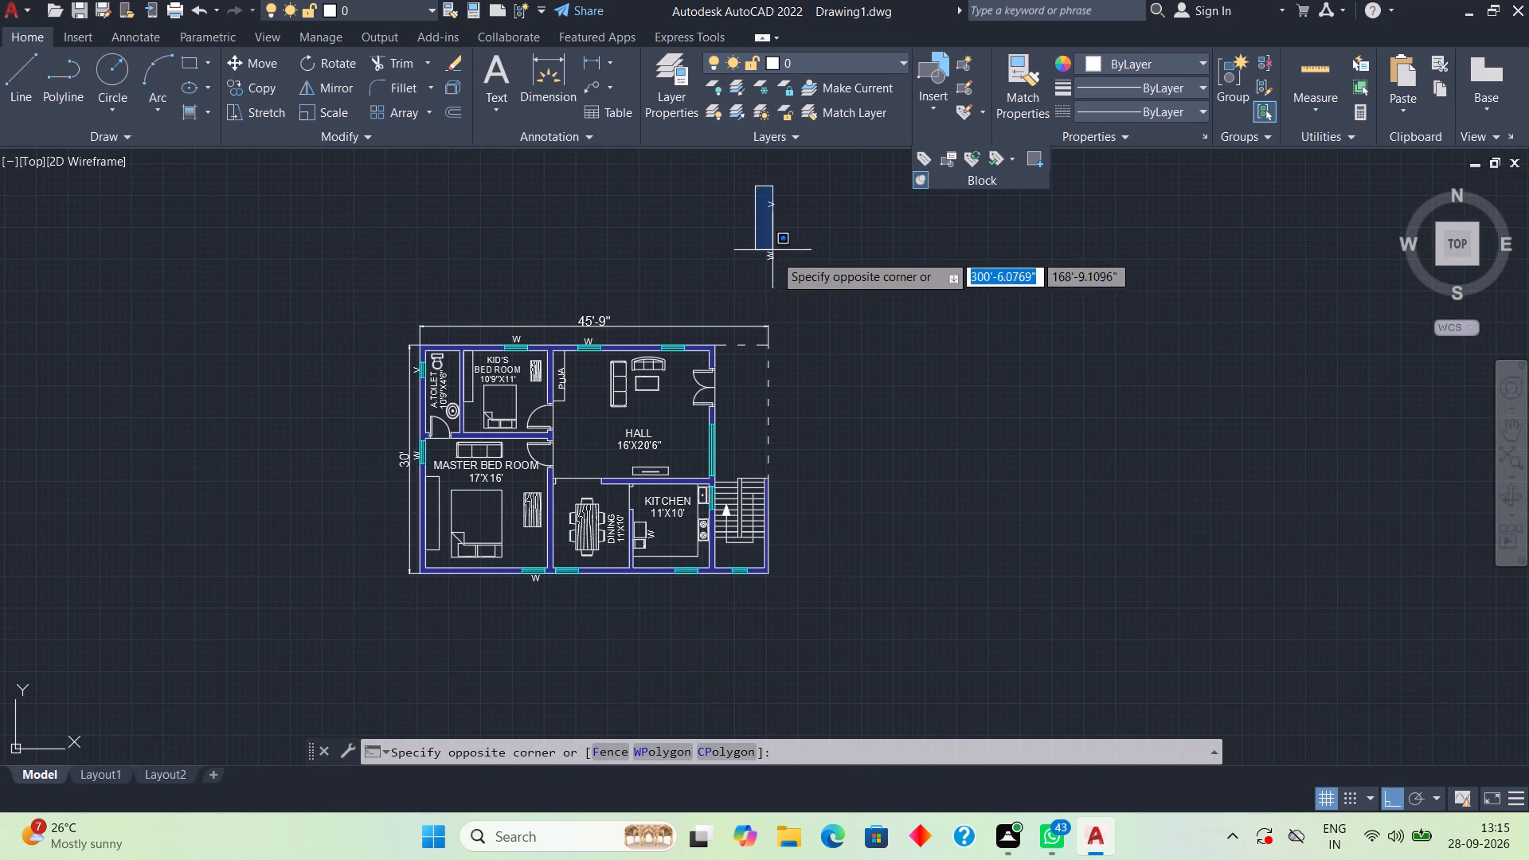
{"action": "left_click", "coordinate": [786, 279]}
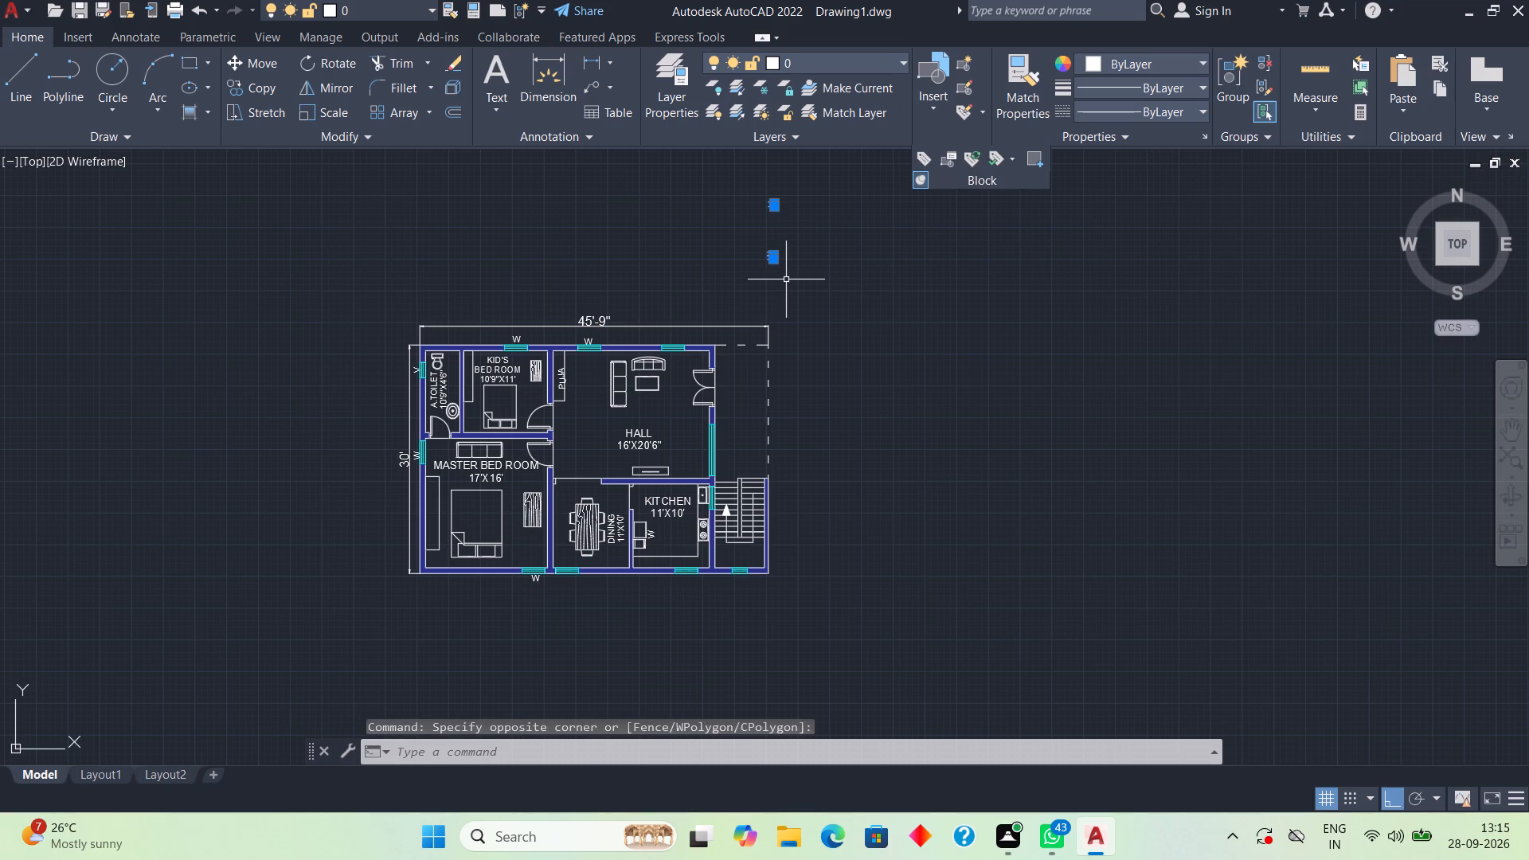
{"action": "type", "text": "RO"}
{"action": "key", "text": "space"}
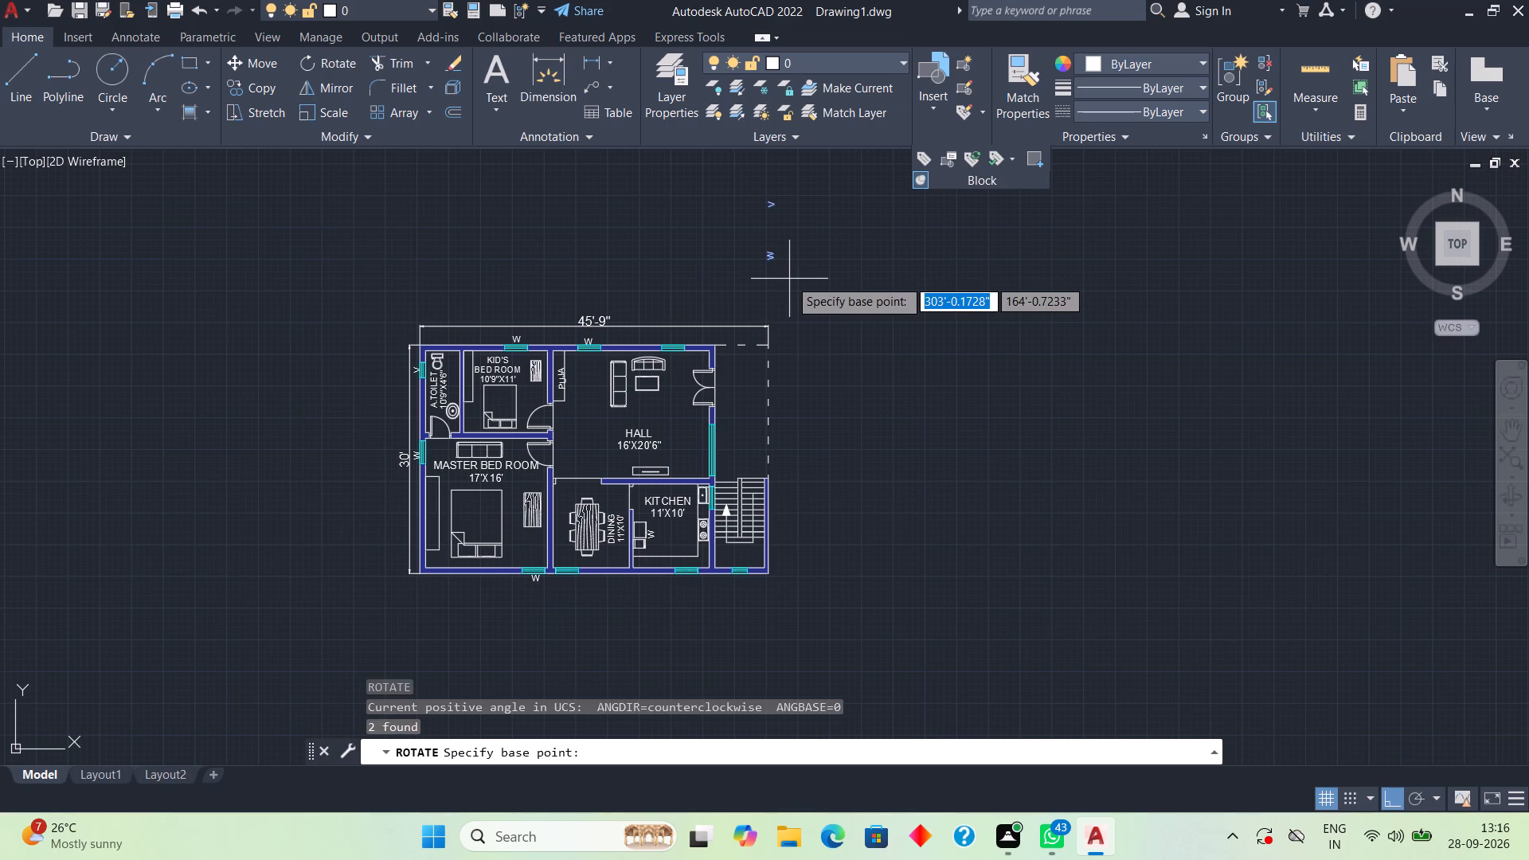
{"action": "left_click", "coordinate": [789, 279]}
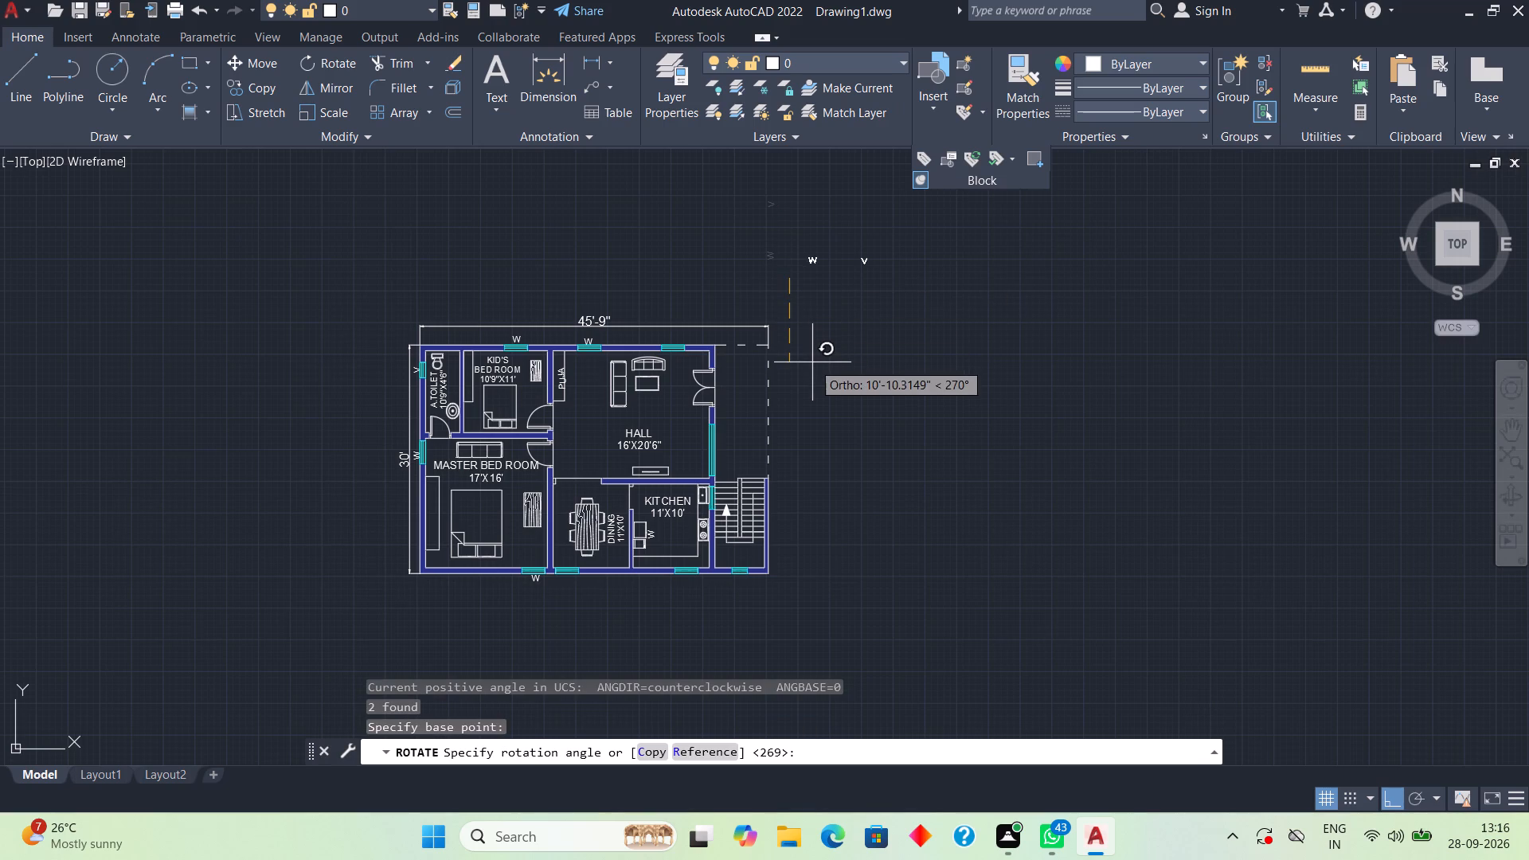
{"action": "left_click", "coordinate": [812, 362]}
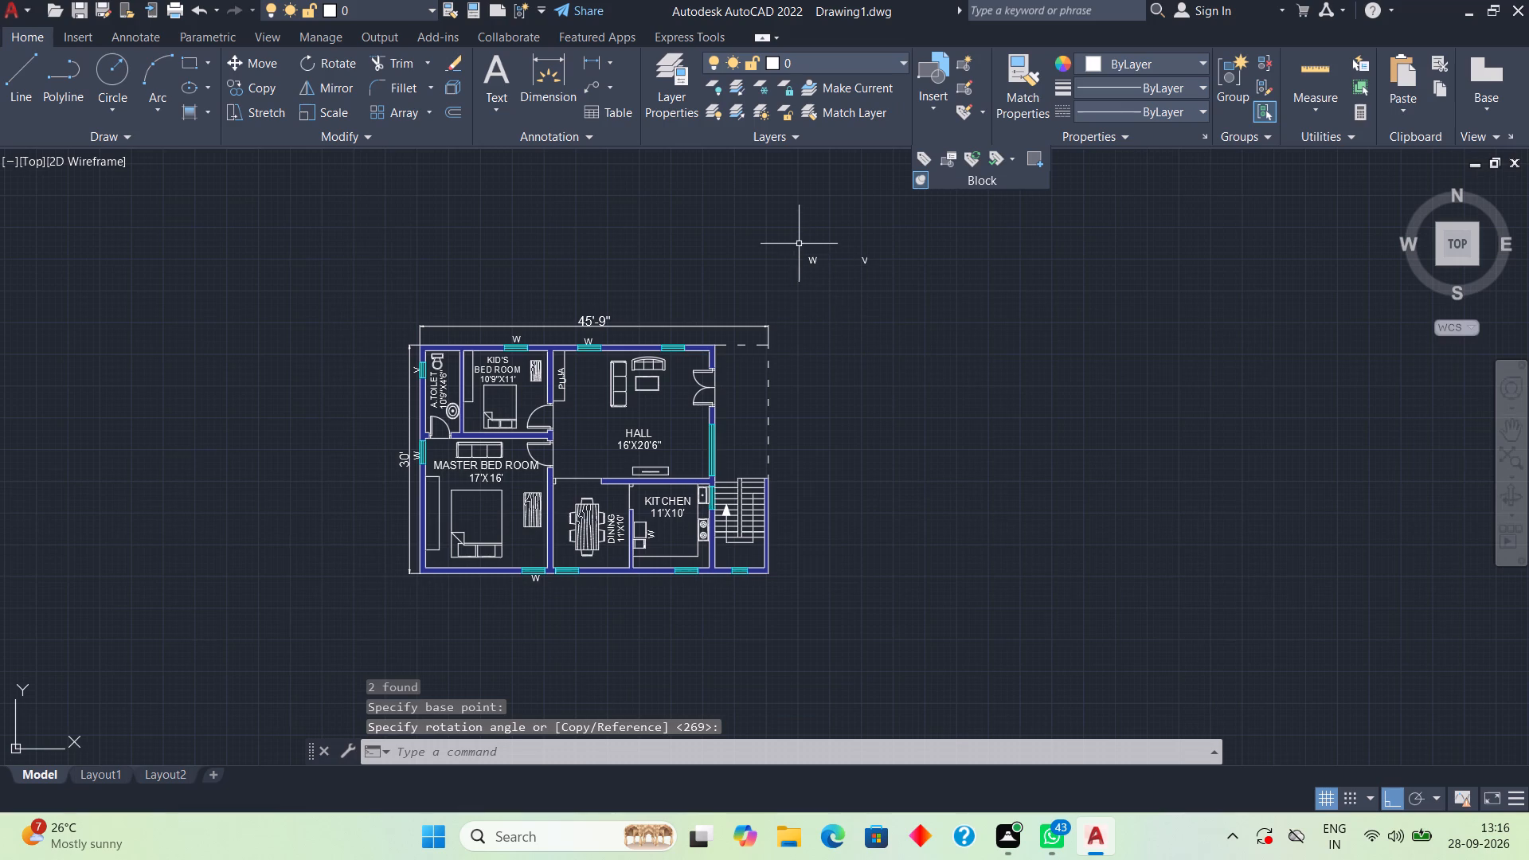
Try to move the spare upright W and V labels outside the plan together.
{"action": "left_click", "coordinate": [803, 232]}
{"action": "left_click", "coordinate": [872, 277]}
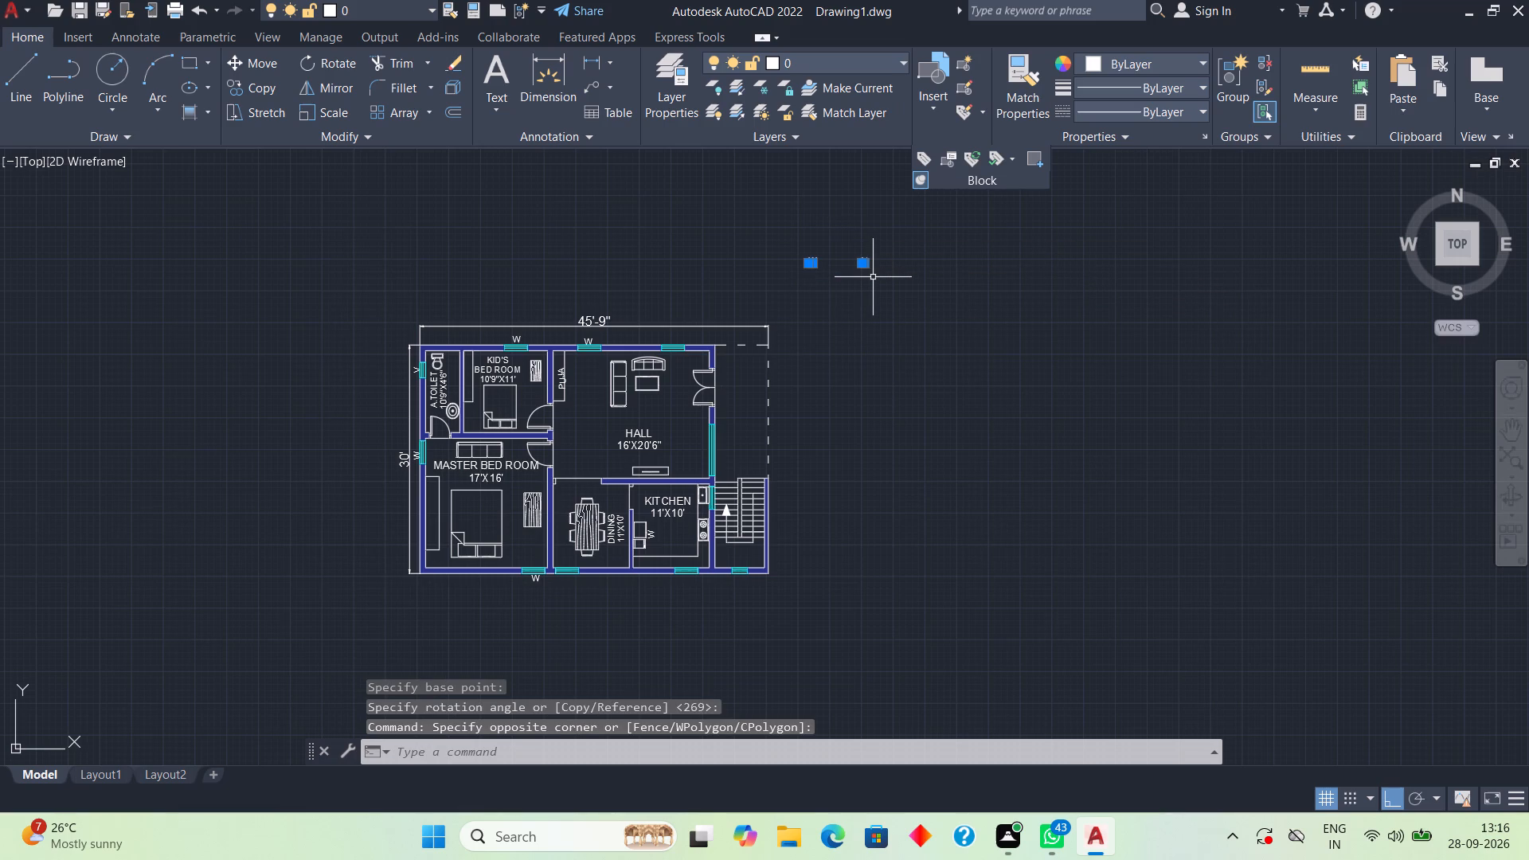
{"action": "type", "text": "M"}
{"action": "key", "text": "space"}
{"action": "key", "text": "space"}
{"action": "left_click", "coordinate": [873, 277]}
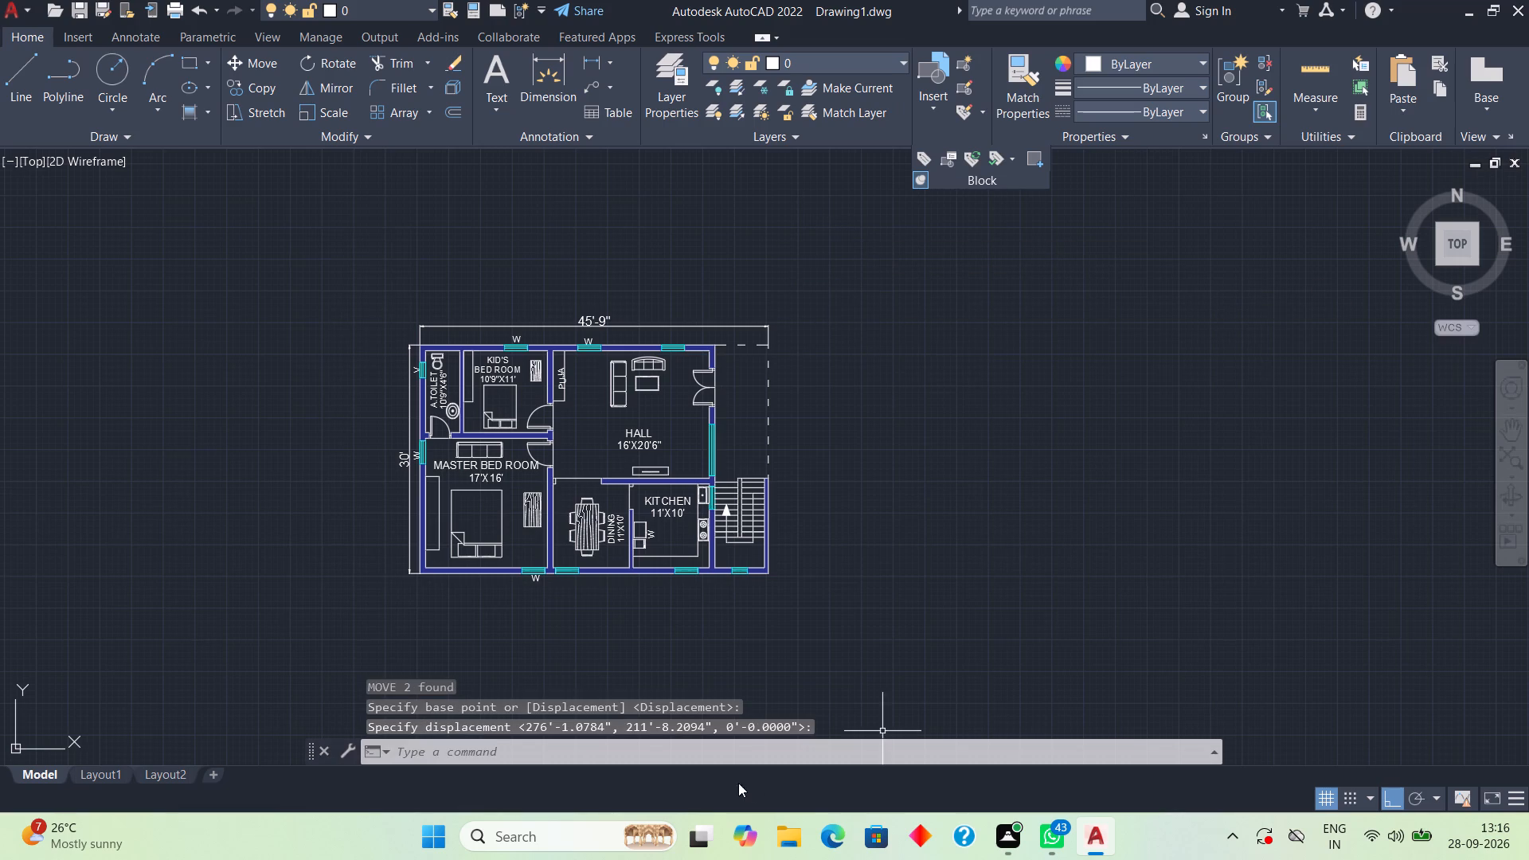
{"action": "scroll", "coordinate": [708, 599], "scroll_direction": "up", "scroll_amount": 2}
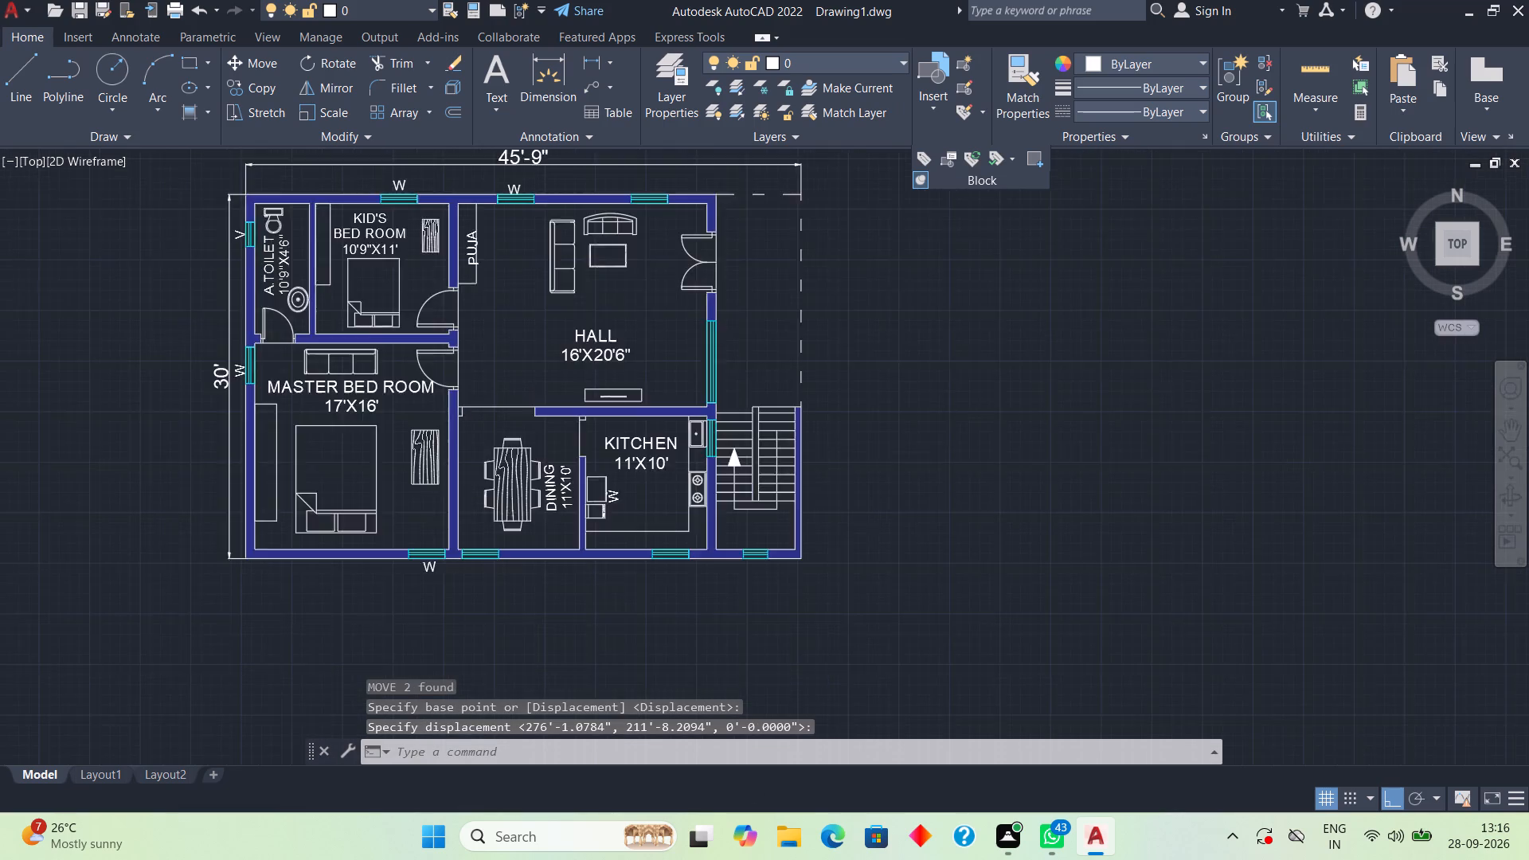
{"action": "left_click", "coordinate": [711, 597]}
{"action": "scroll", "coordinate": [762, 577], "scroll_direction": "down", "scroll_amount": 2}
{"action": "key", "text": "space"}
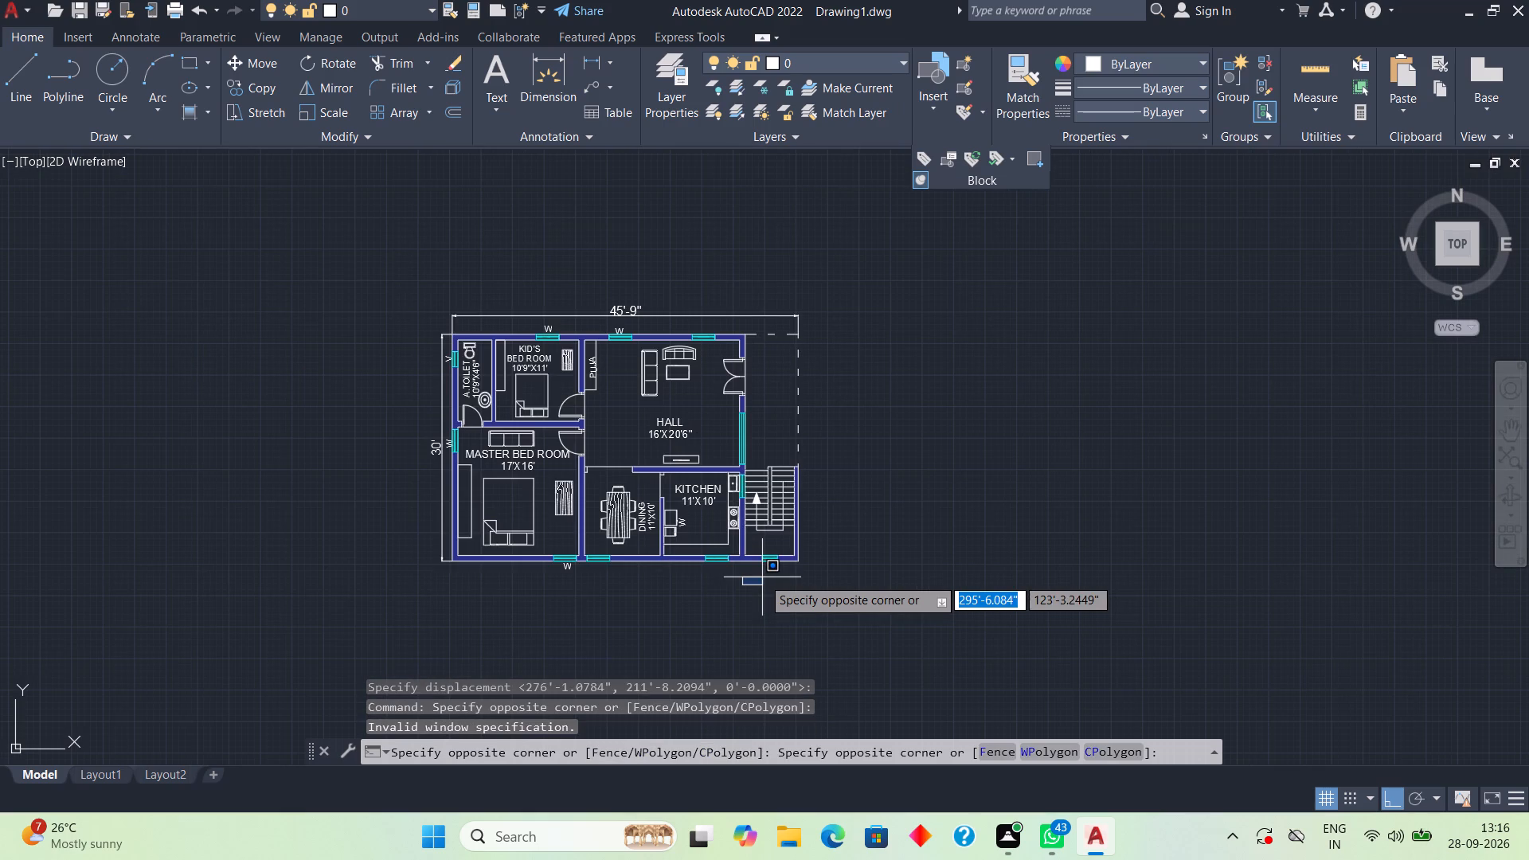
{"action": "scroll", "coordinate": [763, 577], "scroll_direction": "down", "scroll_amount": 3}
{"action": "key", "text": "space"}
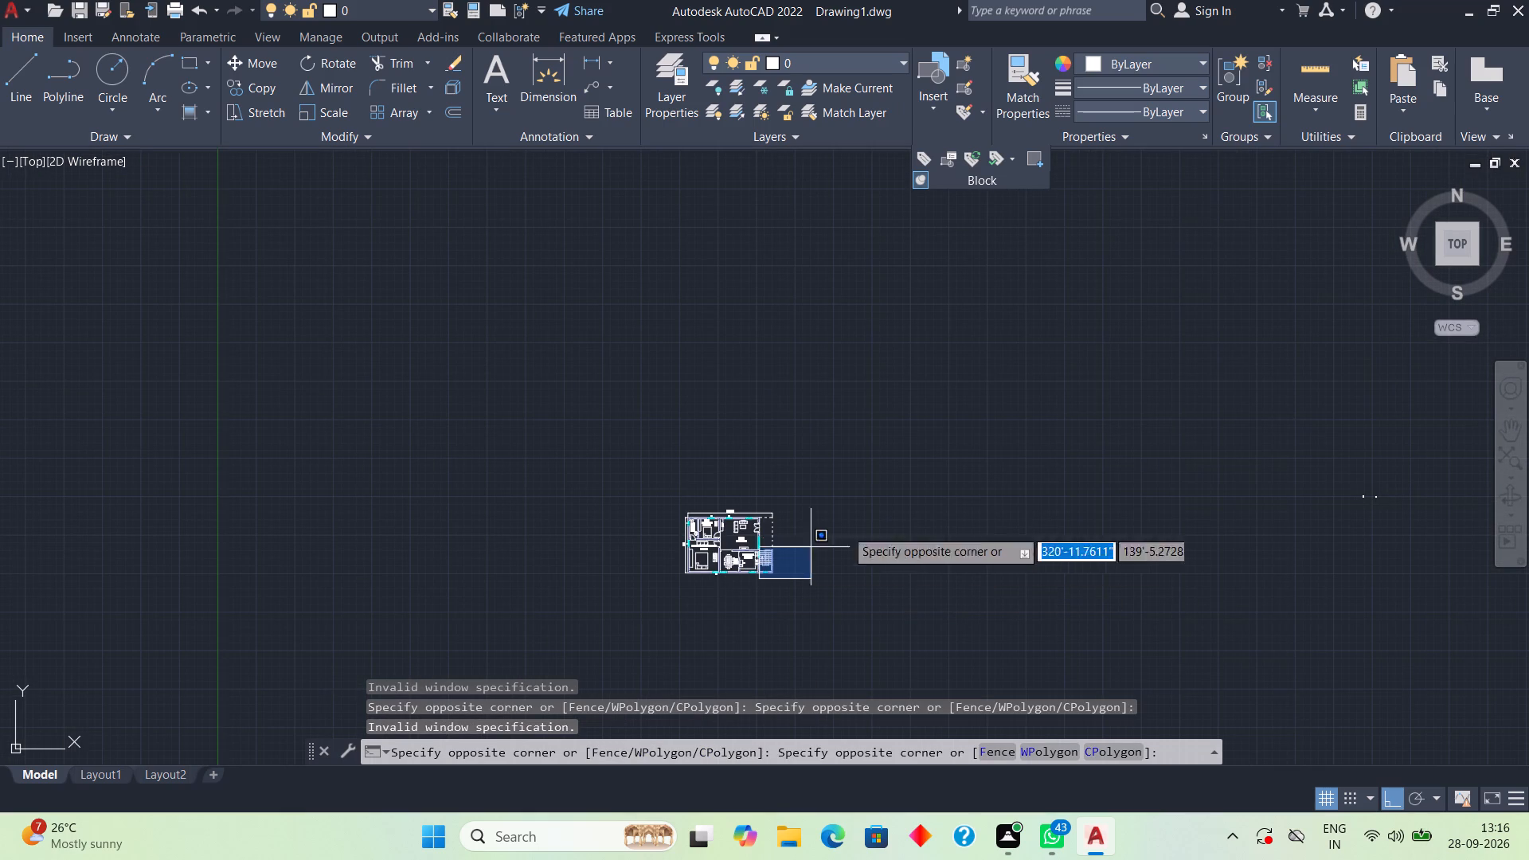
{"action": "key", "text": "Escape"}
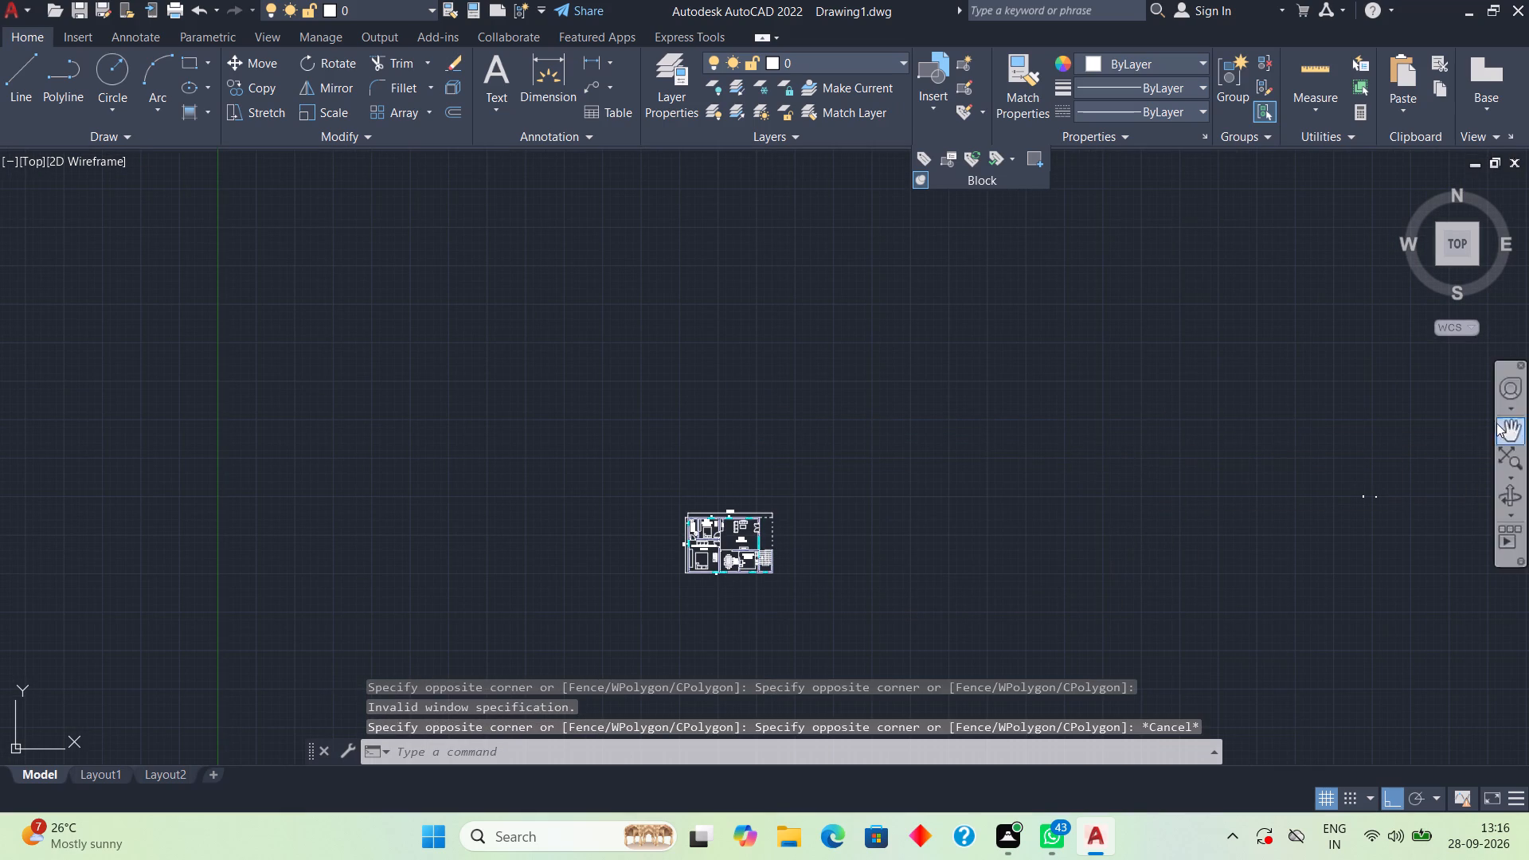
Move the far-off spare W and V labels about 330'-1" horizontally west to just above the floor plan.
{"action": "left_click", "coordinate": [1327, 452]}
{"action": "left_click", "coordinate": [1430, 520]}
{"action": "type", "text": "M"}
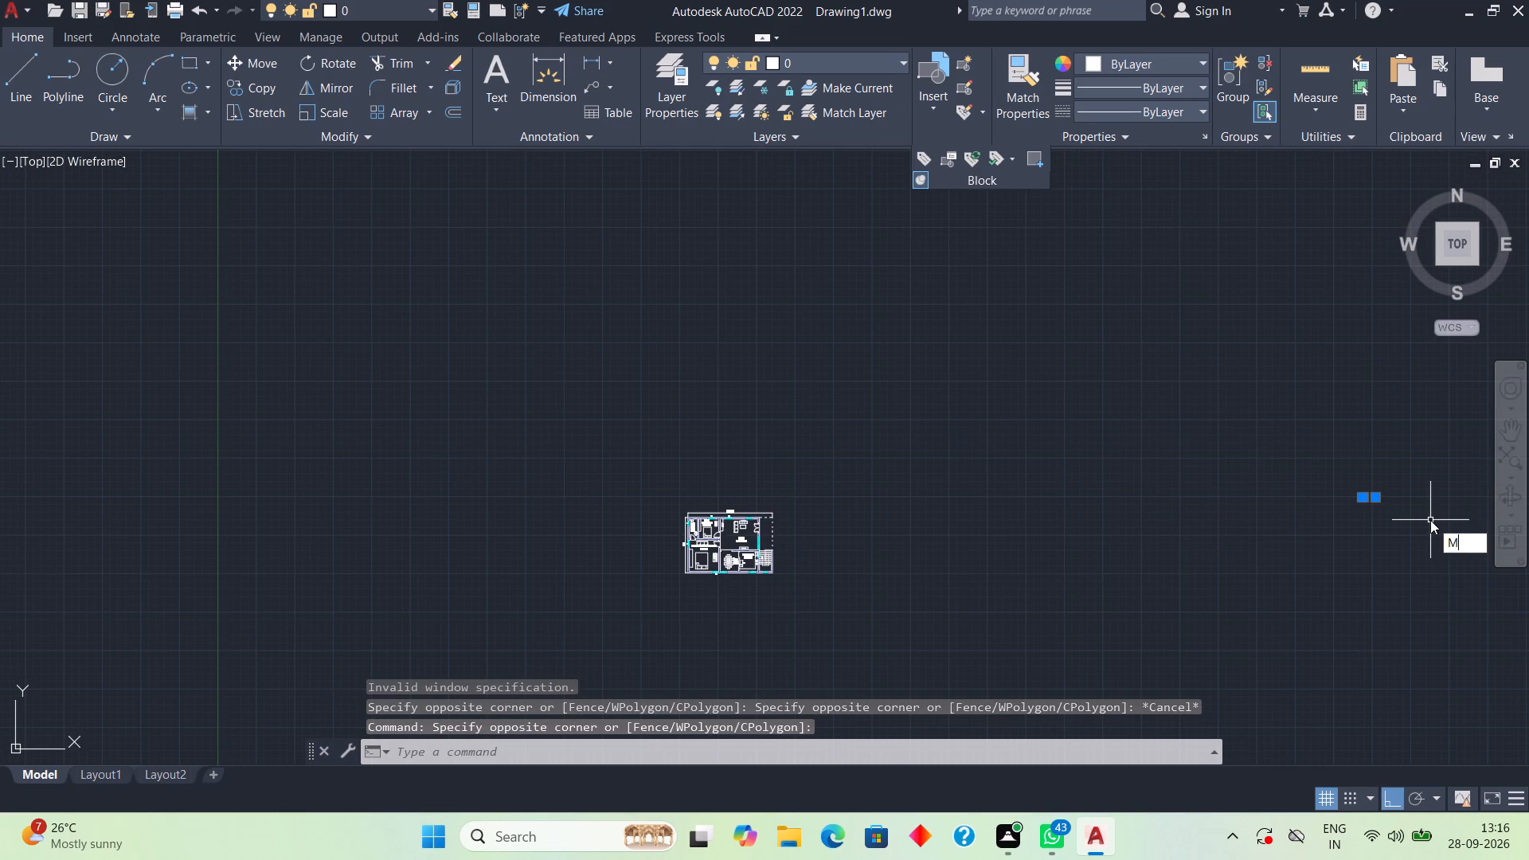
{"action": "key", "text": "space"}
{"action": "left_click", "coordinate": [1393, 500]}
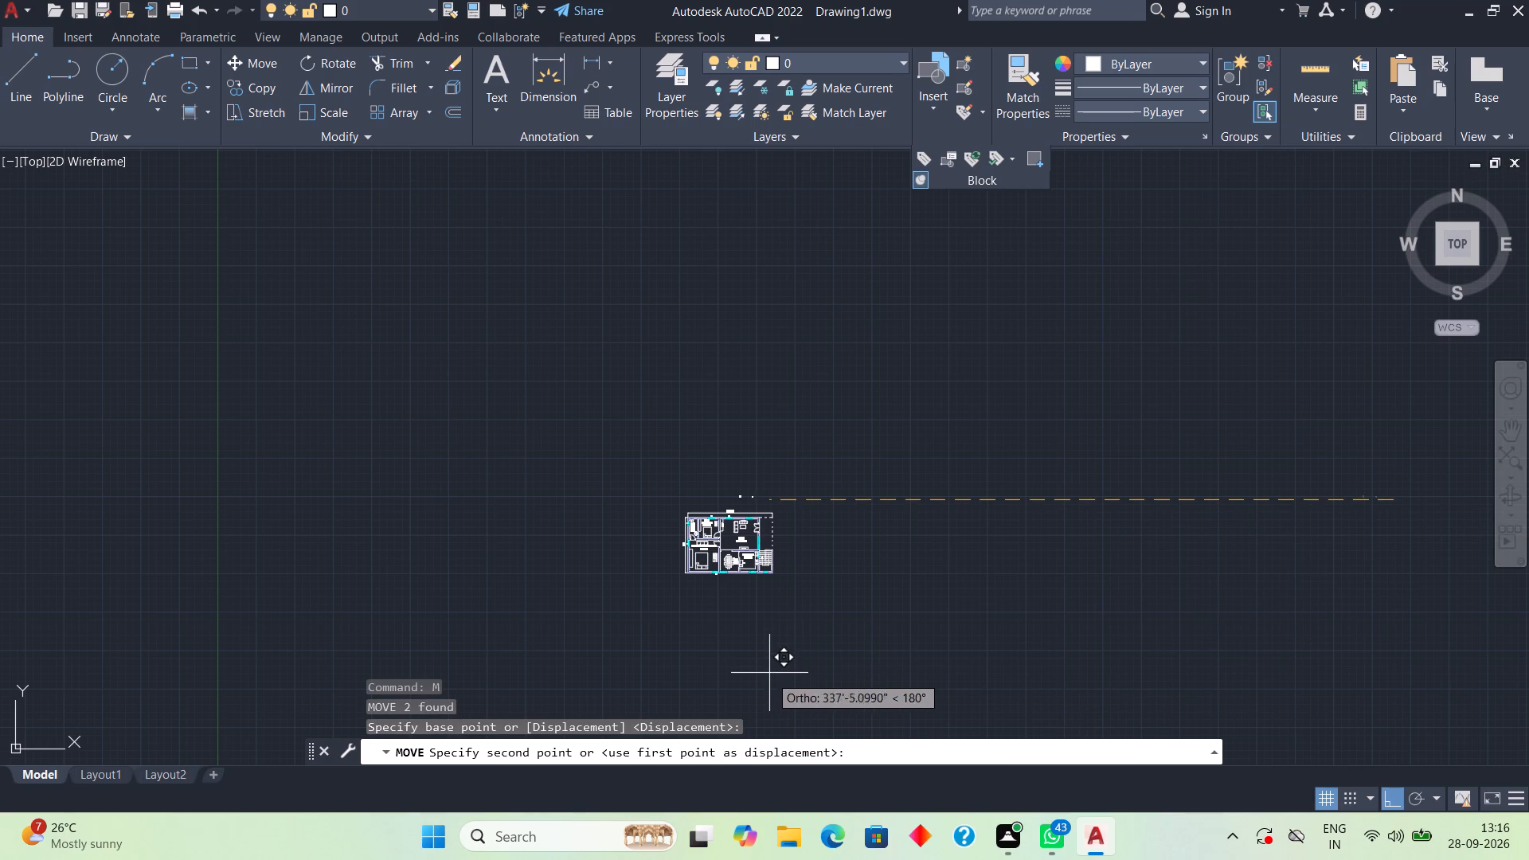
{"action": "scroll", "coordinate": [751, 602], "scroll_direction": "up", "scroll_amount": 3}
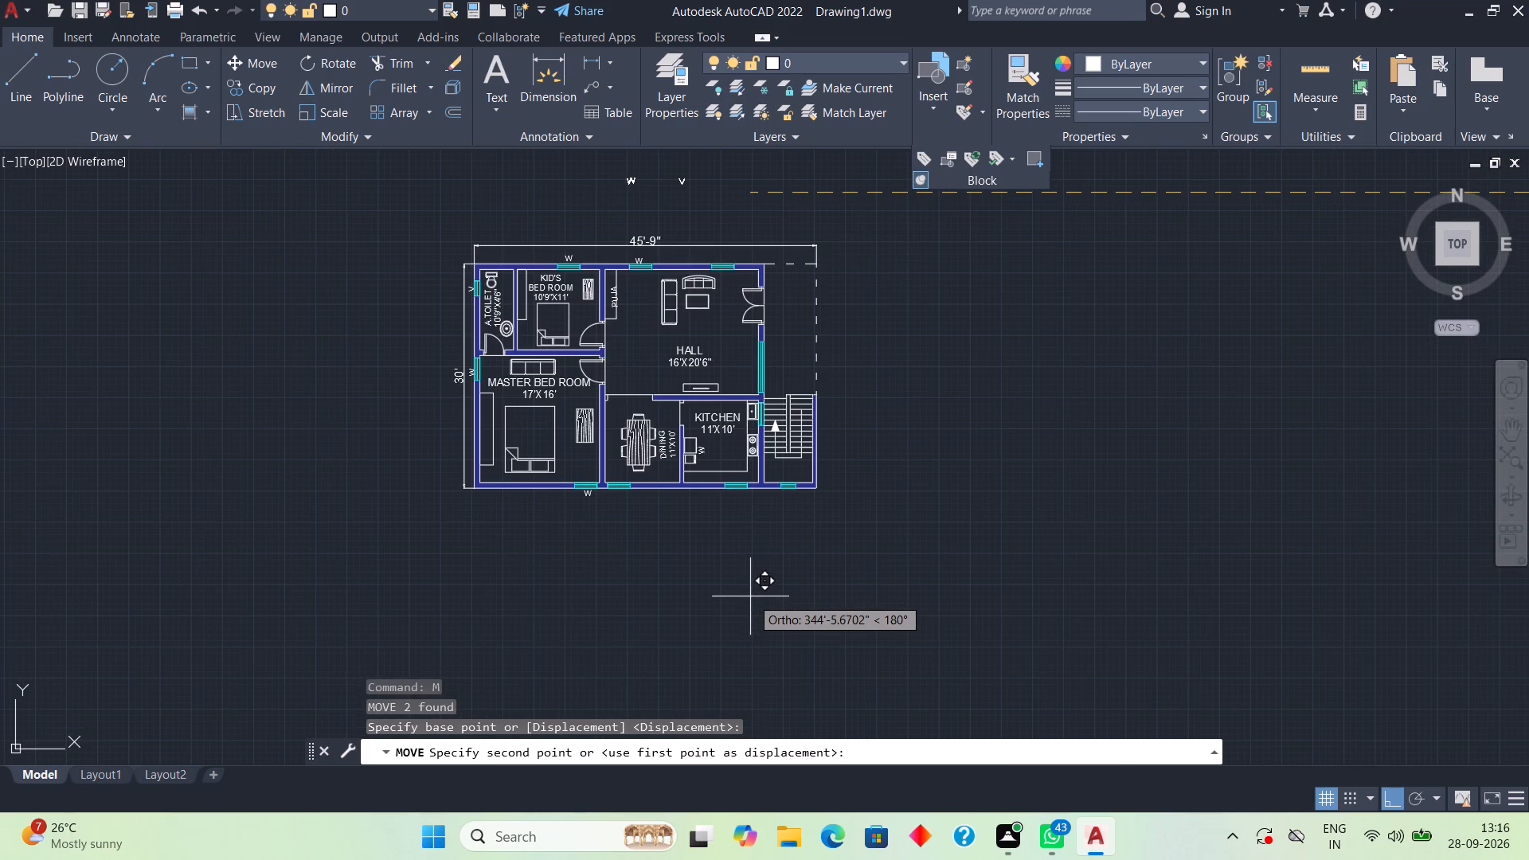
{"action": "left_click", "coordinate": [860, 663]}
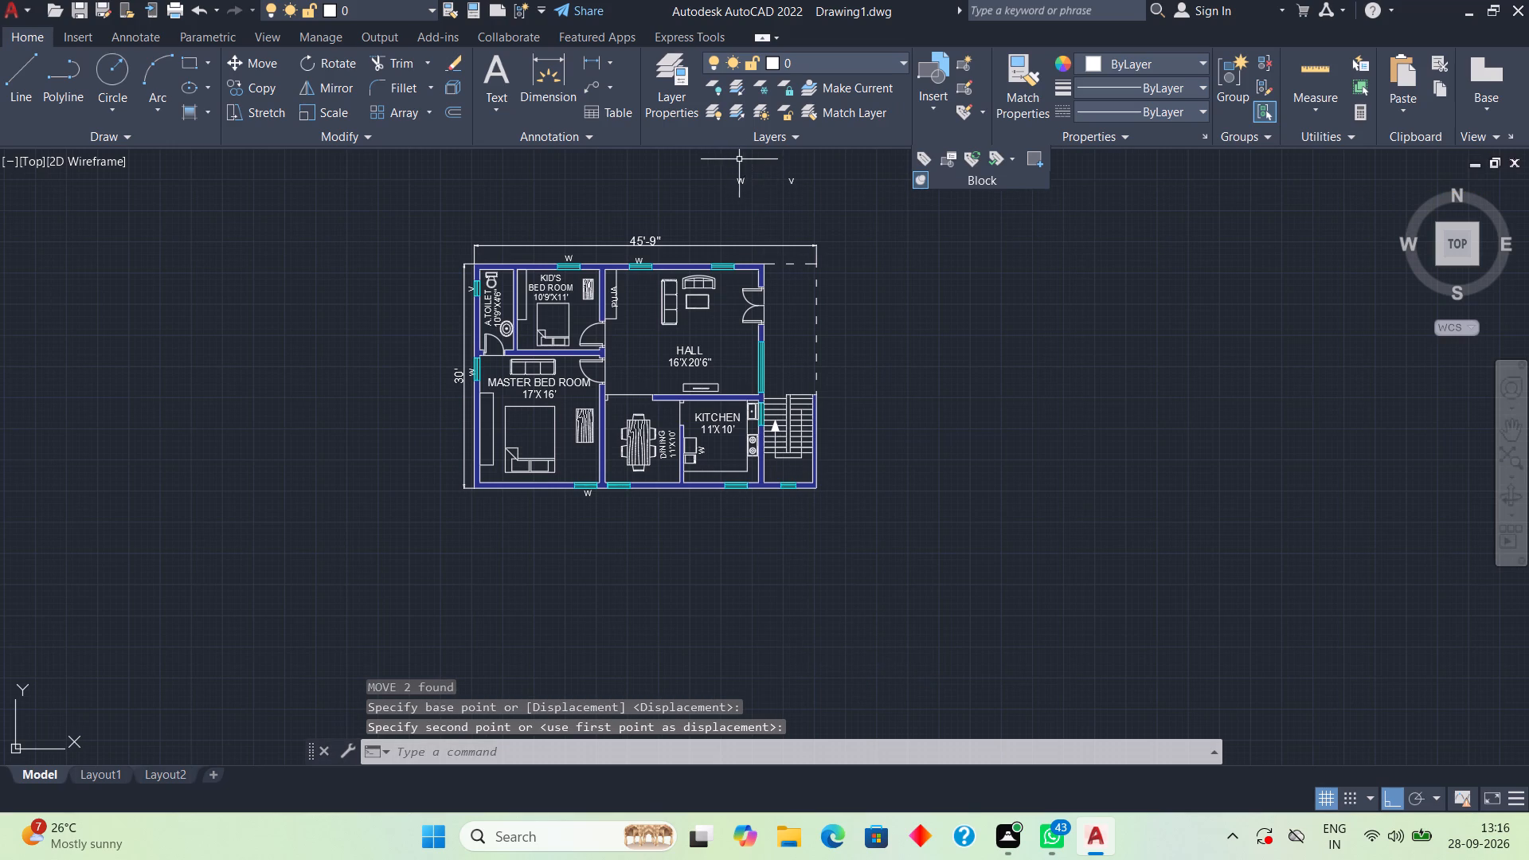
Move the spare W and V labels above the plan together about 43' south to just below the south wall.
{"action": "left_click", "coordinate": [725, 163]}
{"action": "left_click", "coordinate": [803, 203]}
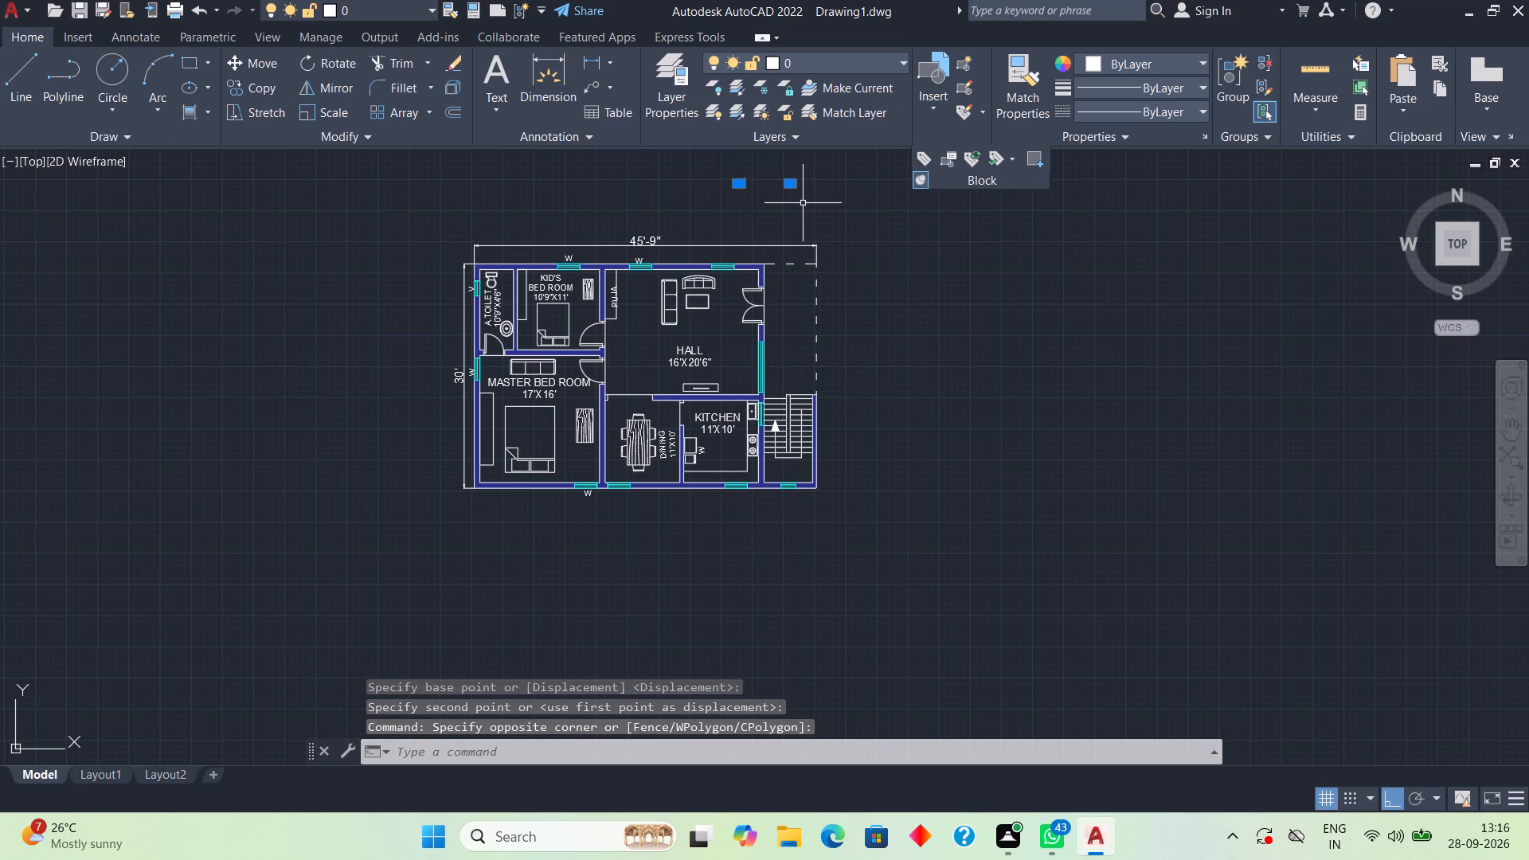
{"action": "type", "text": "M"}
{"action": "key", "text": "space"}
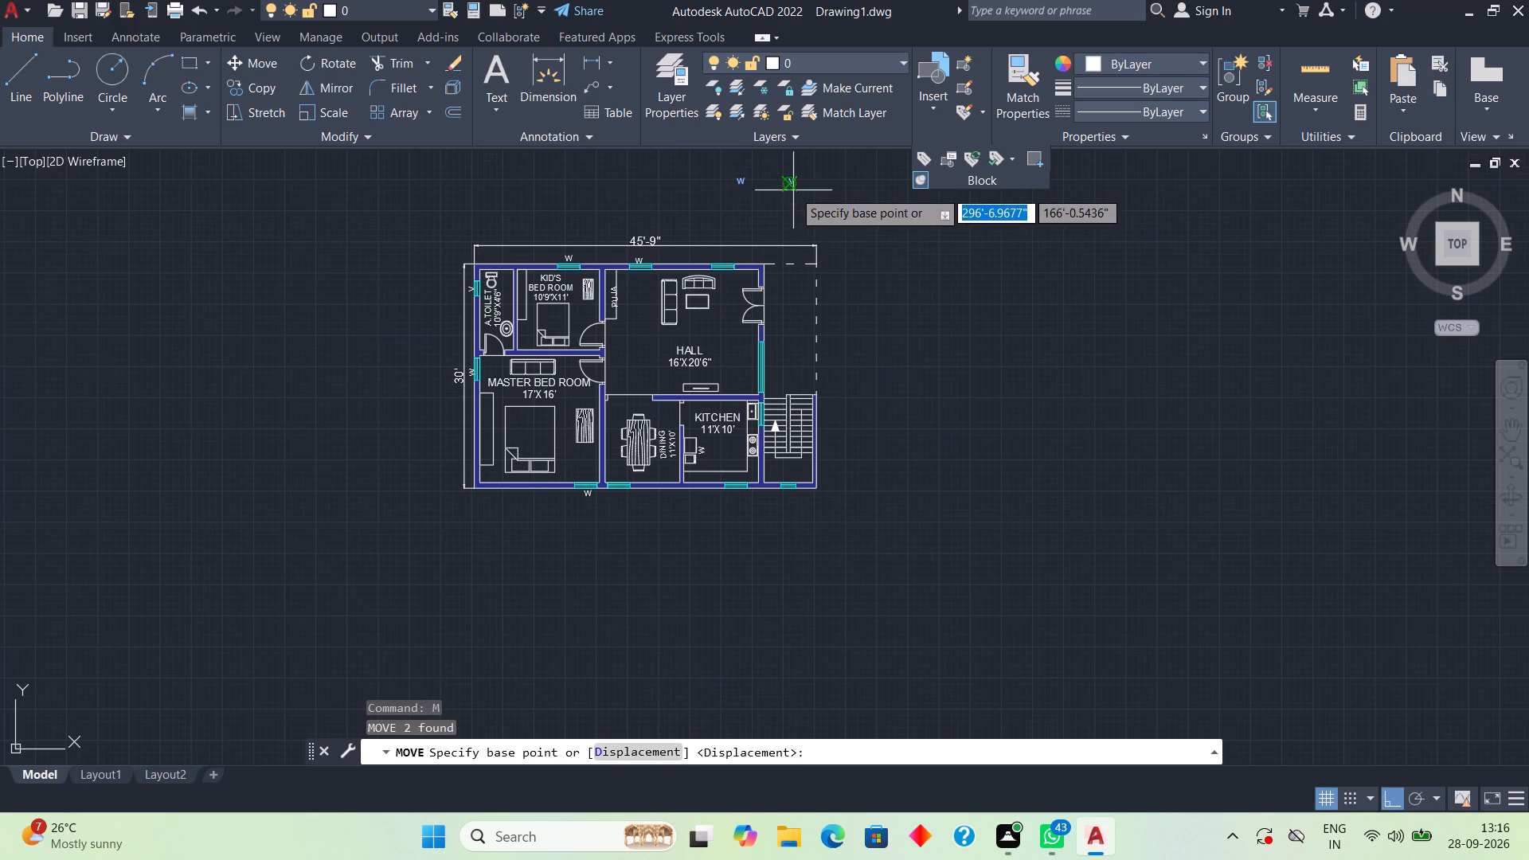
{"action": "left_click", "coordinate": [791, 187]}
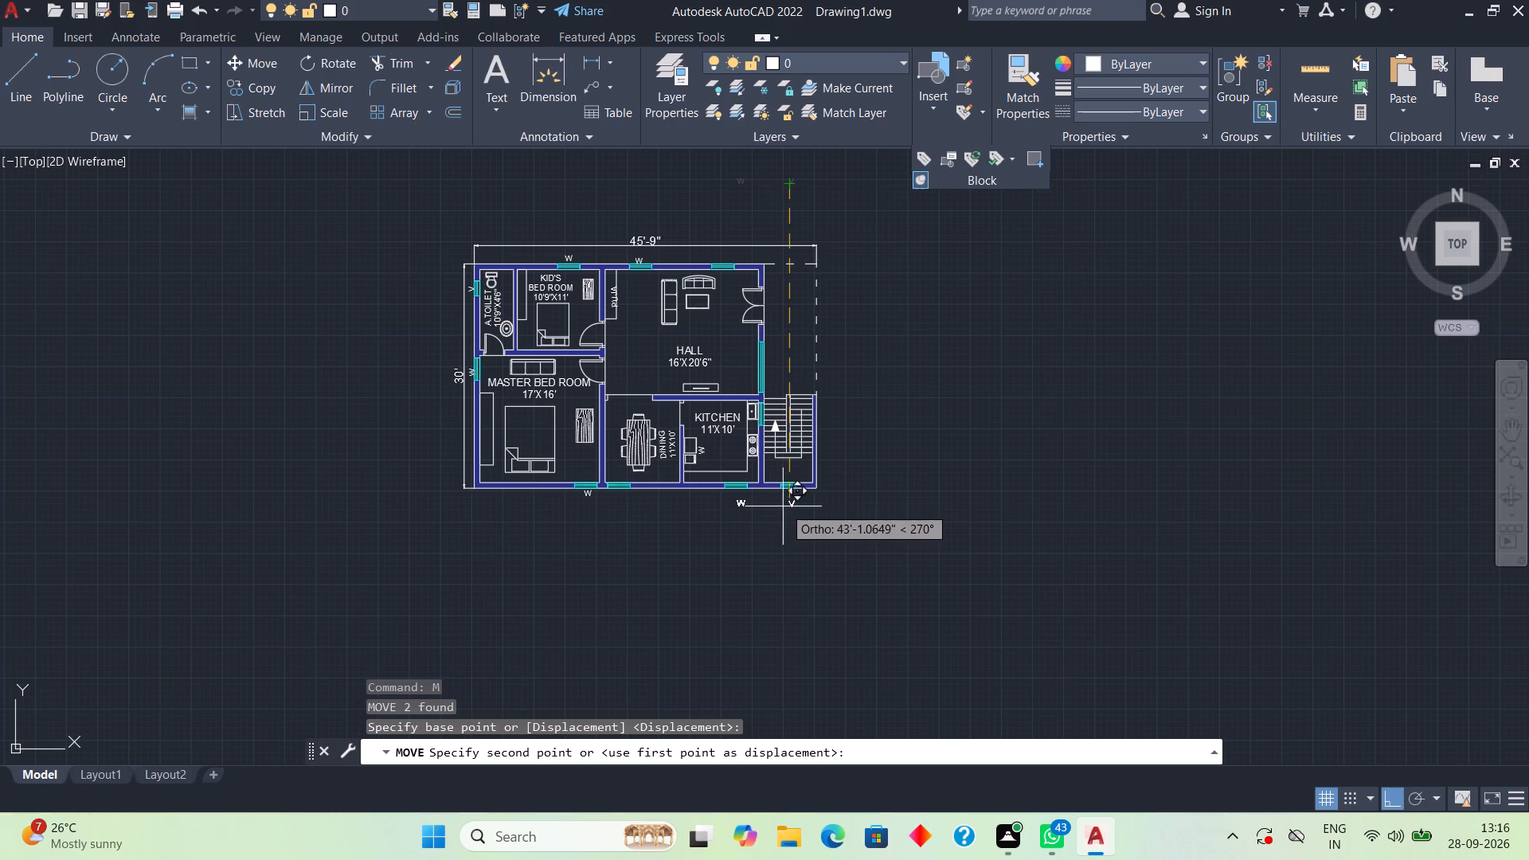
{"action": "left_click", "coordinate": [774, 504]}
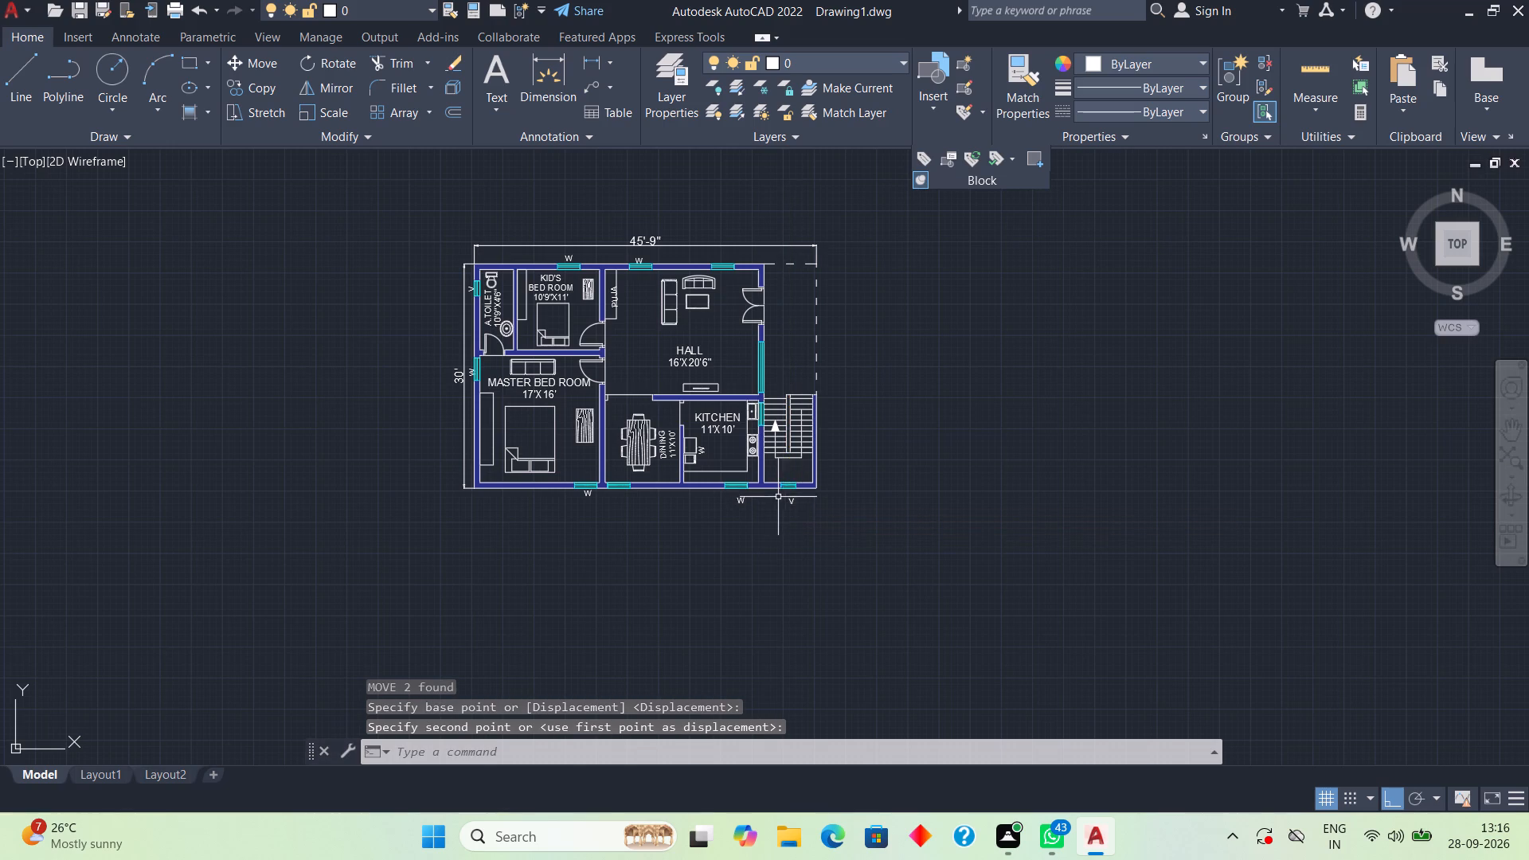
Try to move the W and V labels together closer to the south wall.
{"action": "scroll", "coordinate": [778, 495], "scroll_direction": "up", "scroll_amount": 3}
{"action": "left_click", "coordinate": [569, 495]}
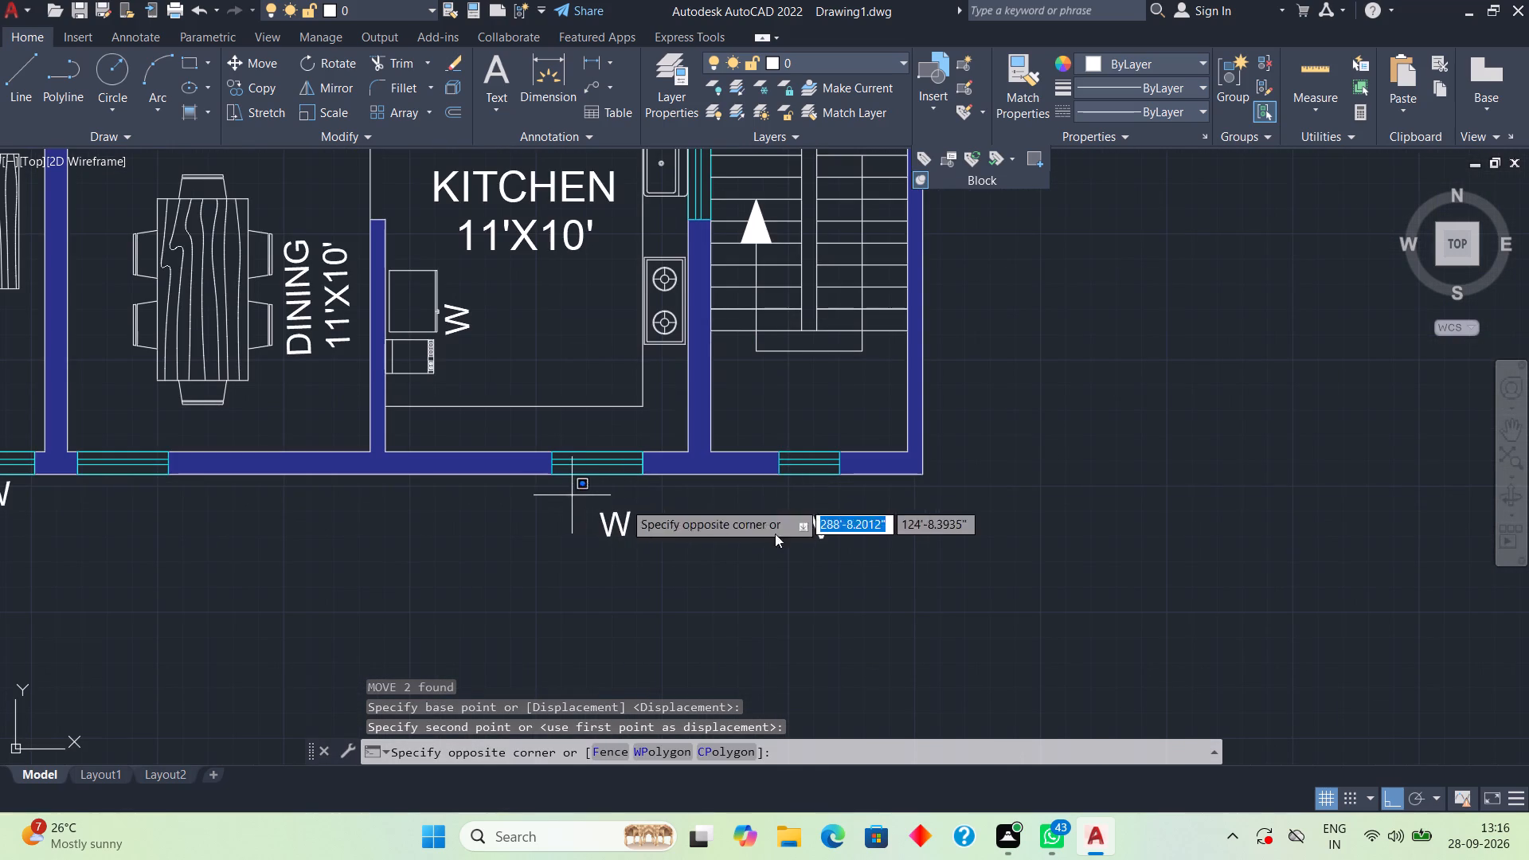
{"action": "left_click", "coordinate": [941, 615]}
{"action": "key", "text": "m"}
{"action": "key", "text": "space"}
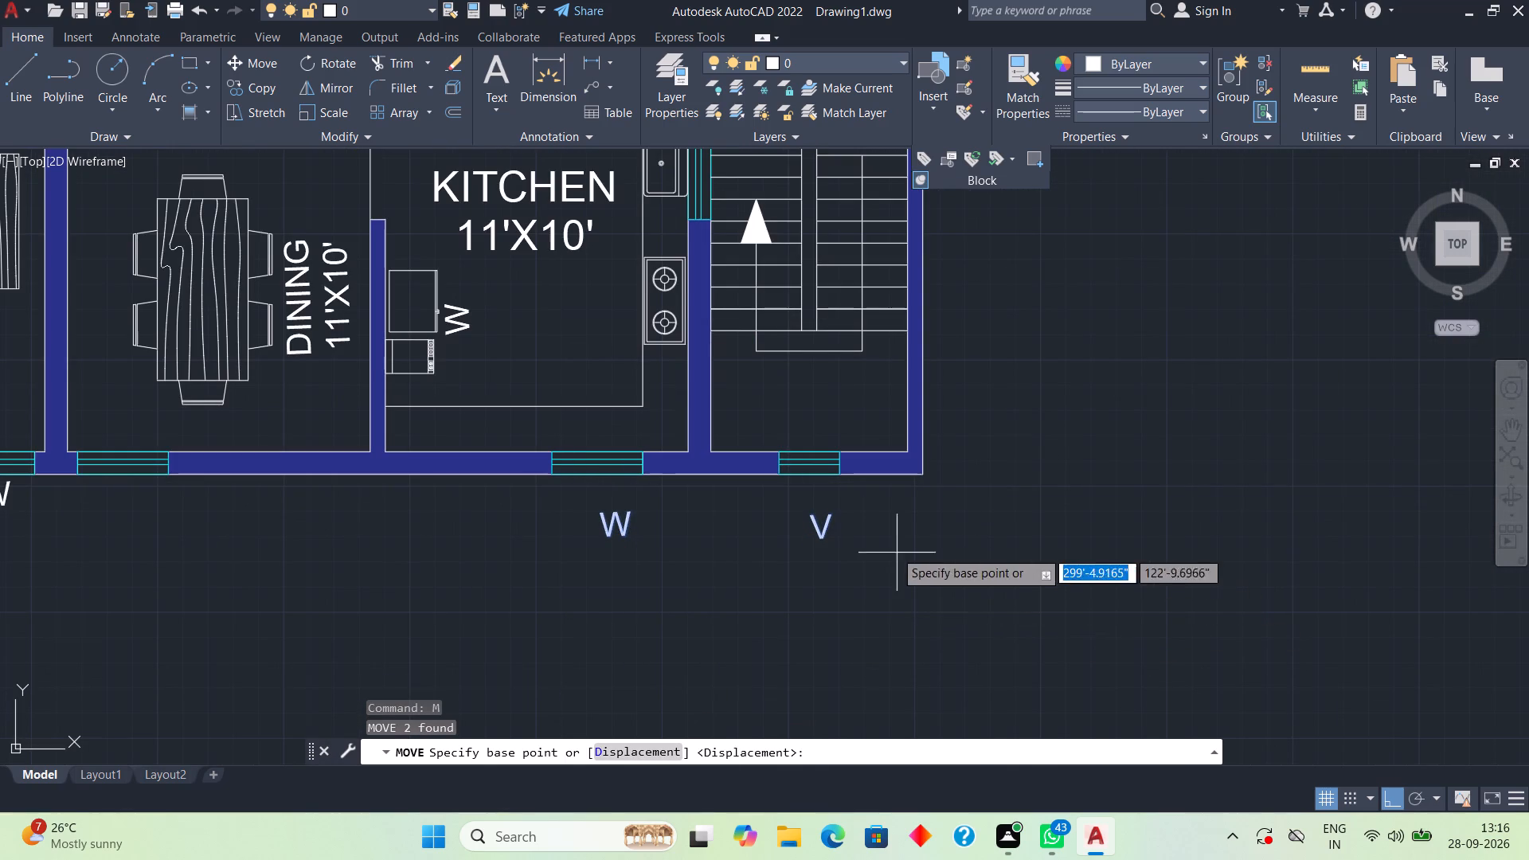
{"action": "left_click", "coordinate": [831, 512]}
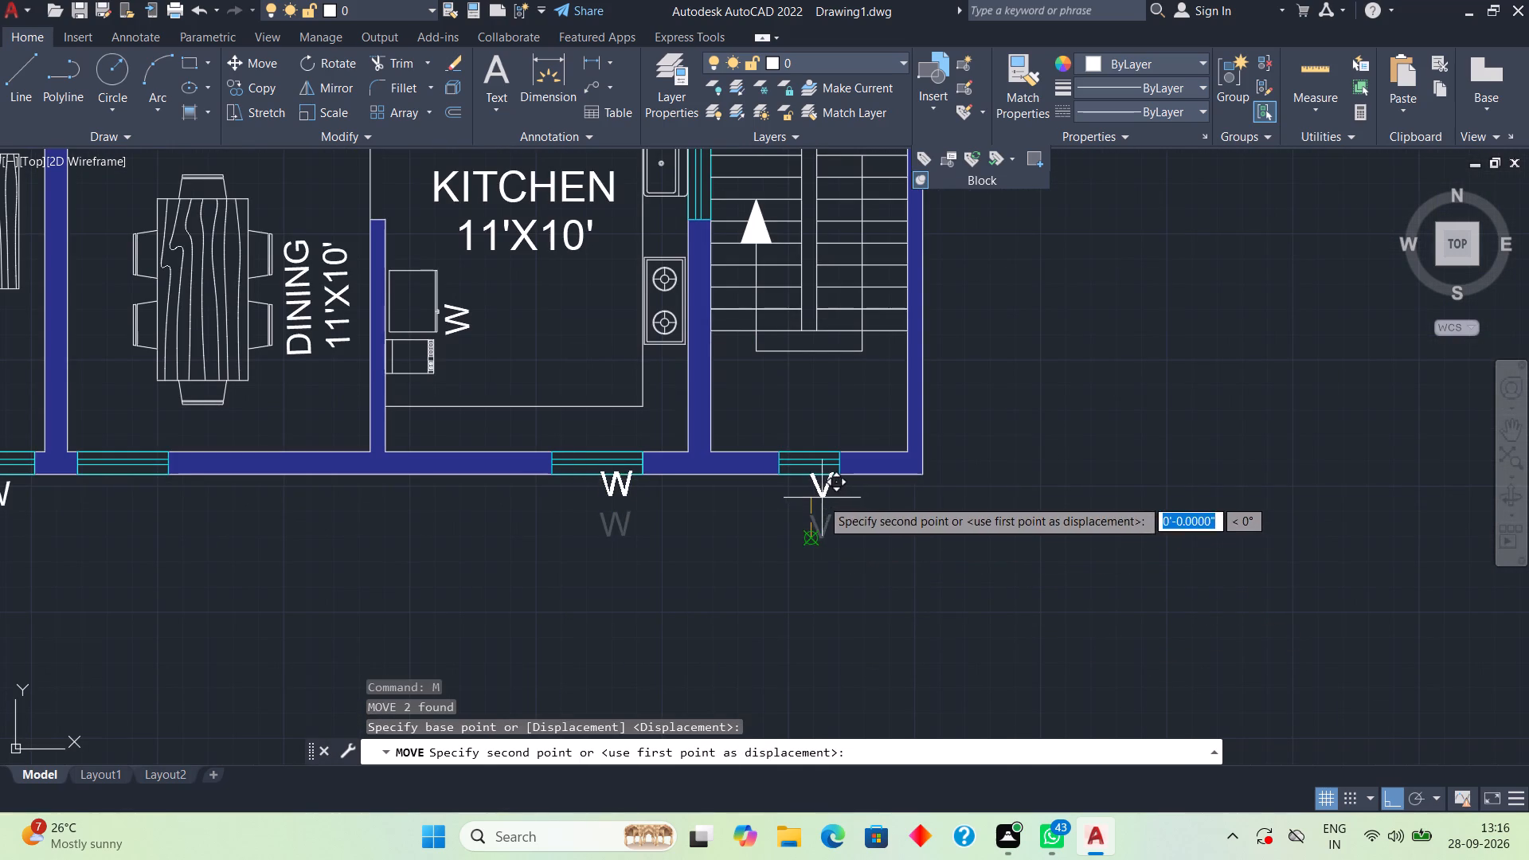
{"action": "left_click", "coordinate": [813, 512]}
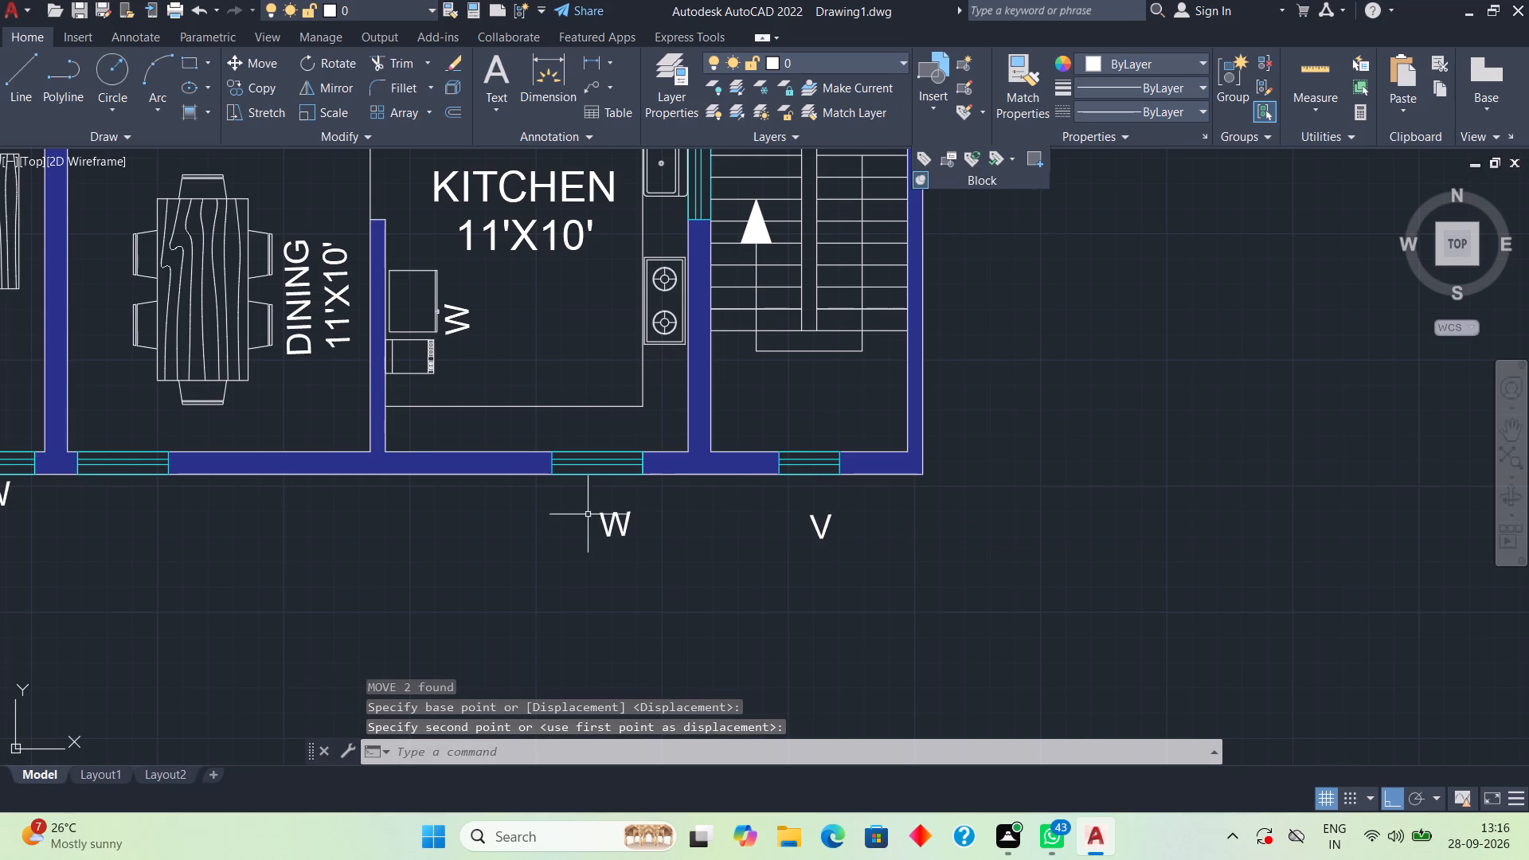
Adjust the W label's vertical distance below the kitchen's south window, leaving a small gap from the wall.
{"action": "left_click", "coordinate": [604, 522]}
{"action": "type", "text": "M"}
{"action": "key", "text": "space"}
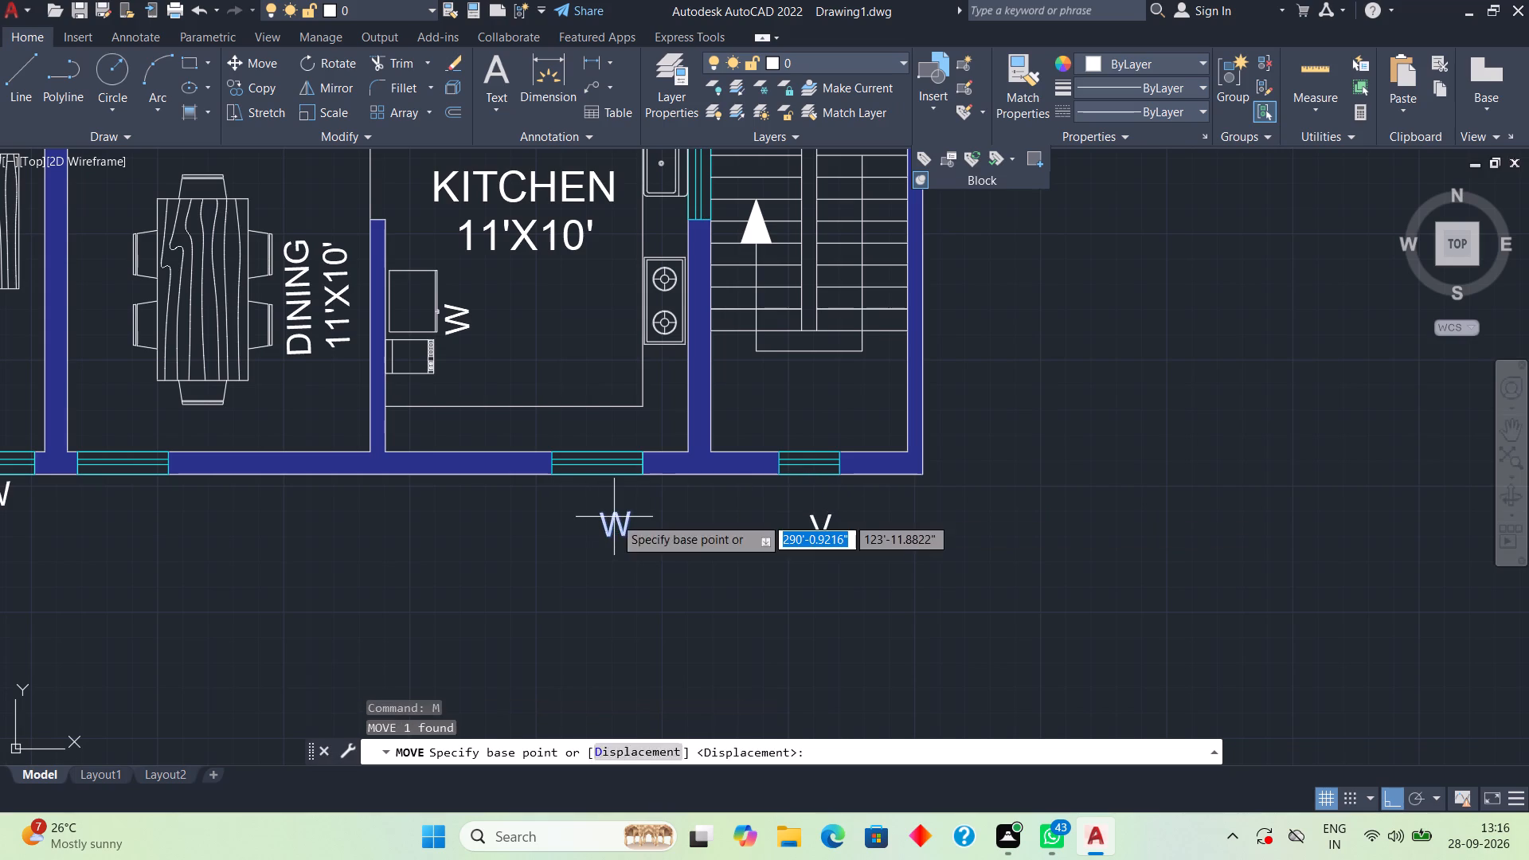
{"action": "left_click", "coordinate": [614, 516]}
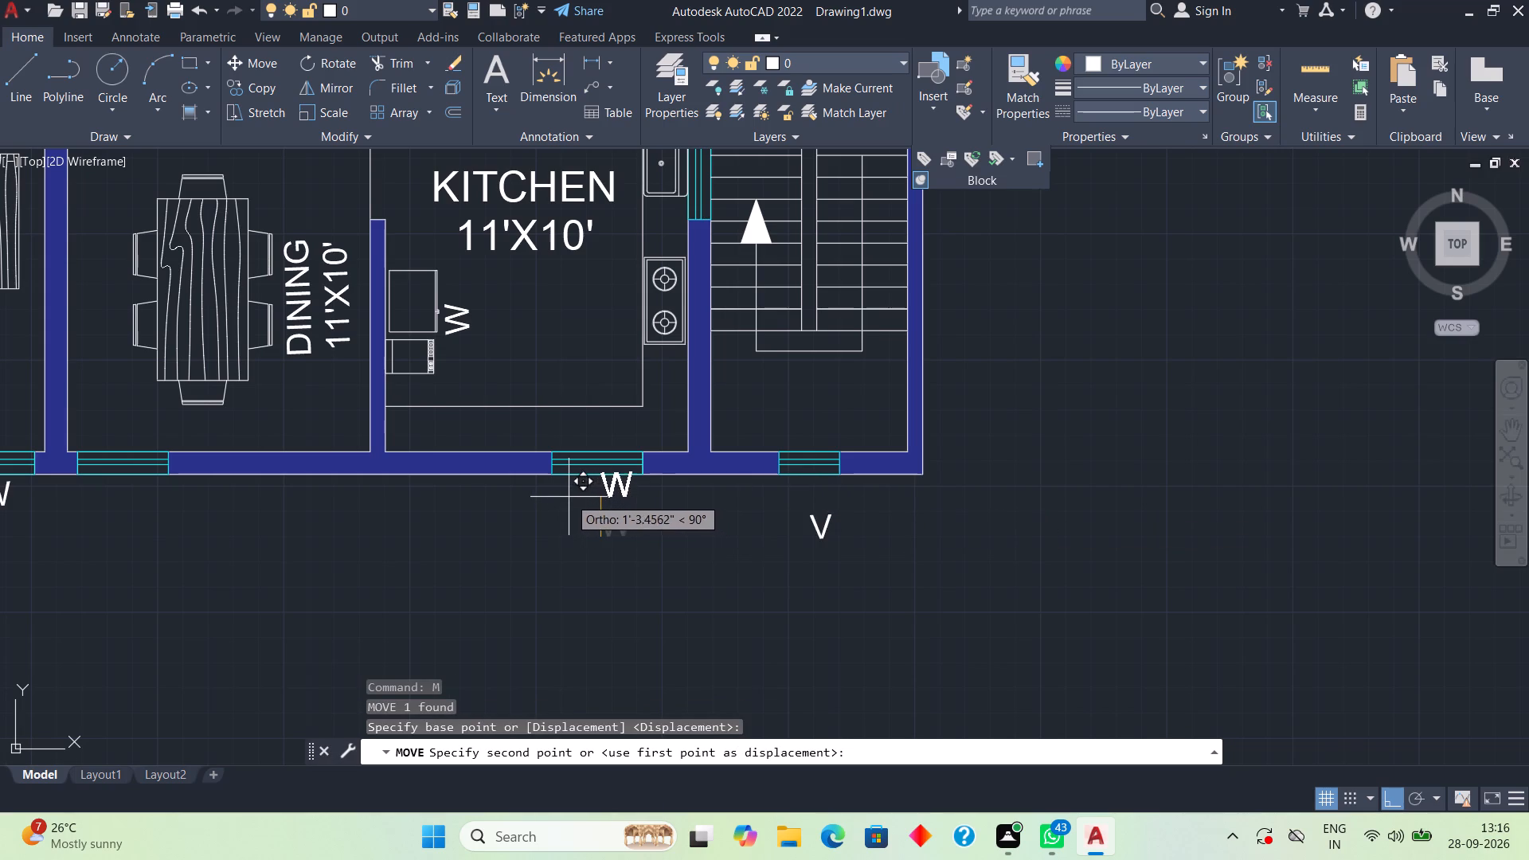
{"action": "left_click", "coordinate": [568, 495]}
{"action": "left_click", "coordinate": [619, 487]}
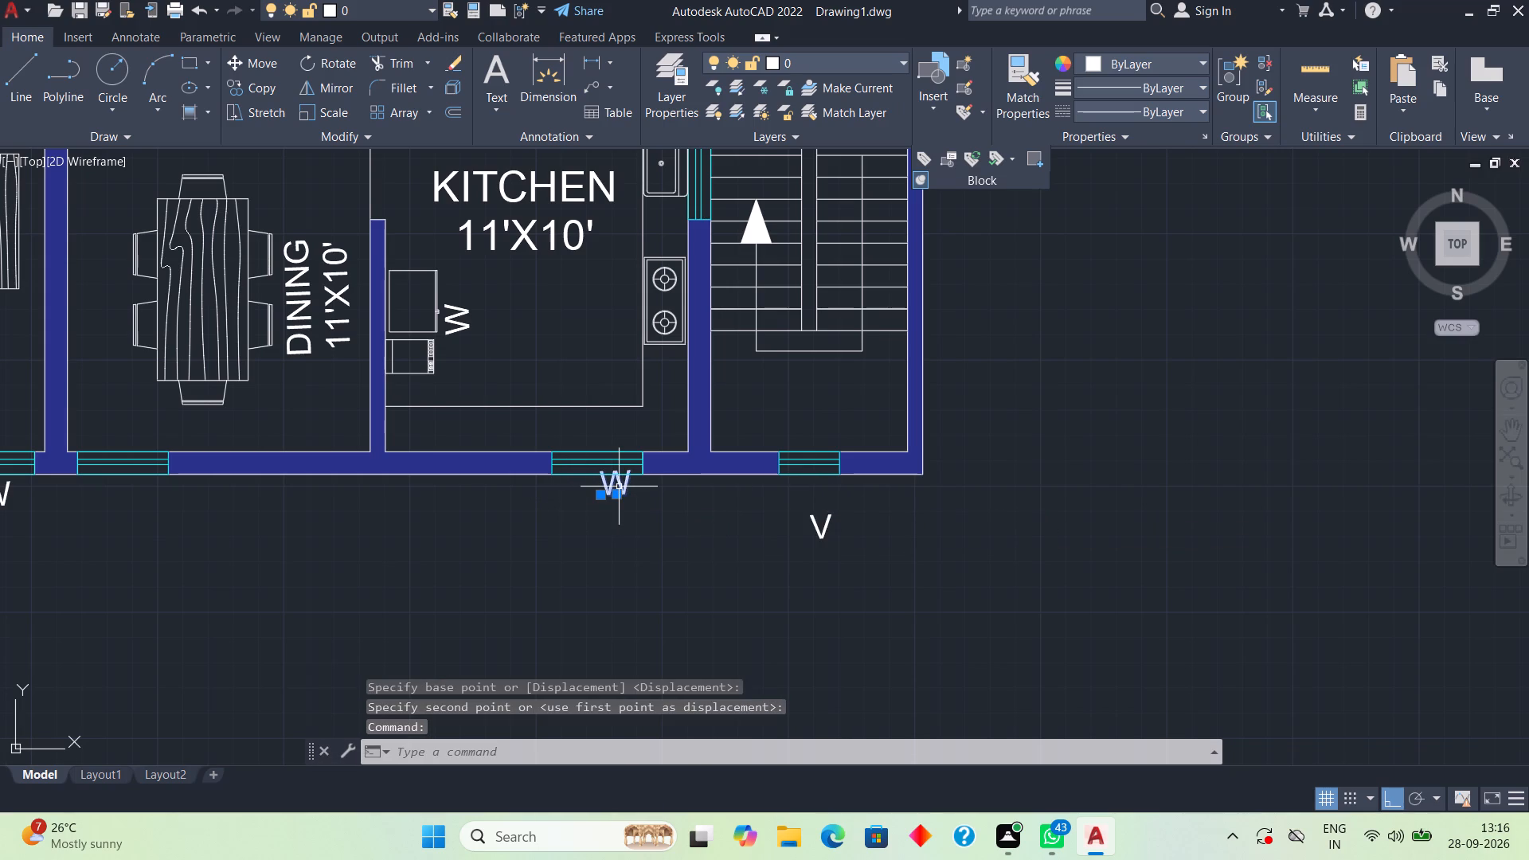
{"action": "type", "text": "M"}
{"action": "key", "text": "space"}
{"action": "left_click", "coordinate": [619, 487]}
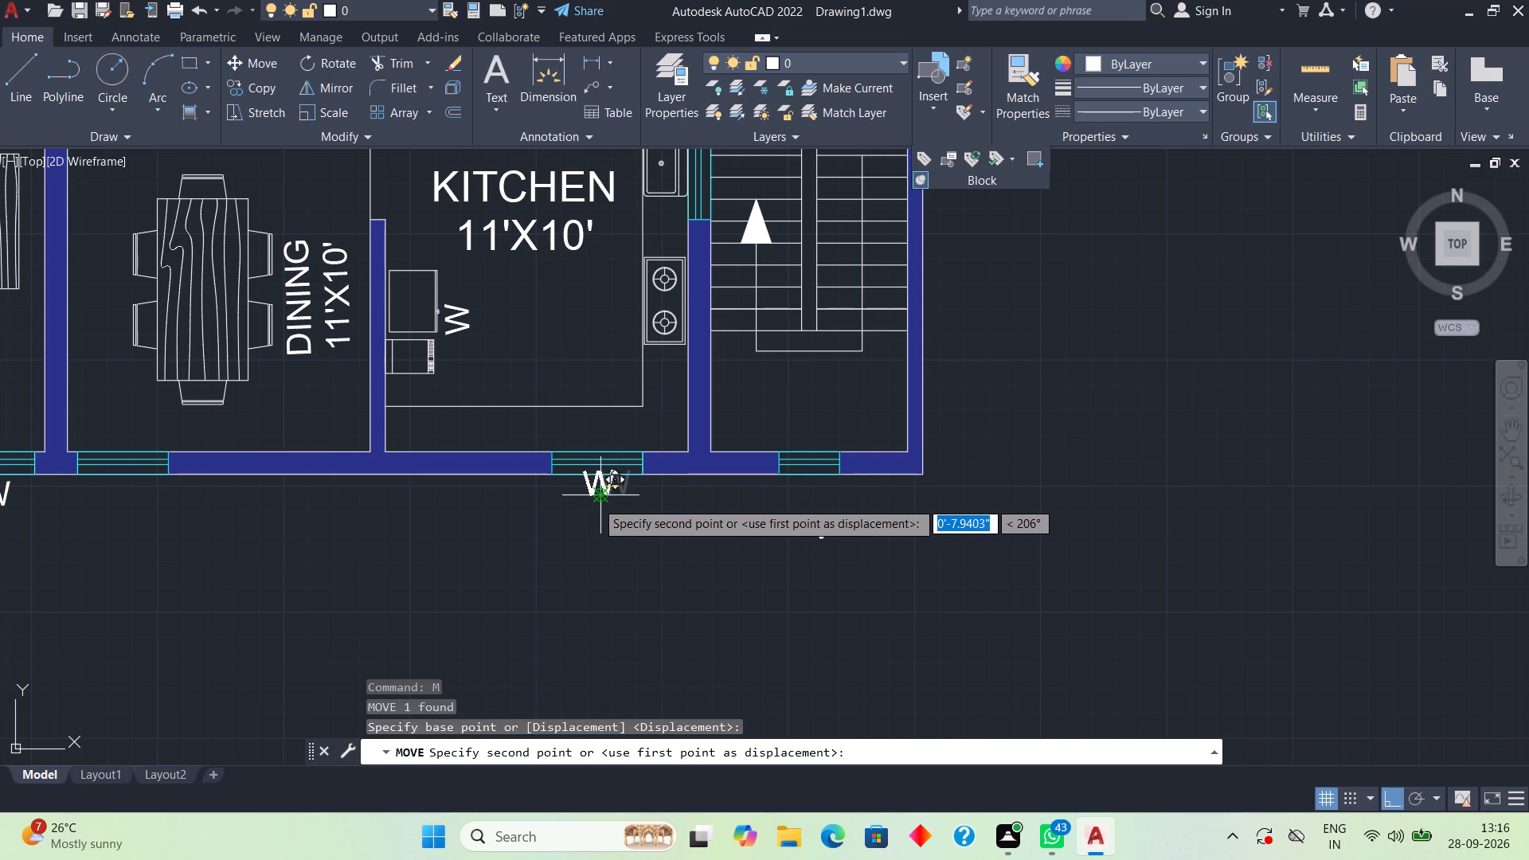
{"action": "left_click", "coordinate": [596, 514]}
Move the W label a short distance west beneath the kitchen's south window.
{"action": "left_click", "coordinate": [610, 510]}
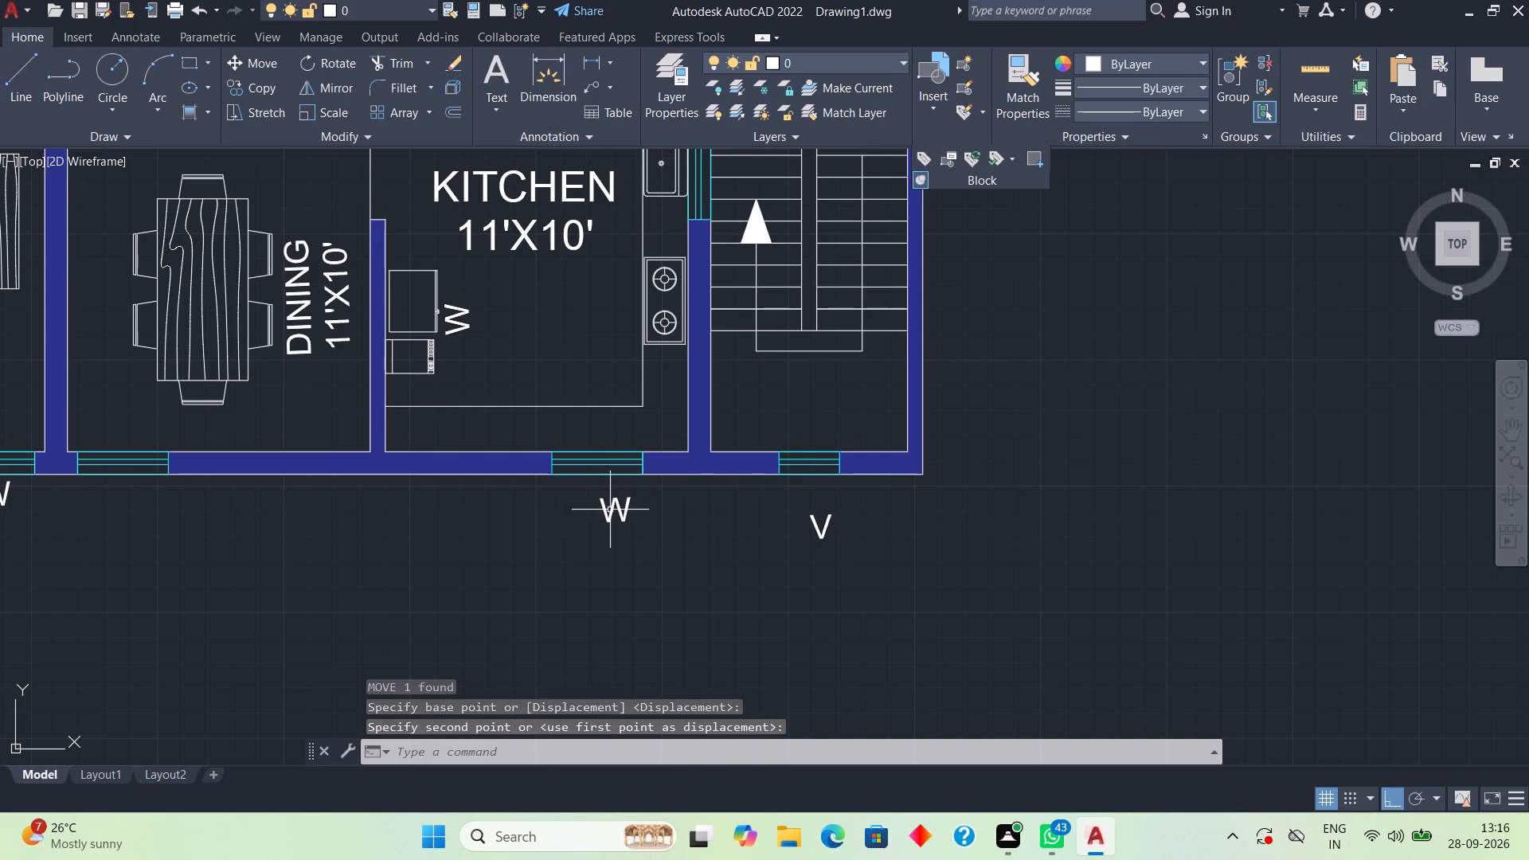
{"action": "type", "text": "M"}
{"action": "key", "text": "space"}
{"action": "left_click", "coordinate": [610, 502]}
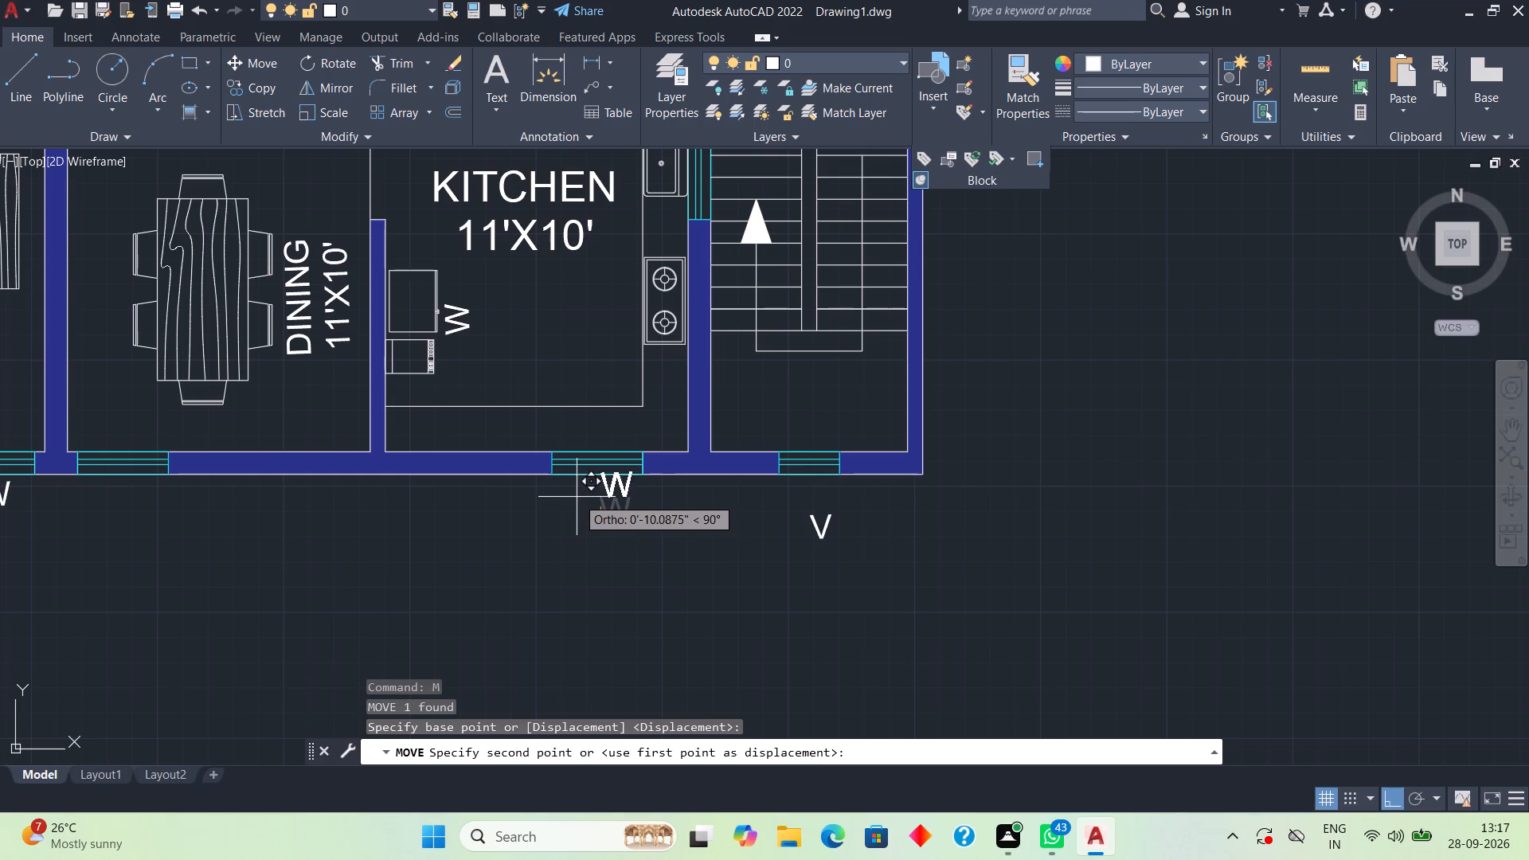
{"action": "left_click", "coordinate": [569, 499]}
Shift the W label about 10" horizontally east beneath the kitchen's south window.
{"action": "left_click", "coordinate": [583, 500]}
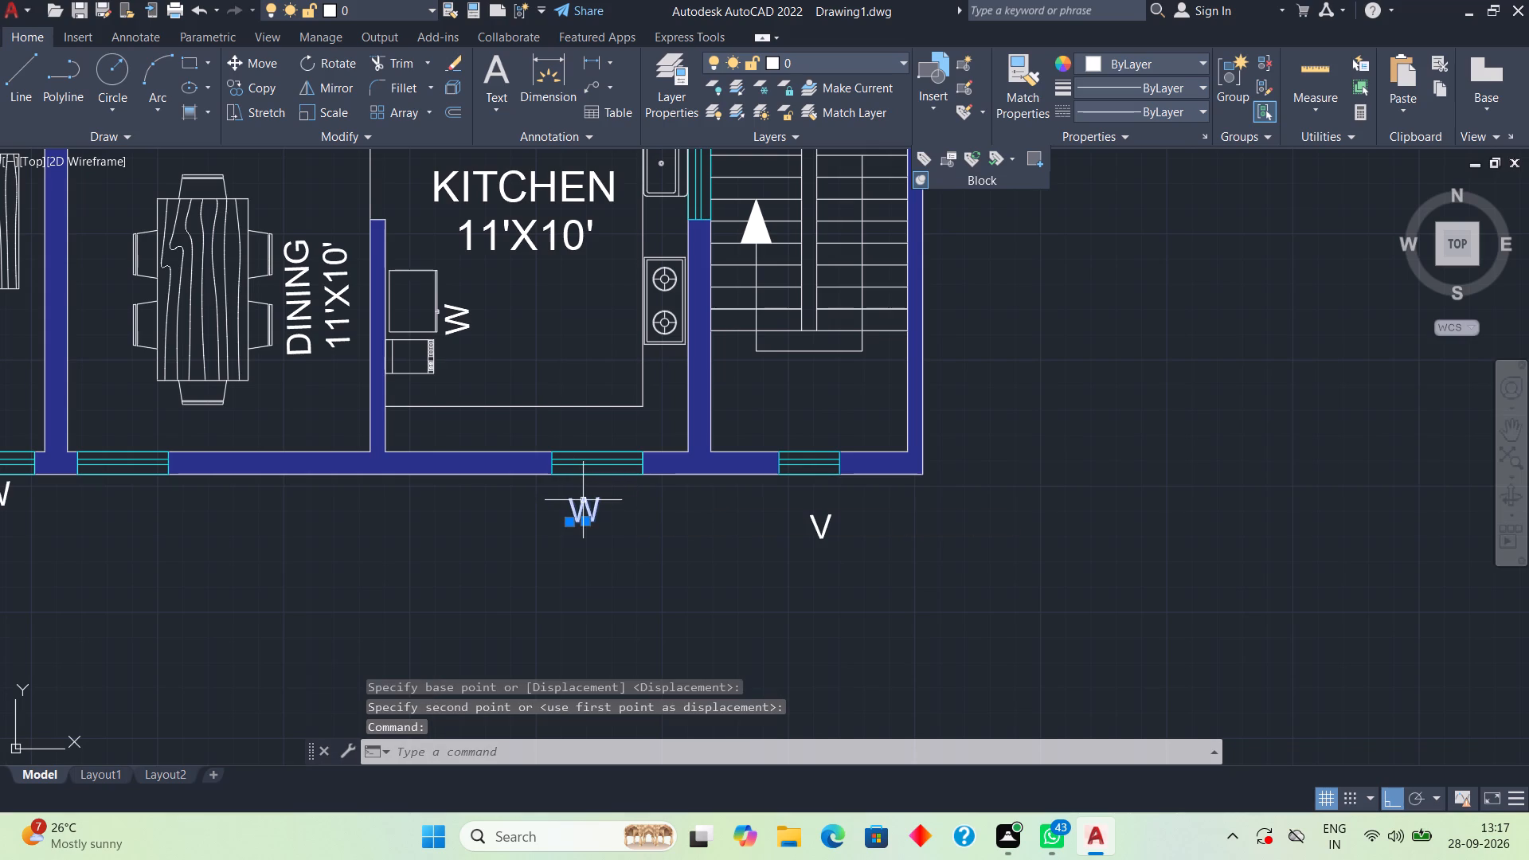
{"action": "type", "text": "M"}
{"action": "key", "text": "space"}
{"action": "left_click", "coordinate": [583, 500]}
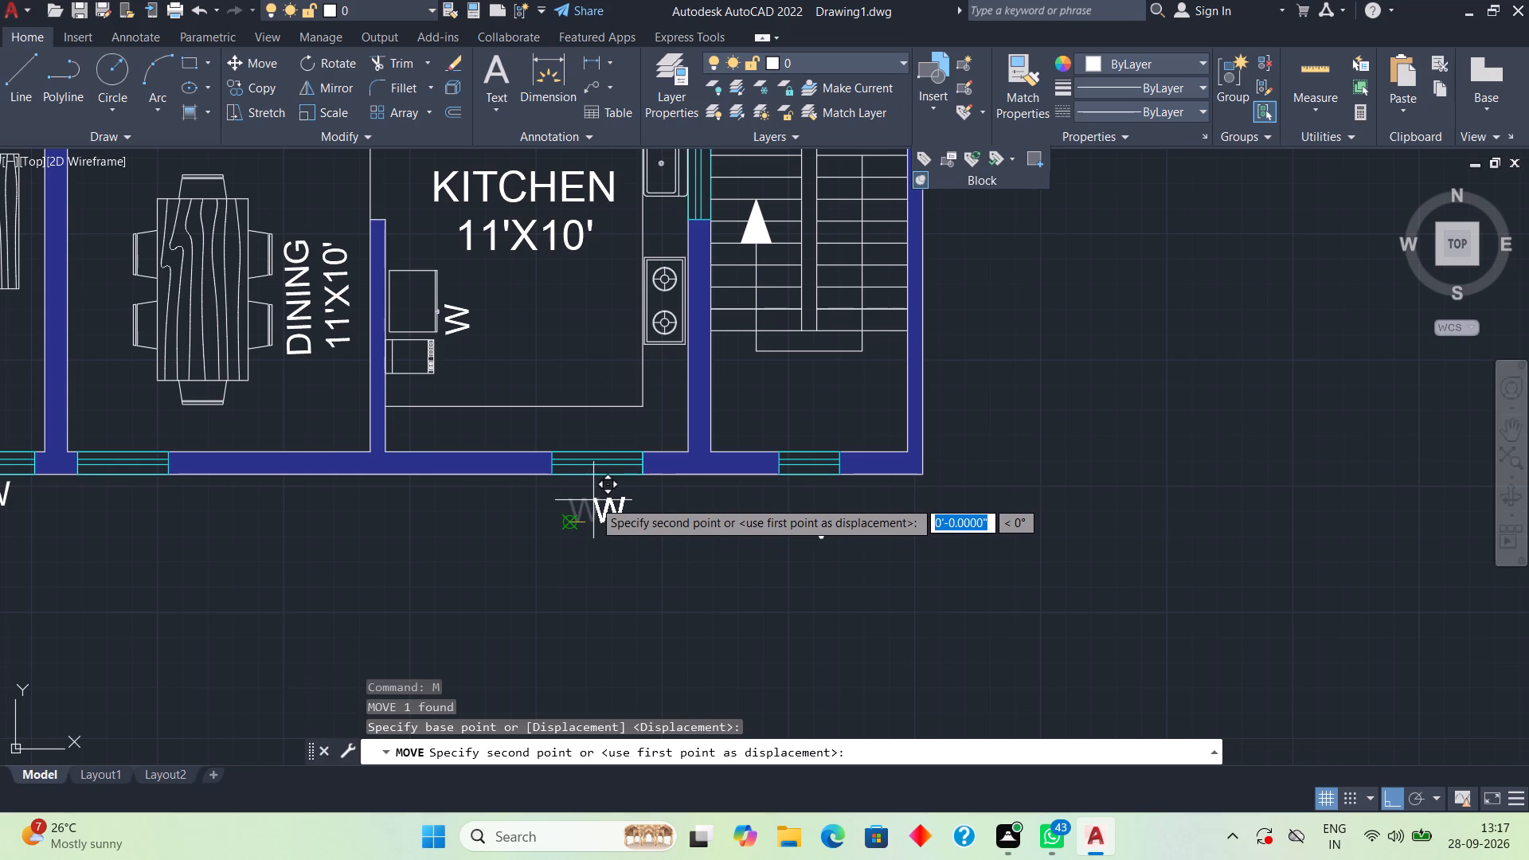
{"action": "left_click", "coordinate": [593, 500]}
{"action": "left_click", "coordinate": [592, 504]}
{"action": "type", "text": "M"}
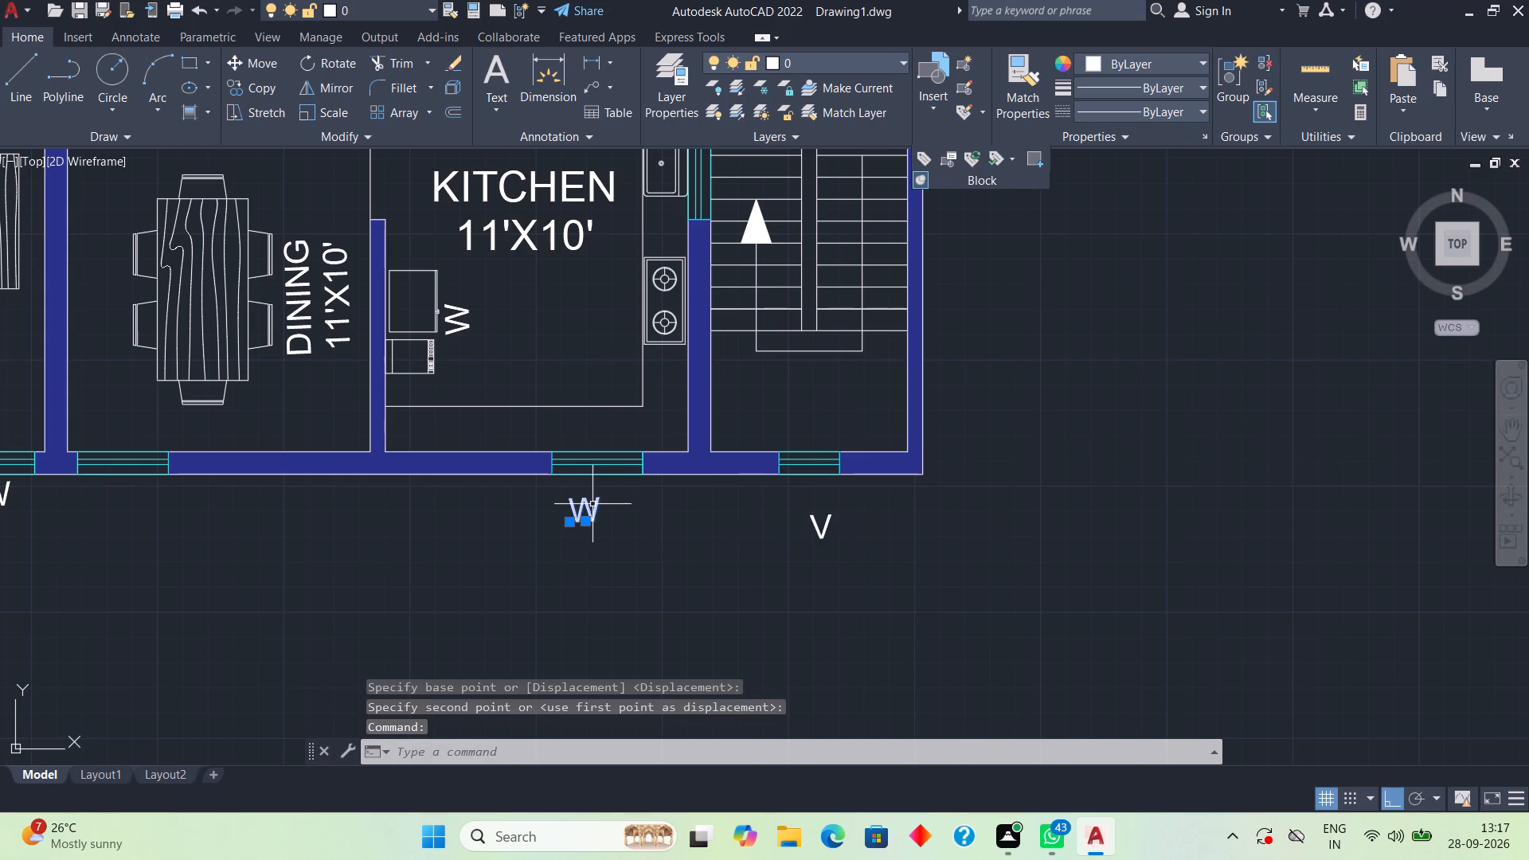
{"action": "key", "text": "space"}
{"action": "left_click", "coordinate": [592, 504]}
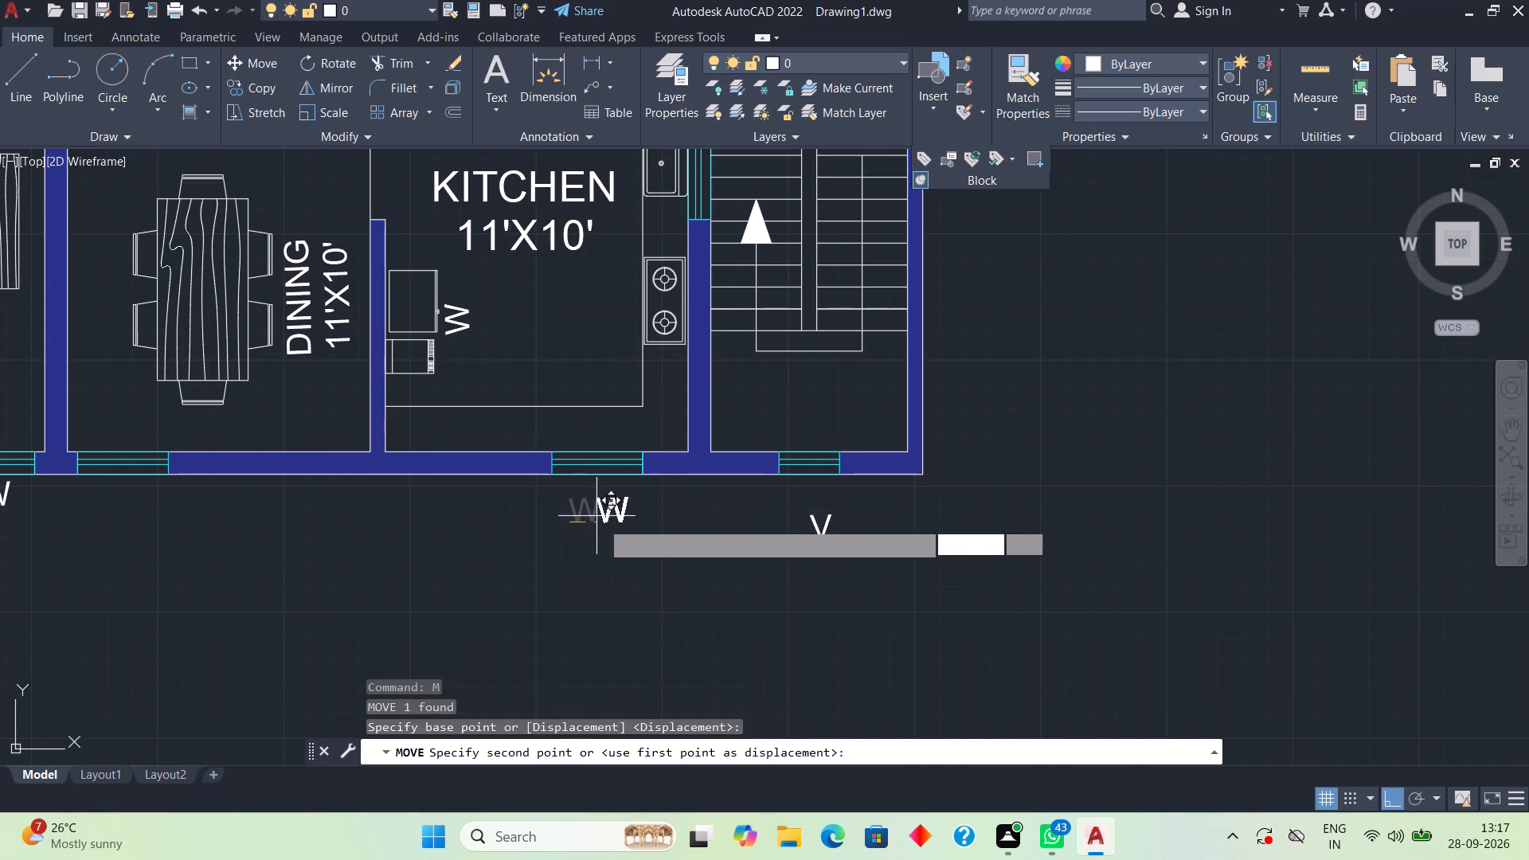
{"action": "scroll", "coordinate": [598, 515], "scroll_direction": "up", "scroll_amount": 3}
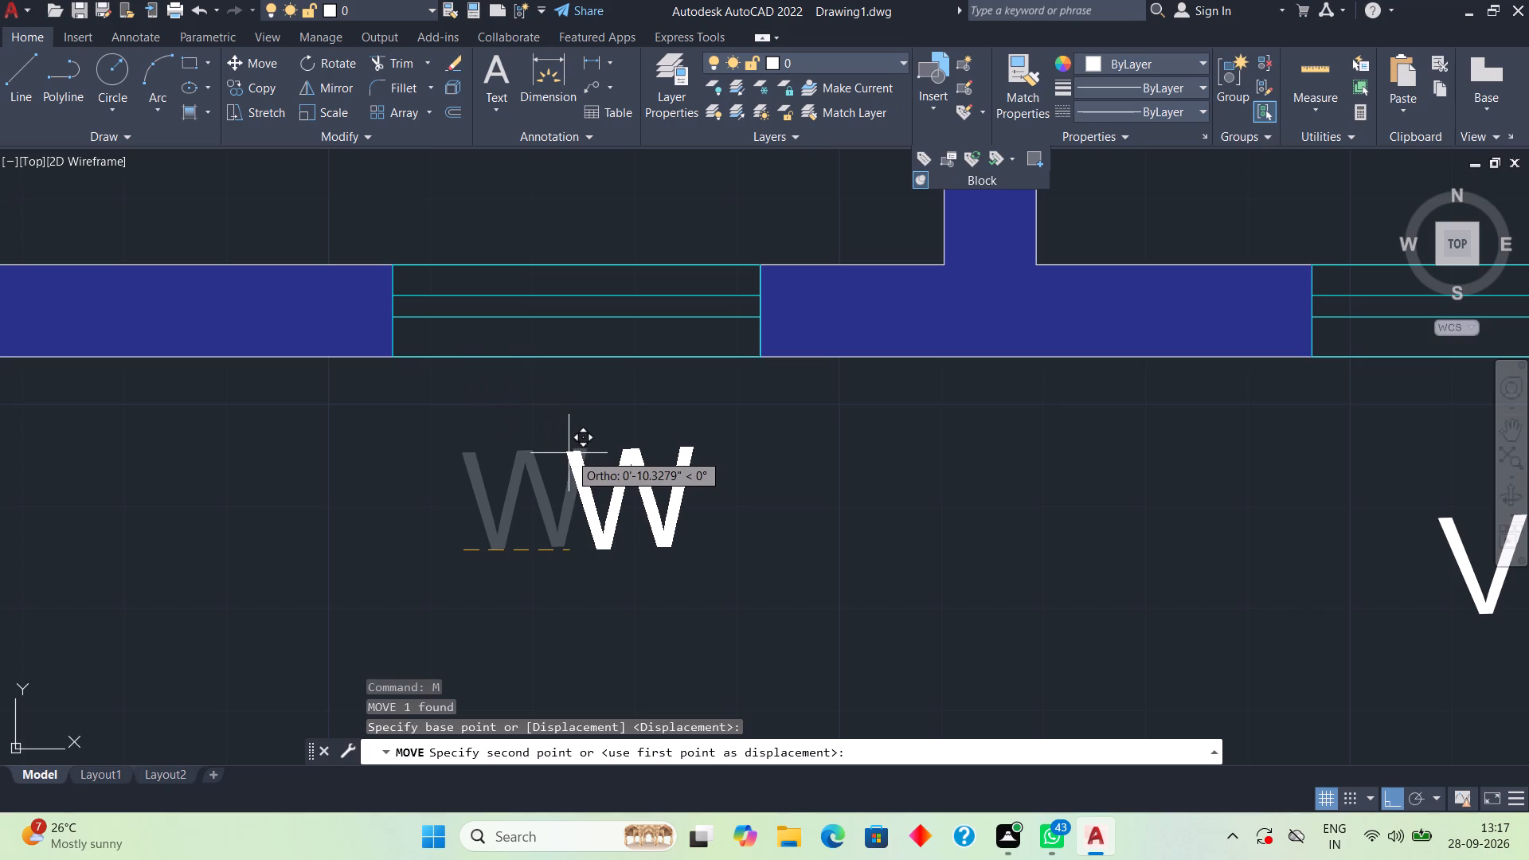
{"action": "left_click", "coordinate": [569, 453]}
Move the W label slightly southwest so it sits nearer the centre of the kitchen's south window.
{"action": "middle_click_drag", "start_coordinate": [605, 482], "coordinate": [489, 510]}
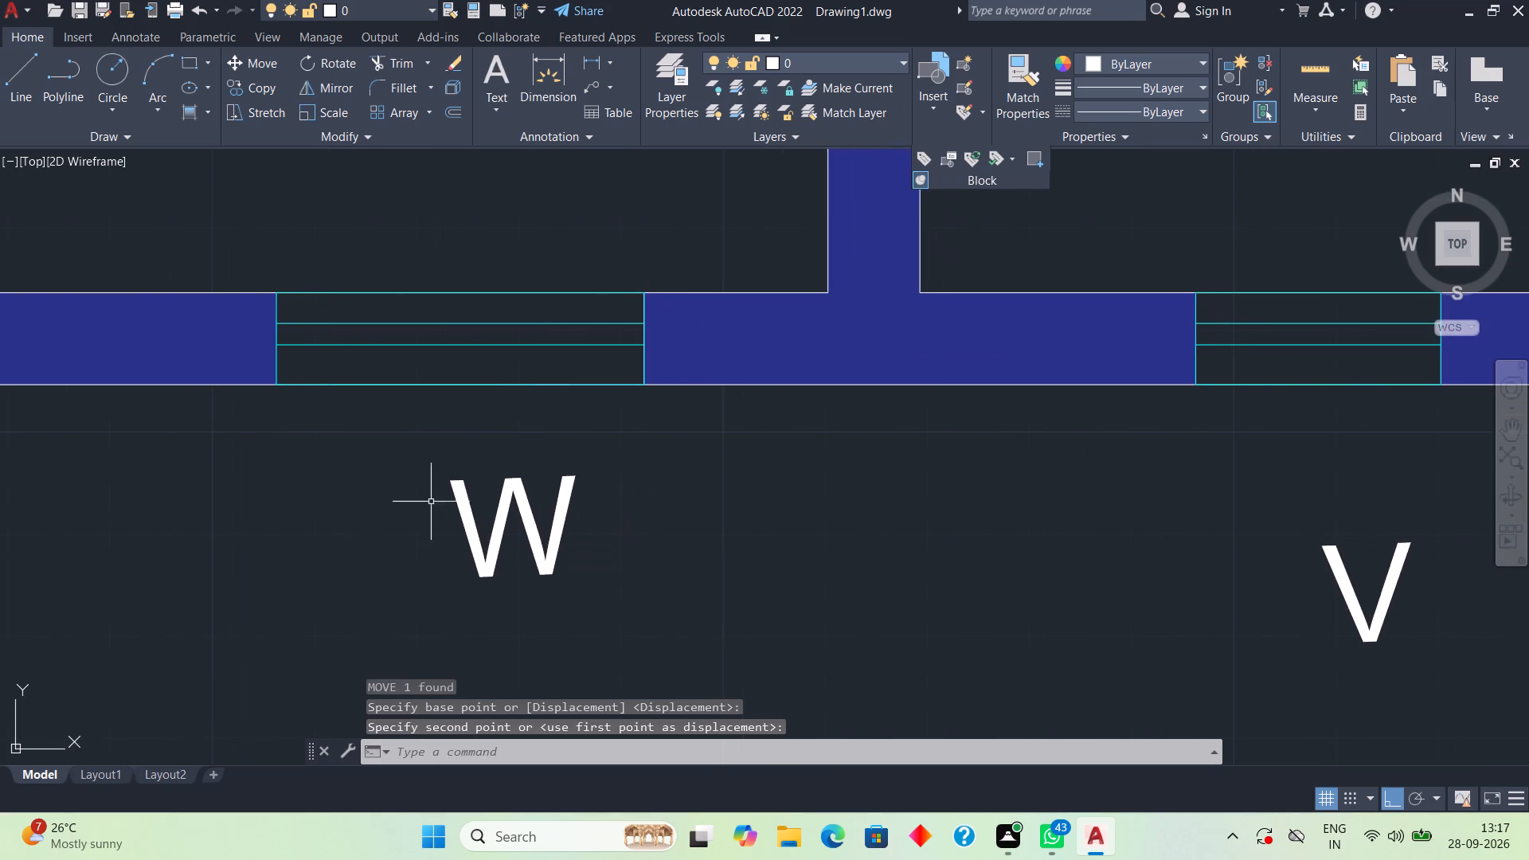
{"action": "left_click", "coordinate": [535, 516]}
{"action": "type", "text": "M"}
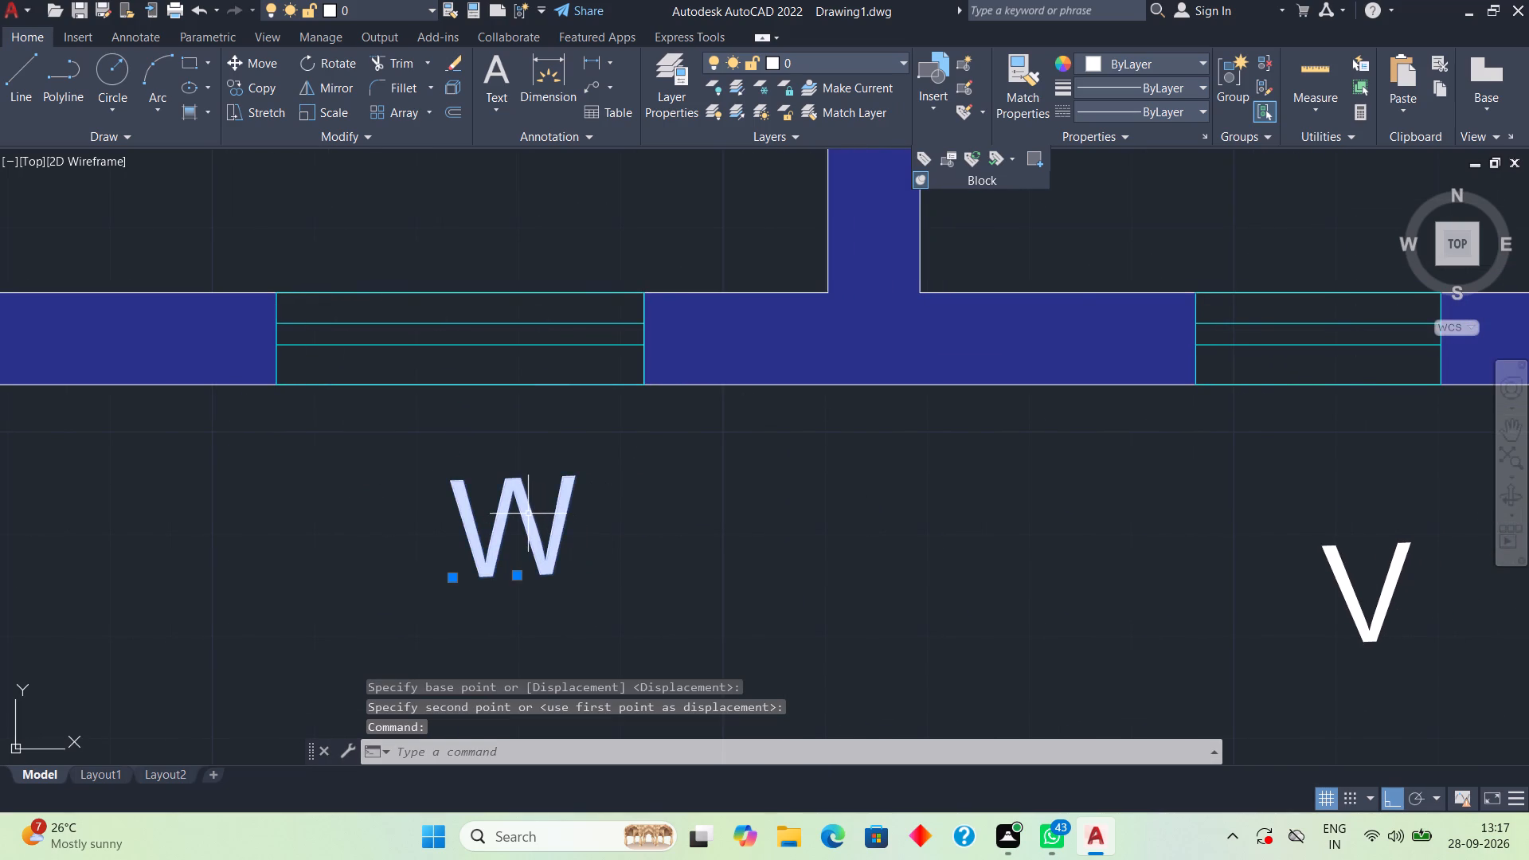
{"action": "key", "text": "space"}
{"action": "left_click", "coordinate": [528, 512]}
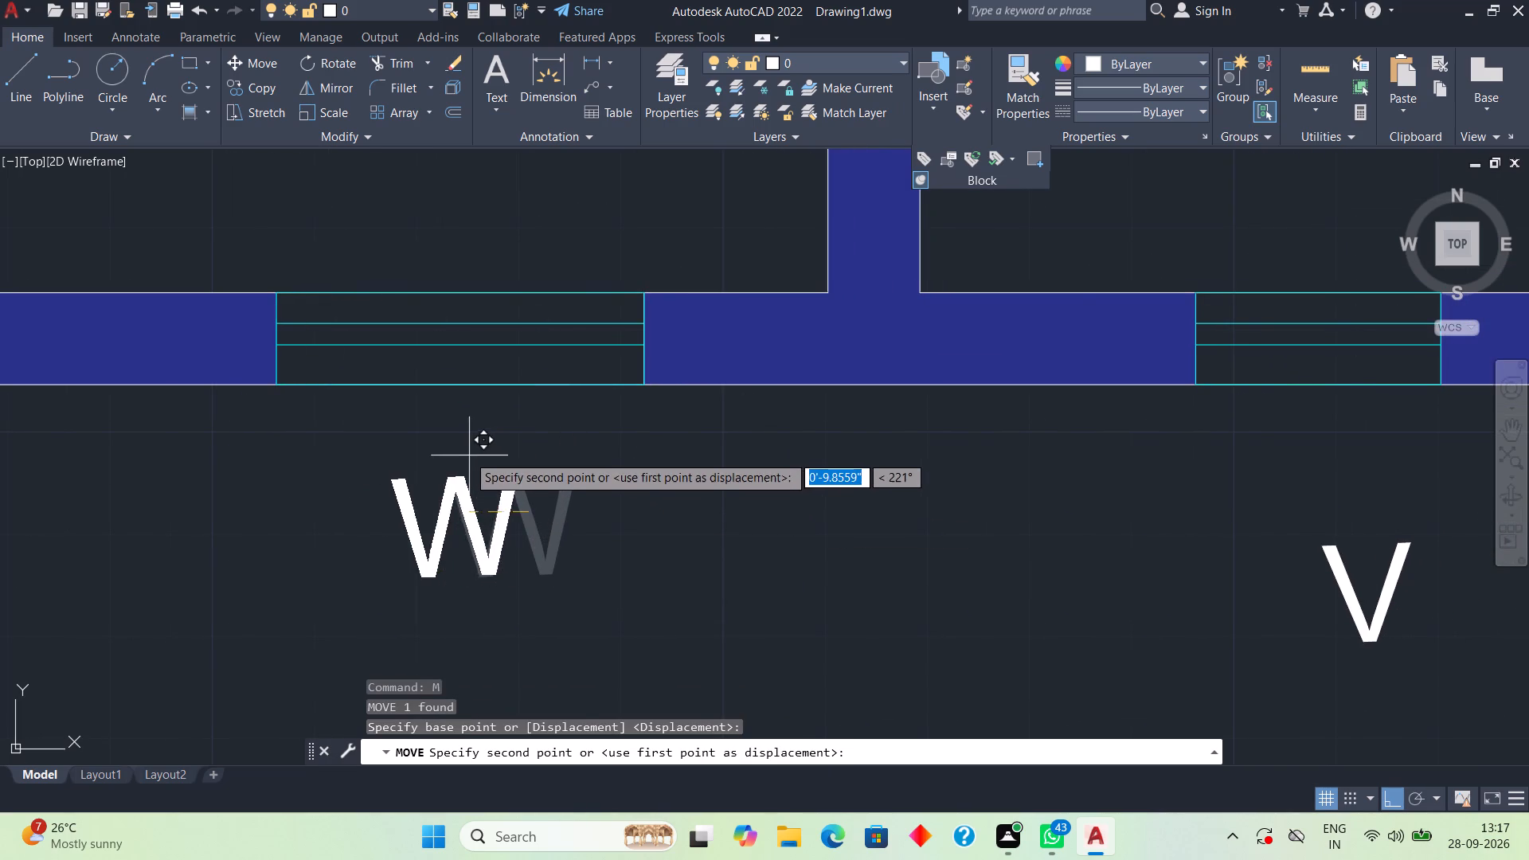
{"action": "left_click", "coordinate": [463, 444]}
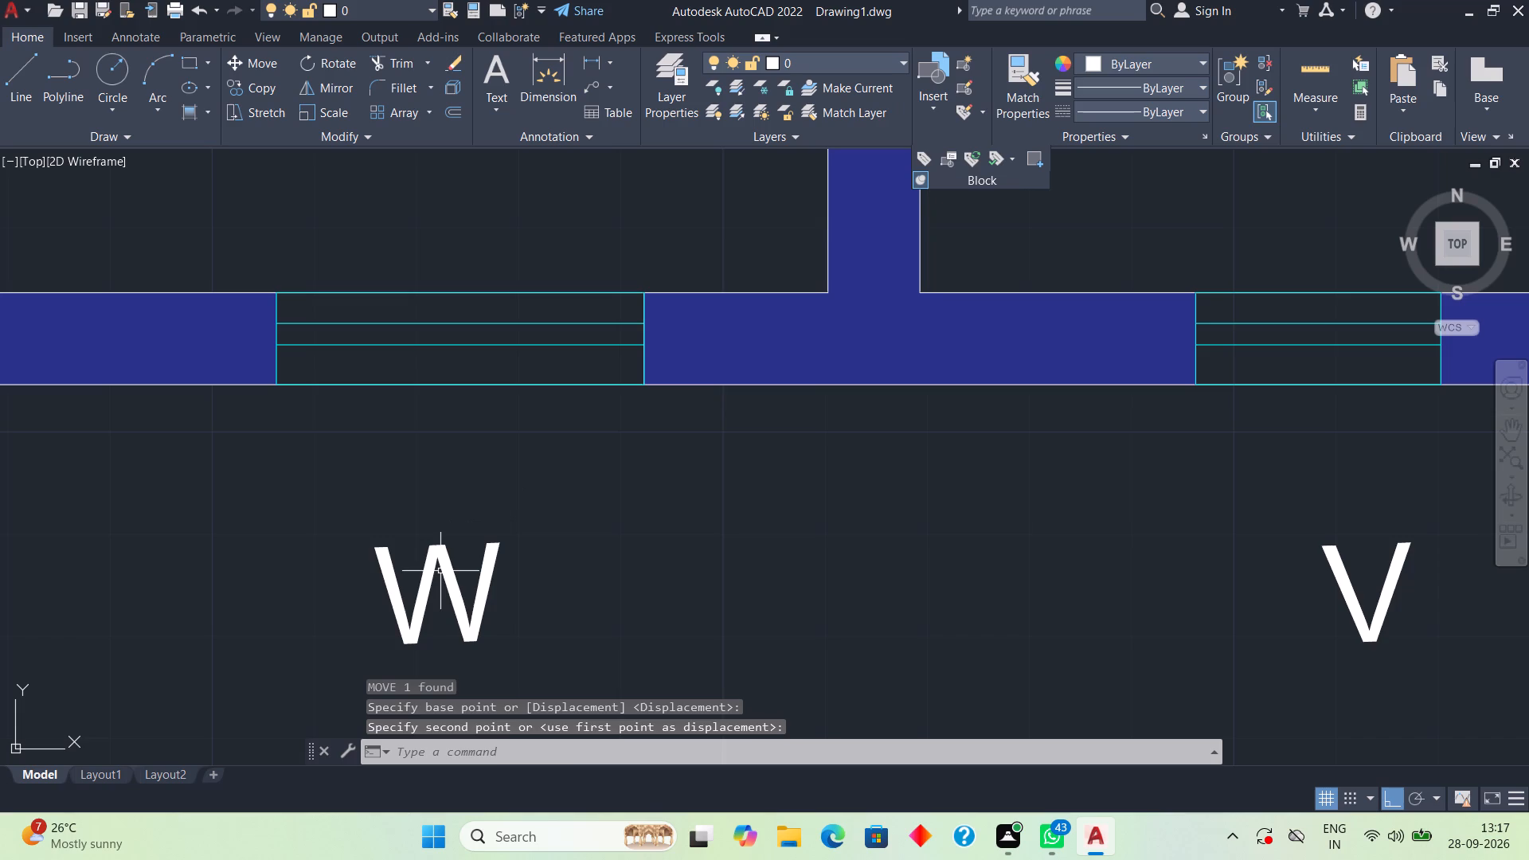
Move the W label about 11" north to sit close beneath the kitchen's south window.
{"action": "left_click", "coordinate": [440, 579]}
{"action": "left_click", "coordinate": [440, 579]}
{"action": "left_click", "coordinate": [451, 577]}
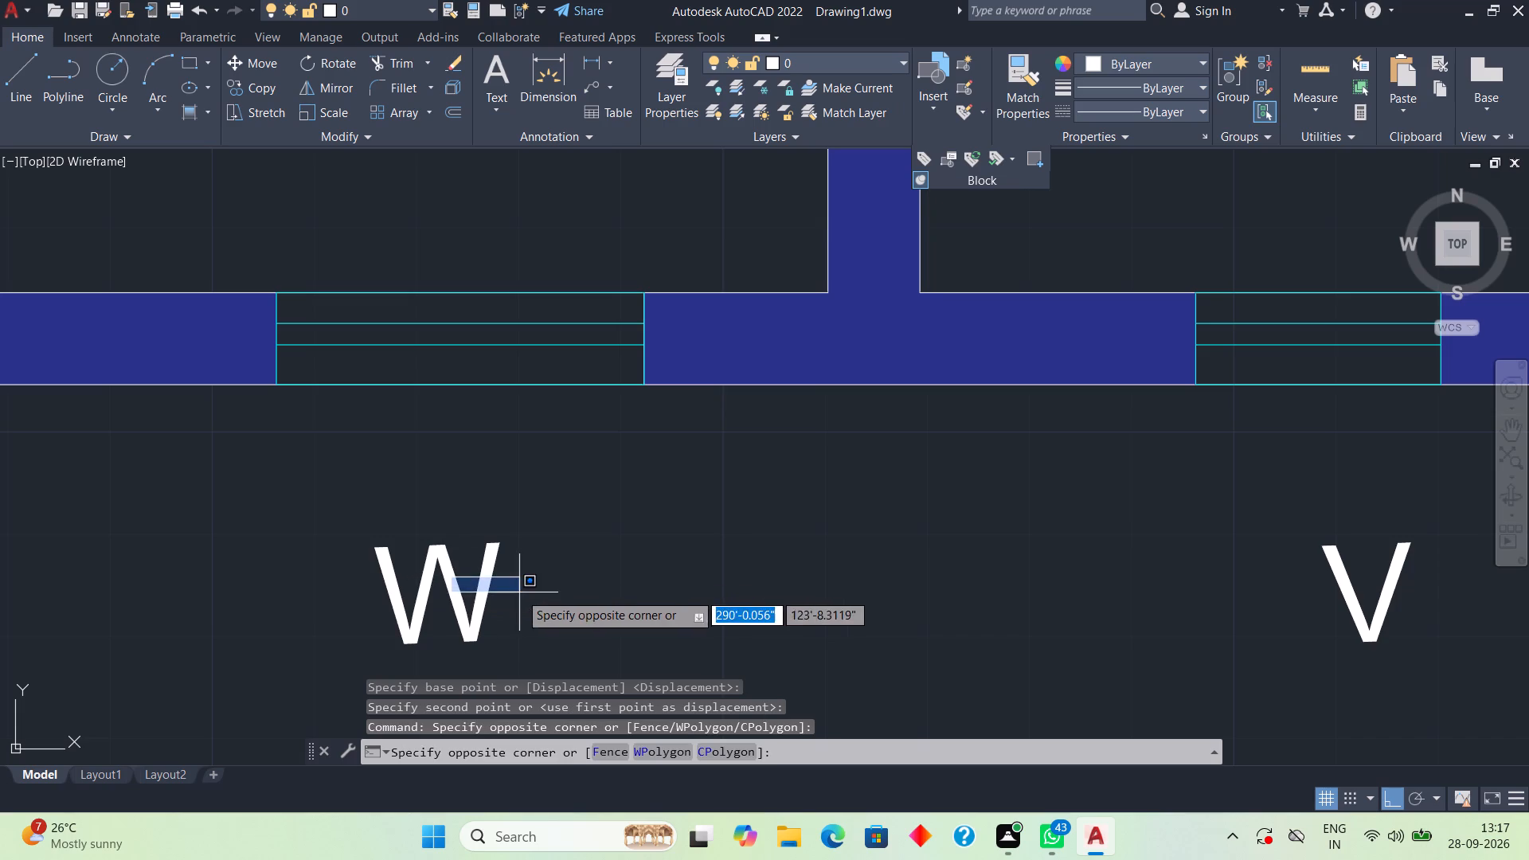
{"action": "left_click", "coordinate": [520, 592]}
{"action": "left_click", "coordinate": [507, 589]}
{"action": "left_click", "coordinate": [447, 573]}
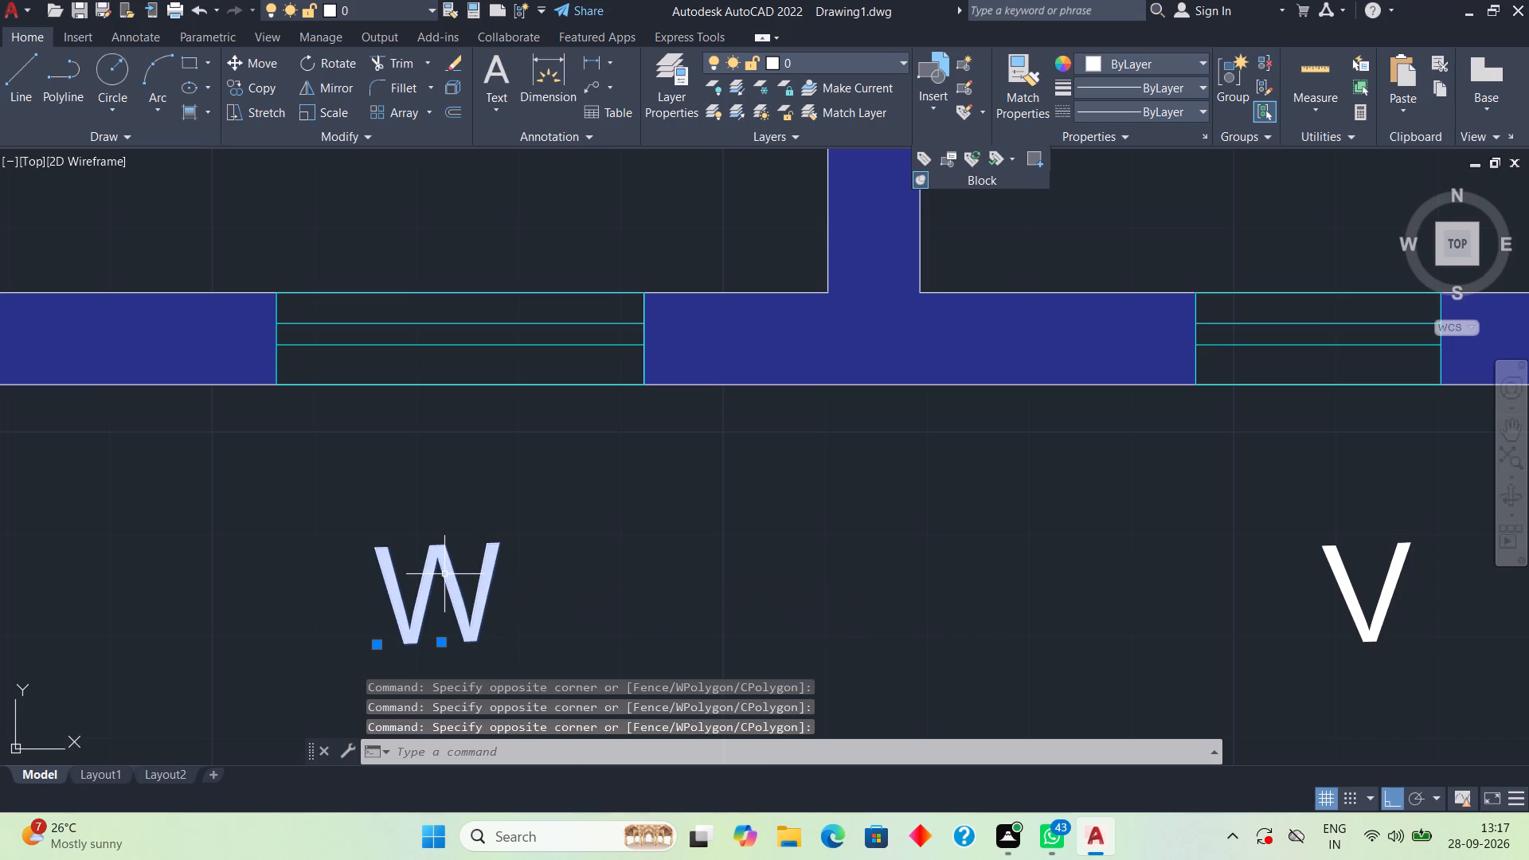
{"action": "type", "text": "M"}
{"action": "key", "text": "space"}
{"action": "left_click", "coordinate": [444, 574]}
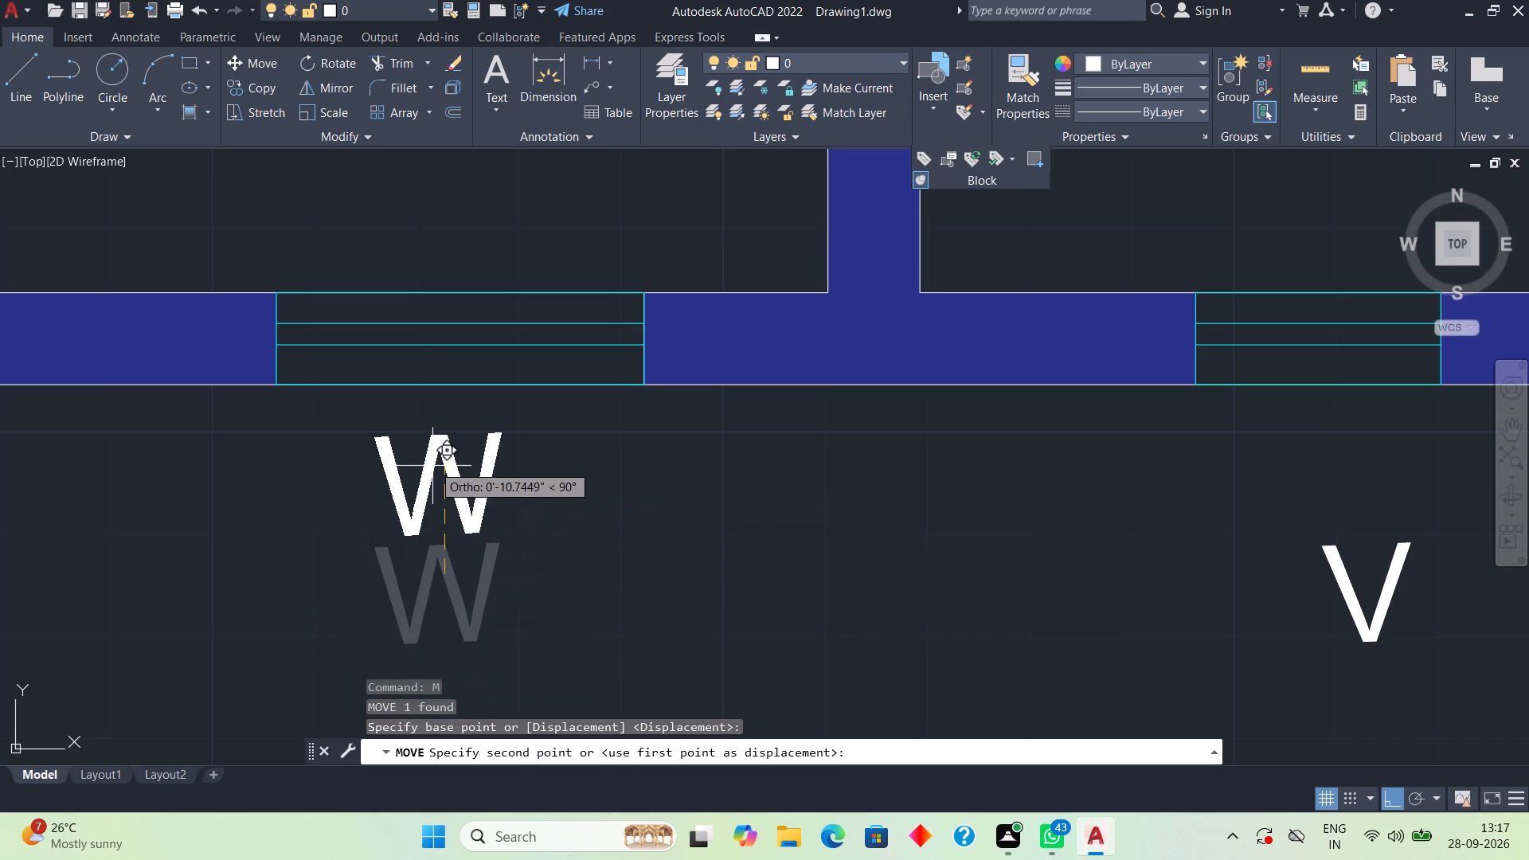
{"action": "left_click", "coordinate": [430, 457]}
Move the V label north to sit just beneath the ventilator in the staircase's south wall.
{"action": "scroll", "coordinate": [553, 522], "scroll_direction": "down", "scroll_amount": 2}
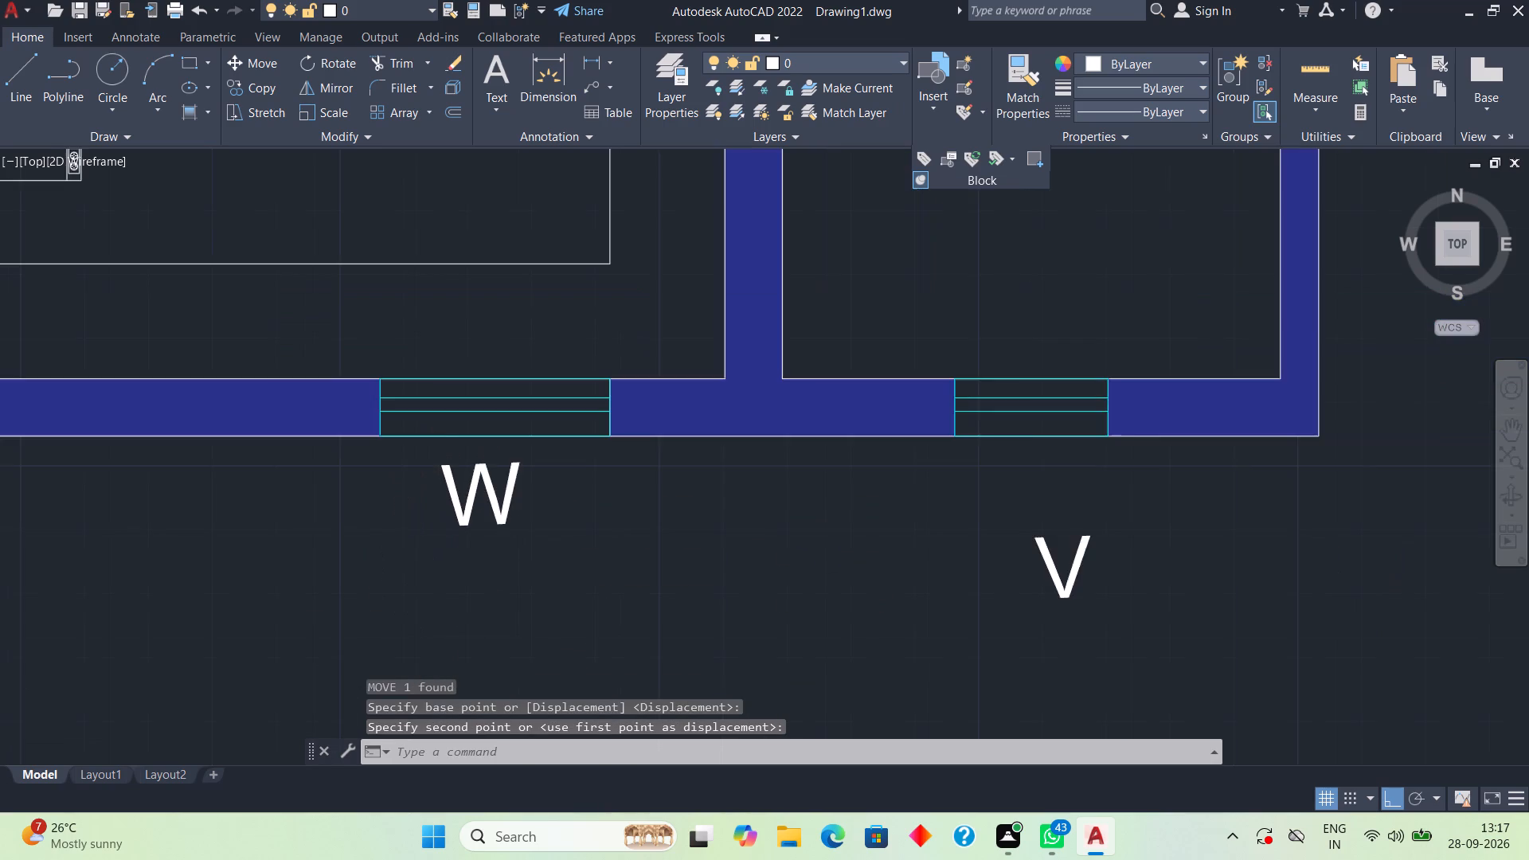
{"action": "scroll", "coordinate": [553, 522], "scroll_direction": "down", "scroll_amount": 2}
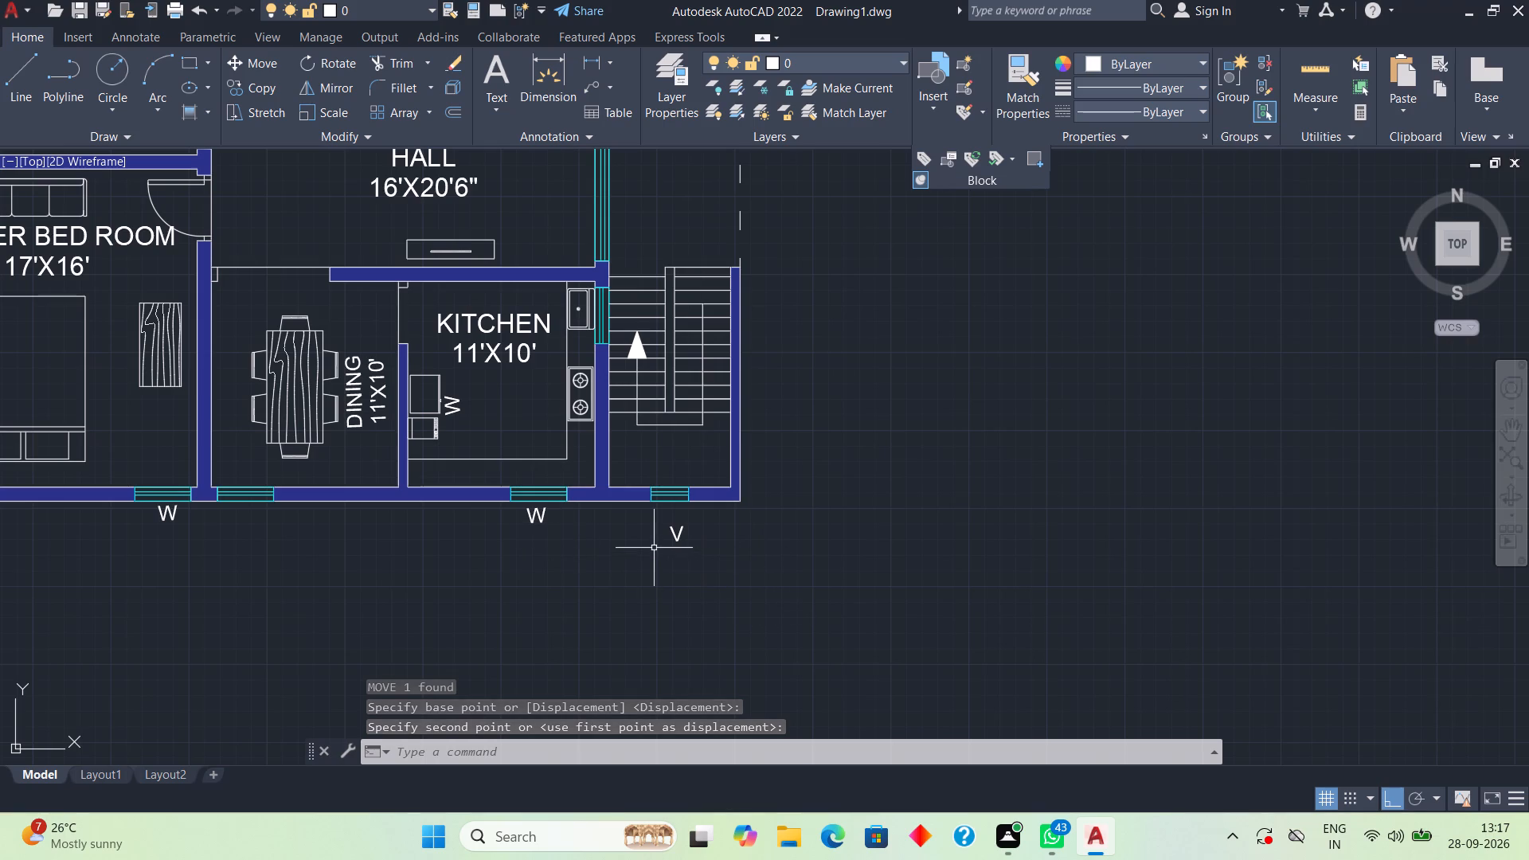
{"action": "scroll", "coordinate": [655, 547], "scroll_direction": "up", "scroll_amount": 2}
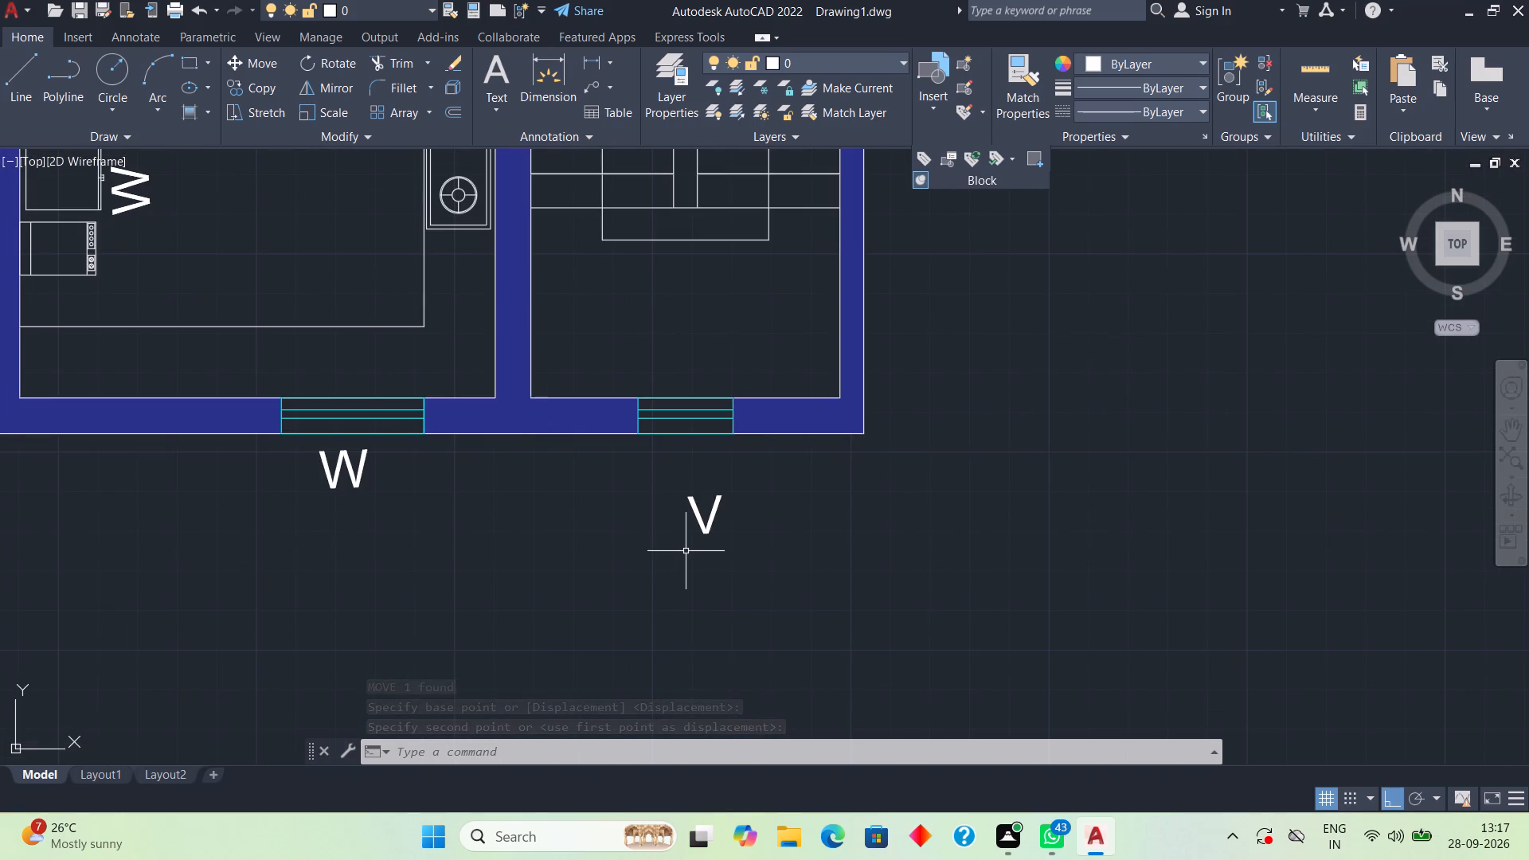
{"action": "scroll", "coordinate": [601, 654], "scroll_direction": "up", "scroll_amount": 1}
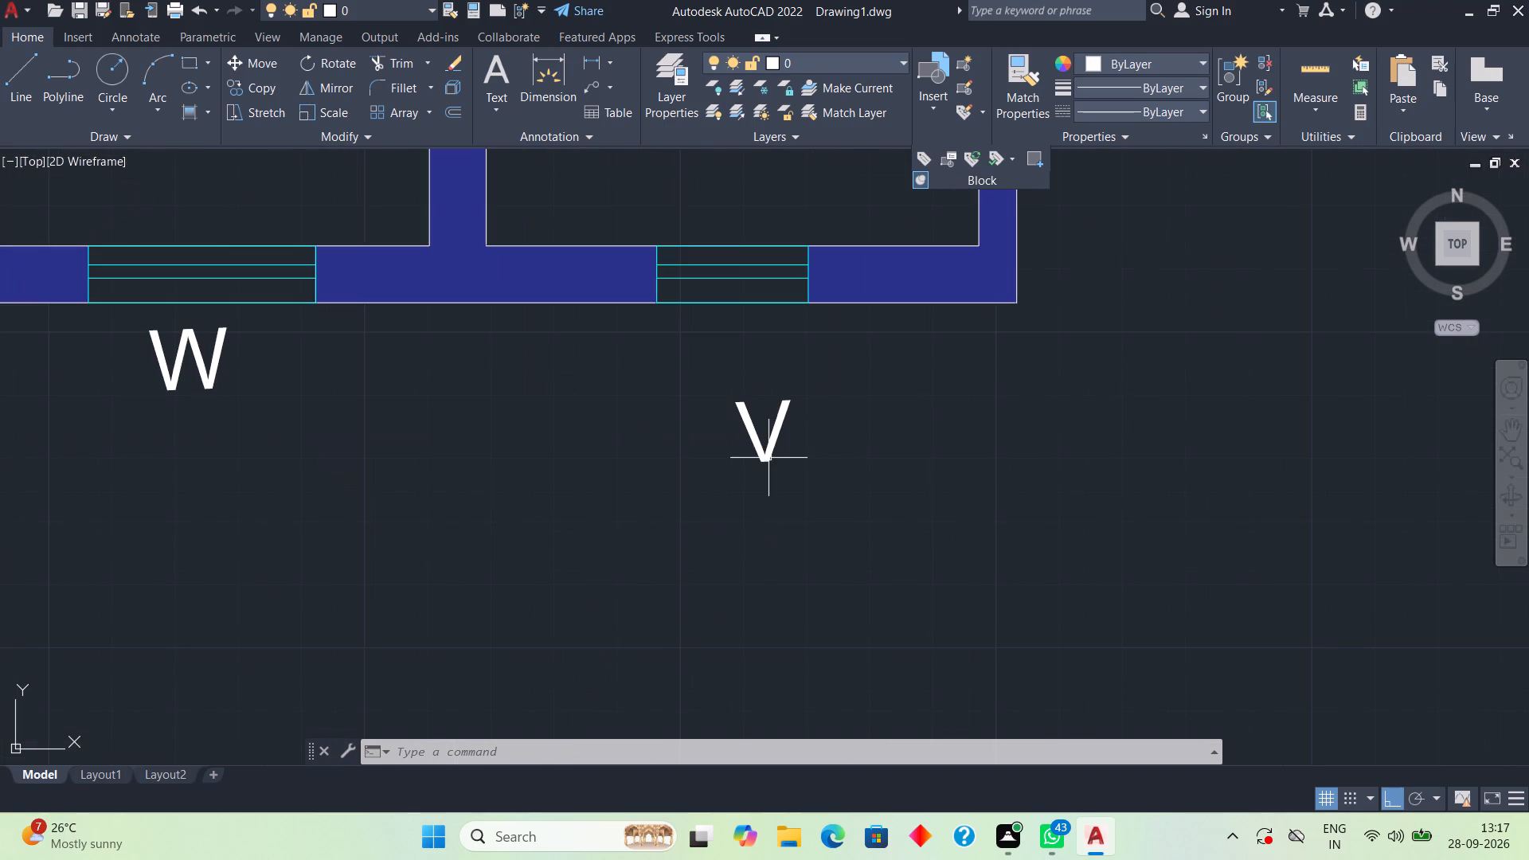
{"action": "left_click", "coordinate": [768, 458]}
{"action": "type", "text": "M"}
{"action": "key", "text": "space"}
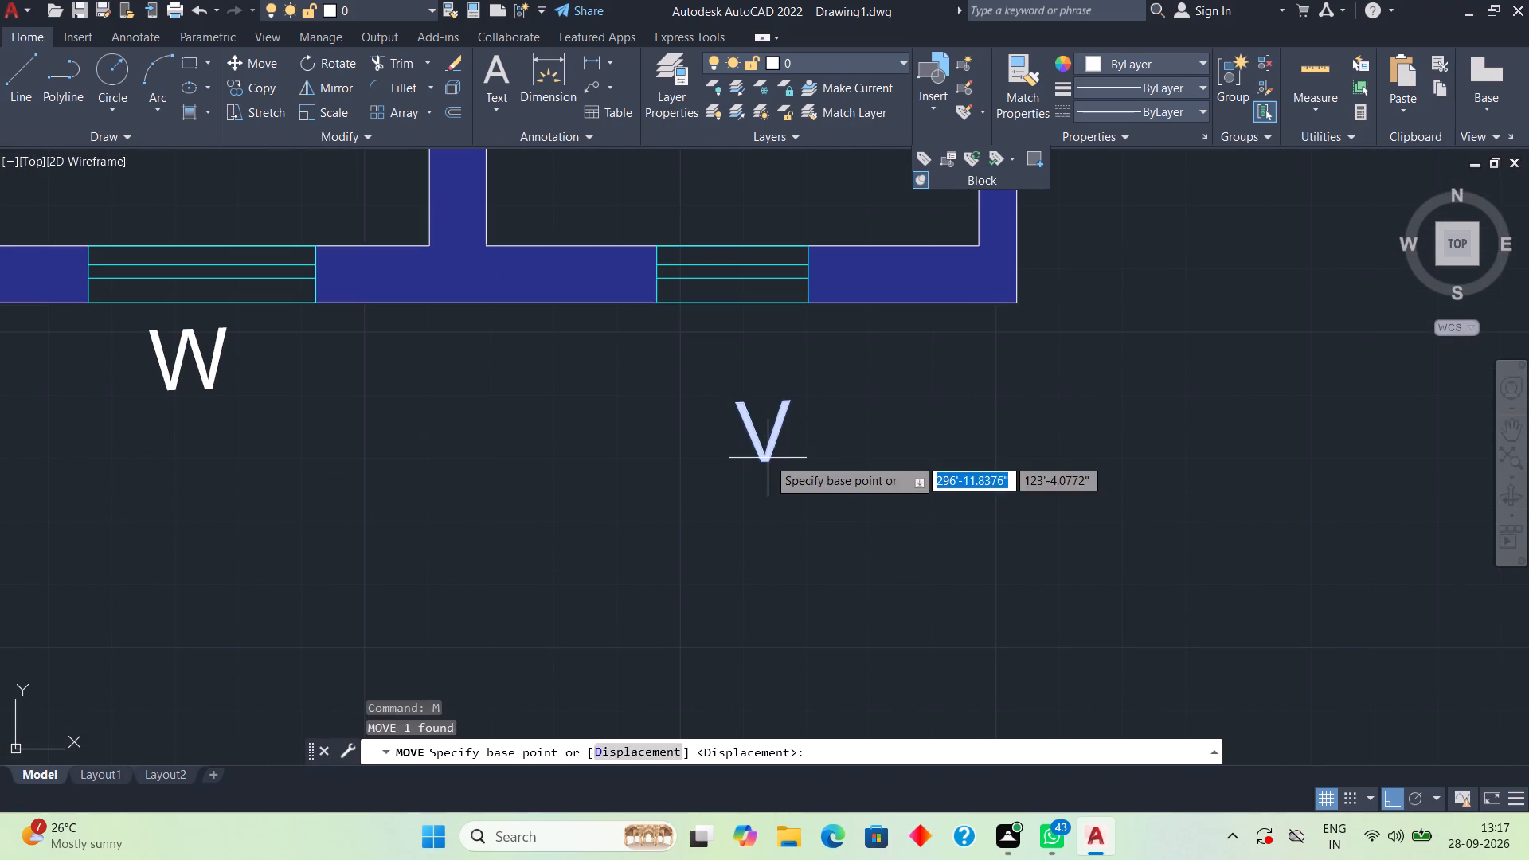
{"action": "left_click", "coordinate": [768, 458]}
{"action": "left_click", "coordinate": [698, 369]}
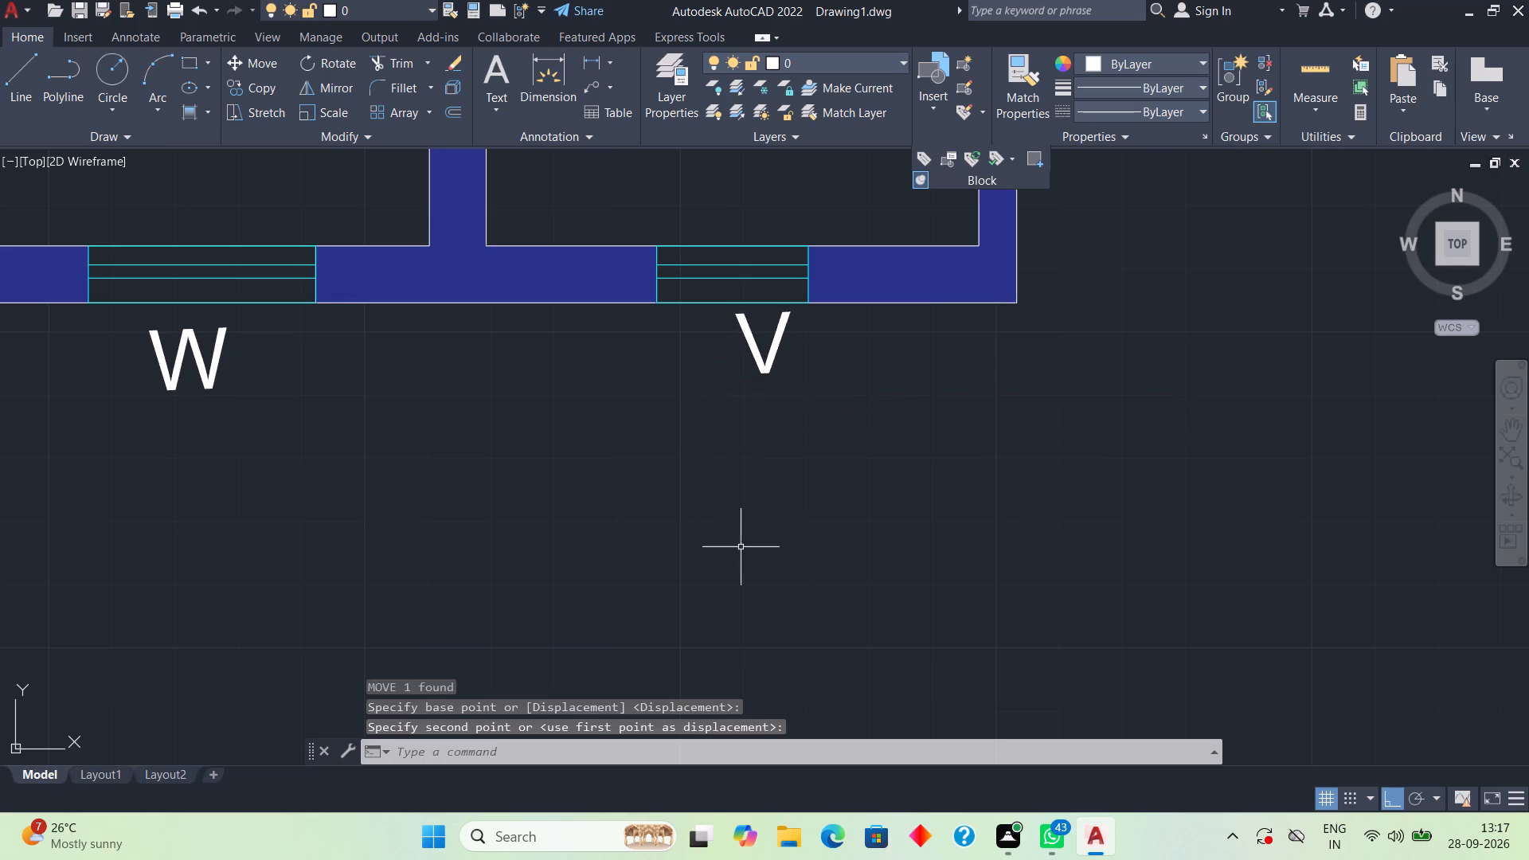
Erase the stray DINING 11'X10' text lying outside the floor plan to its northeast.
{"action": "scroll", "coordinate": [742, 557], "scroll_direction": "down", "scroll_amount": 3}
{"action": "middle_click_drag", "start_coordinate": [833, 501], "coordinate": [1136, 630]}
{"action": "scroll", "coordinate": [1136, 630], "scroll_direction": "down", "scroll_amount": 2}
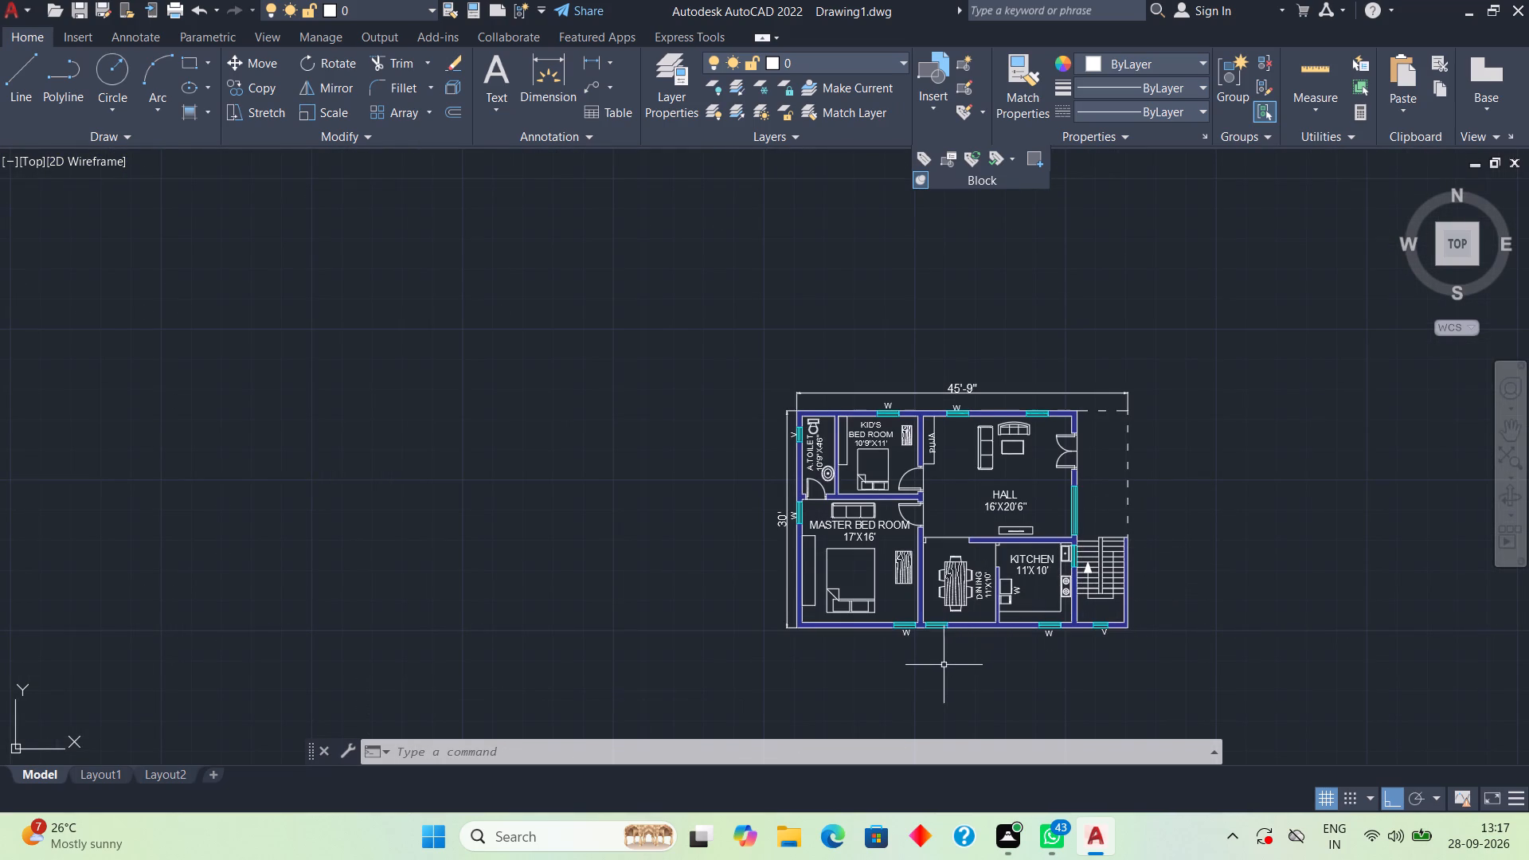
{"action": "scroll", "coordinate": [1017, 551], "scroll_direction": "down", "scroll_amount": 5}
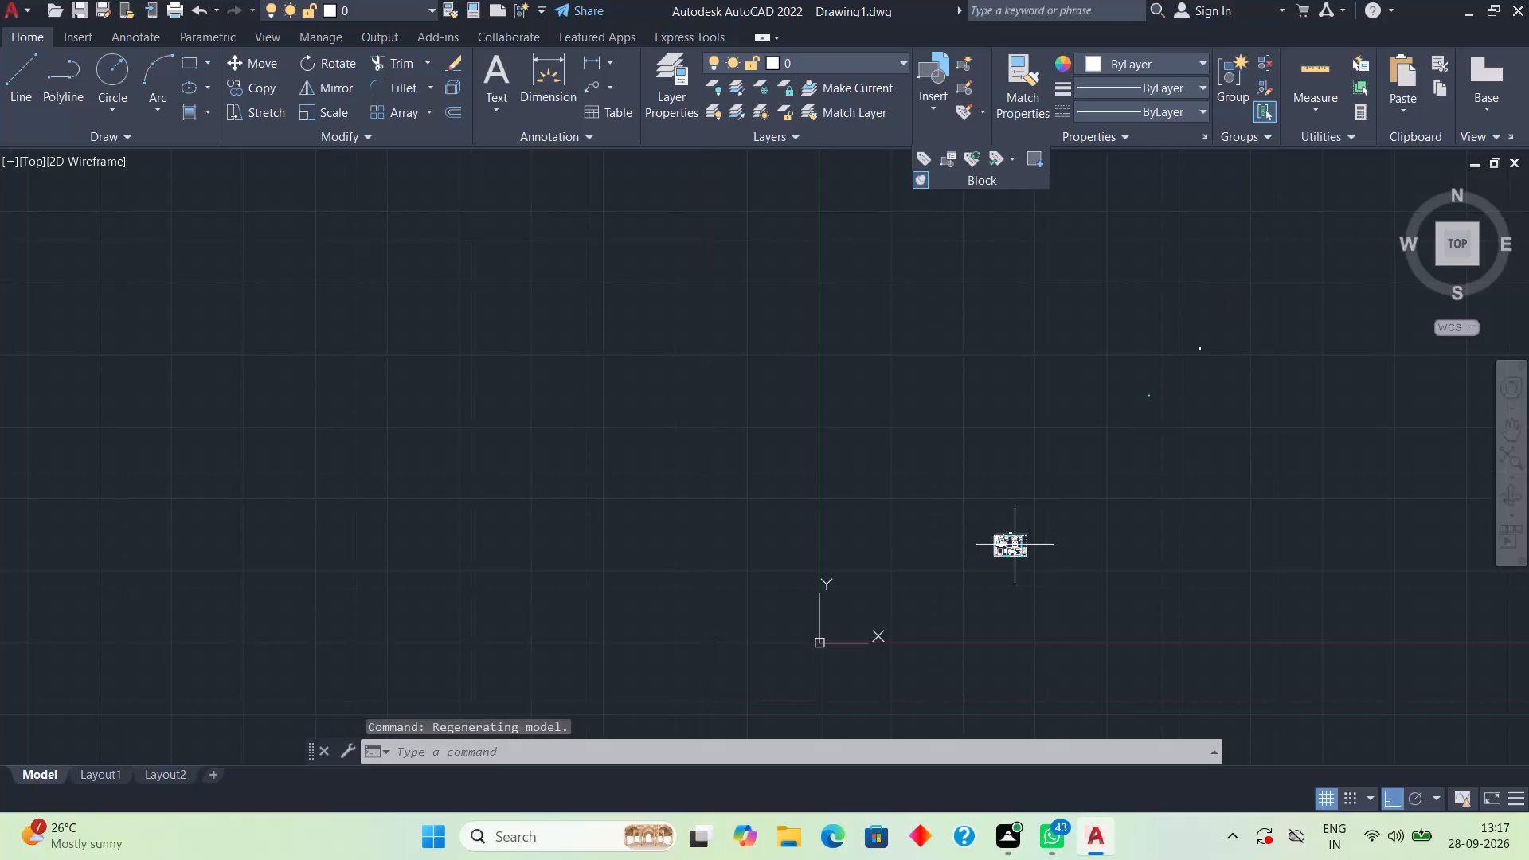
{"action": "scroll", "coordinate": [1242, 367], "scroll_direction": "up", "scroll_amount": 3}
{"action": "scroll", "coordinate": [1063, 350], "scroll_direction": "up", "scroll_amount": 3}
{"action": "middle_click_drag", "start_coordinate": [1058, 340], "coordinate": [1047, 416]}
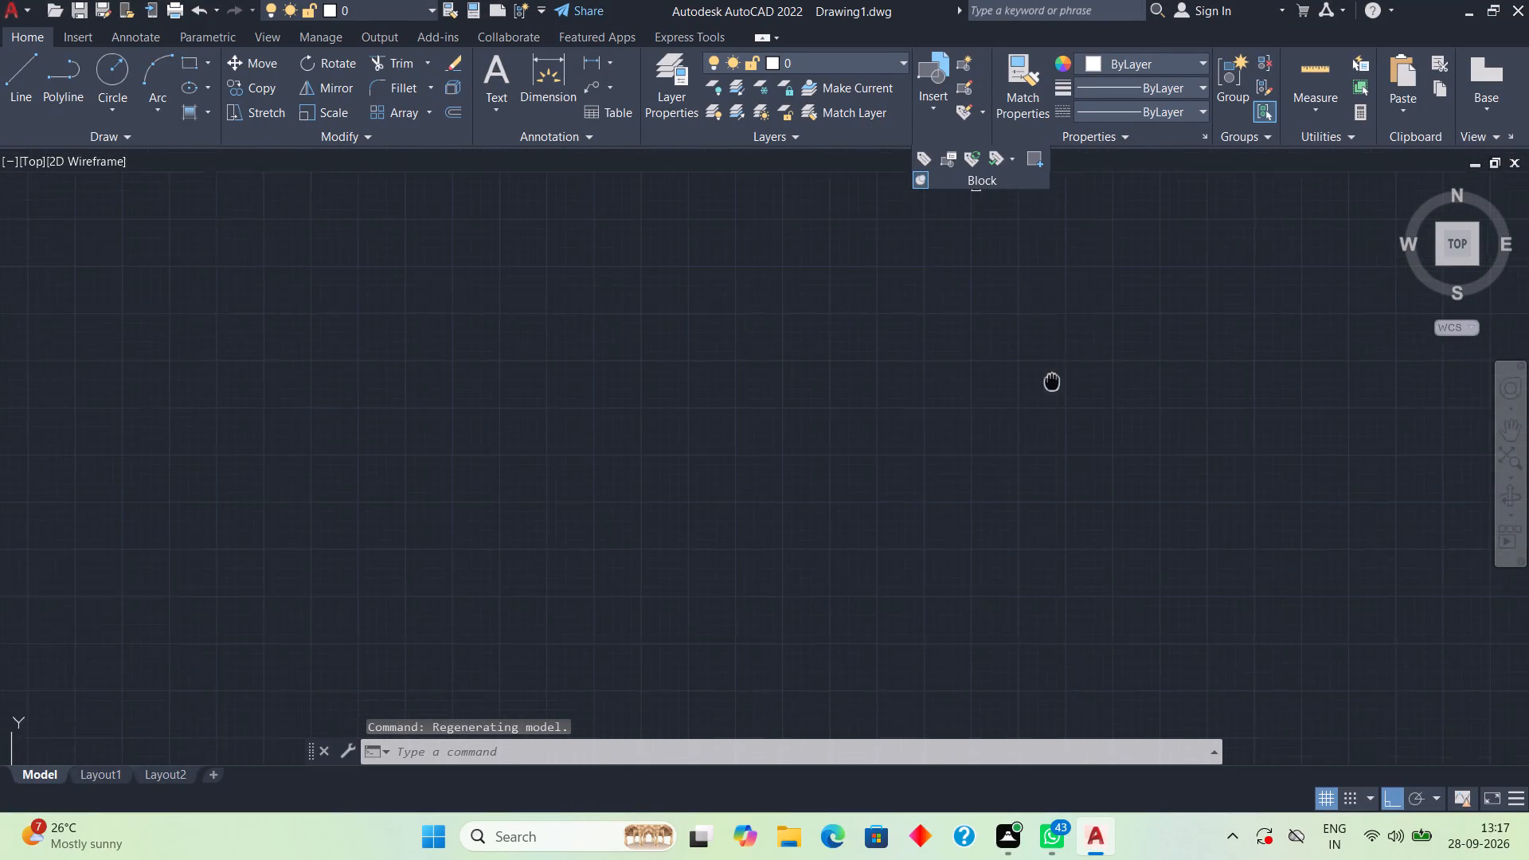
{"action": "middle_click_drag", "start_coordinate": [1047, 416], "coordinate": [1027, 614]}
{"action": "left_click_drag", "start_coordinate": [928, 362], "coordinate": [931, 383]}
{"action": "left_click_drag", "start_coordinate": [960, 471], "coordinate": [970, 469]}
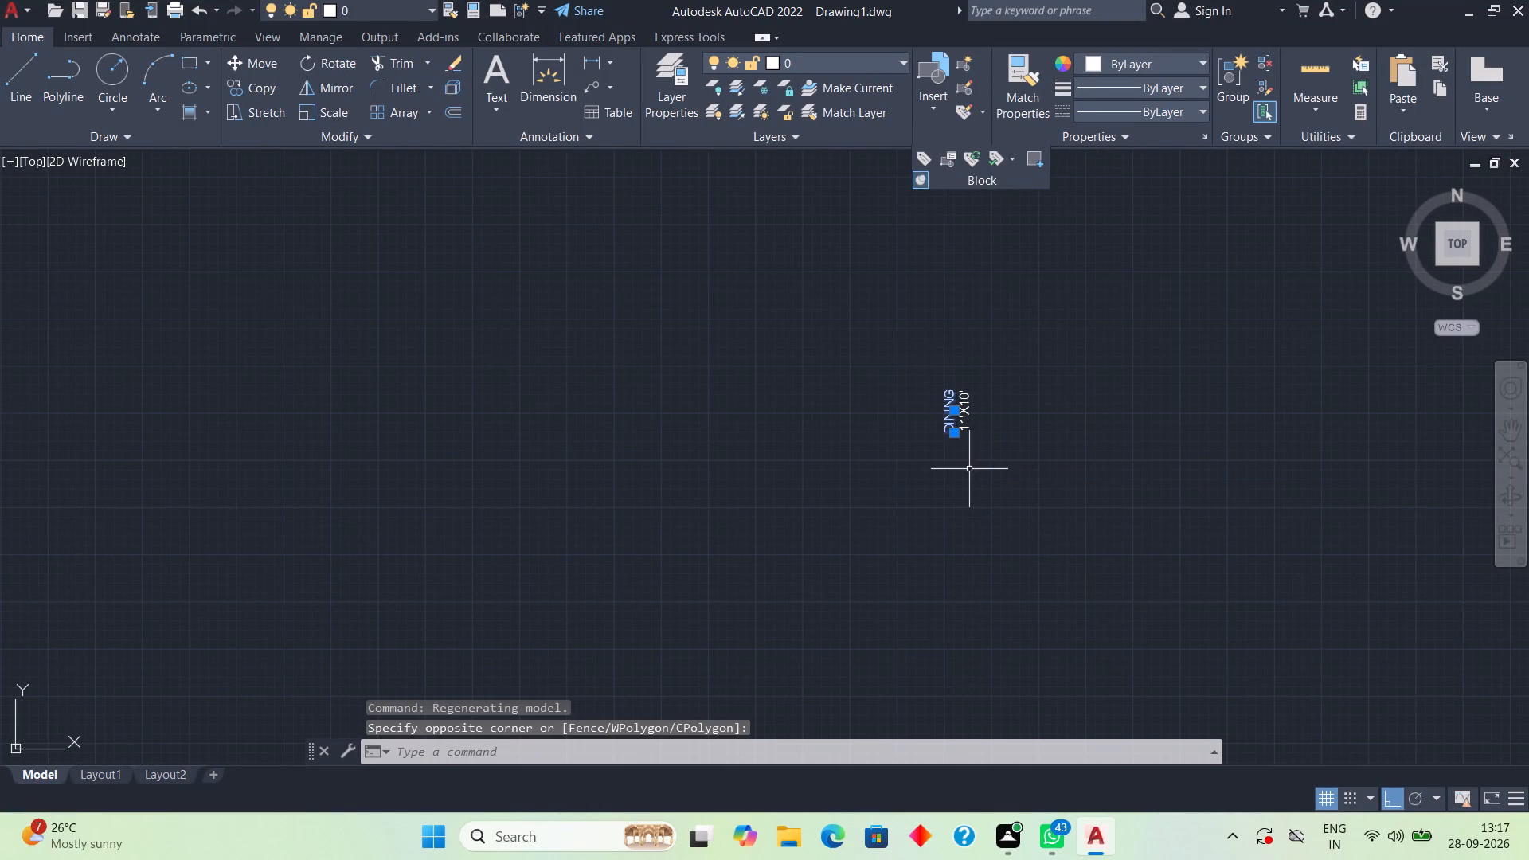
{"action": "left_click_drag", "start_coordinate": [970, 469], "coordinate": [969, 469]}
{"action": "left_click", "coordinate": [885, 362]}
{"action": "left_click", "coordinate": [995, 504]}
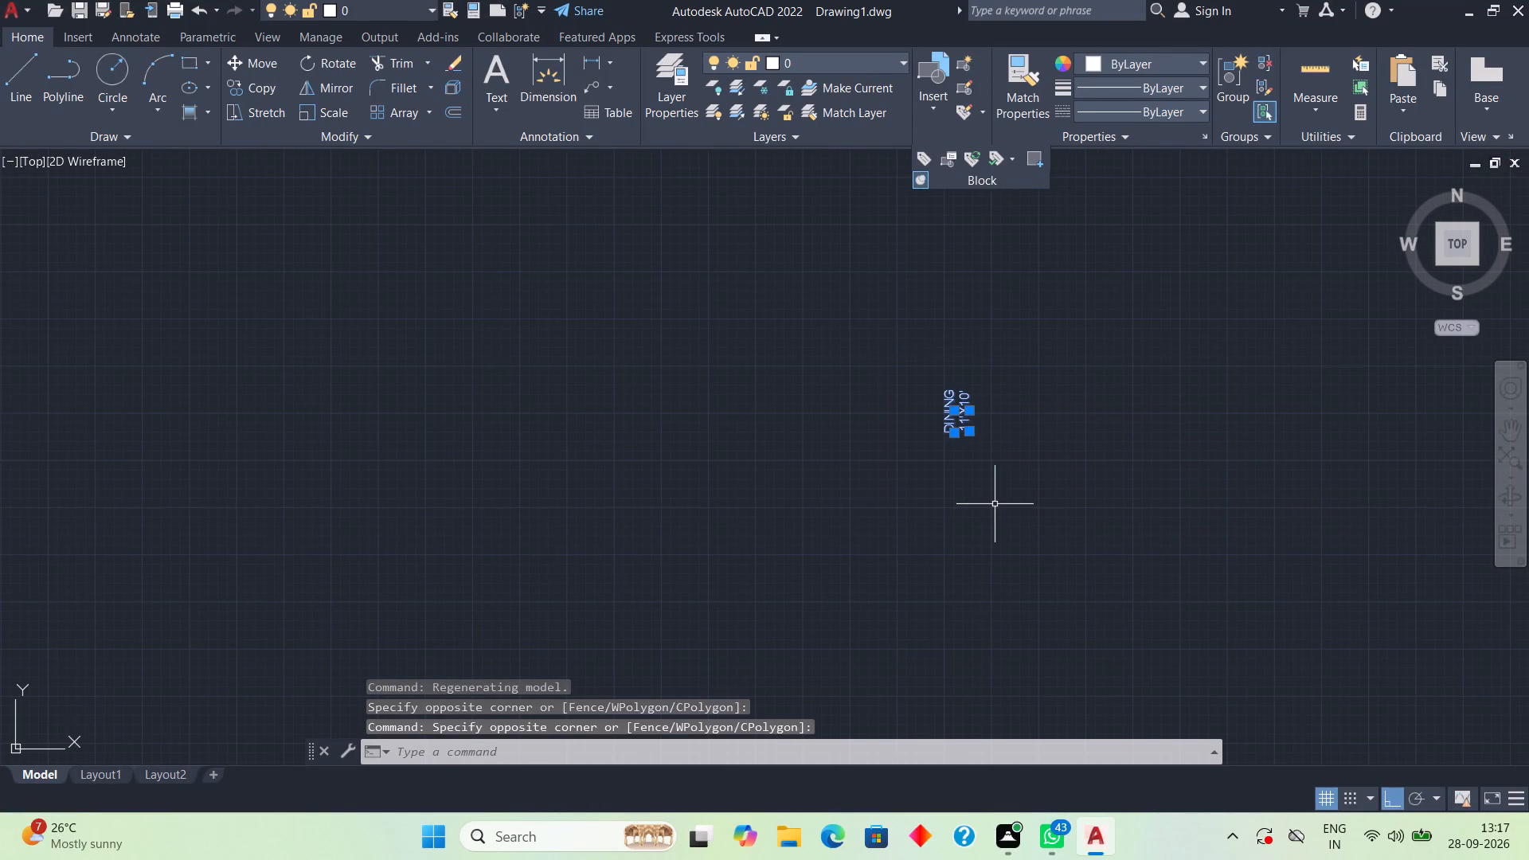
{"action": "key", "text": "Delete"}
Erase the leftover window symbol lying far northeast of the floor plan.
{"action": "scroll", "coordinate": [995, 501], "scroll_direction": "down", "scroll_amount": 7}
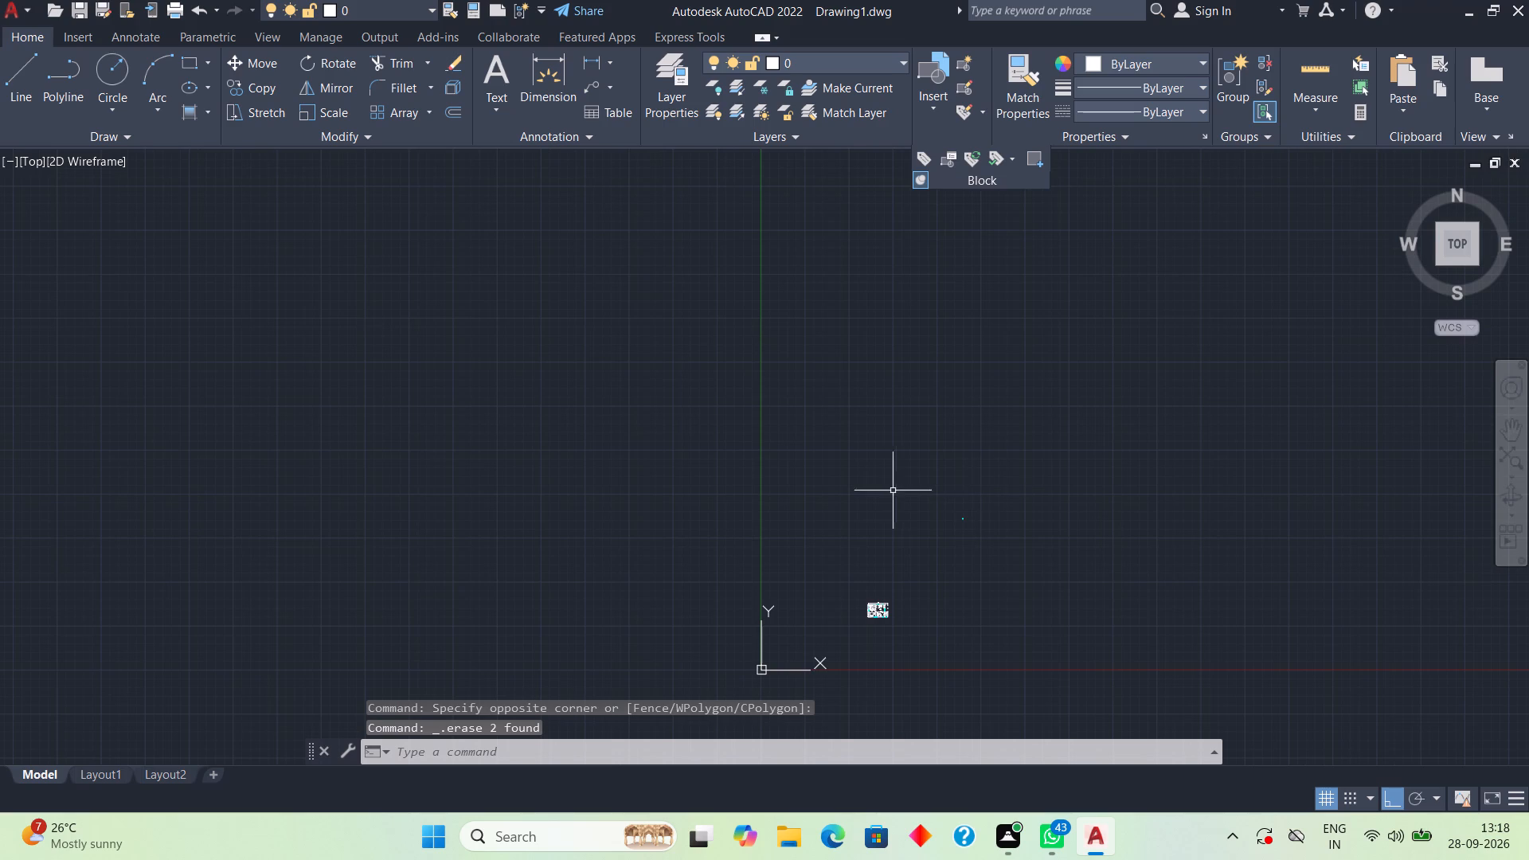
{"action": "scroll", "coordinate": [909, 506], "scroll_direction": "up", "scroll_amount": 4}
{"action": "scroll", "coordinate": [1310, 608], "scroll_direction": "up", "scroll_amount": 2}
{"action": "scroll", "coordinate": [1086, 586], "scroll_direction": "up", "scroll_amount": 3}
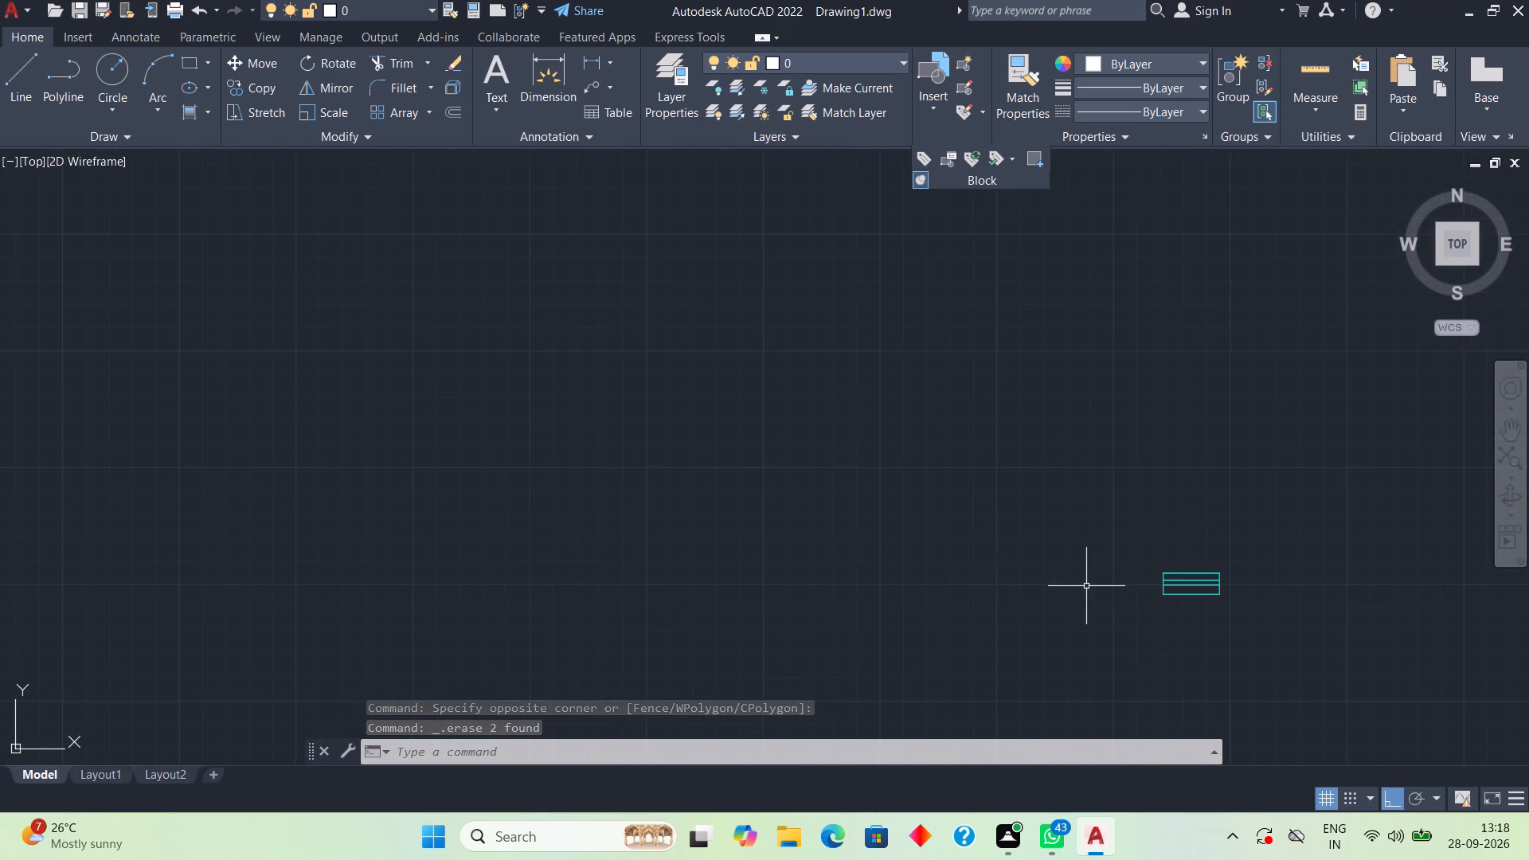
{"action": "left_click", "coordinate": [1079, 518]}
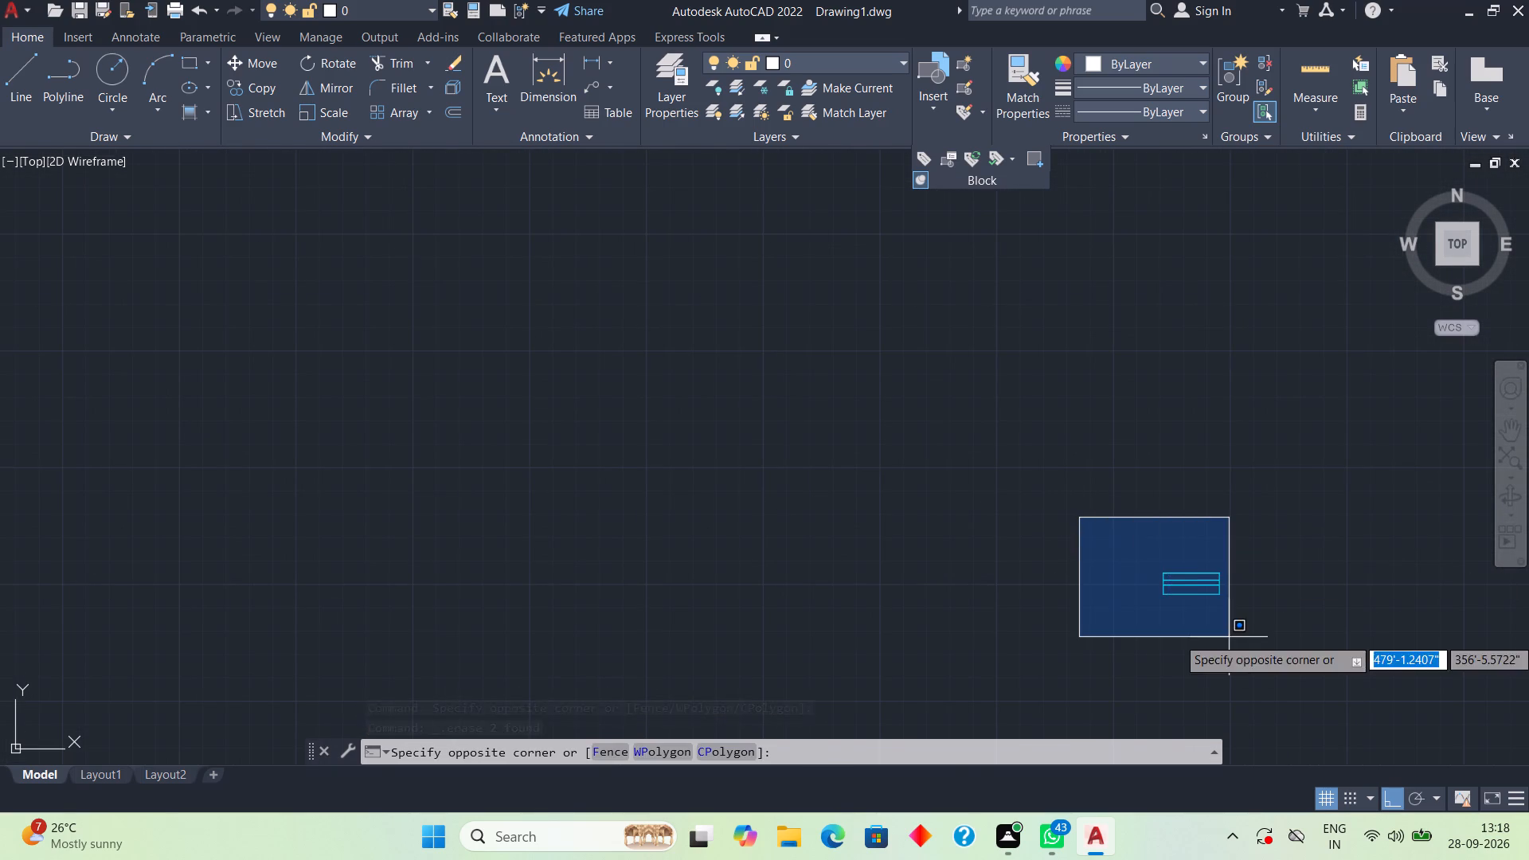
{"action": "left_click", "coordinate": [1230, 637]}
{"action": "key", "text": "Delete"}
Check the drawing space around the floor plan for any other stray objects.
{"action": "scroll", "coordinate": [1245, 627], "scroll_direction": "down", "scroll_amount": 7}
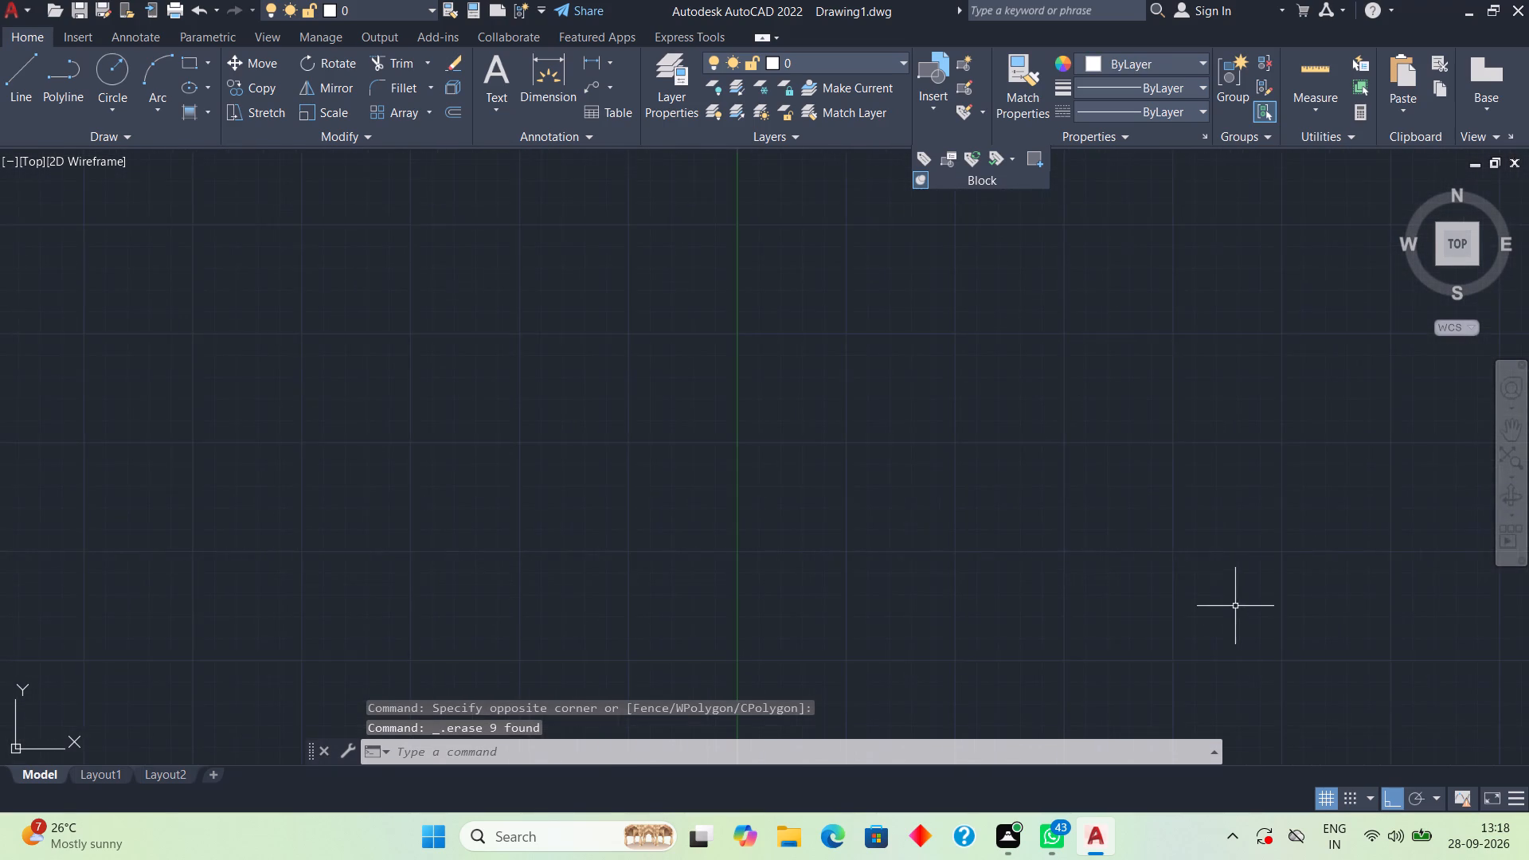
{"action": "scroll", "coordinate": [1226, 596], "scroll_direction": "down", "scroll_amount": 4}
{"action": "scroll", "coordinate": [1173, 543], "scroll_direction": "down", "scroll_amount": 1}
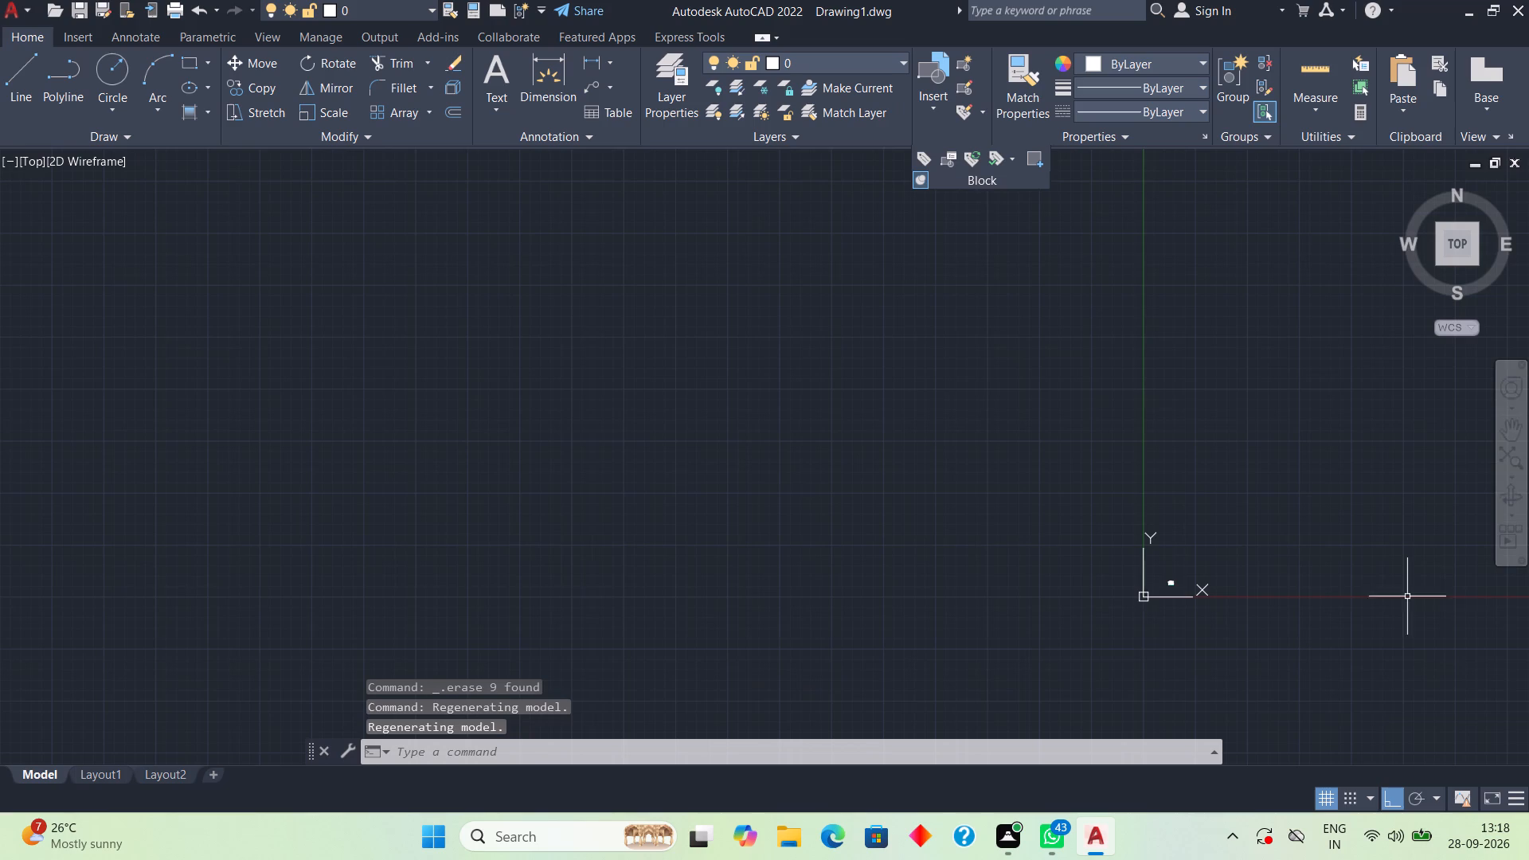
{"action": "middle_click_drag", "start_coordinate": [1406, 604], "coordinate": [923, 604]}
{"action": "scroll", "coordinate": [923, 604], "scroll_direction": "down", "scroll_amount": 1}
{"action": "scroll", "coordinate": [812, 610], "scroll_direction": "up", "scroll_amount": 3}
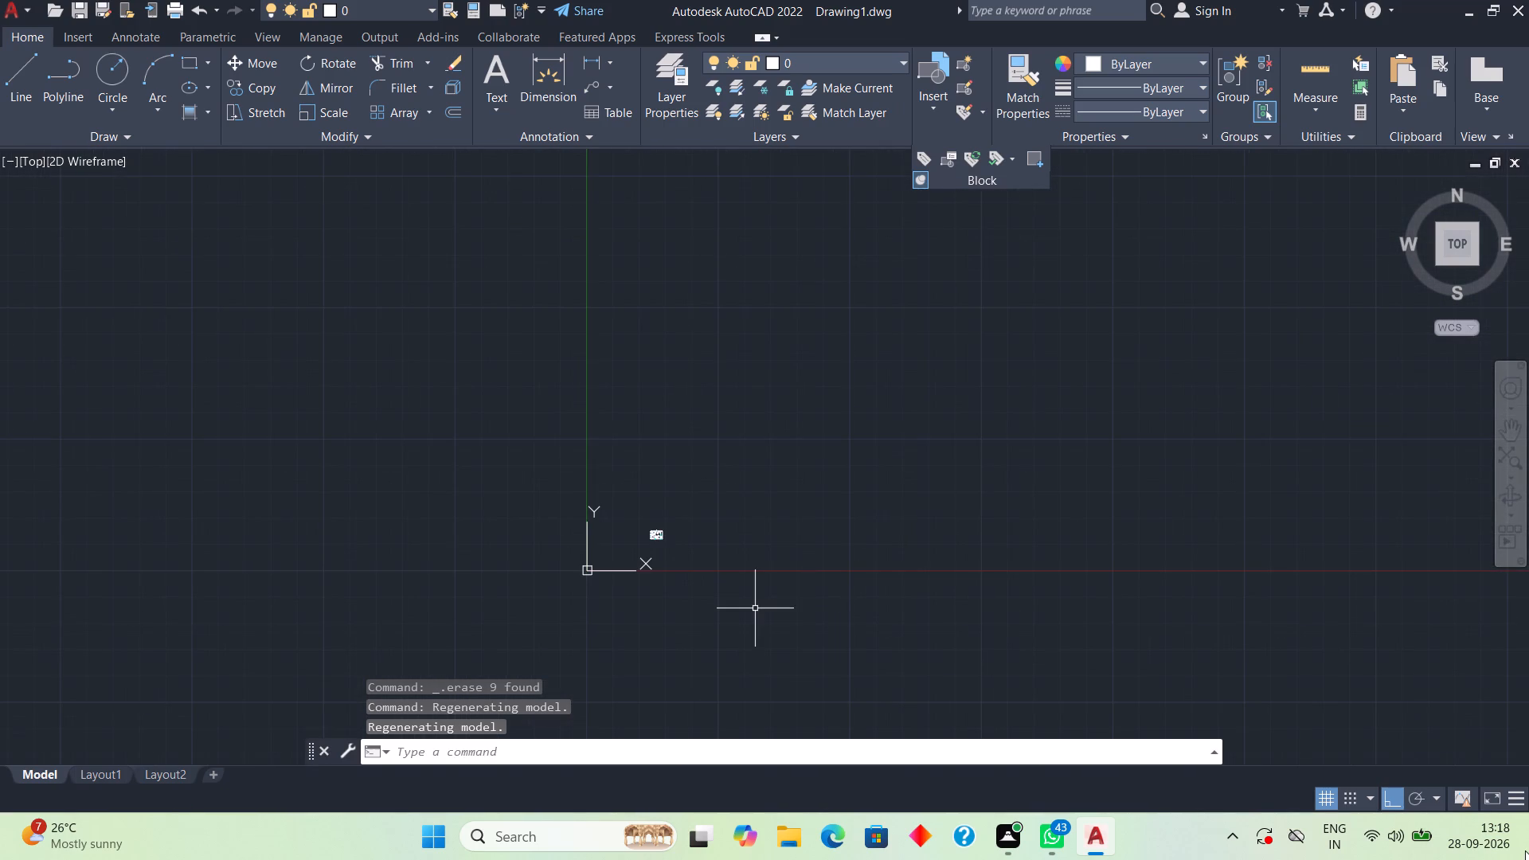
{"action": "scroll", "coordinate": [1524, 850], "scroll_direction": "up", "scroll_amount": 2}
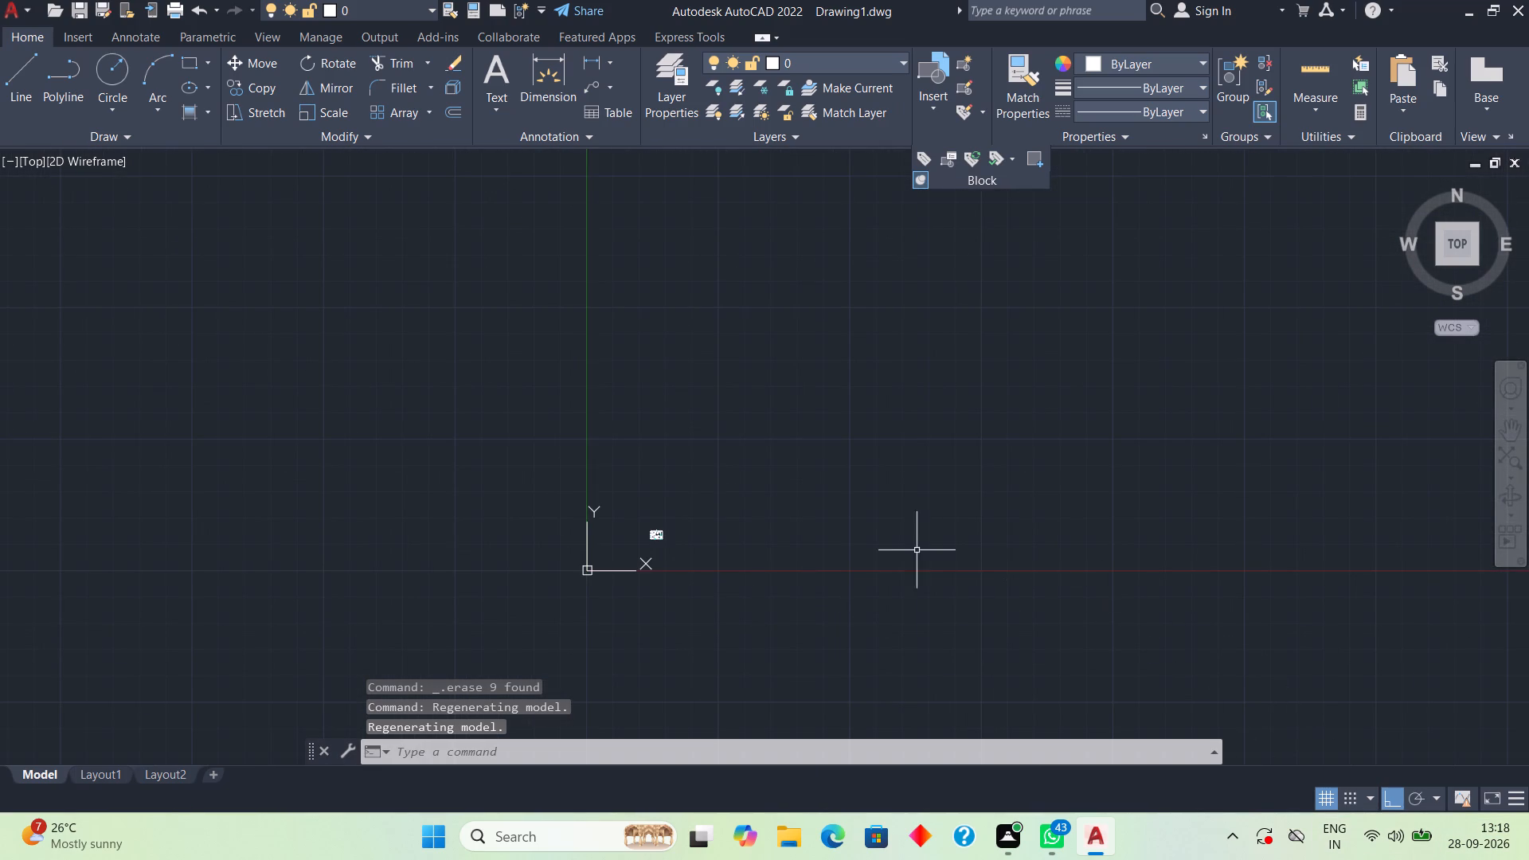
{"action": "scroll", "coordinate": [644, 534], "scroll_direction": "up", "scroll_amount": 6}
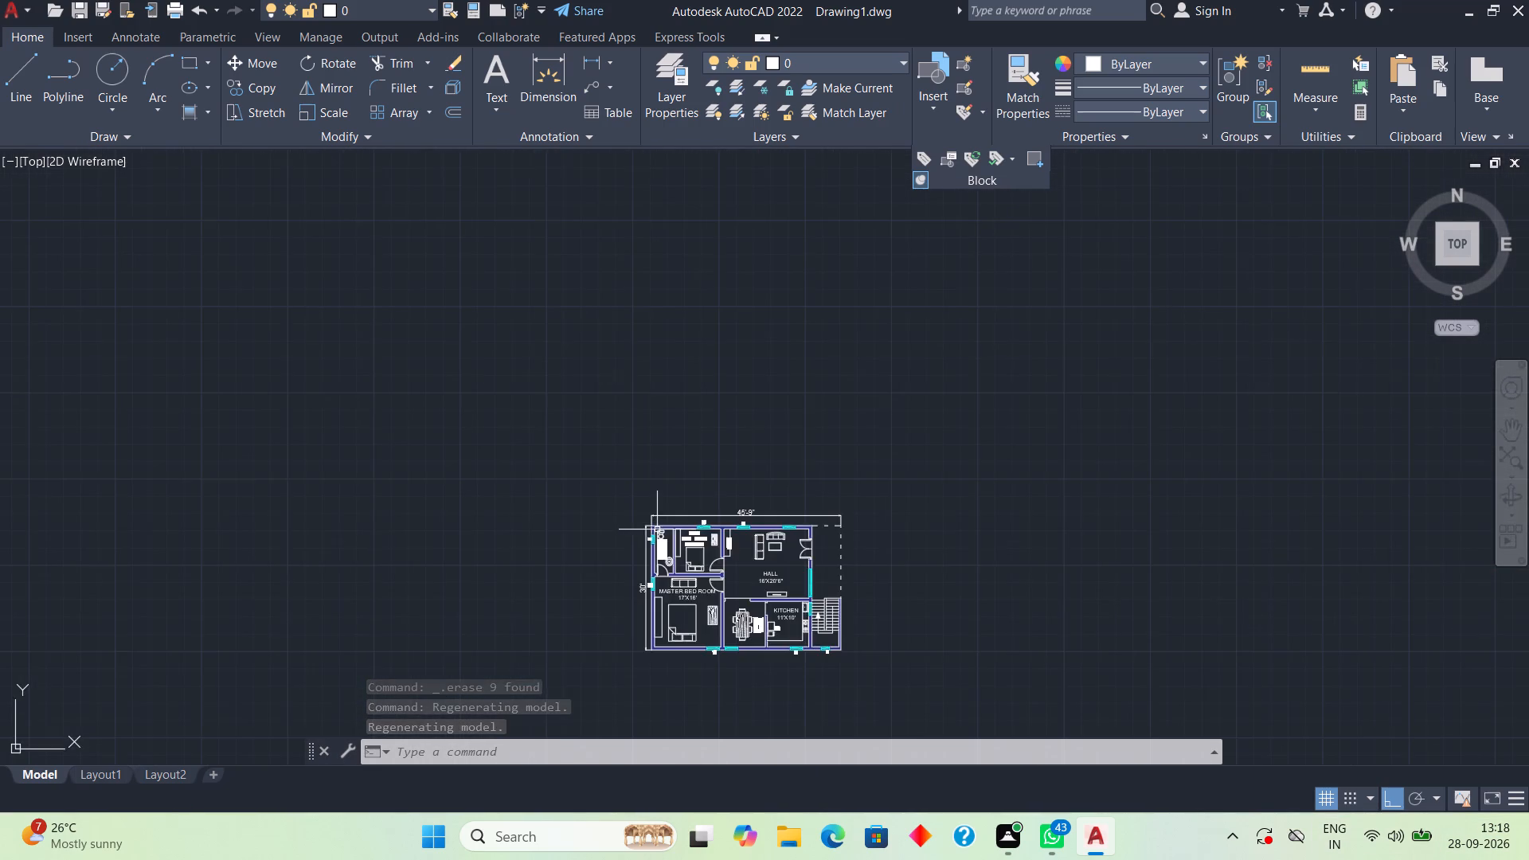
{"action": "scroll", "coordinate": [734, 608], "scroll_direction": "up", "scroll_amount": 3}
{"action": "middle_click_drag", "start_coordinate": [744, 598], "coordinate": [797, 478]}
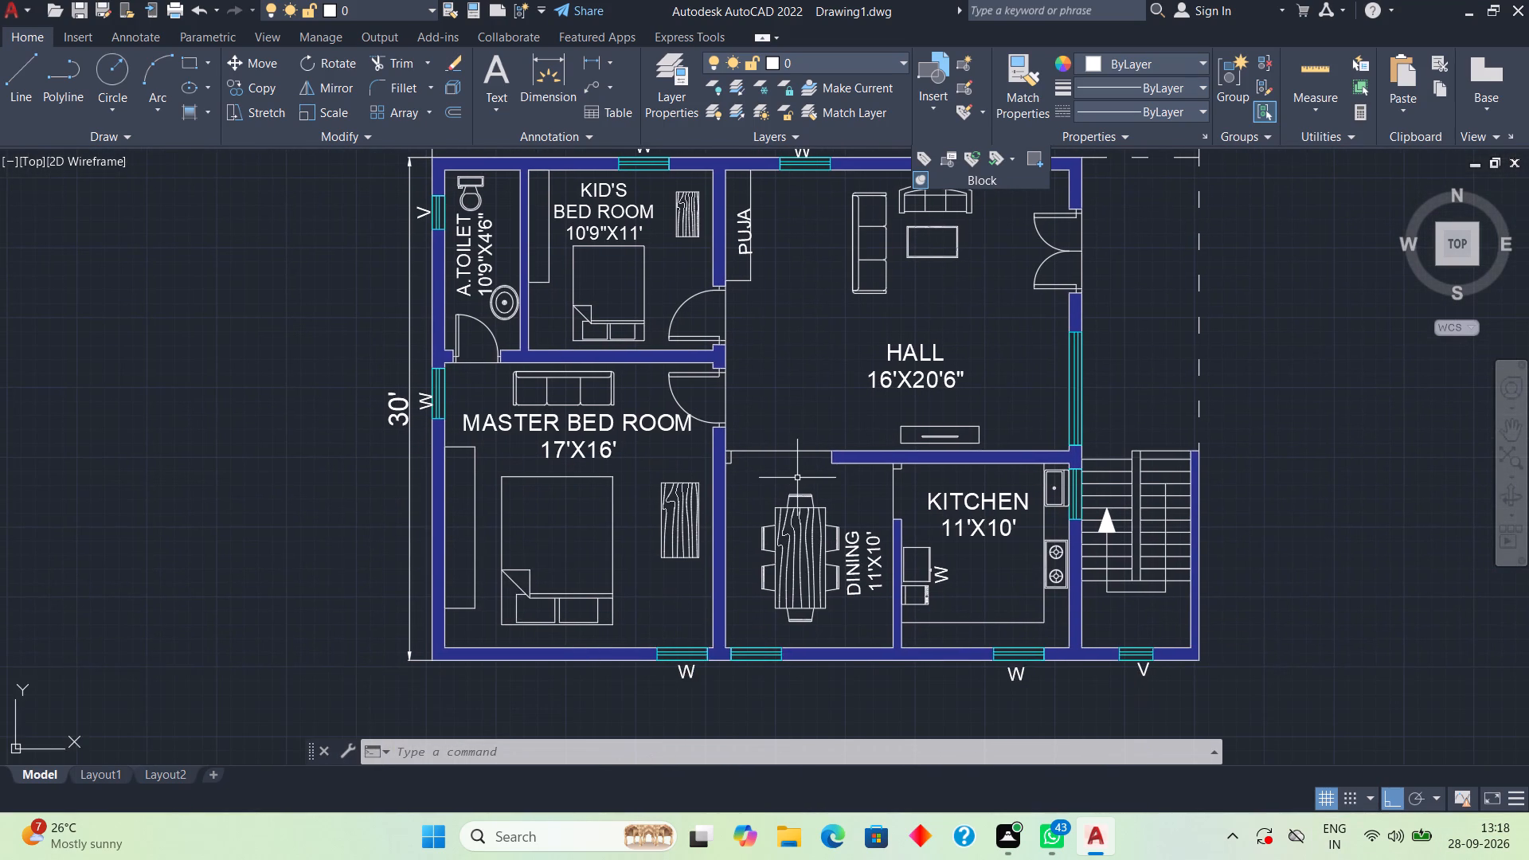
{"action": "scroll", "coordinate": [797, 478], "scroll_direction": "down", "scroll_amount": 1}
{"action": "middle_click_drag", "start_coordinate": [809, 491], "coordinate": [738, 561]}
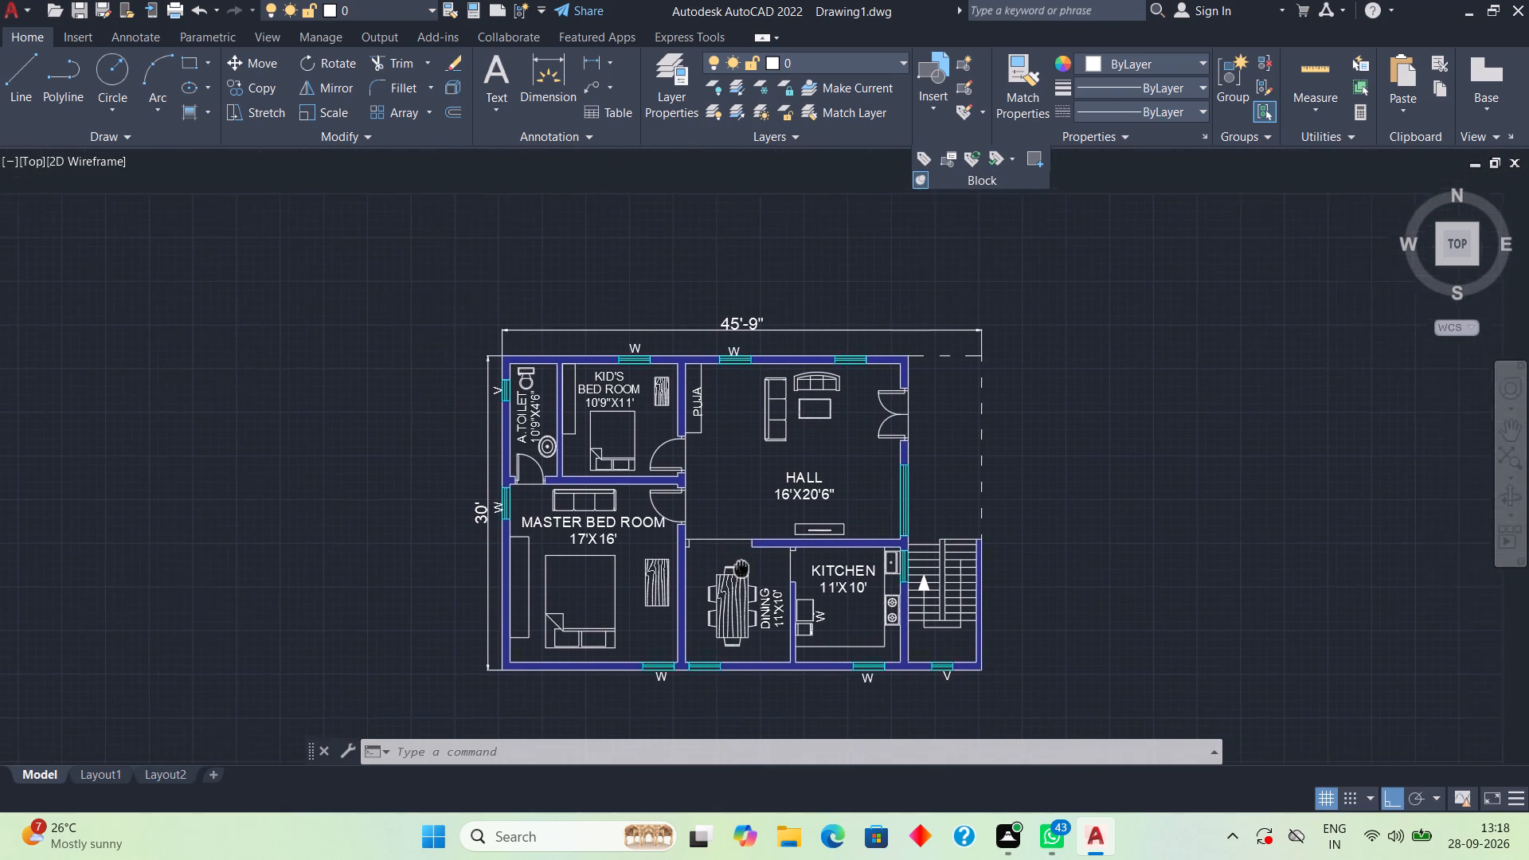
{"action": "middle_click_drag", "start_coordinate": [738, 561], "coordinate": [725, 584]}
Add single-line text LW for the large window in the hall's east wall.
{"action": "scroll", "coordinate": [796, 346], "scroll_direction": "up", "scroll_amount": 2}
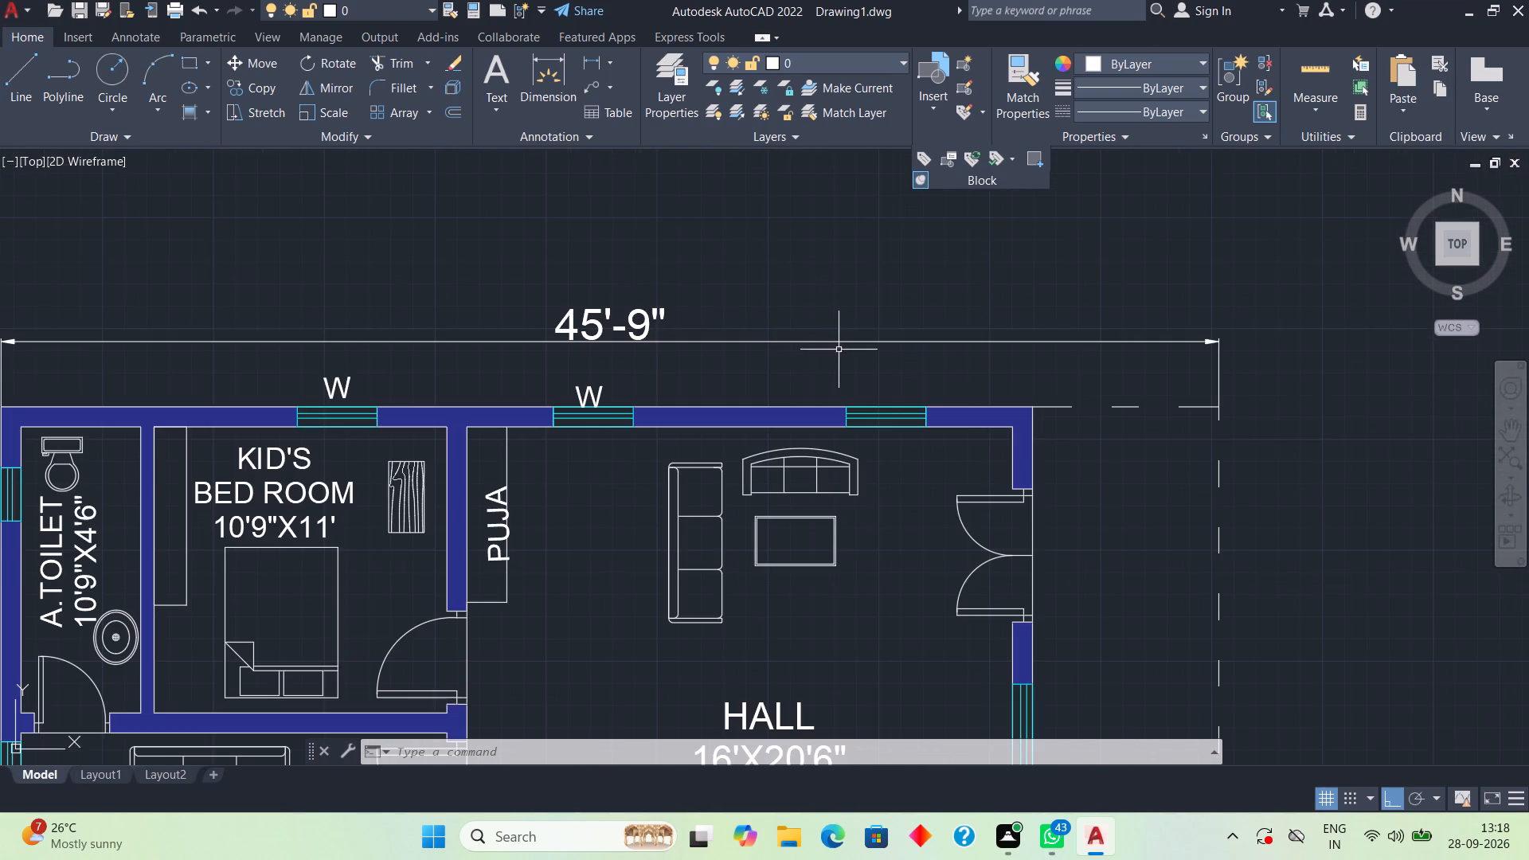
{"action": "type", "text": "TE"}
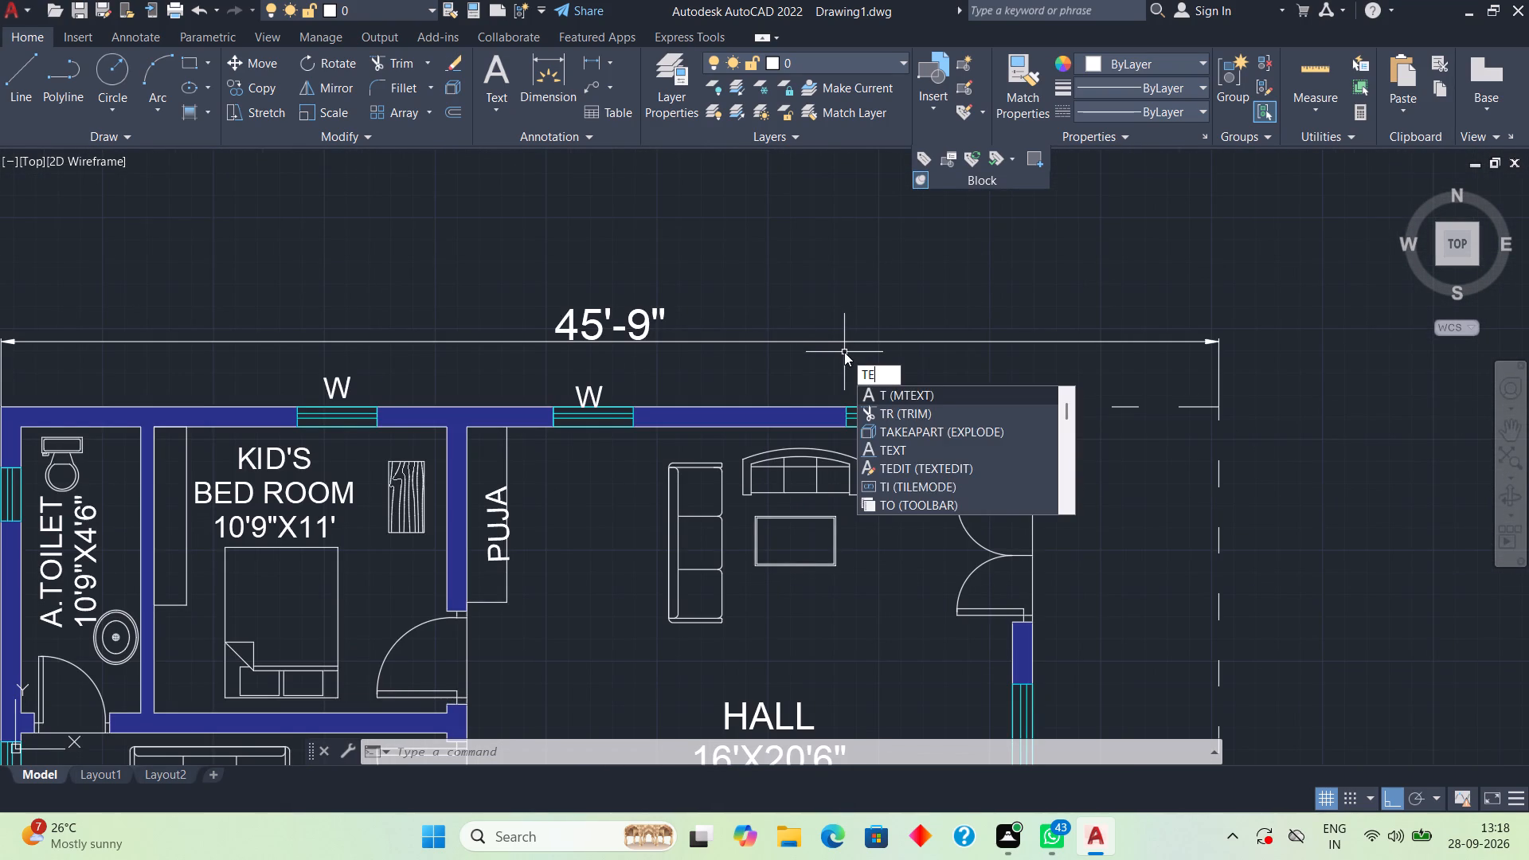
{"action": "key", "text": "x"}
{"action": "key", "text": "t"}
{"action": "key", "text": "space"}
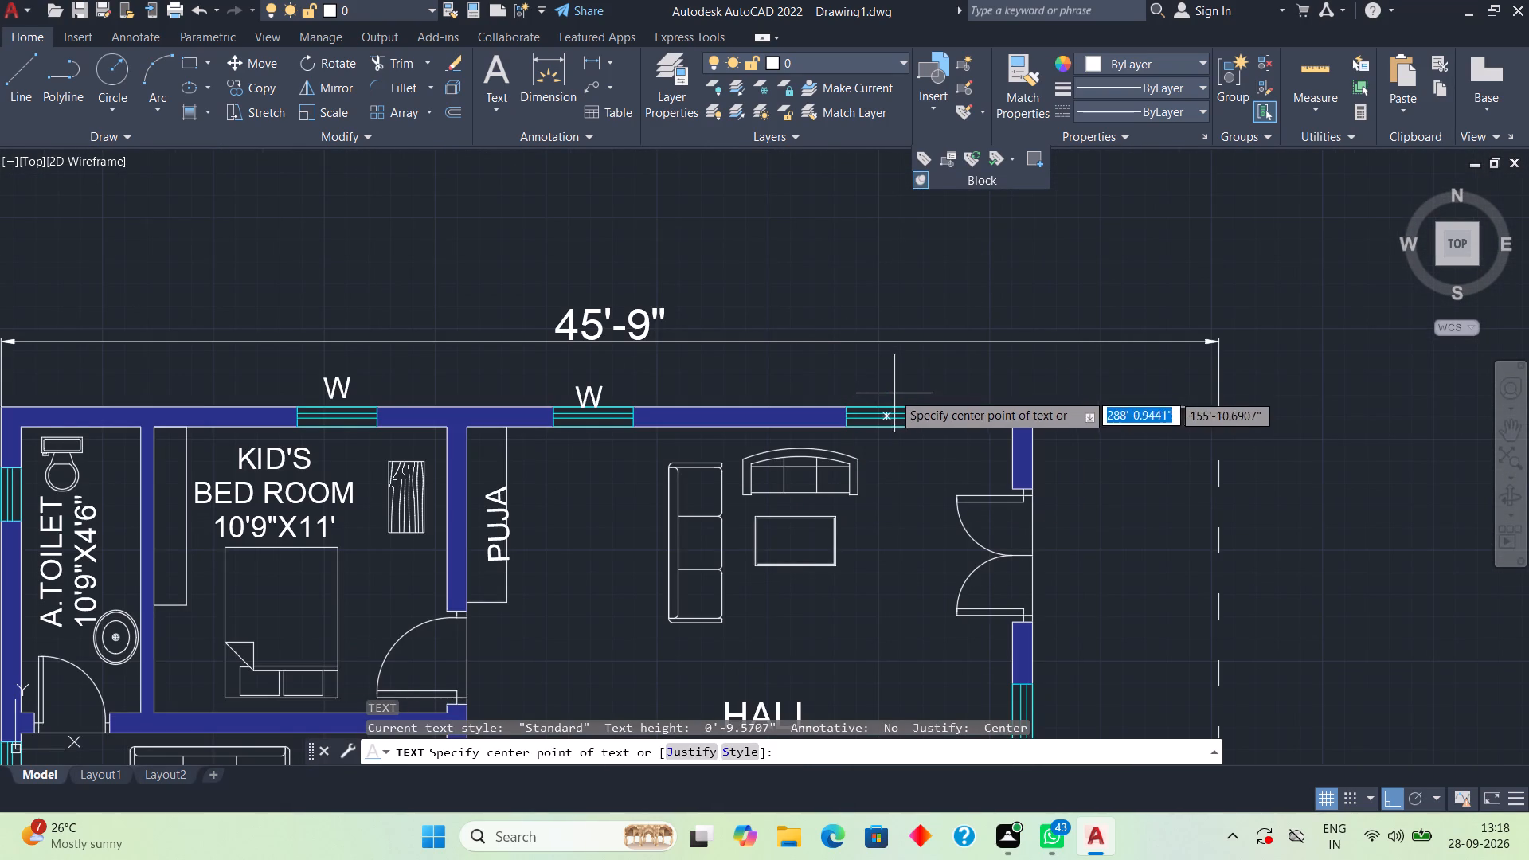
{"action": "key", "text": "space"}
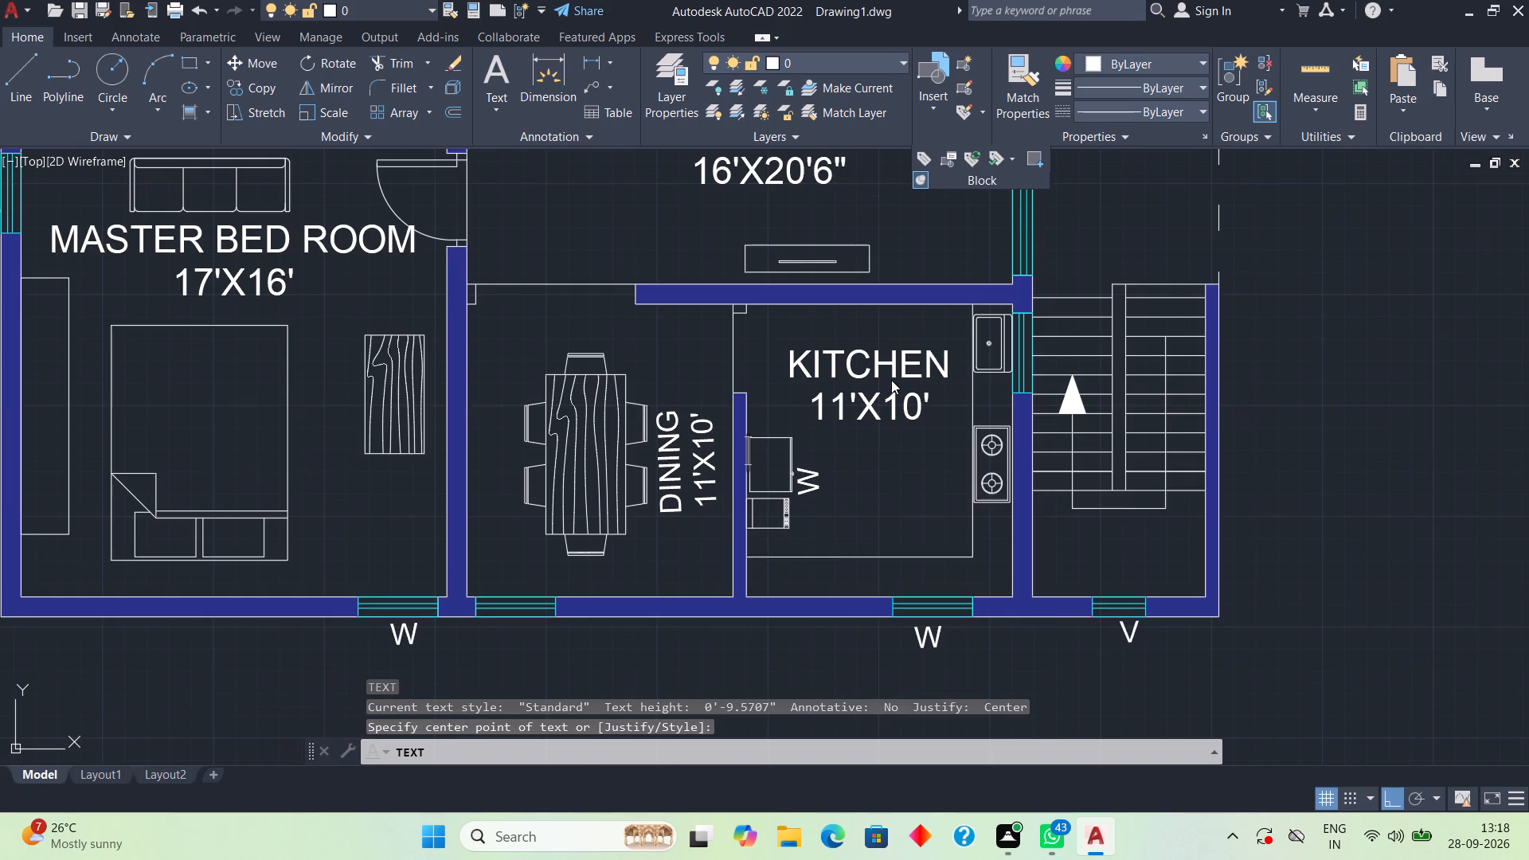
{"action": "middle_click_drag", "start_coordinate": [1058, 256], "coordinate": [1048, 326]}
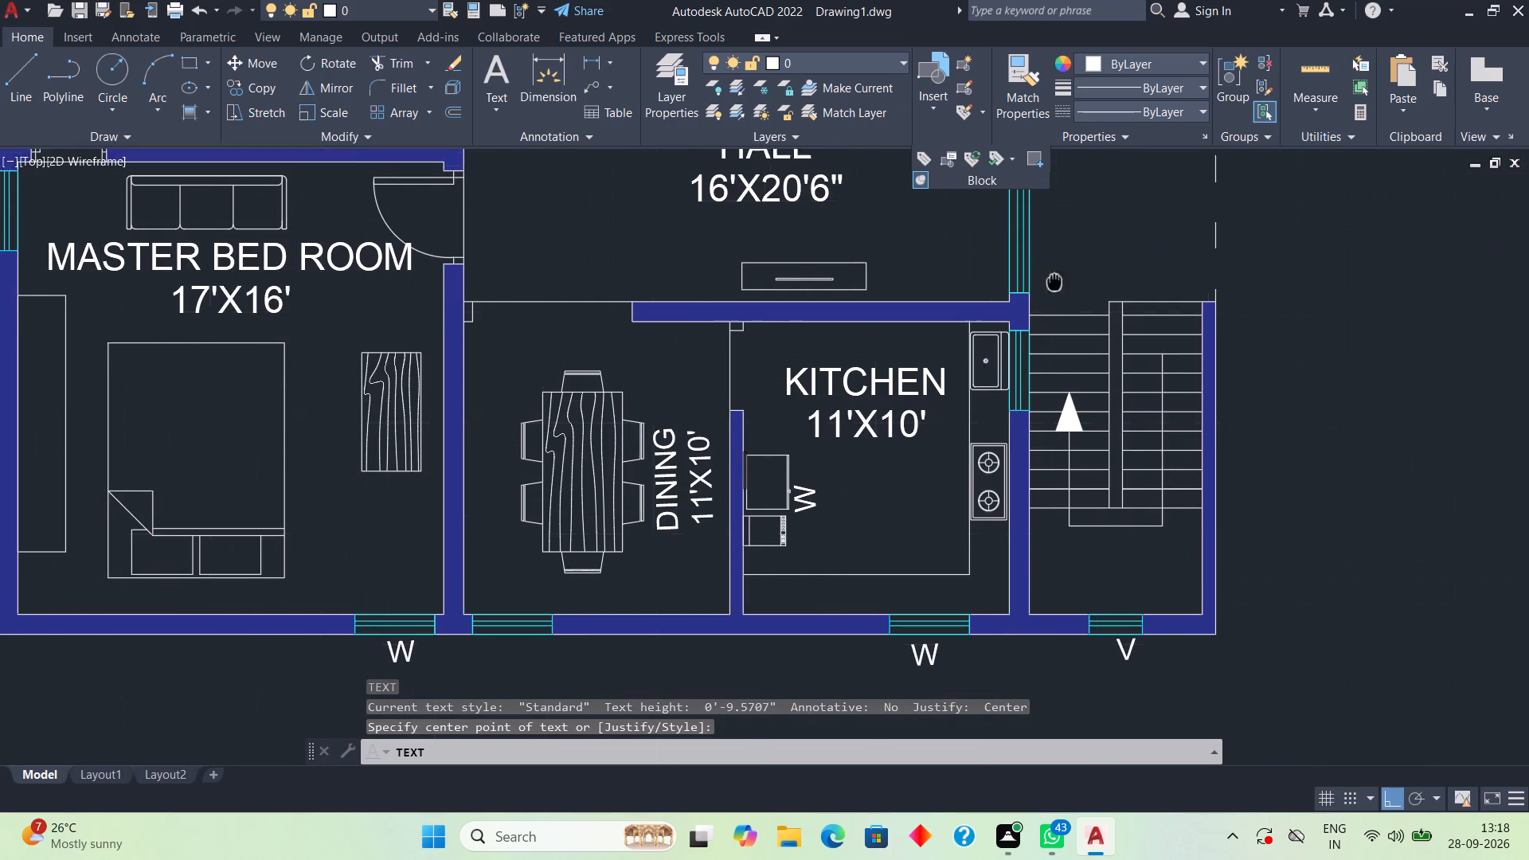
{"action": "middle_click_drag", "start_coordinate": [1048, 326], "coordinate": [1016, 506]}
{"action": "left_click", "coordinate": [1007, 435]}
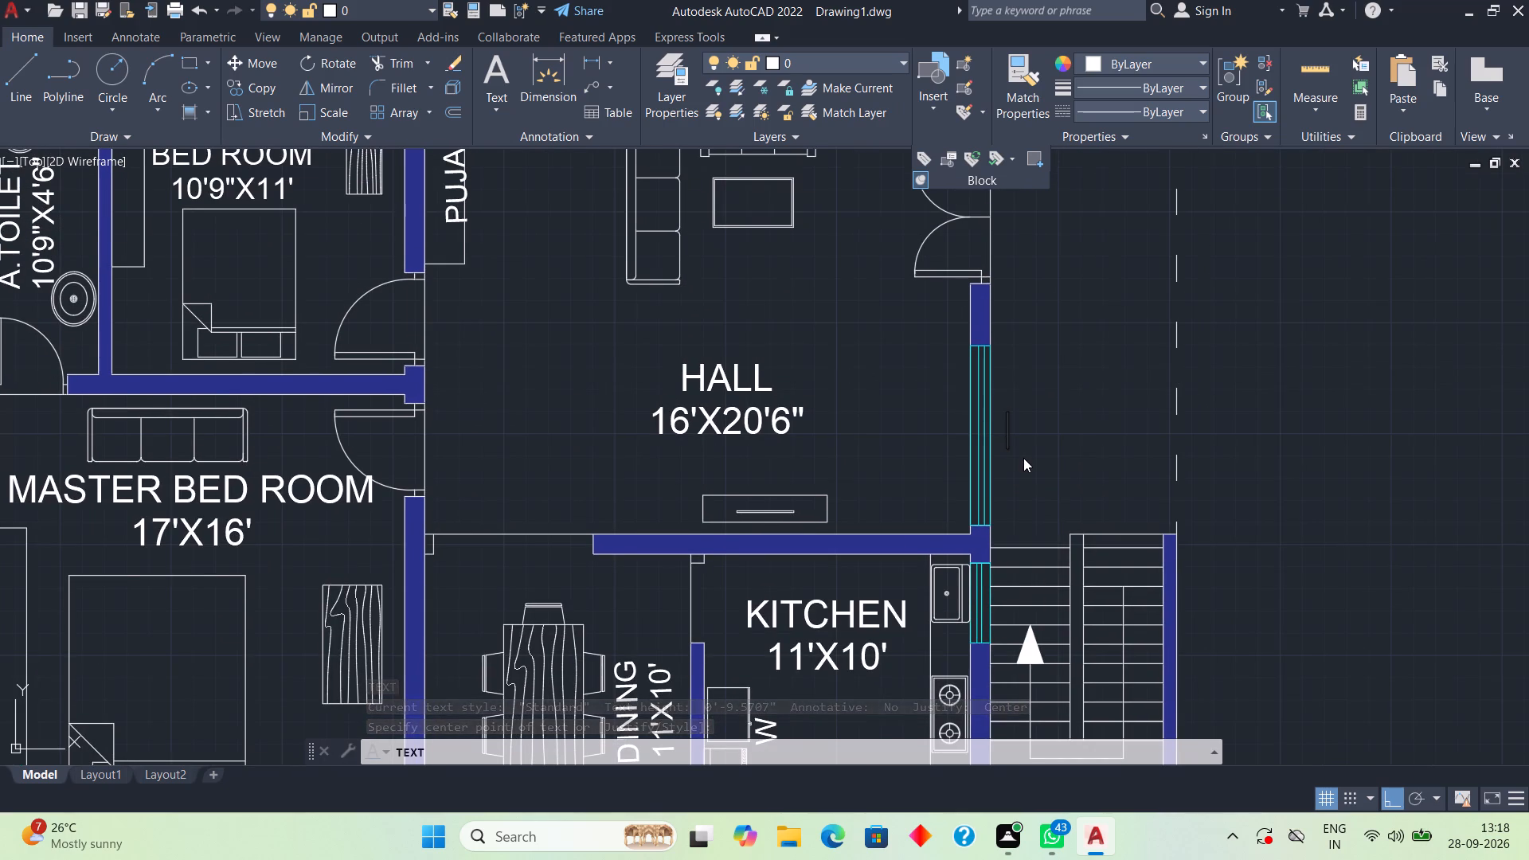
{"action": "type", "text": "LW"}
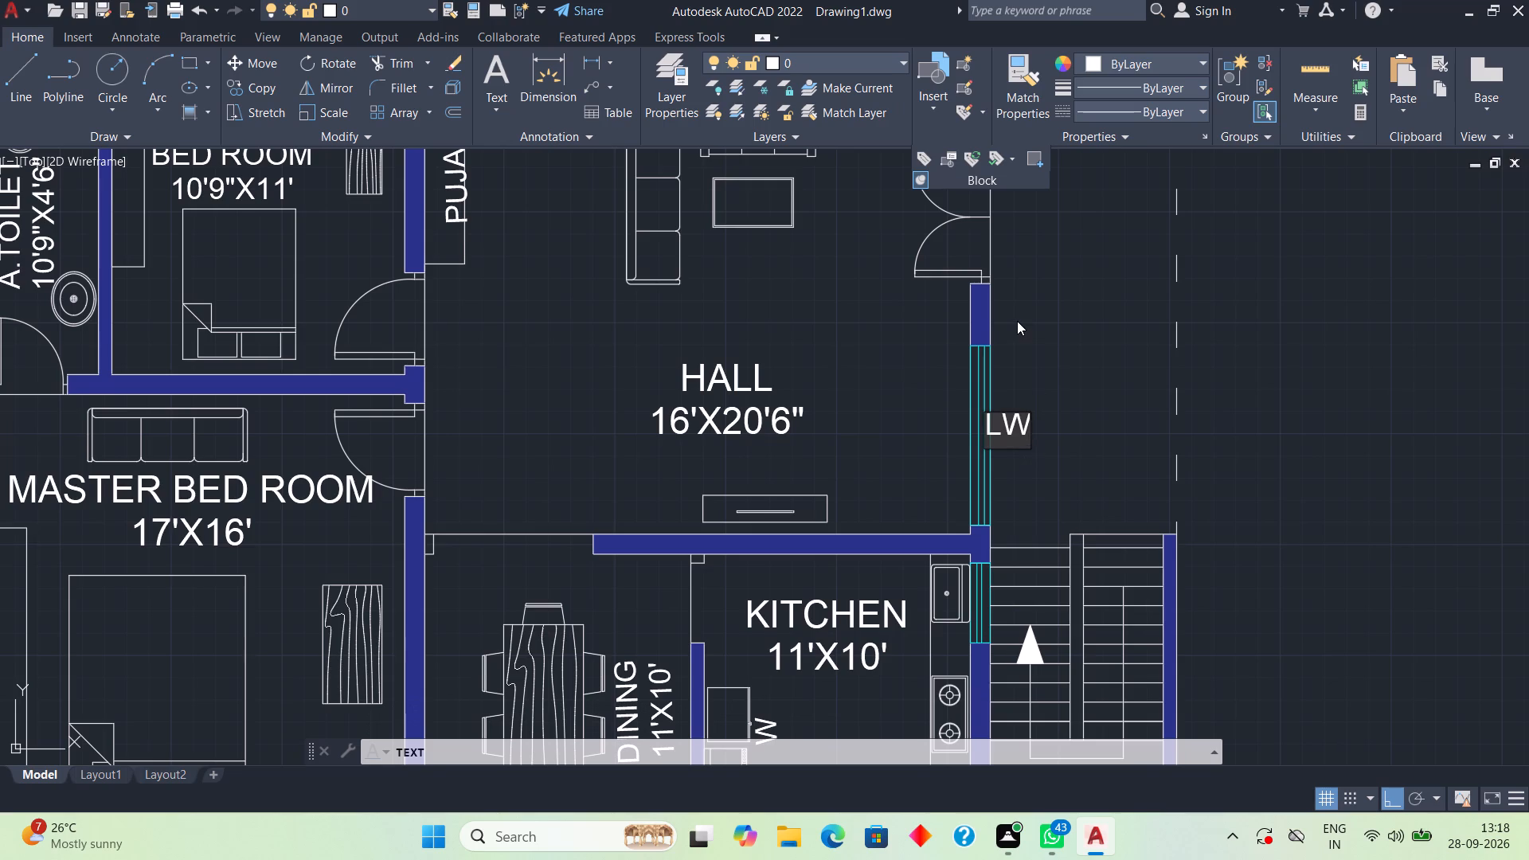
Add the text MD for the main double door in the hall's east wall.
{"action": "middle_click_drag", "start_coordinate": [1017, 321], "coordinate": [1028, 624]}
{"action": "left_click", "coordinate": [1023, 502]}
{"action": "left_click", "coordinate": [1022, 526]}
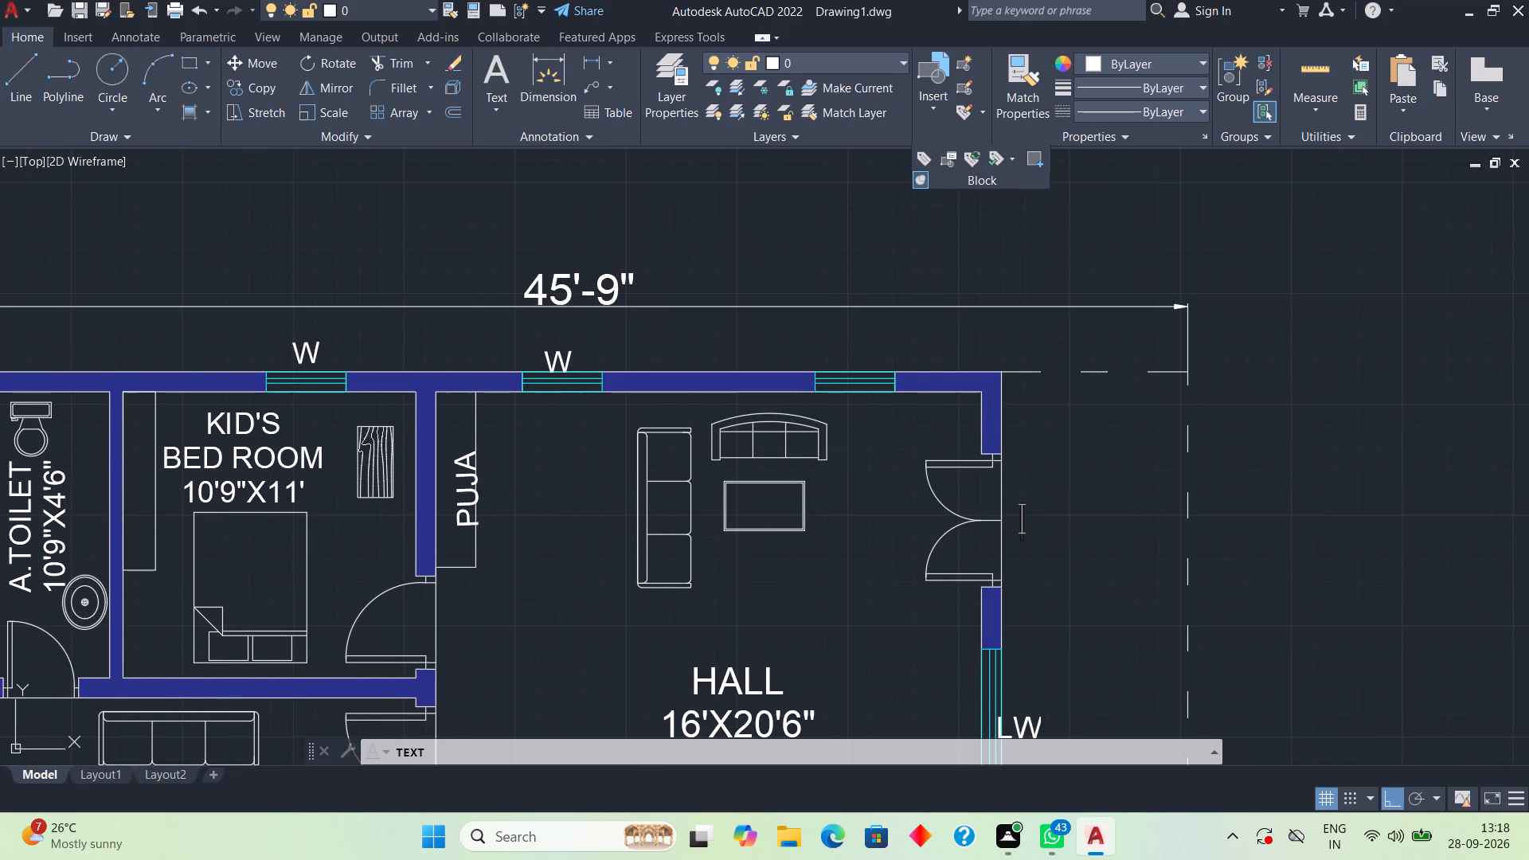
{"action": "key", "text": "m"}
{"action": "key", "text": "d"}
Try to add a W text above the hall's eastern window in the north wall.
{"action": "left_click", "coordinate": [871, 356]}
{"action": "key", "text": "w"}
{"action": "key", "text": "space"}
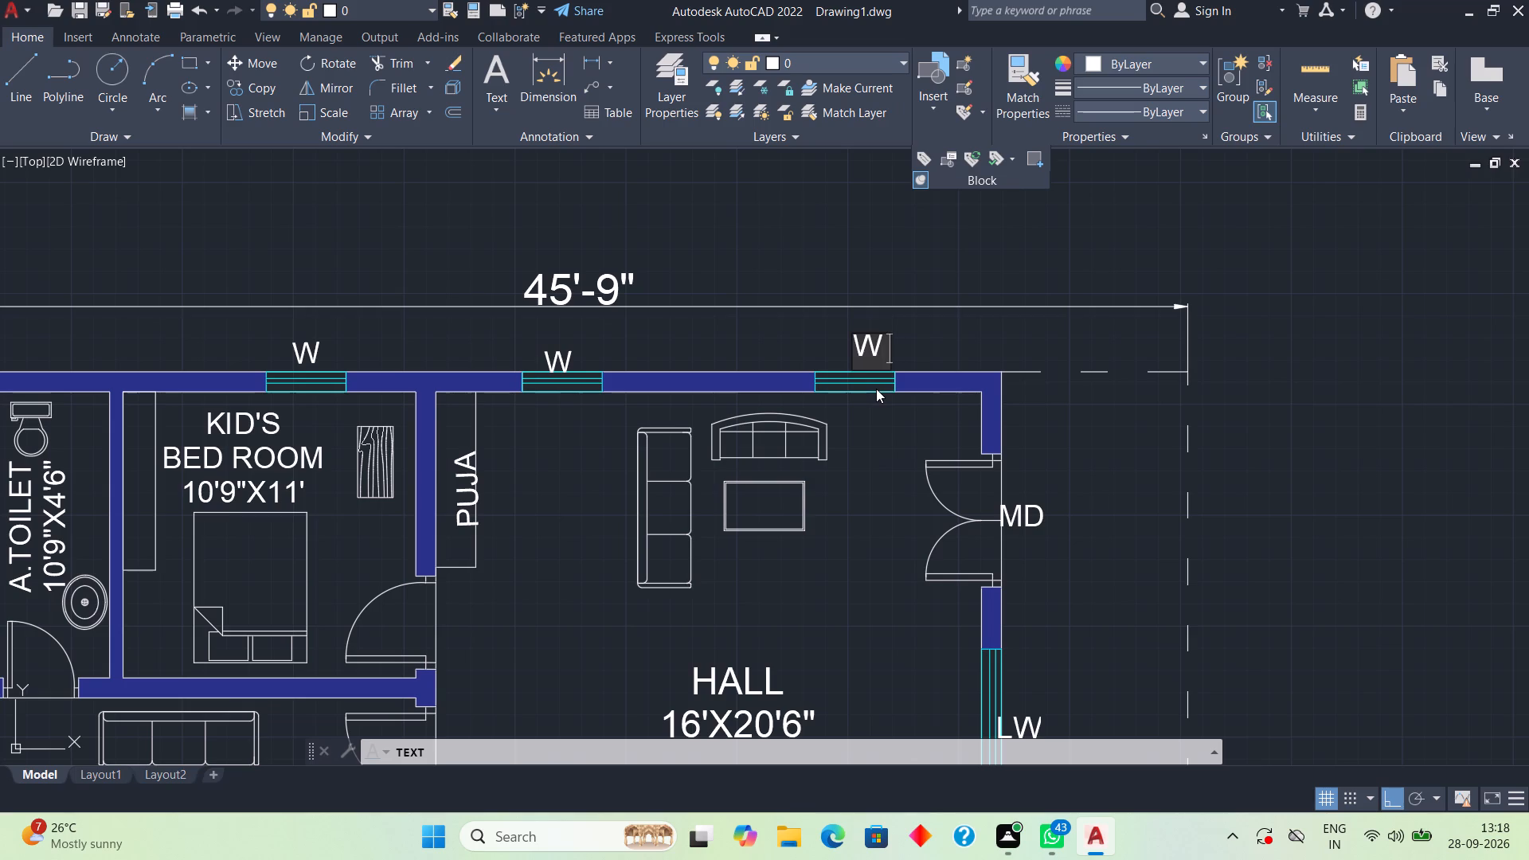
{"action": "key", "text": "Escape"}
Inspect the whole floor plan and its surroundings to see where the new opening labels landed.
{"action": "scroll", "coordinate": [972, 343], "scroll_direction": "down", "scroll_amount": 2}
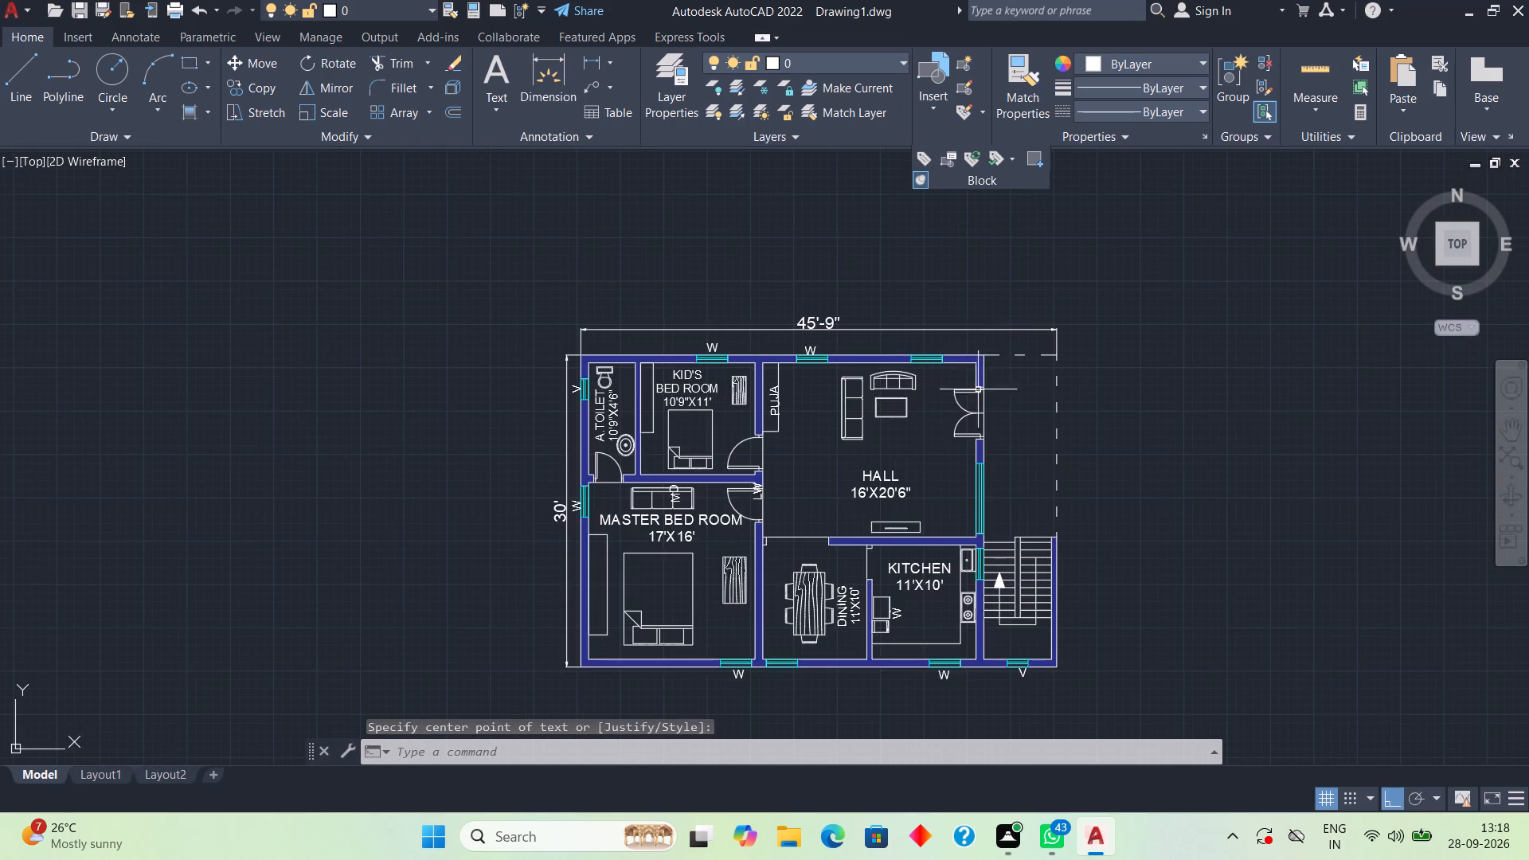
{"action": "scroll", "coordinate": [978, 405], "scroll_direction": "down", "scroll_amount": 2}
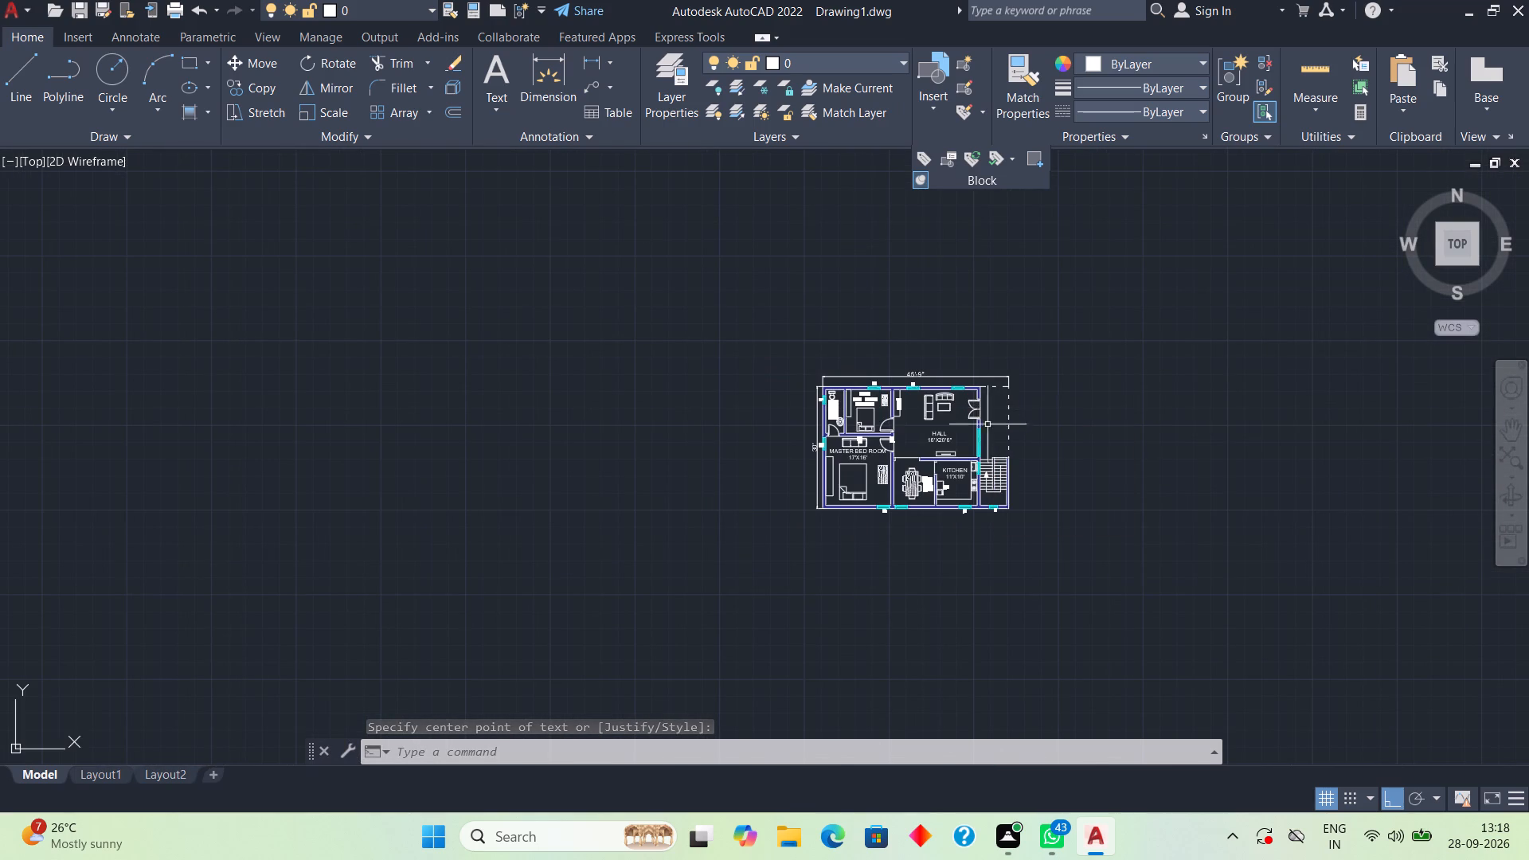
{"action": "scroll", "coordinate": [957, 449], "scroll_direction": "up", "scroll_amount": 2}
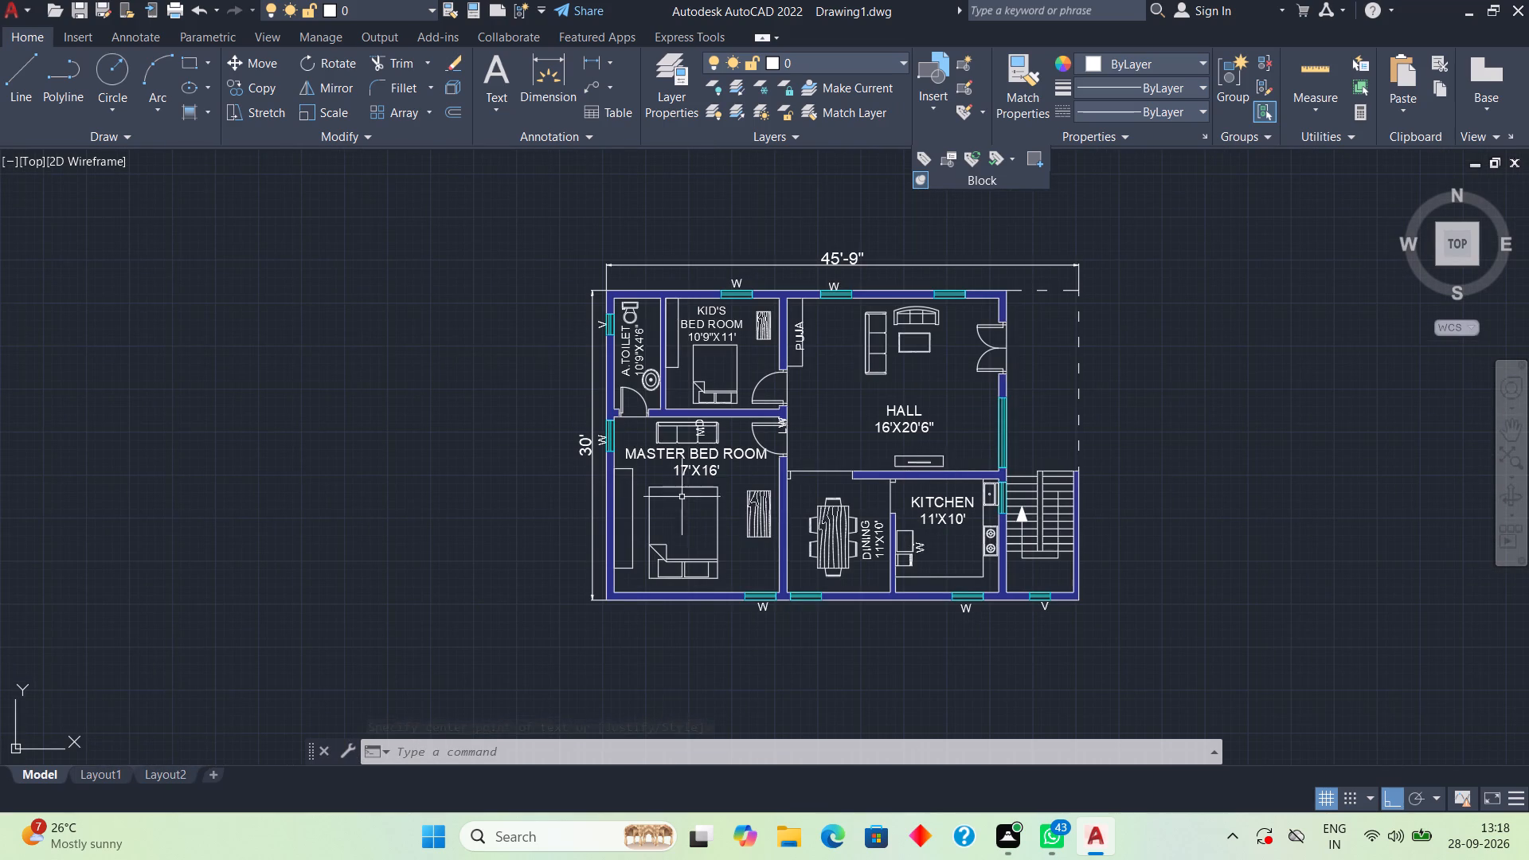
{"action": "scroll", "coordinate": [1026, 437], "scroll_direction": "up", "scroll_amount": 1}
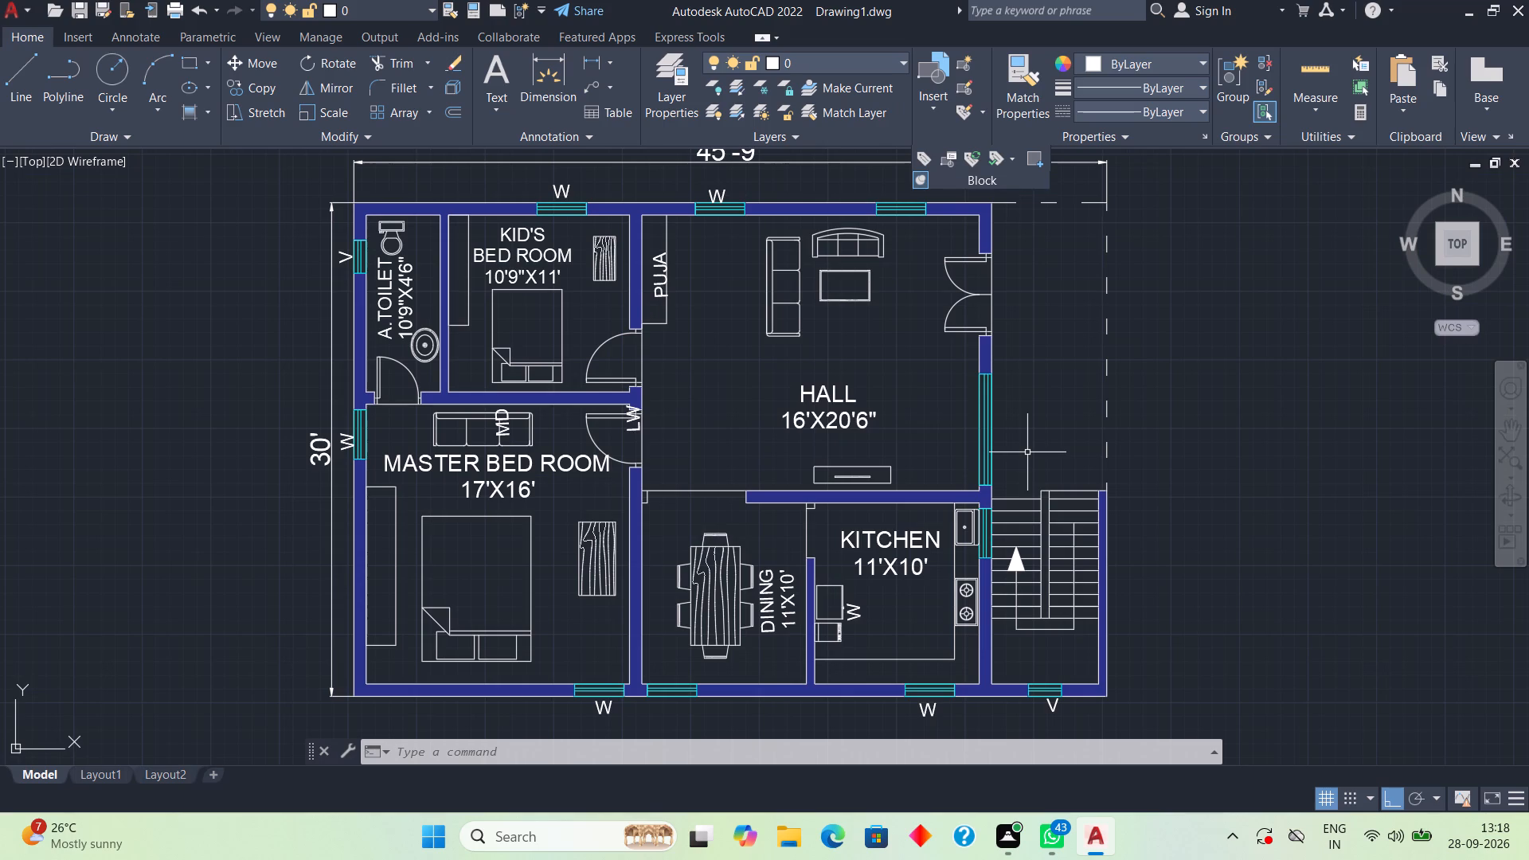
{"action": "scroll", "coordinate": [1027, 452], "scroll_direction": "up", "scroll_amount": 1}
{"action": "scroll", "coordinate": [1027, 452], "scroll_direction": "down", "scroll_amount": 2}
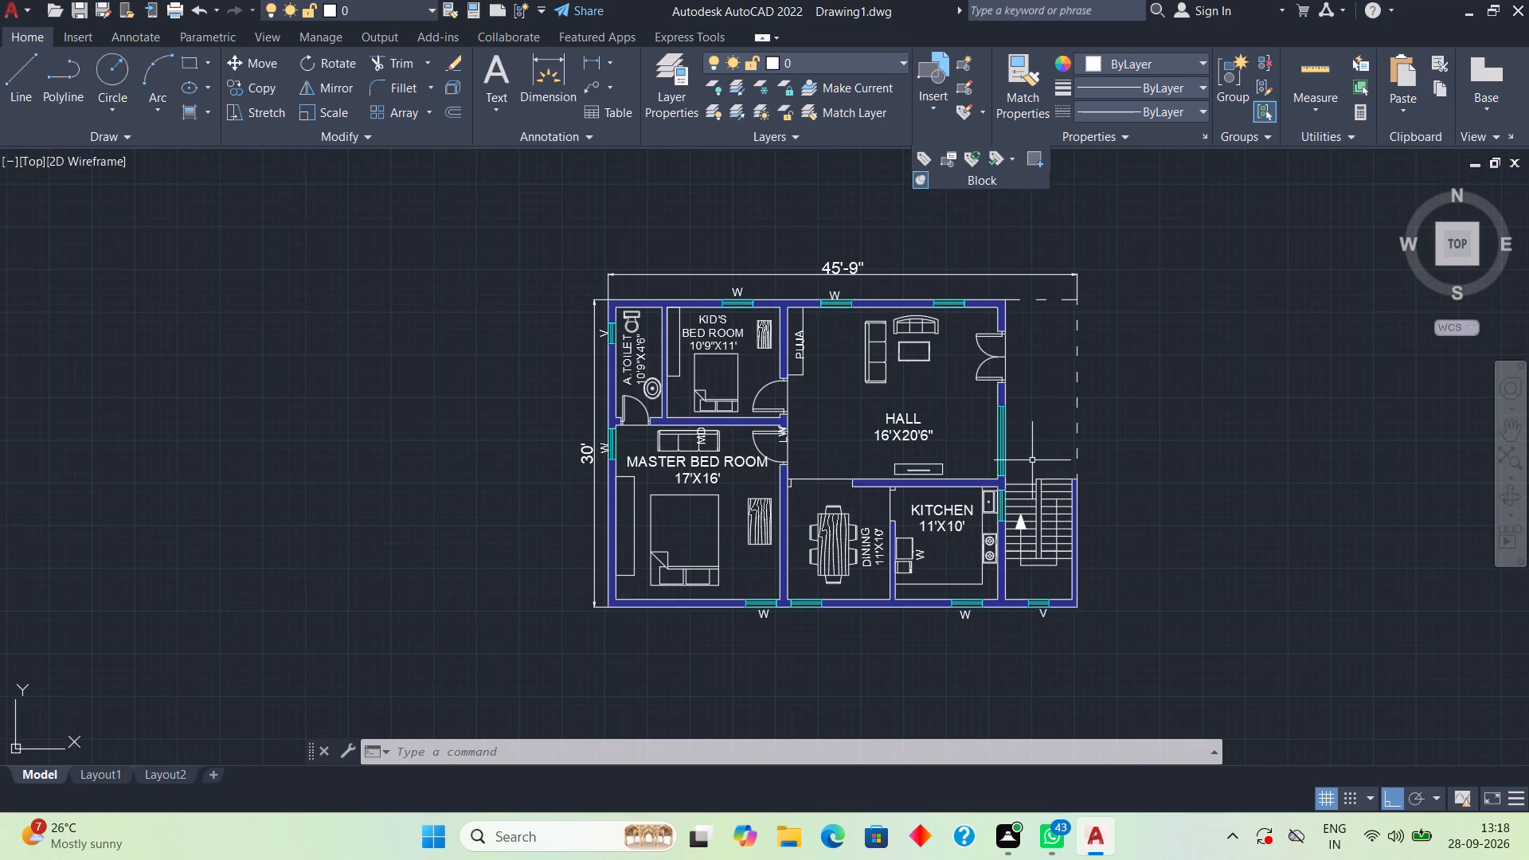
{"action": "scroll", "coordinate": [1032, 460], "scroll_direction": "down", "scroll_amount": 10}
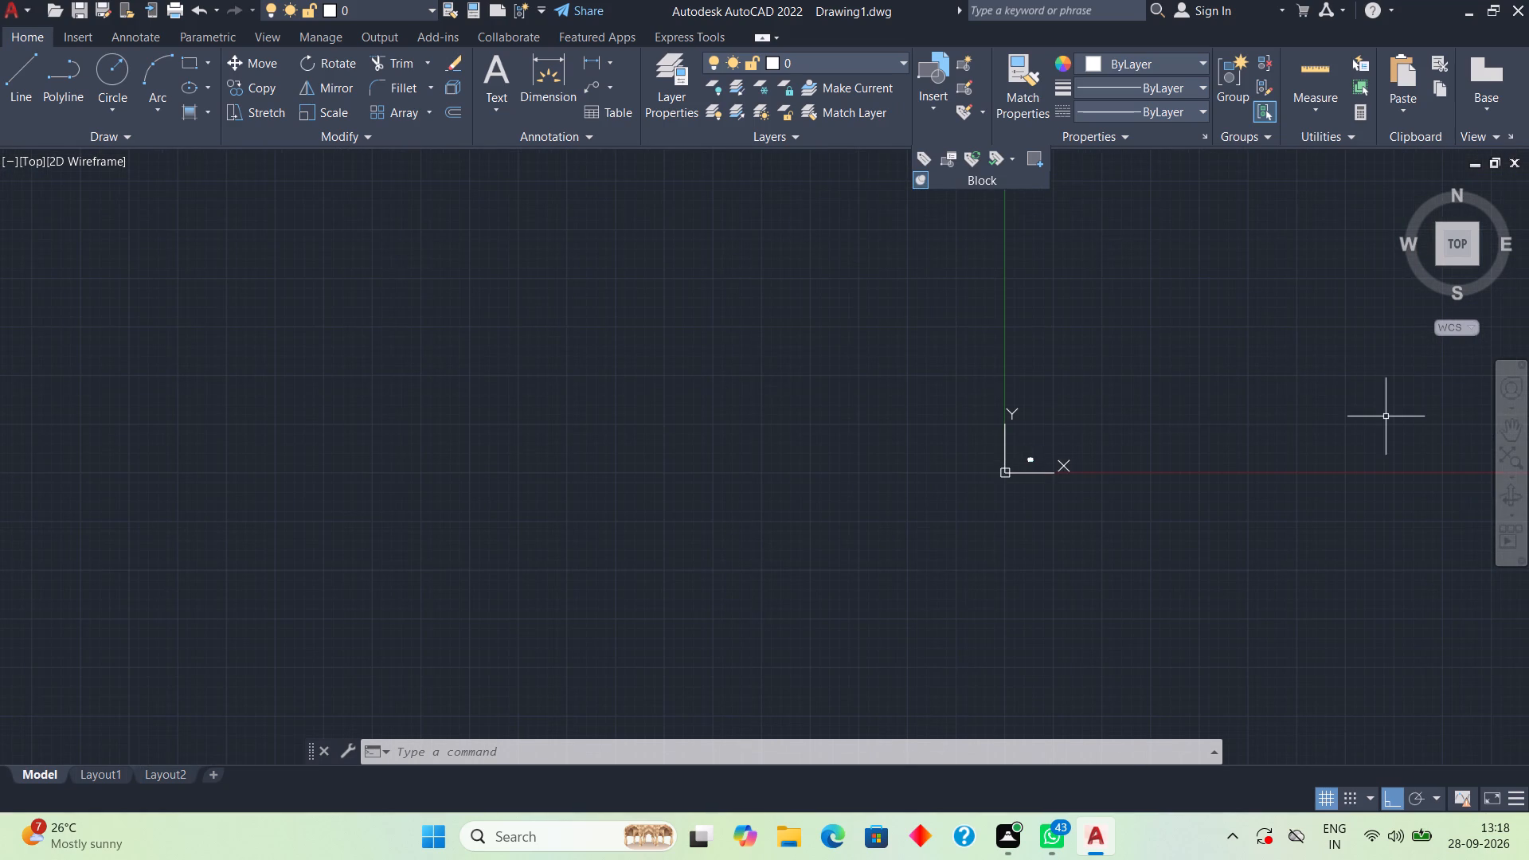
{"action": "middle_click_drag", "start_coordinate": [1387, 416], "coordinate": [1008, 504]}
{"action": "scroll", "coordinate": [703, 537], "scroll_direction": "up", "scroll_amount": 4}
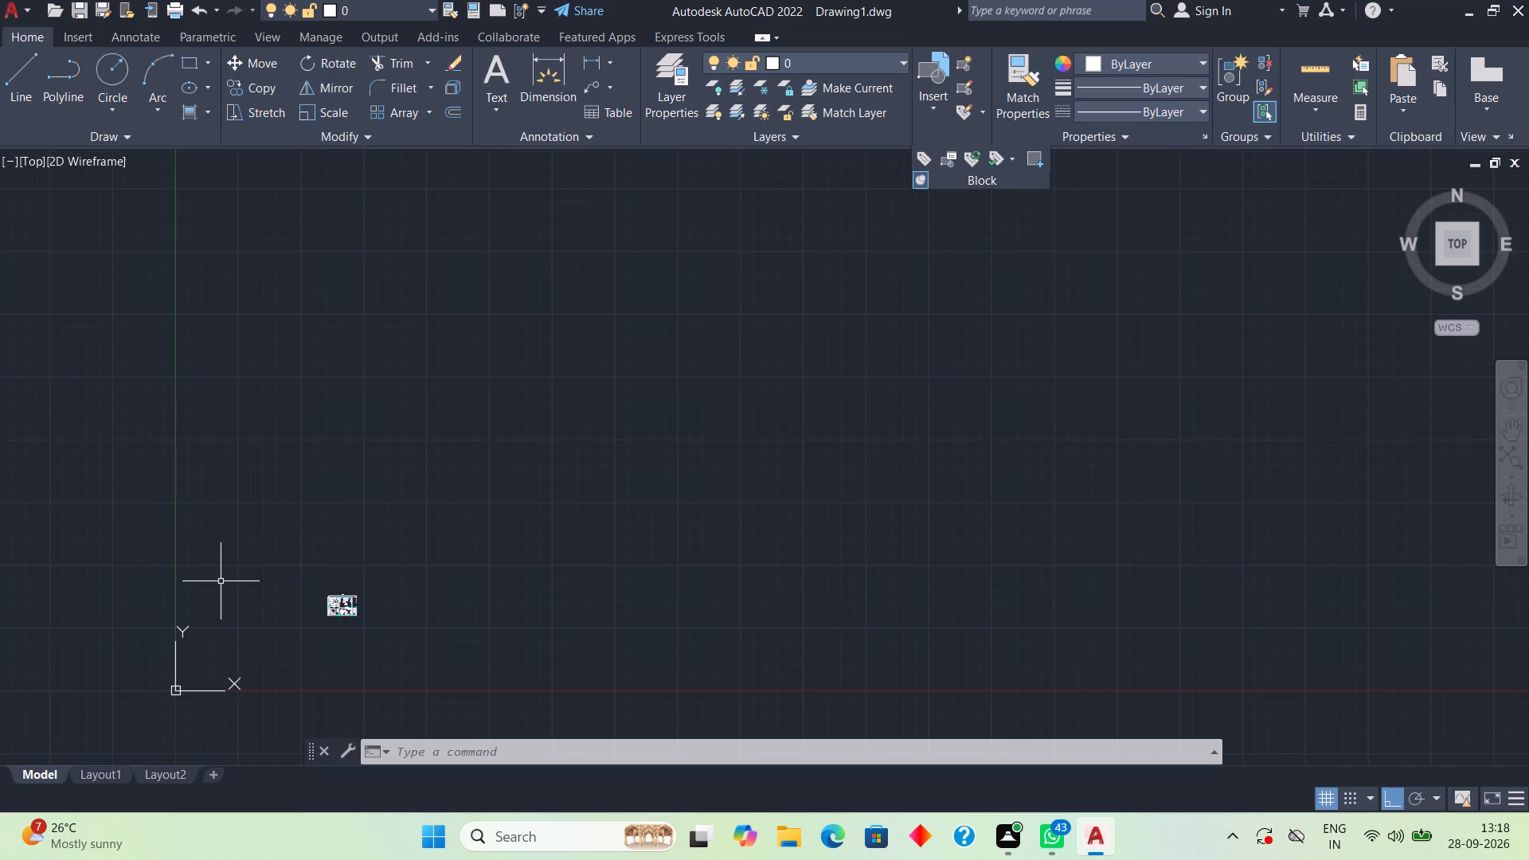
{"action": "scroll", "coordinate": [236, 596], "scroll_direction": "up", "scroll_amount": 3}
{"action": "scroll", "coordinate": [581, 640], "scroll_direction": "up", "scroll_amount": 3}
{"action": "scroll", "coordinate": [654, 617], "scroll_direction": "up", "scroll_amount": 1}
{"action": "middle_click_drag", "start_coordinate": [654, 617], "coordinate": [848, 632]}
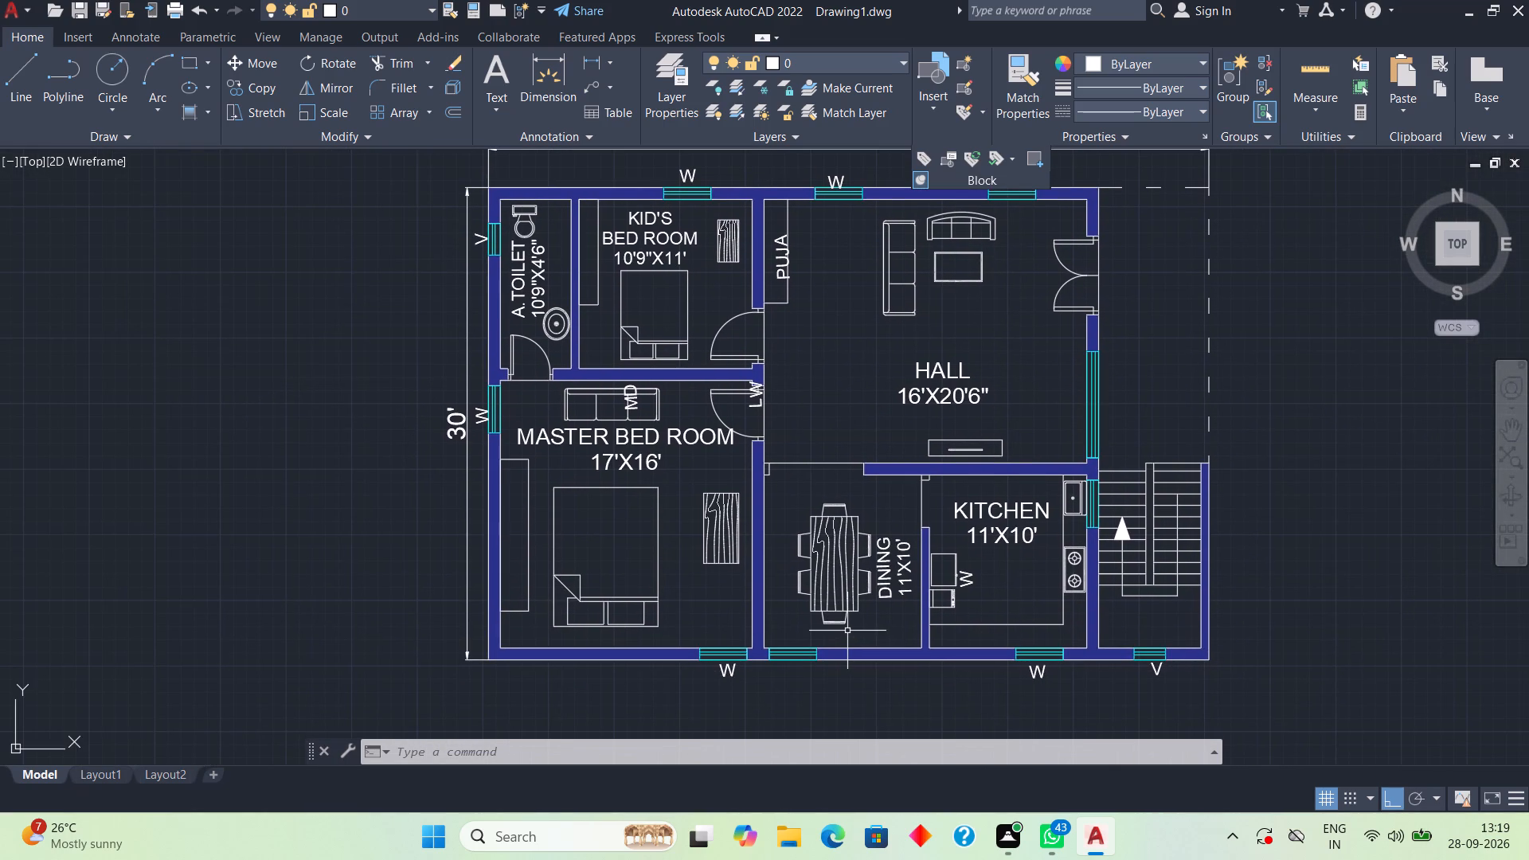
Examine the whole floor plan and the empty drawing area around it for misplaced or stray labels.
{"action": "scroll", "coordinate": [846, 628], "scroll_direction": "down", "scroll_amount": 1}
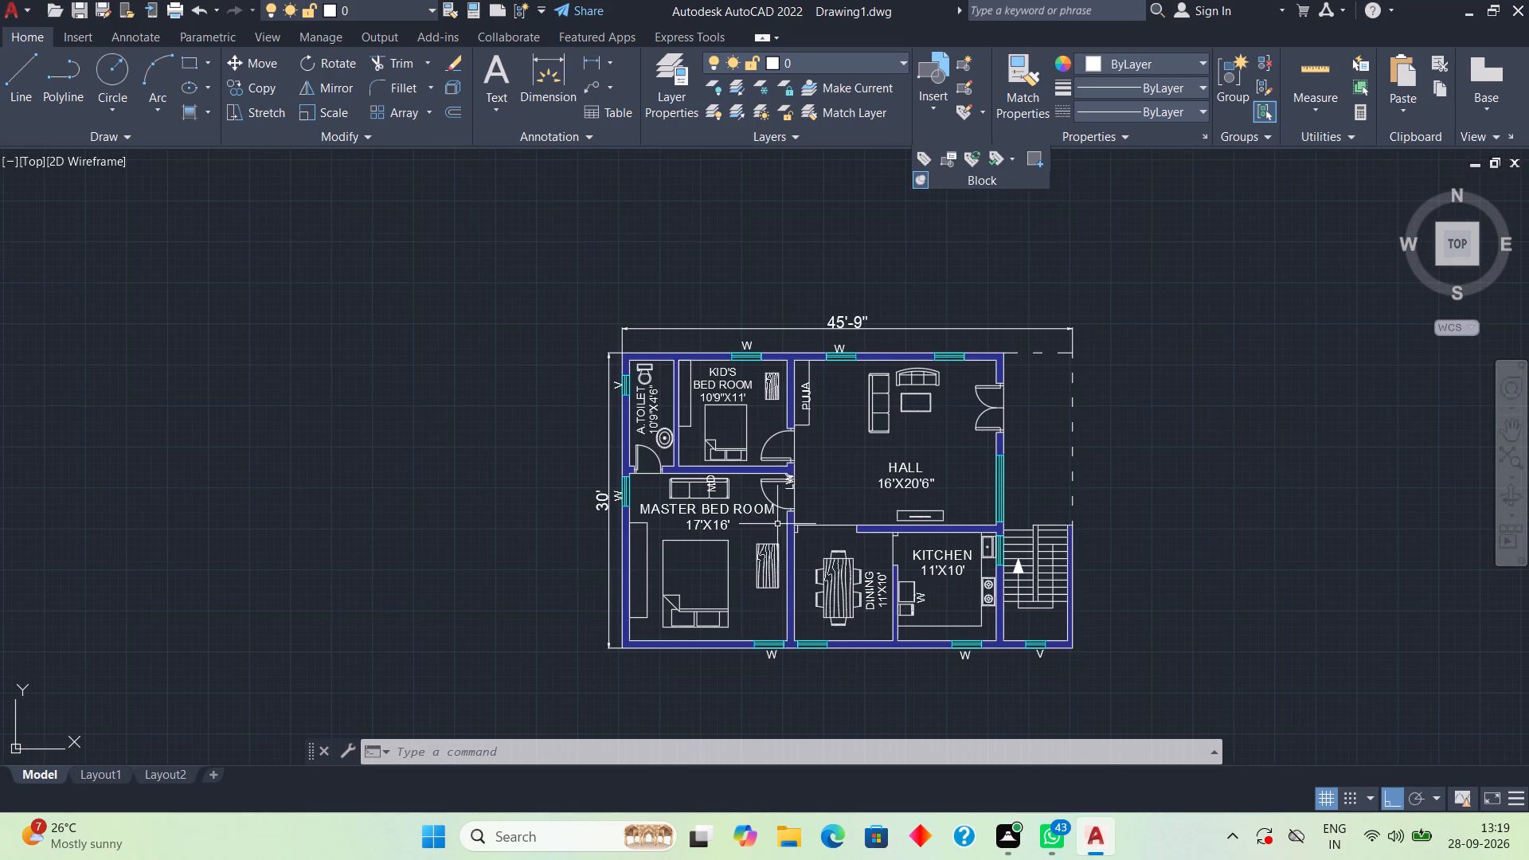
{"action": "scroll", "coordinate": [770, 524], "scroll_direction": "up", "scroll_amount": 2}
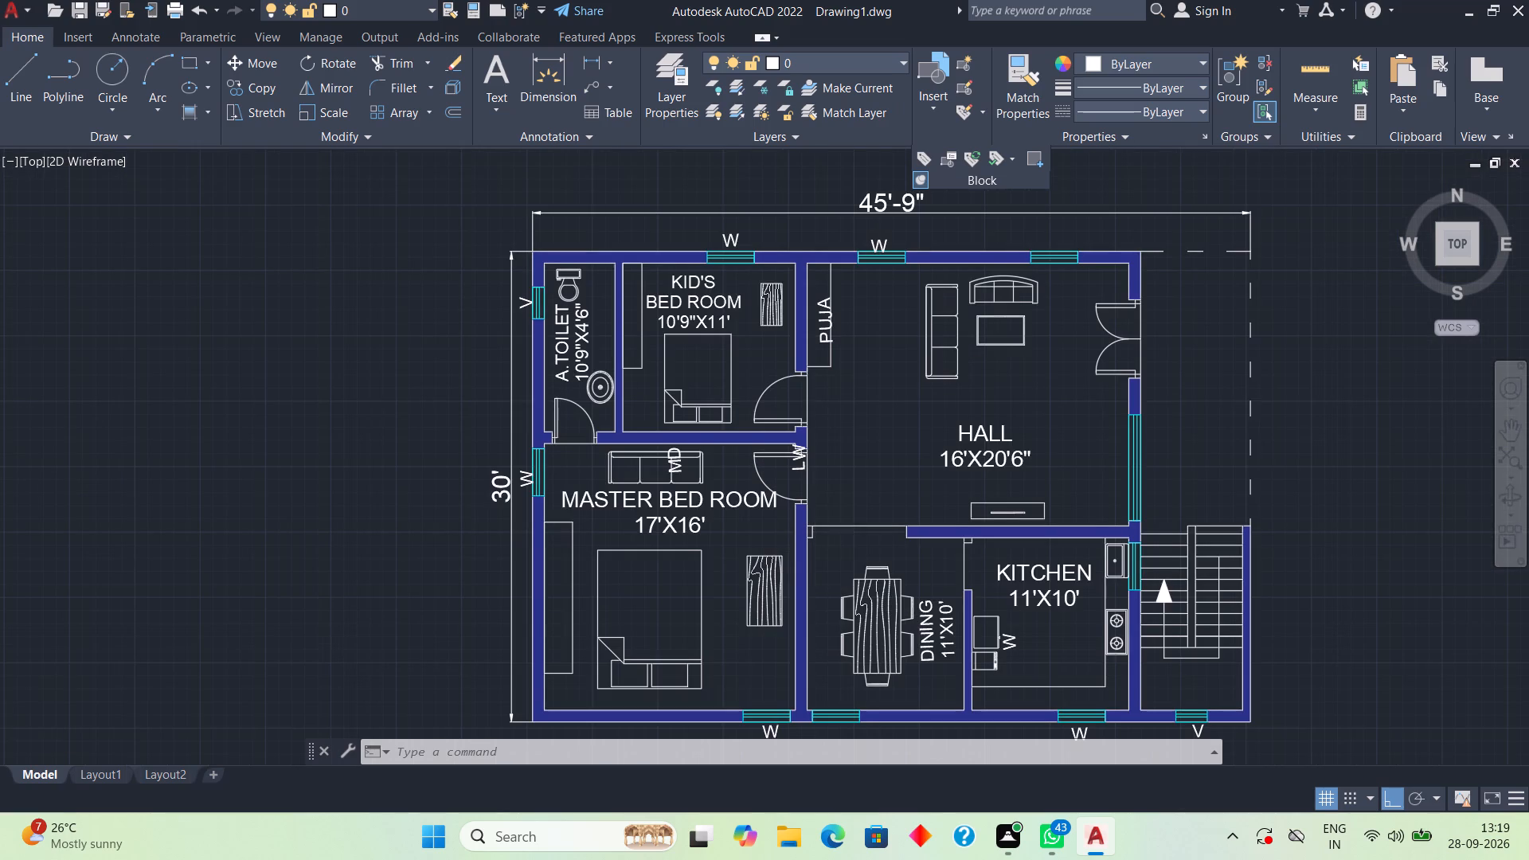
{"action": "scroll", "coordinate": [817, 555], "scroll_direction": "down", "scroll_amount": 1}
{"action": "middle_click_drag", "start_coordinate": [885, 492], "coordinate": [718, 494]}
{"action": "scroll", "coordinate": [718, 494], "scroll_direction": "down", "scroll_amount": 1}
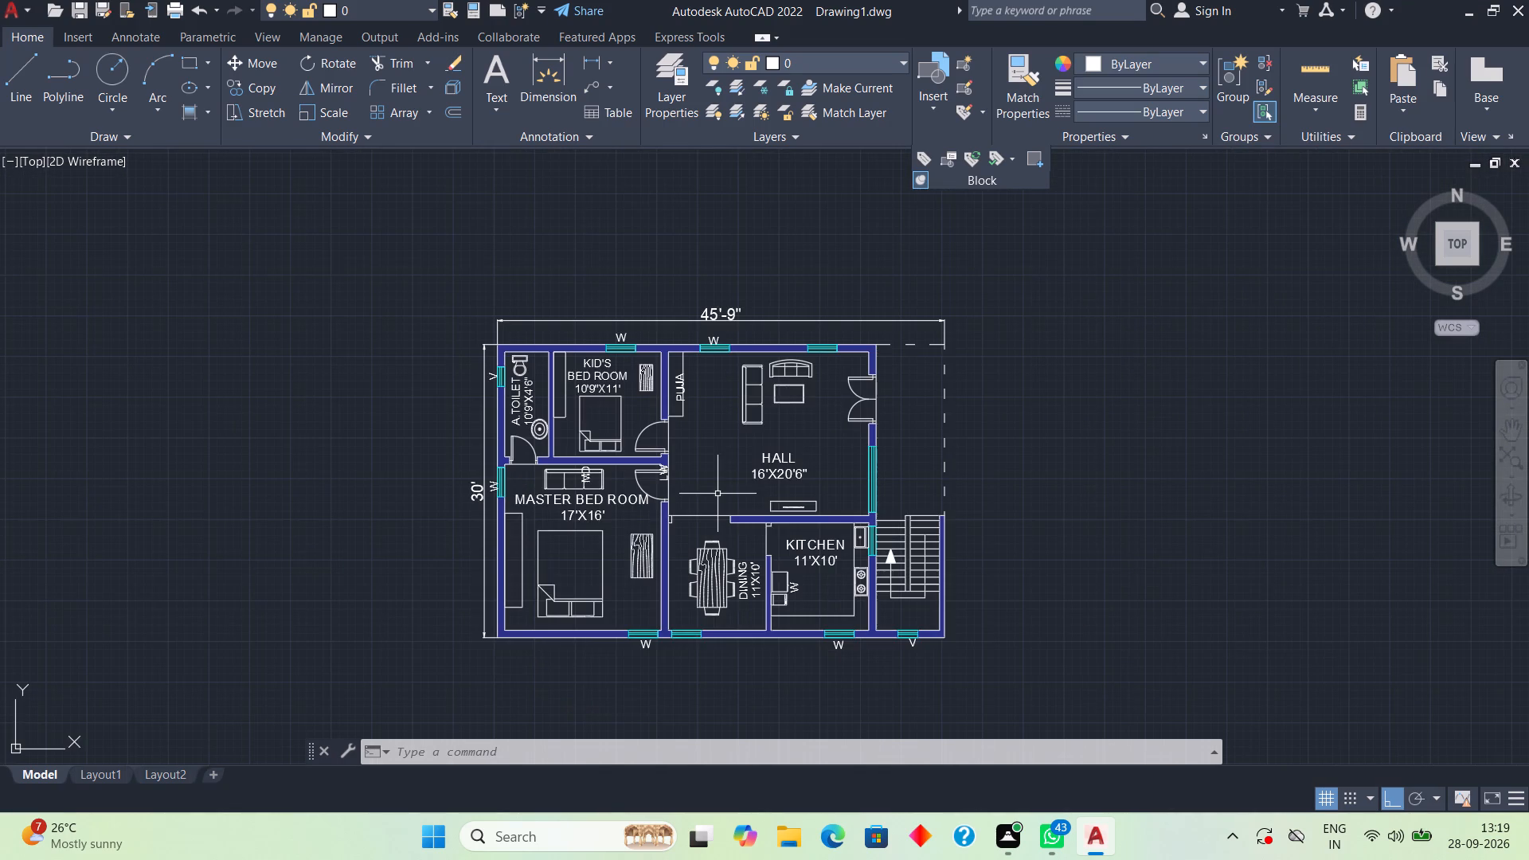
{"action": "scroll", "coordinate": [755, 483], "scroll_direction": "up", "scroll_amount": 1}
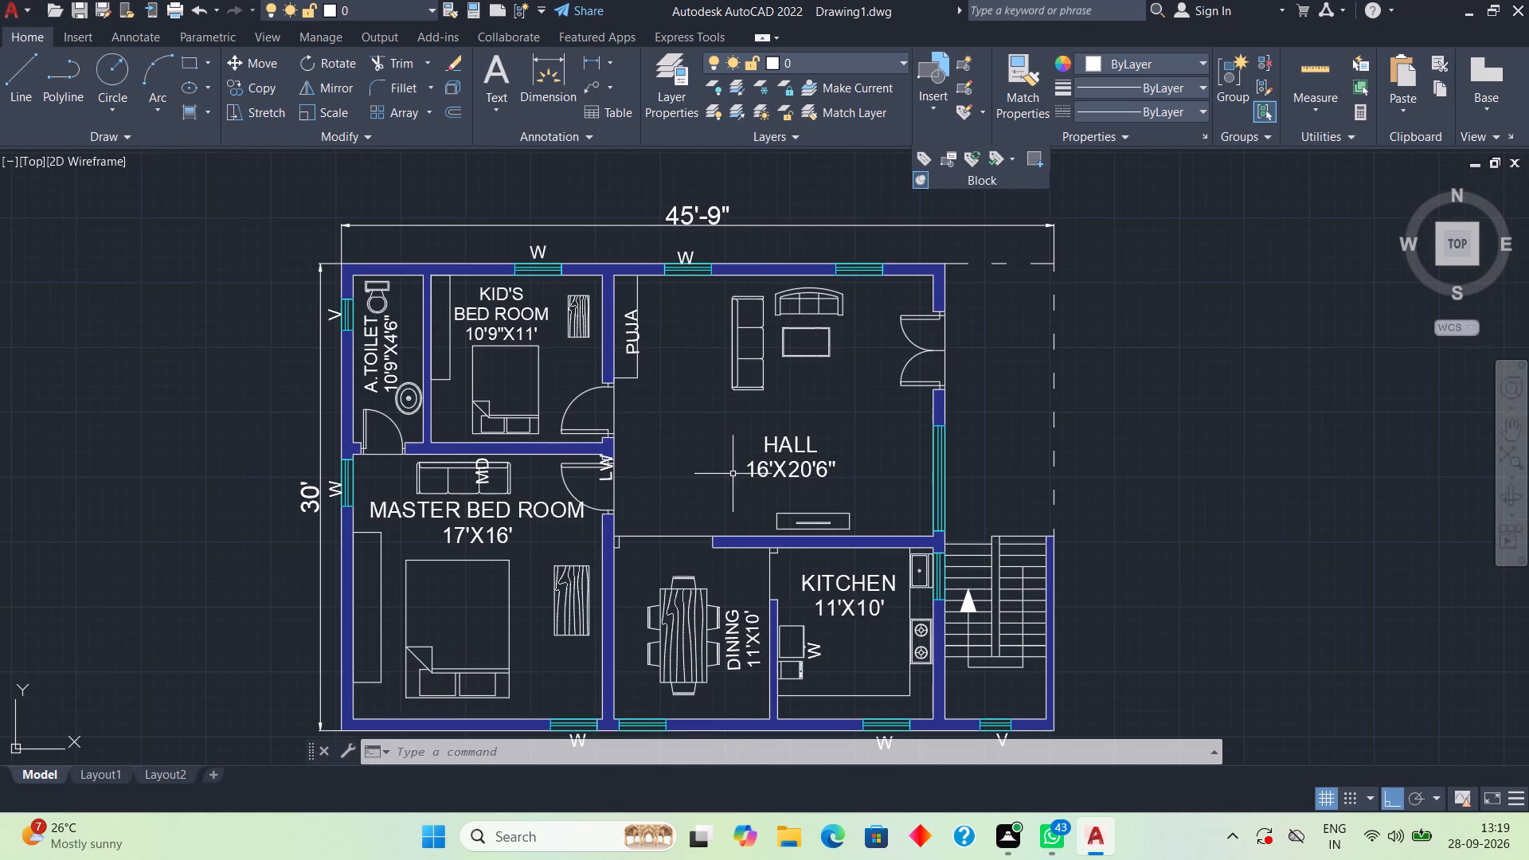
{"action": "middle_click_drag", "start_coordinate": [701, 470], "coordinate": [608, 450]}
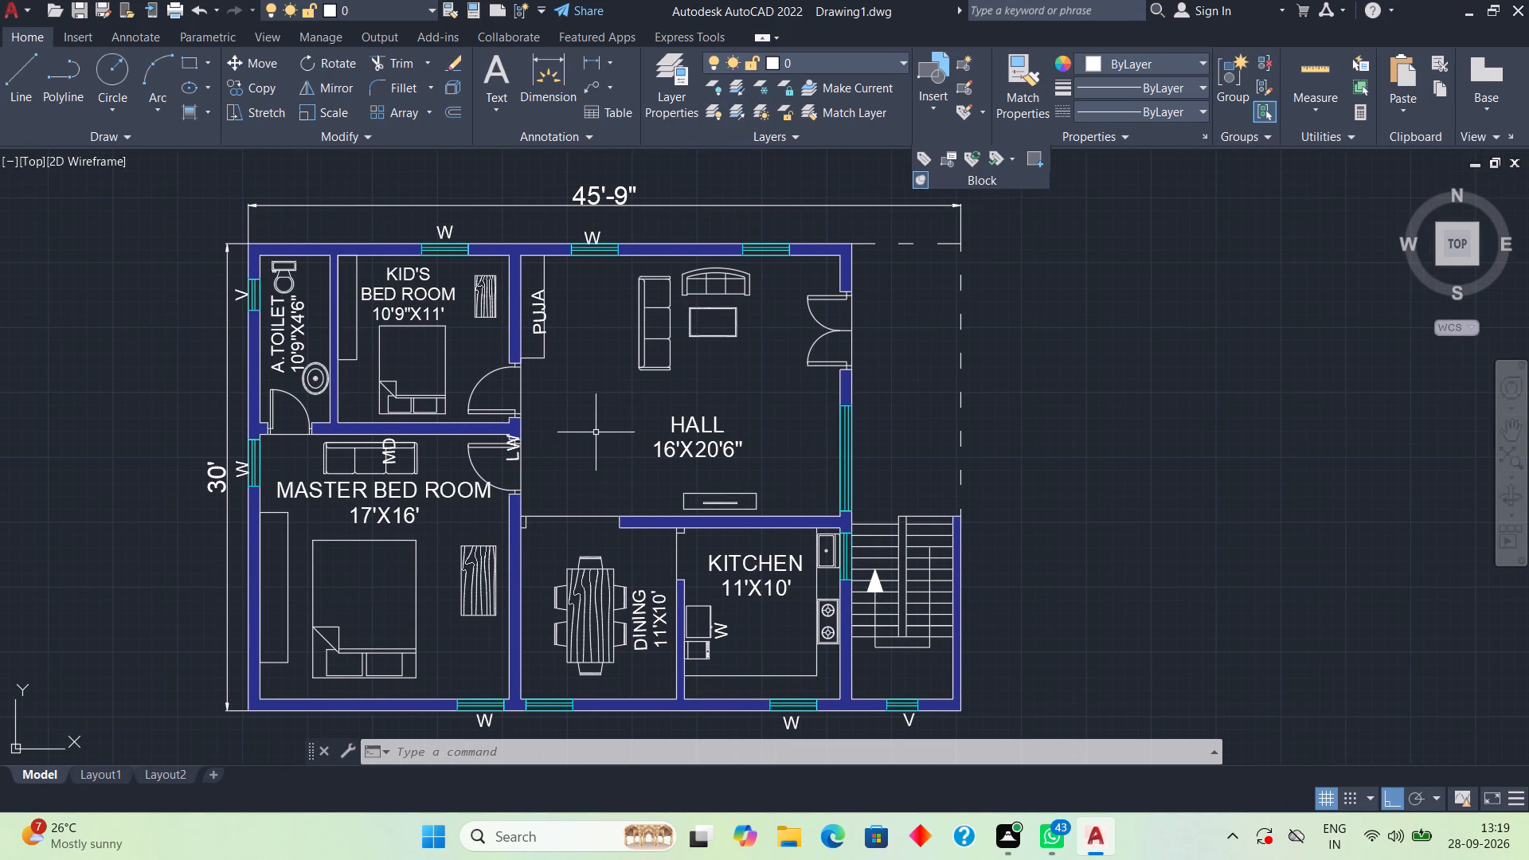
{"action": "middle_click_drag", "start_coordinate": [592, 448], "coordinate": [685, 437]}
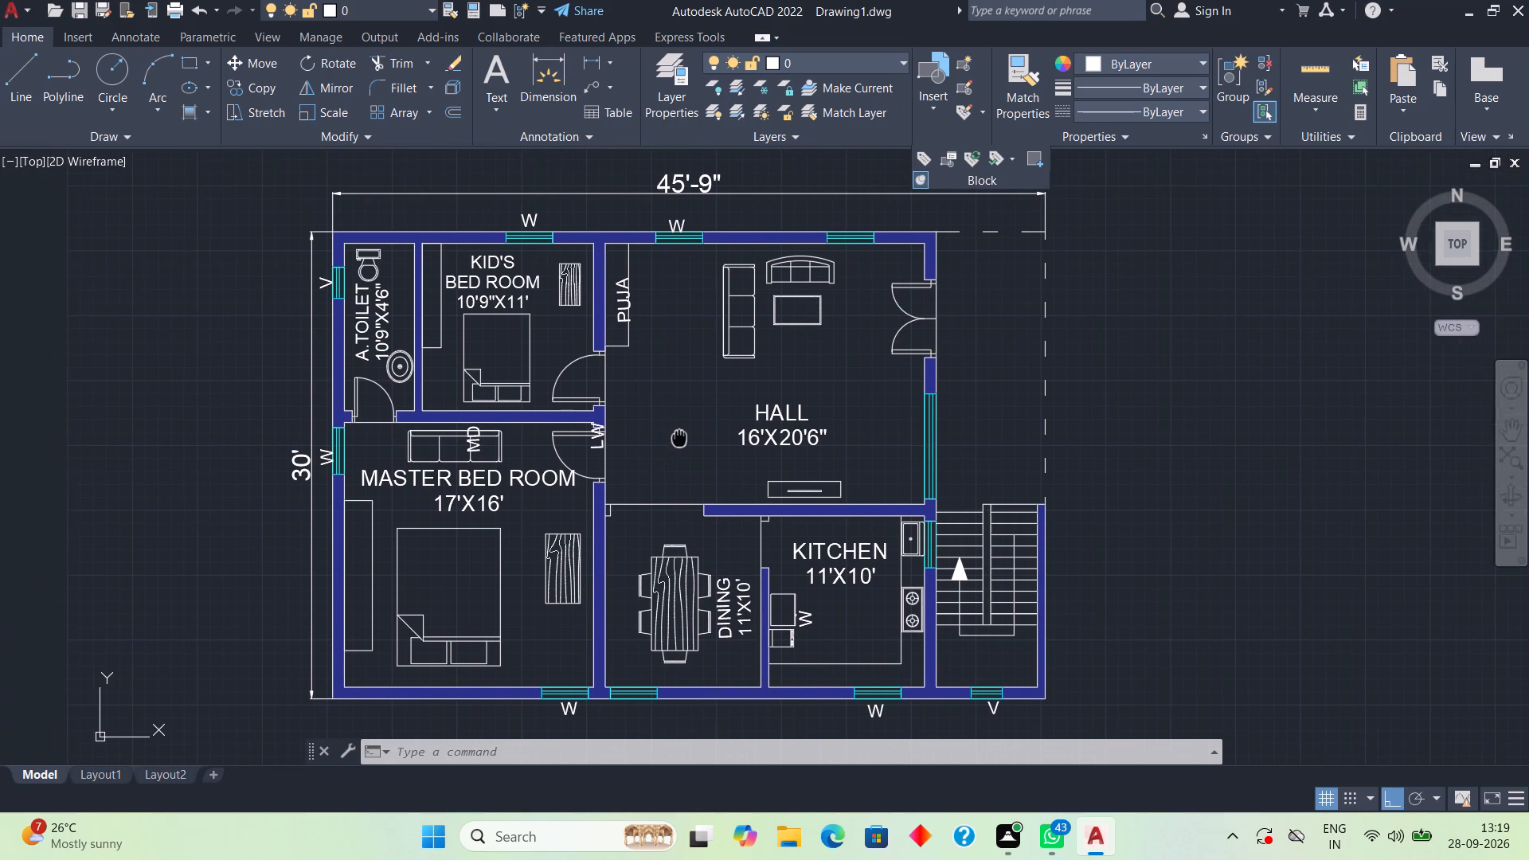
{"action": "middle_click_drag", "start_coordinate": [685, 437], "coordinate": [687, 438]}
{"action": "middle_click_drag", "start_coordinate": [688, 438], "coordinate": [670, 538]}
{"action": "scroll", "coordinate": [670, 538], "scroll_direction": "down", "scroll_amount": 6}
{"action": "scroll", "coordinate": [713, 460], "scroll_direction": "down", "scroll_amount": 8}
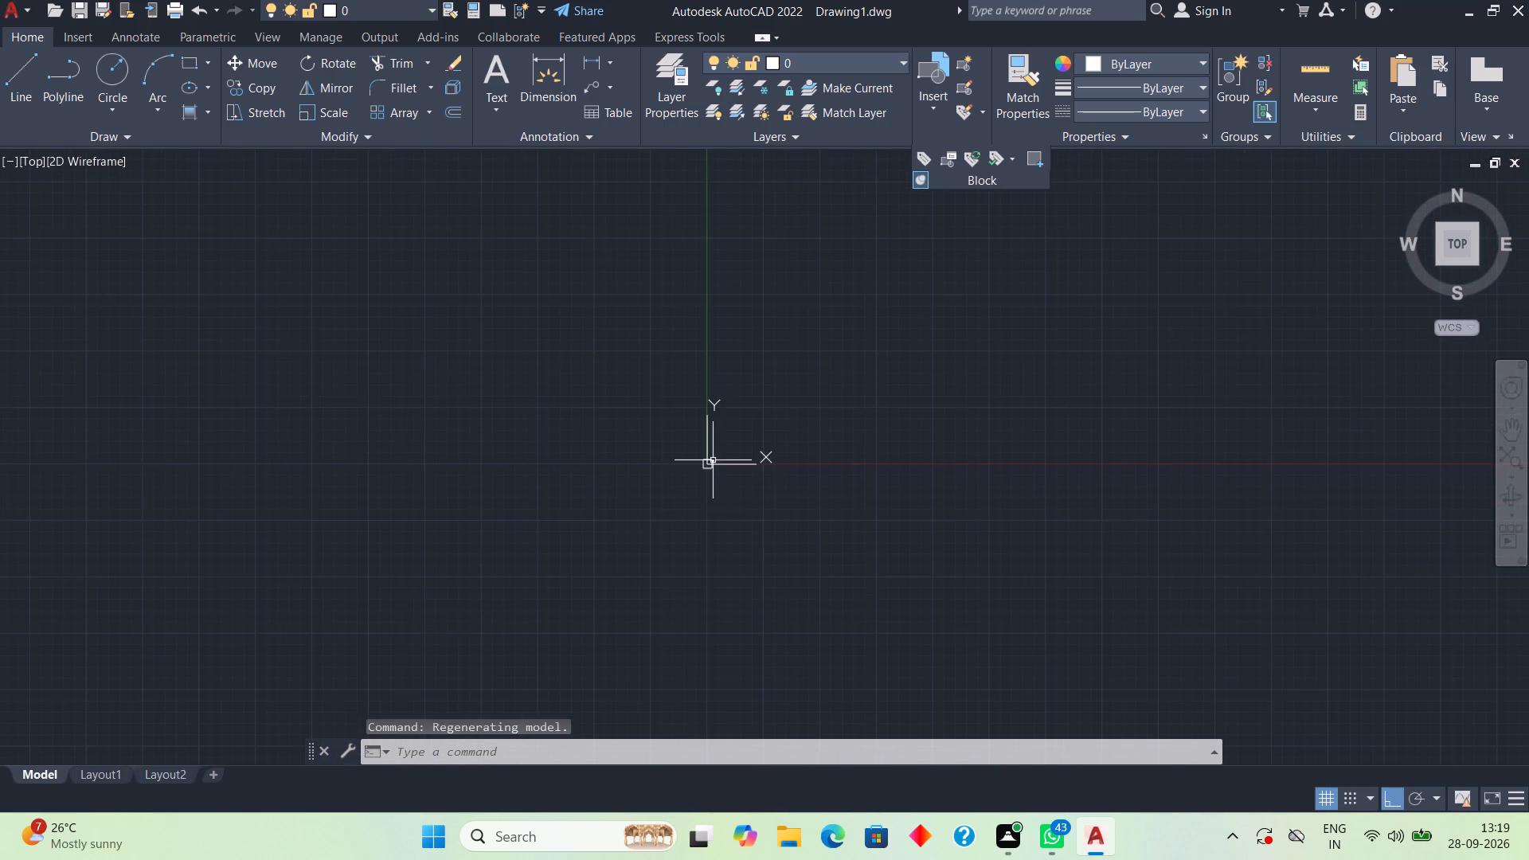
{"action": "scroll", "coordinate": [713, 460], "scroll_direction": "down", "scroll_amount": 7}
{"action": "scroll", "coordinate": [727, 456], "scroll_direction": "up", "scroll_amount": 3}
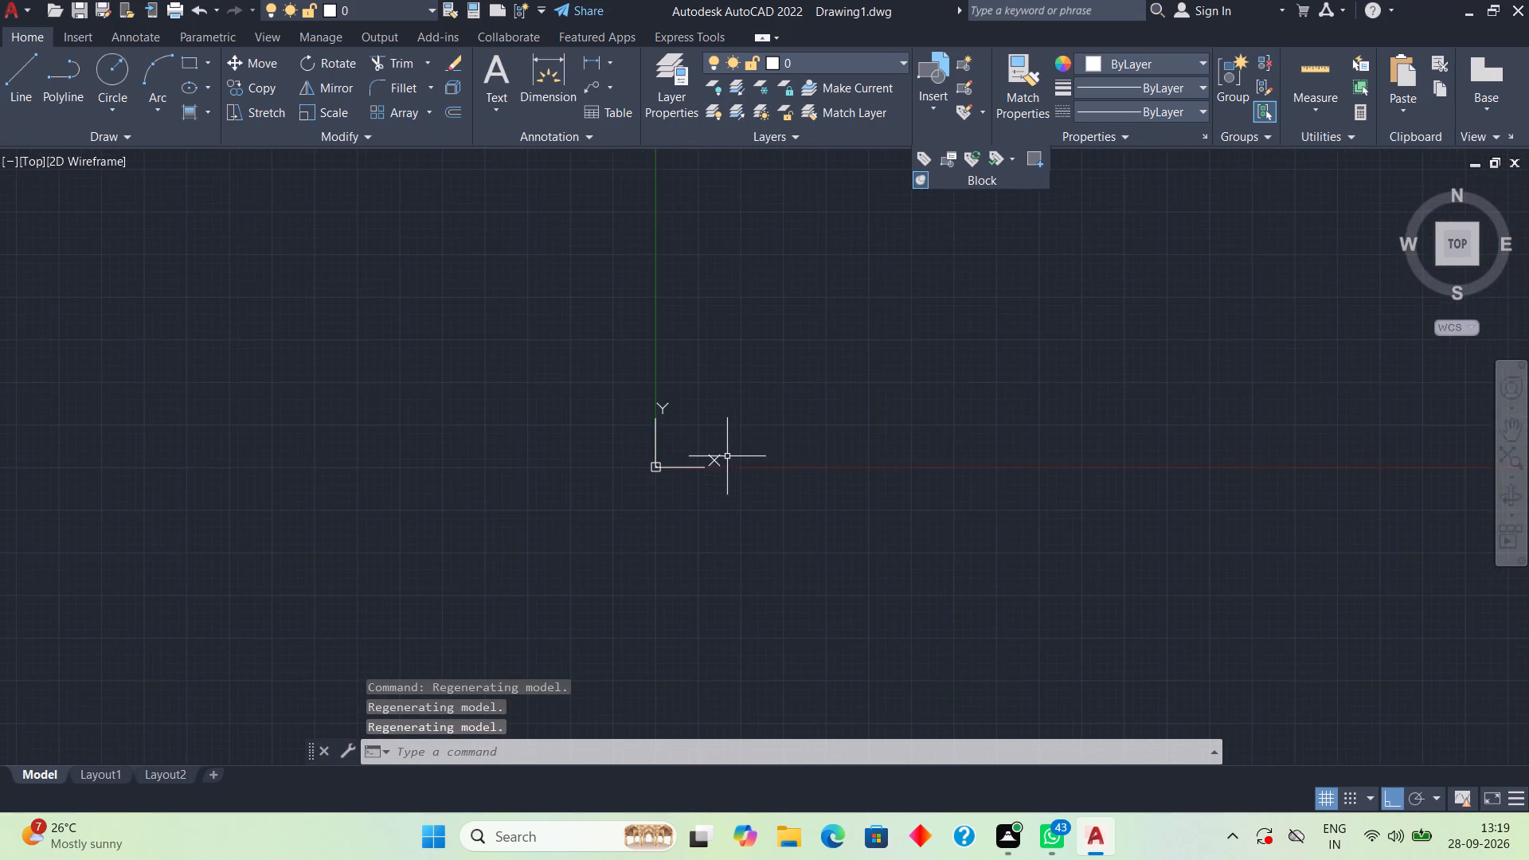
{"action": "scroll", "coordinate": [727, 456], "scroll_direction": "up", "scroll_amount": 5}
{"action": "middle_click_drag", "start_coordinate": [921, 436], "coordinate": [1268, 354]}
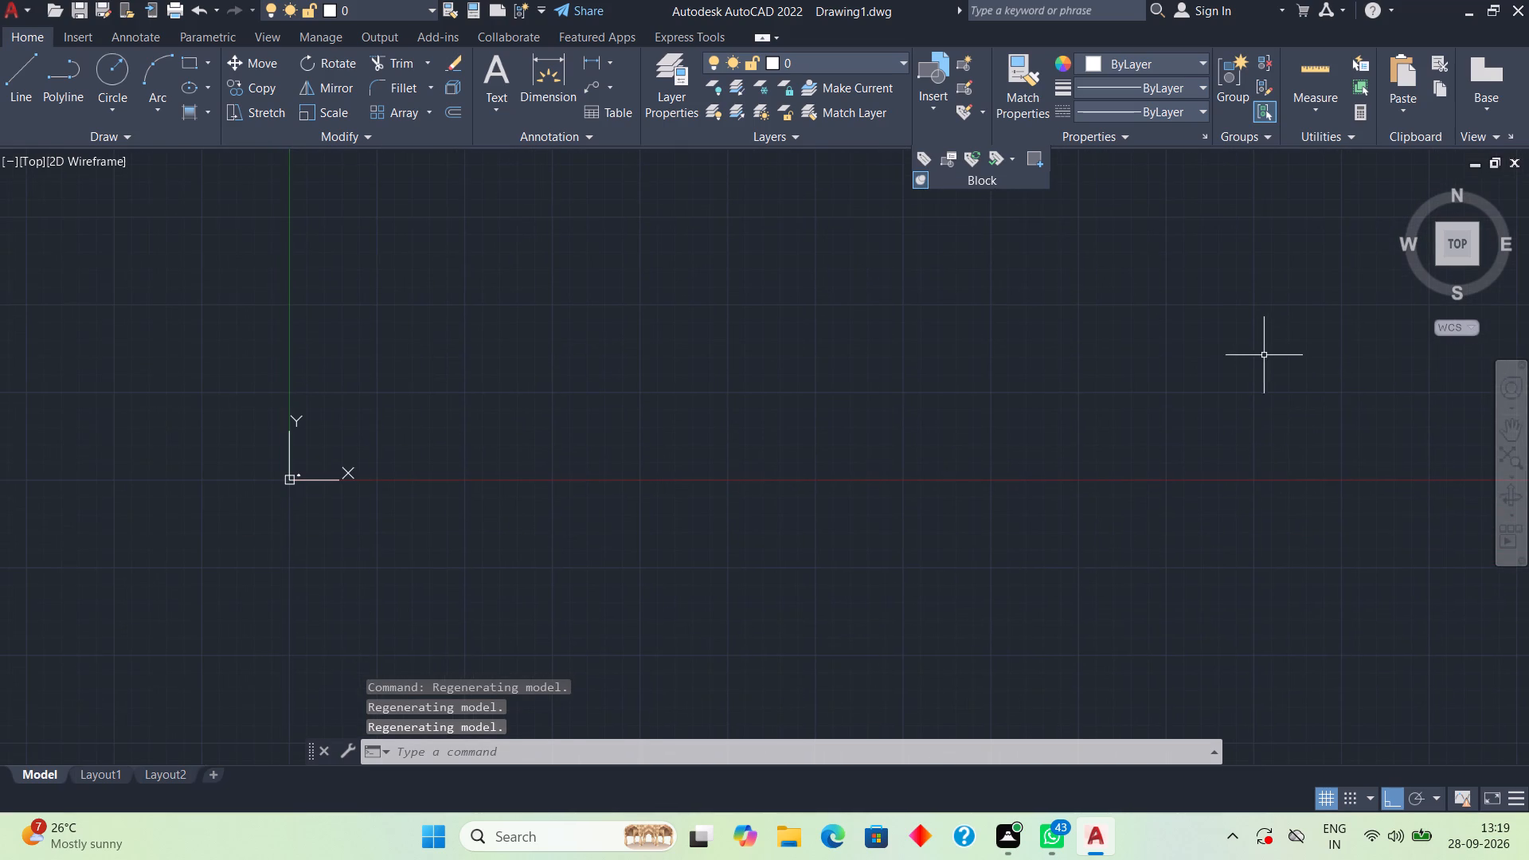
{"action": "scroll", "coordinate": [115, 537], "scroll_direction": "up", "scroll_amount": 2}
{"action": "scroll", "coordinate": [489, 427], "scroll_direction": "up", "scroll_amount": 3}
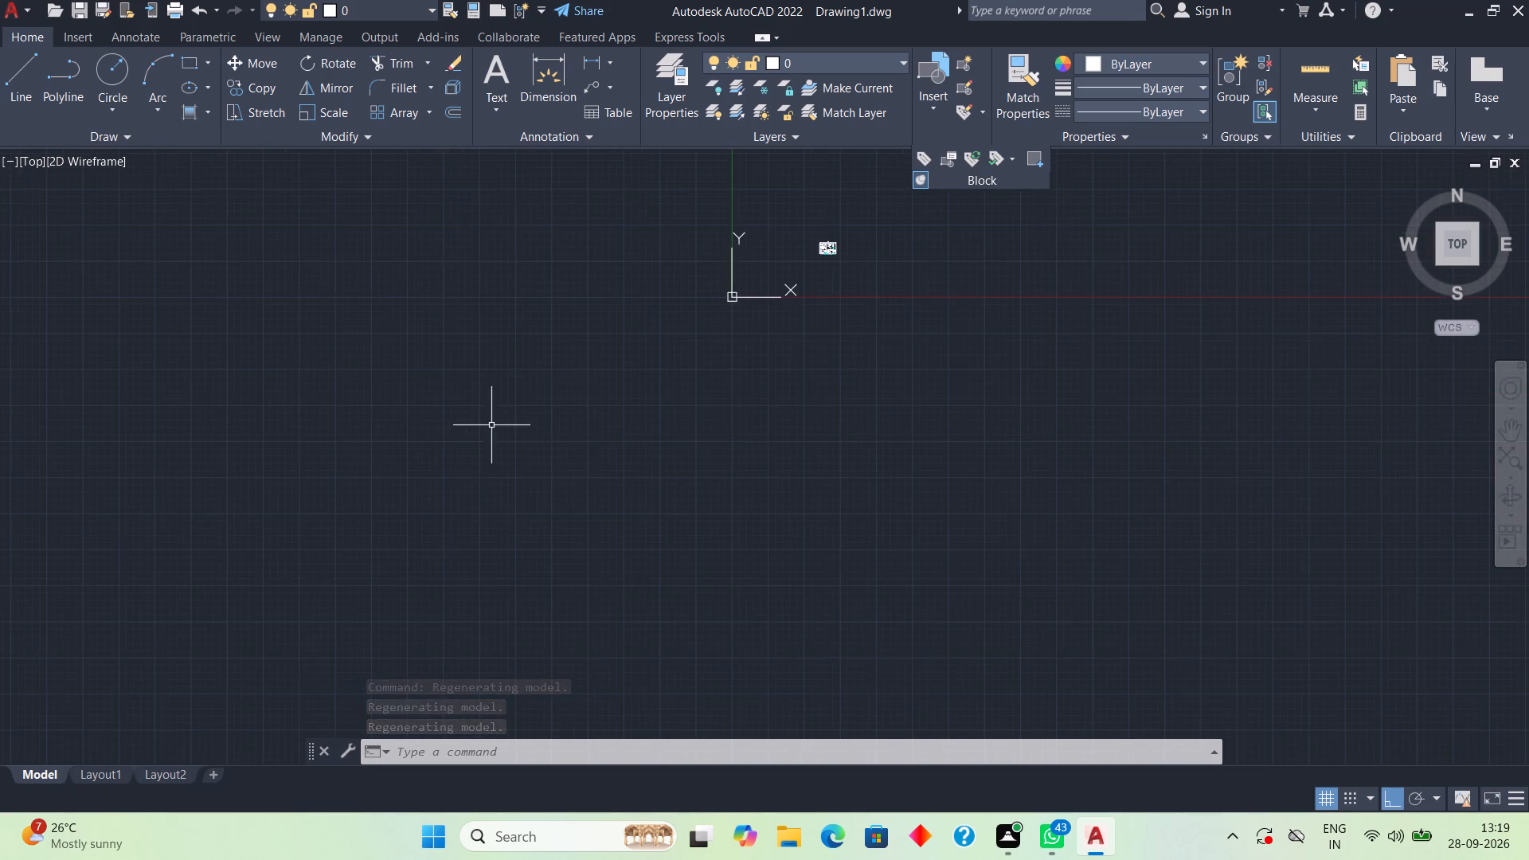
{"action": "middle_click_drag", "start_coordinate": [858, 316], "coordinate": [844, 561]}
{"action": "scroll", "coordinate": [815, 489], "scroll_direction": "up", "scroll_amount": 6}
{"action": "scroll", "coordinate": [839, 561], "scroll_direction": "up", "scroll_amount": 1}
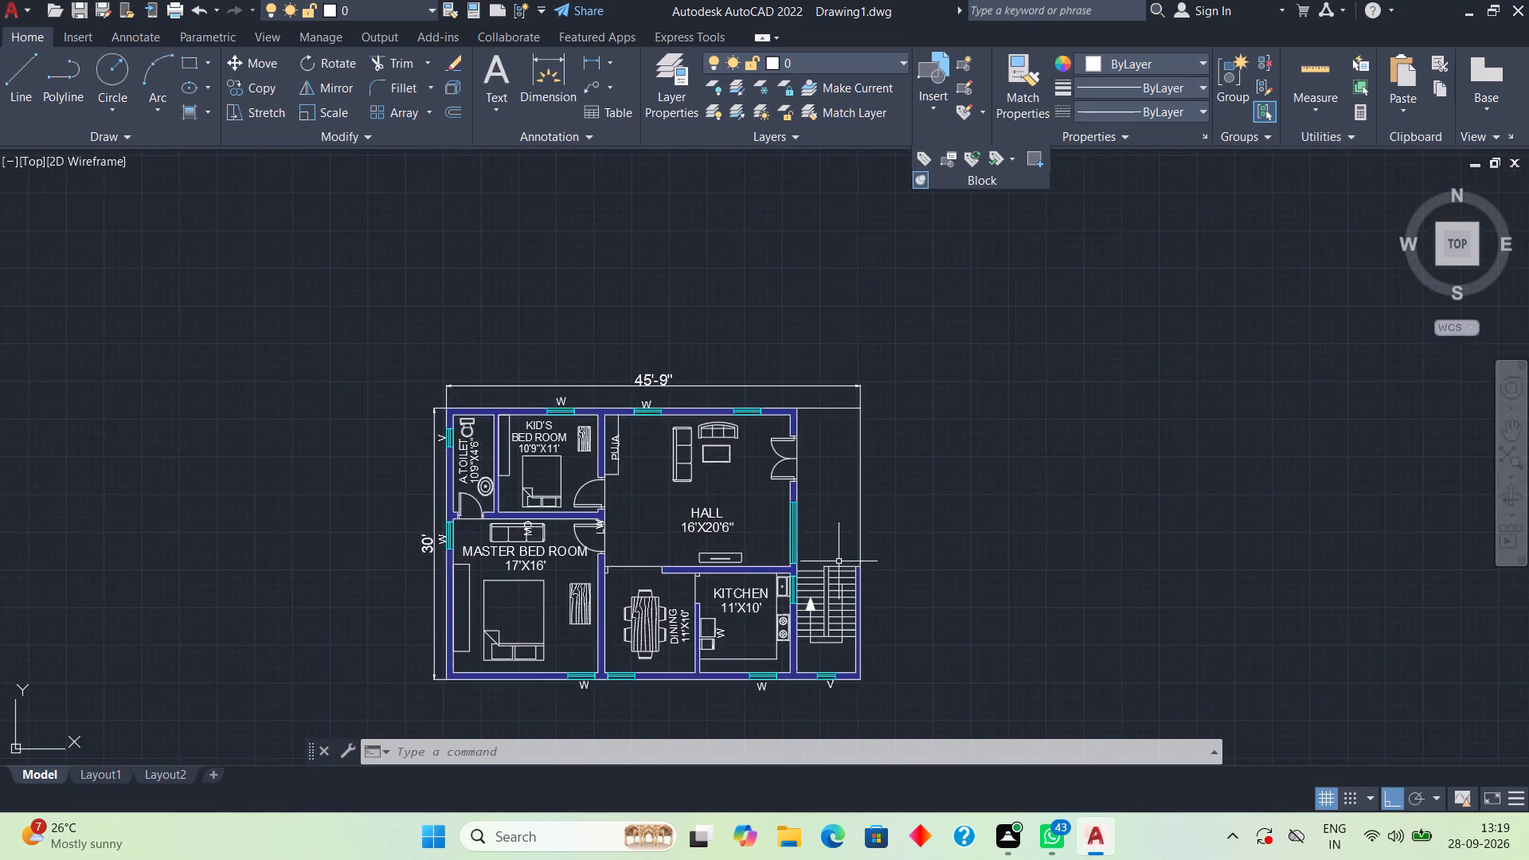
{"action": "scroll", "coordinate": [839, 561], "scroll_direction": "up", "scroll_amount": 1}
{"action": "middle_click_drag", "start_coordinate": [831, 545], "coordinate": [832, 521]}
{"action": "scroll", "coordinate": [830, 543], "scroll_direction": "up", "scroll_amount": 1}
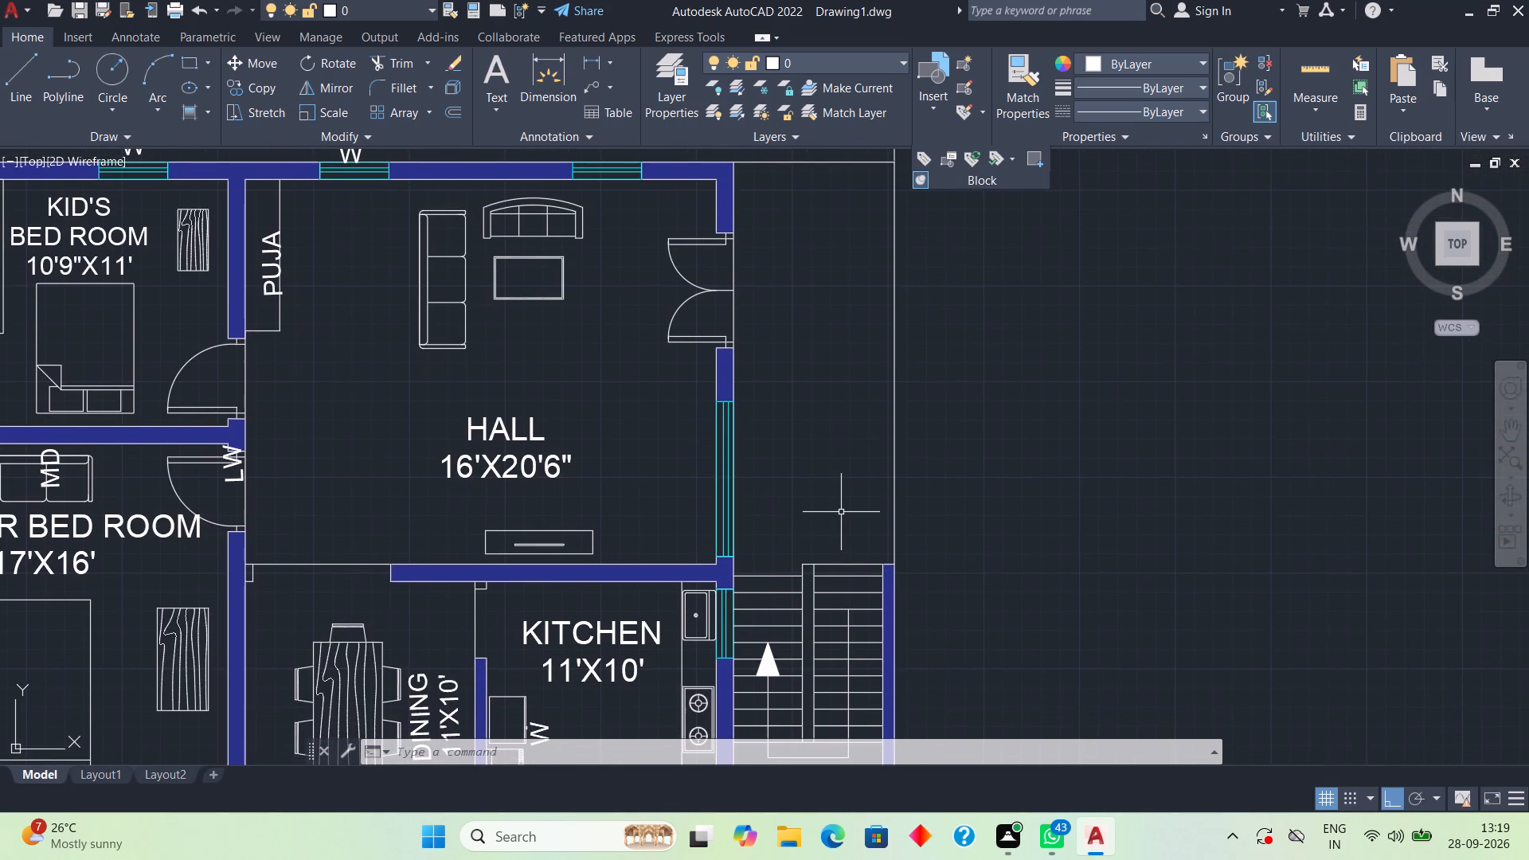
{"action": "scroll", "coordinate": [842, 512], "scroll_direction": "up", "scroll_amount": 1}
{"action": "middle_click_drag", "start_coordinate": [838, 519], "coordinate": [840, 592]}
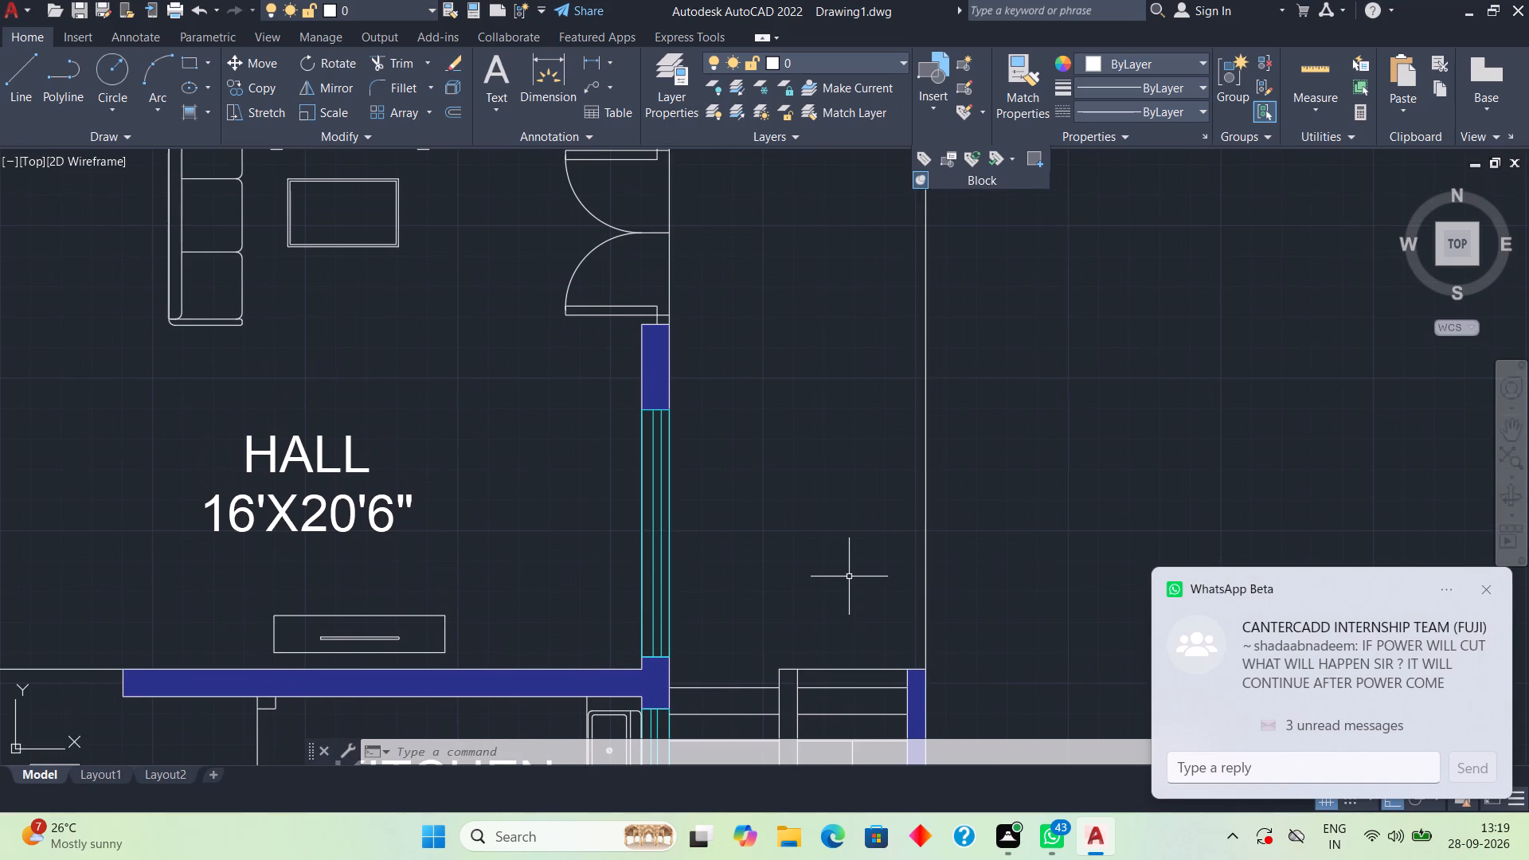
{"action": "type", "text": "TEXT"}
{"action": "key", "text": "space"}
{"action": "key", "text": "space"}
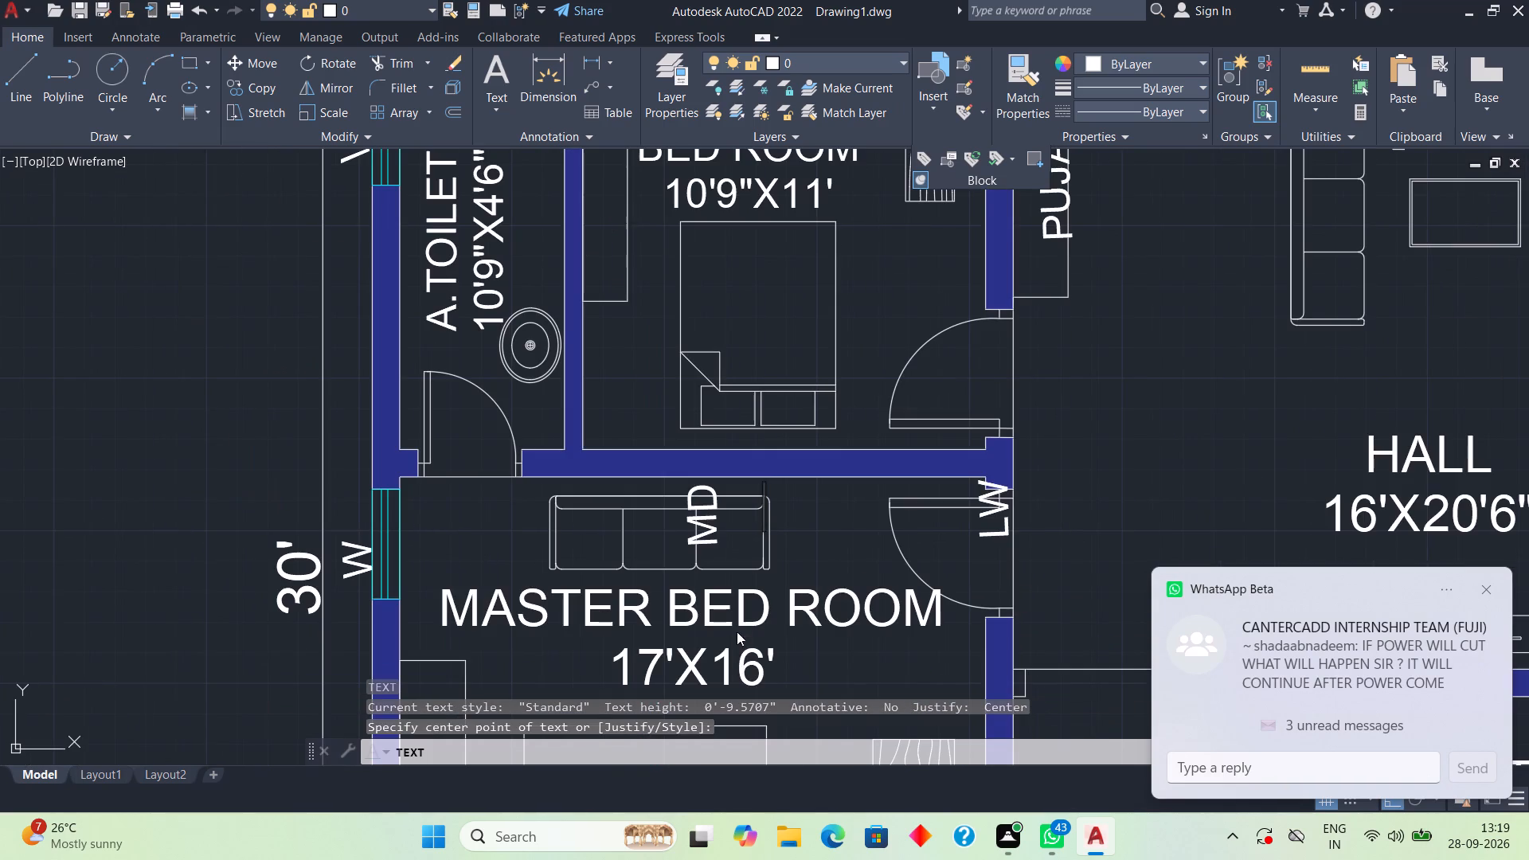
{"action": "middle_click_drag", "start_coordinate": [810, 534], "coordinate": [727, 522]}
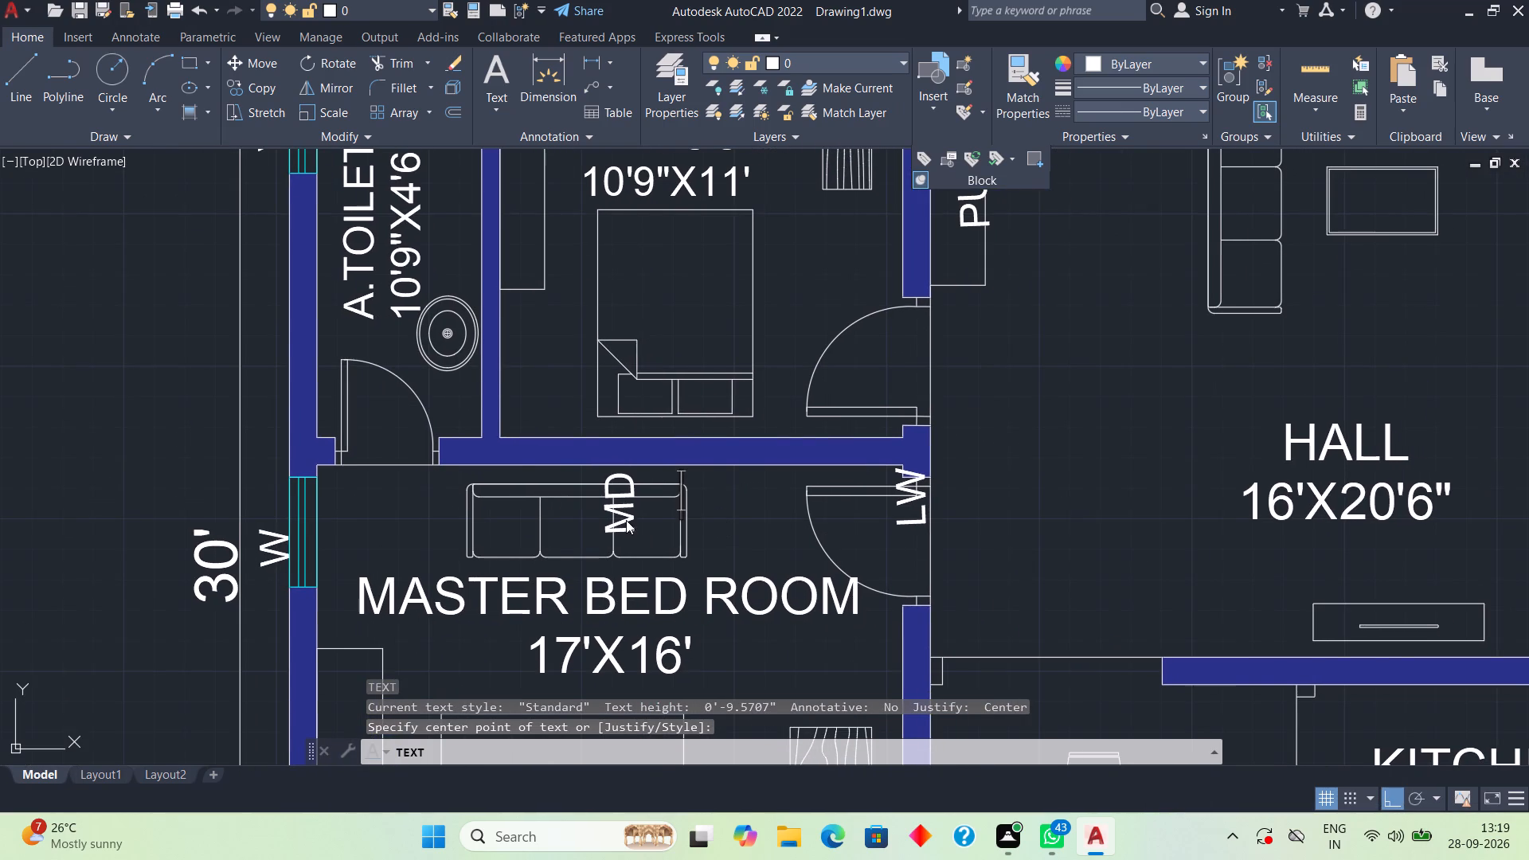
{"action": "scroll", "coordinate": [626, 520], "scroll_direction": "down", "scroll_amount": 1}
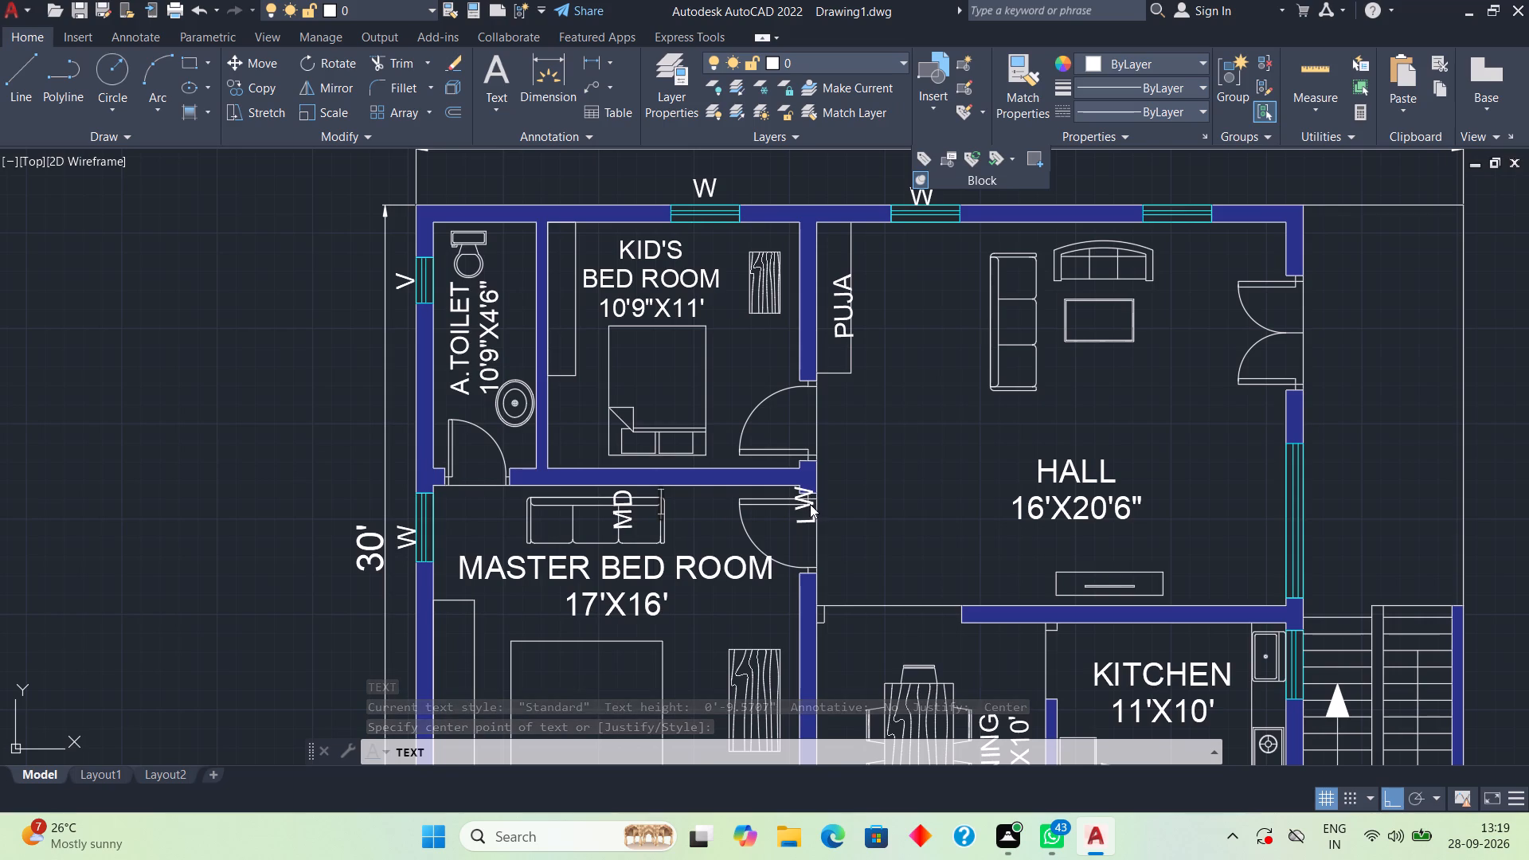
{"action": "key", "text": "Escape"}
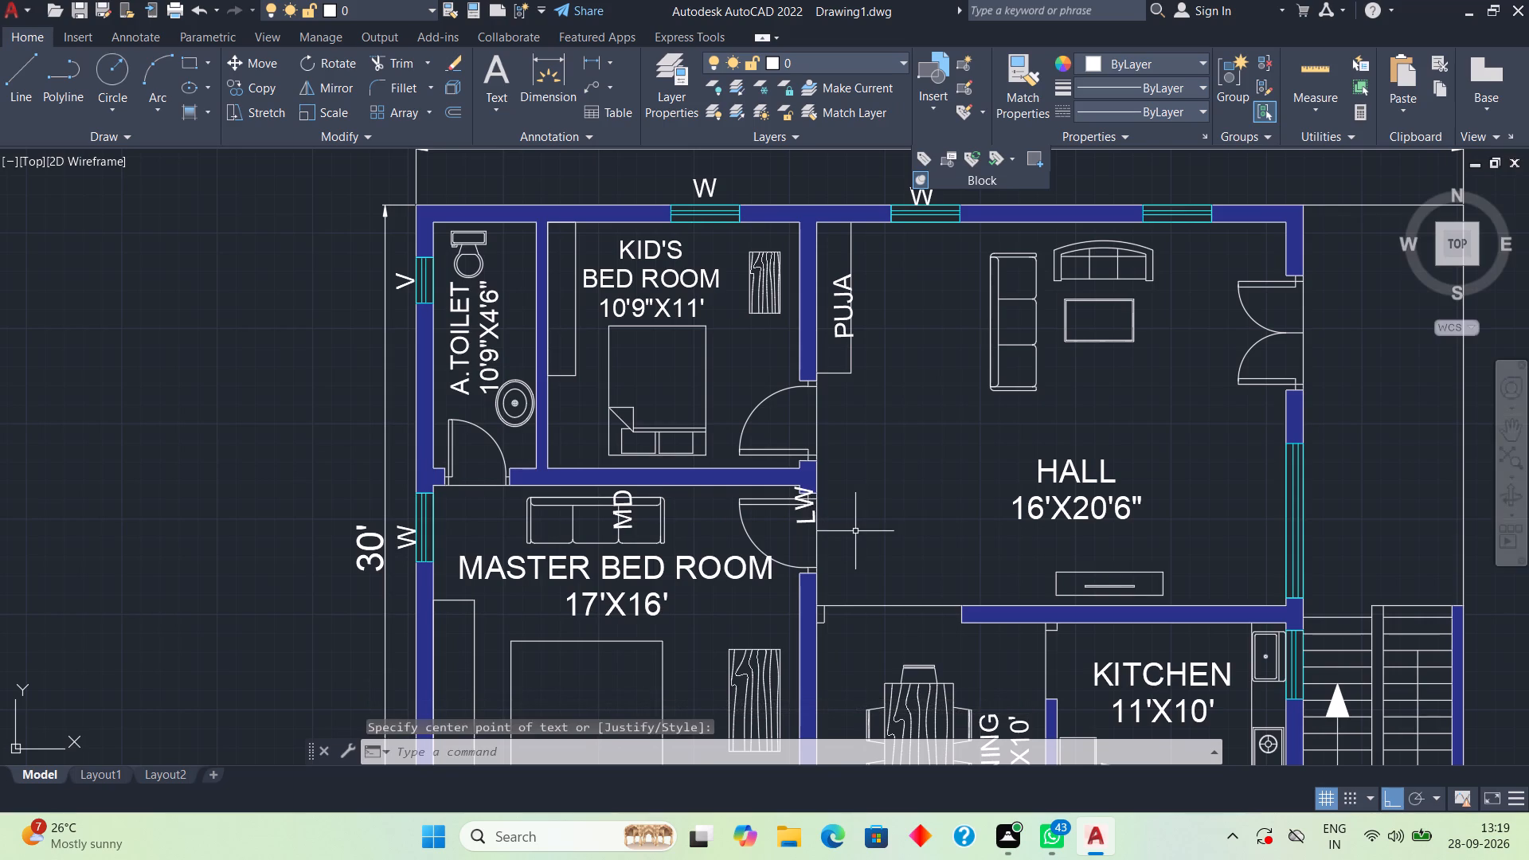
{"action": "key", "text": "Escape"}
Move the misplaced LW text from the master bedroom door to just outside the large window in the hall's east wall.
{"action": "left_click", "coordinate": [811, 518]}
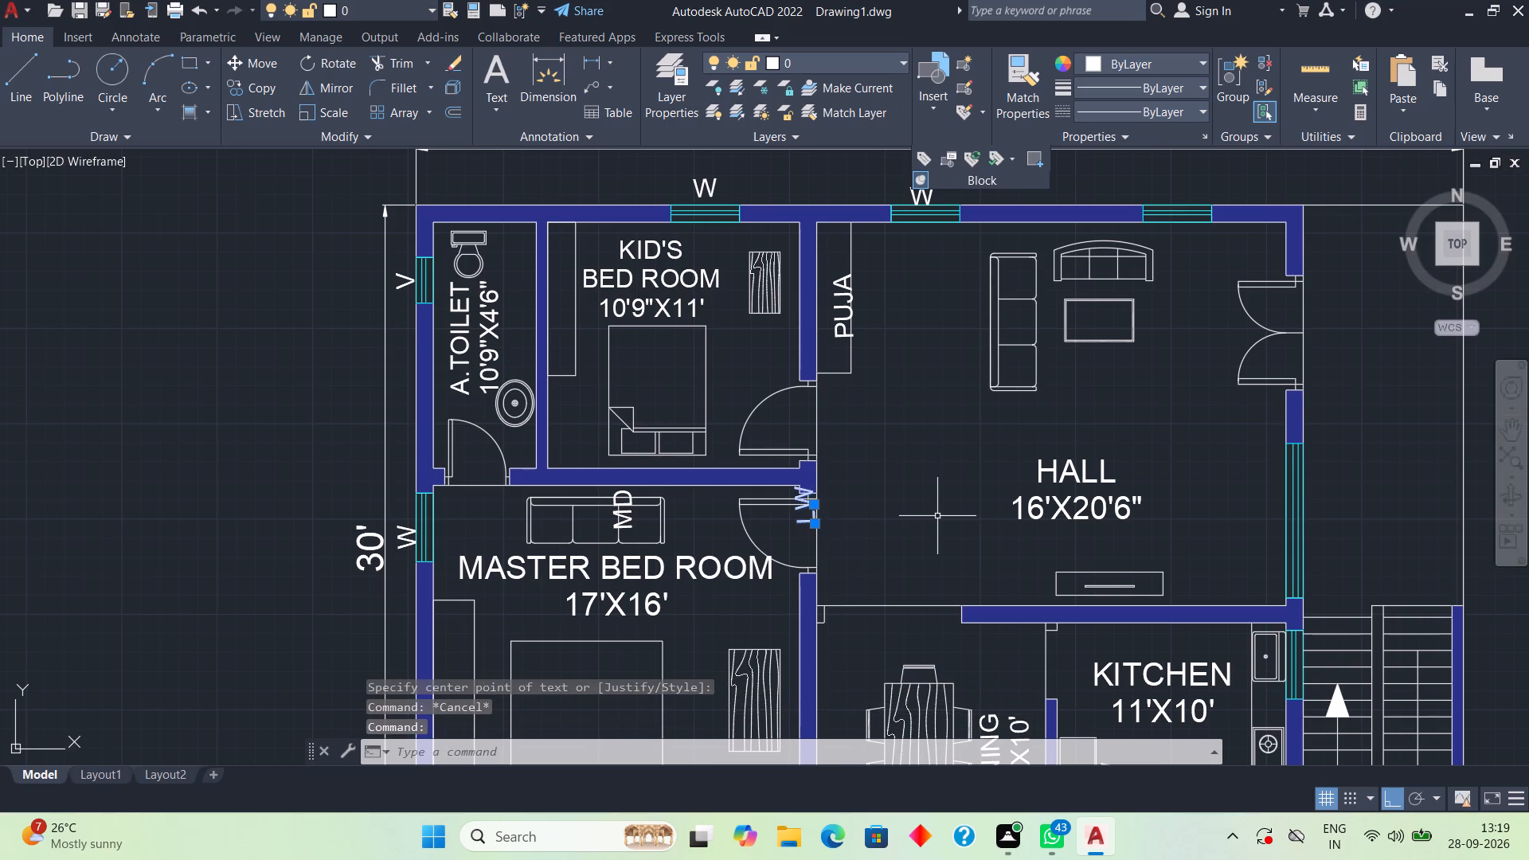
{"action": "type", "text": "M"}
{"action": "key", "text": "space"}
{"action": "left_click", "coordinate": [808, 497]}
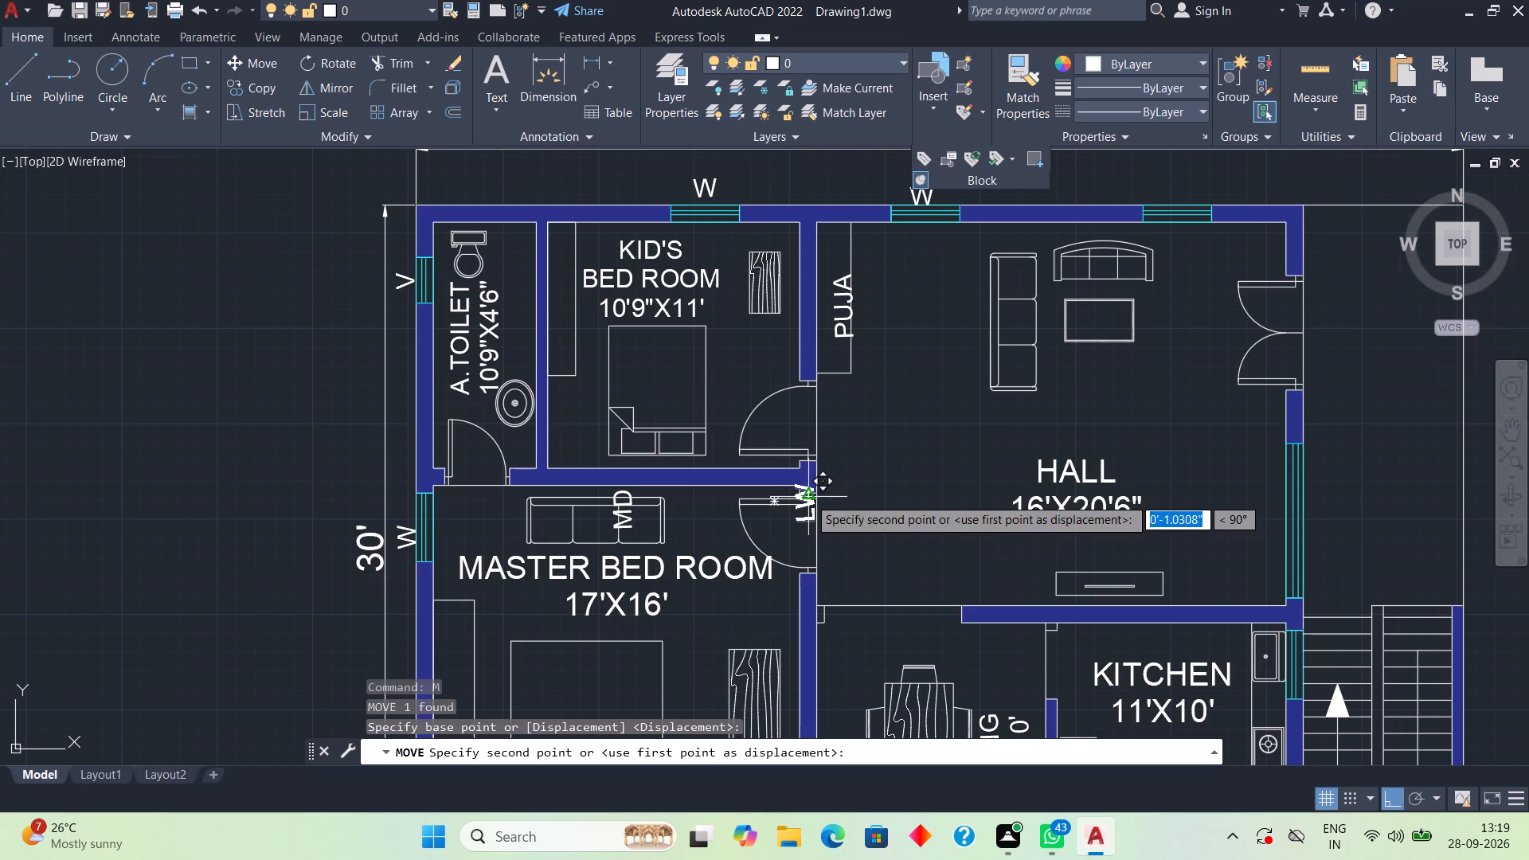
{"action": "left_click", "coordinate": [1324, 501]}
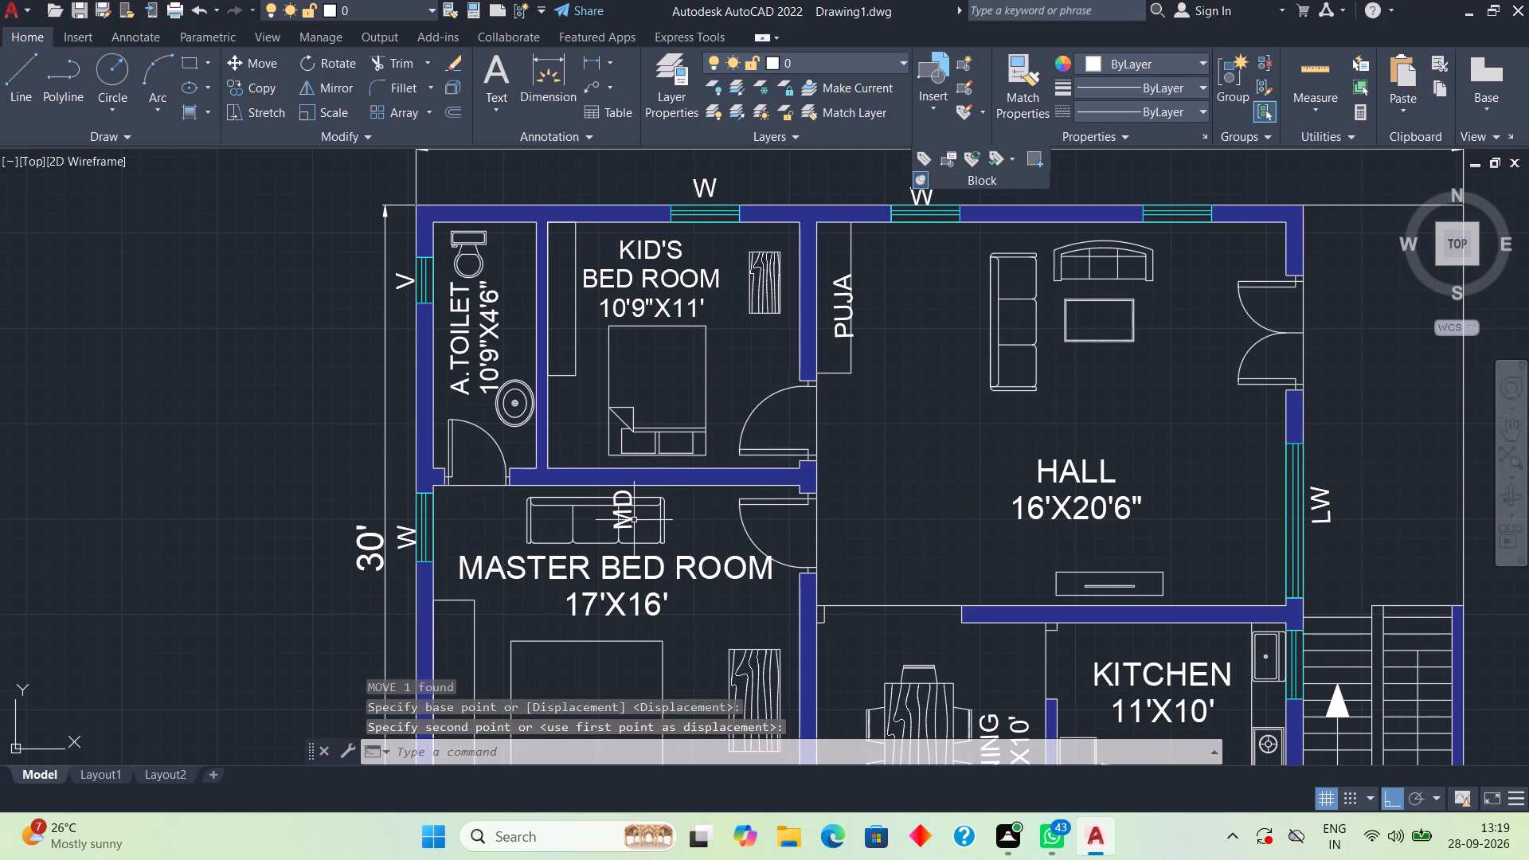
Move the misplaced MD text from the master bedroom sofa to the main double door in the hall's east wall.
{"action": "left_click", "coordinate": [621, 518]}
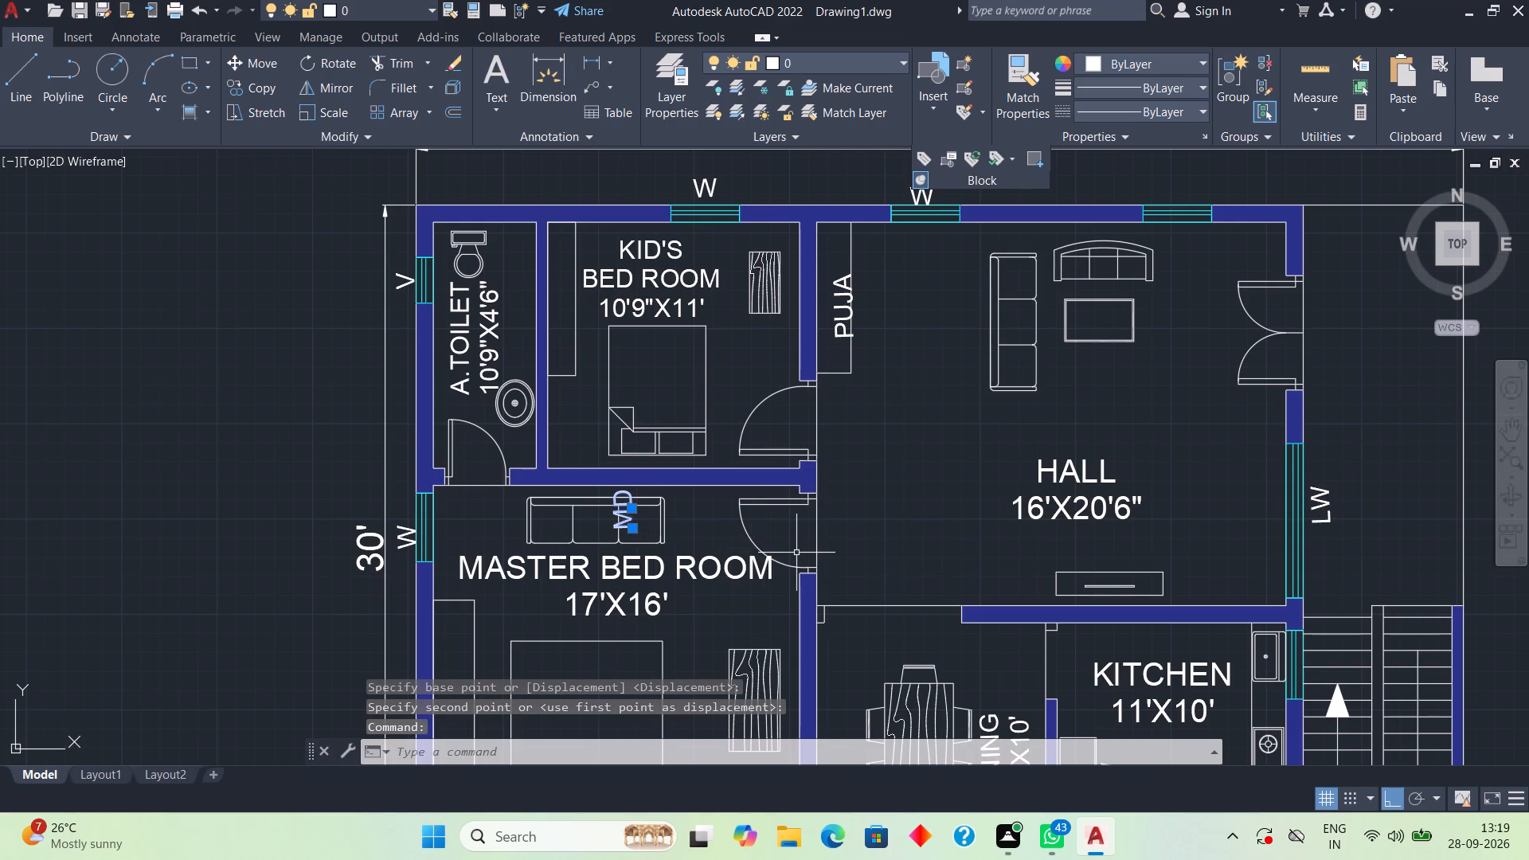
{"action": "type", "text": "M"}
{"action": "key", "text": "space"}
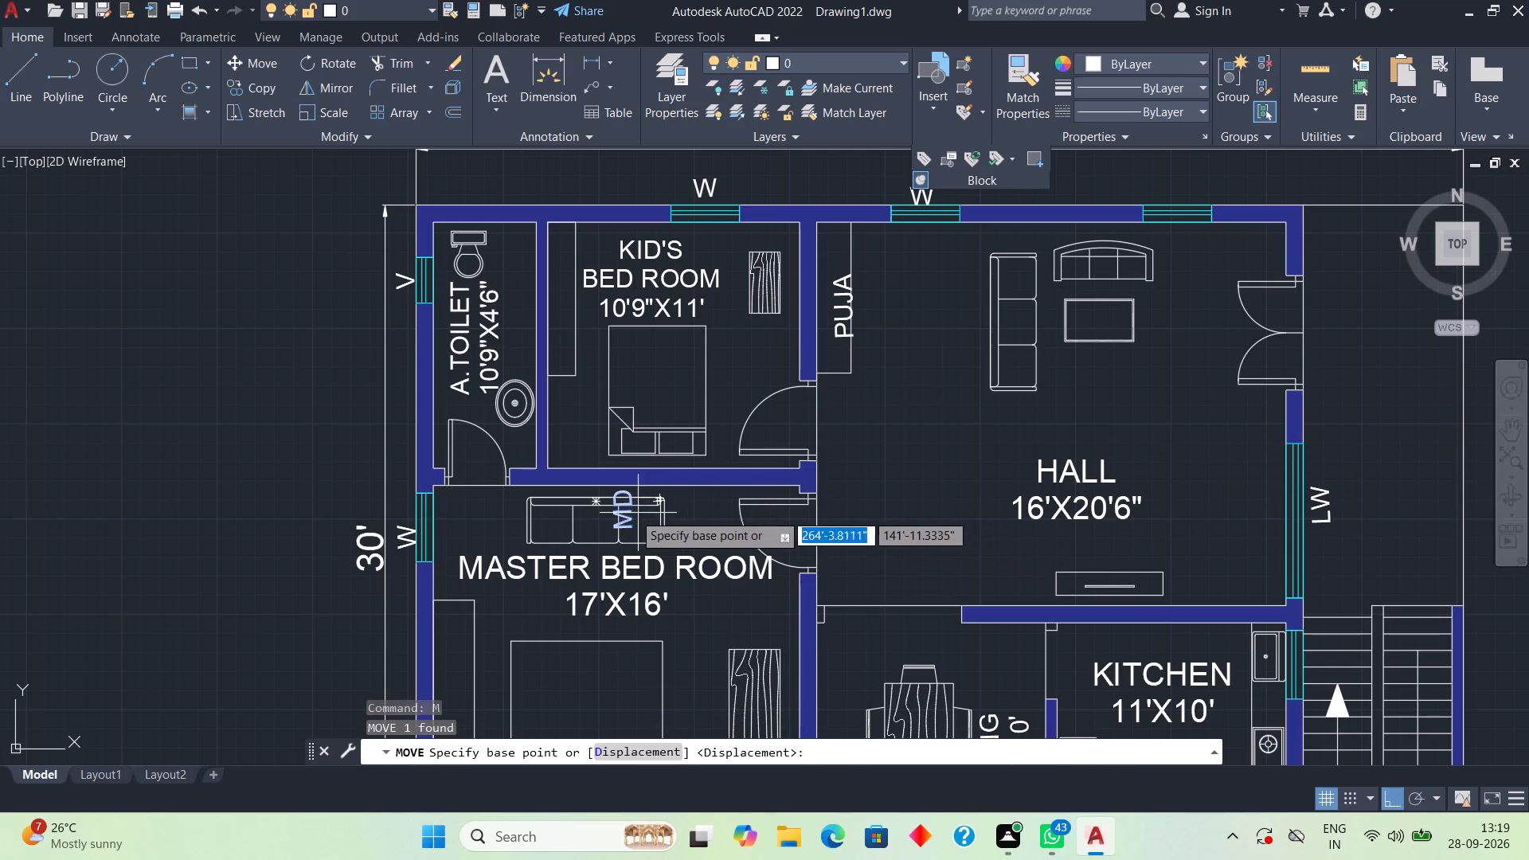
{"action": "left_click", "coordinate": [621, 513]}
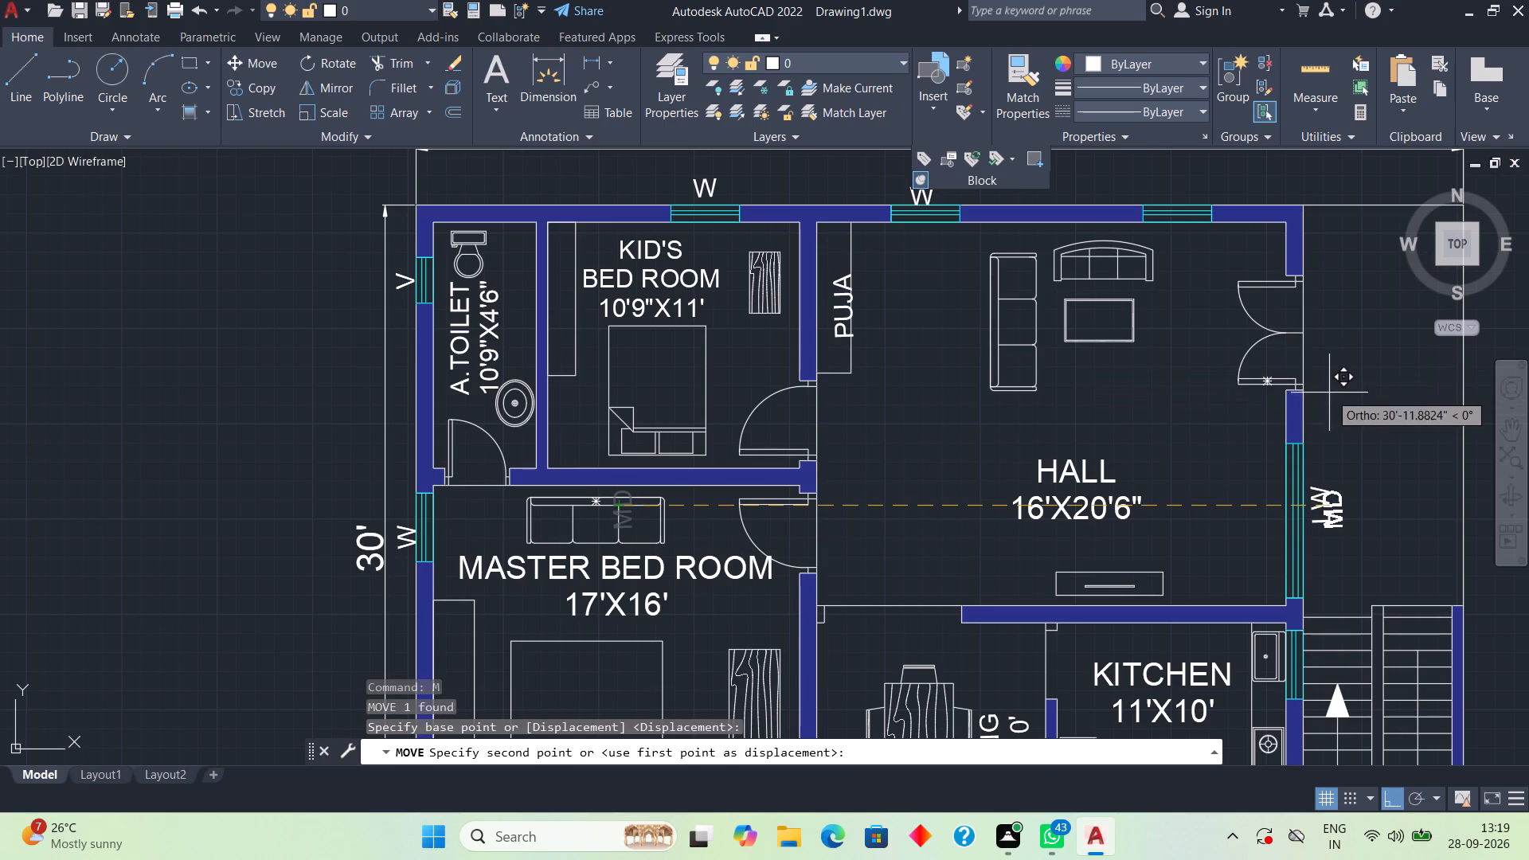
{"action": "left_click", "coordinate": [1353, 532]}
{"action": "left_click", "coordinate": [1354, 518]}
{"action": "key", "text": "m"}
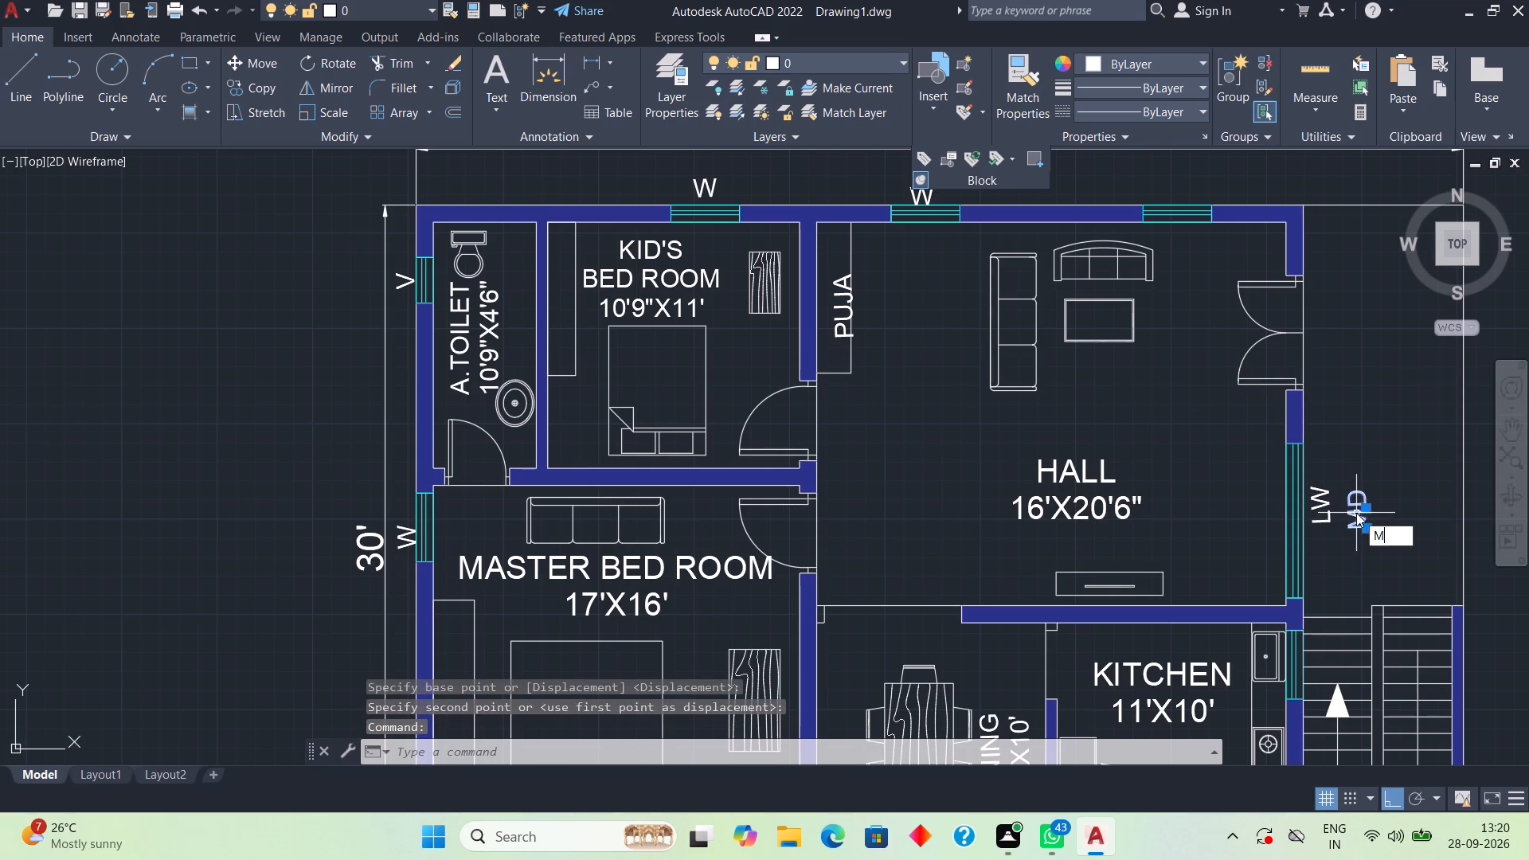
{"action": "key", "text": "space"}
{"action": "left_click", "coordinate": [1356, 509]}
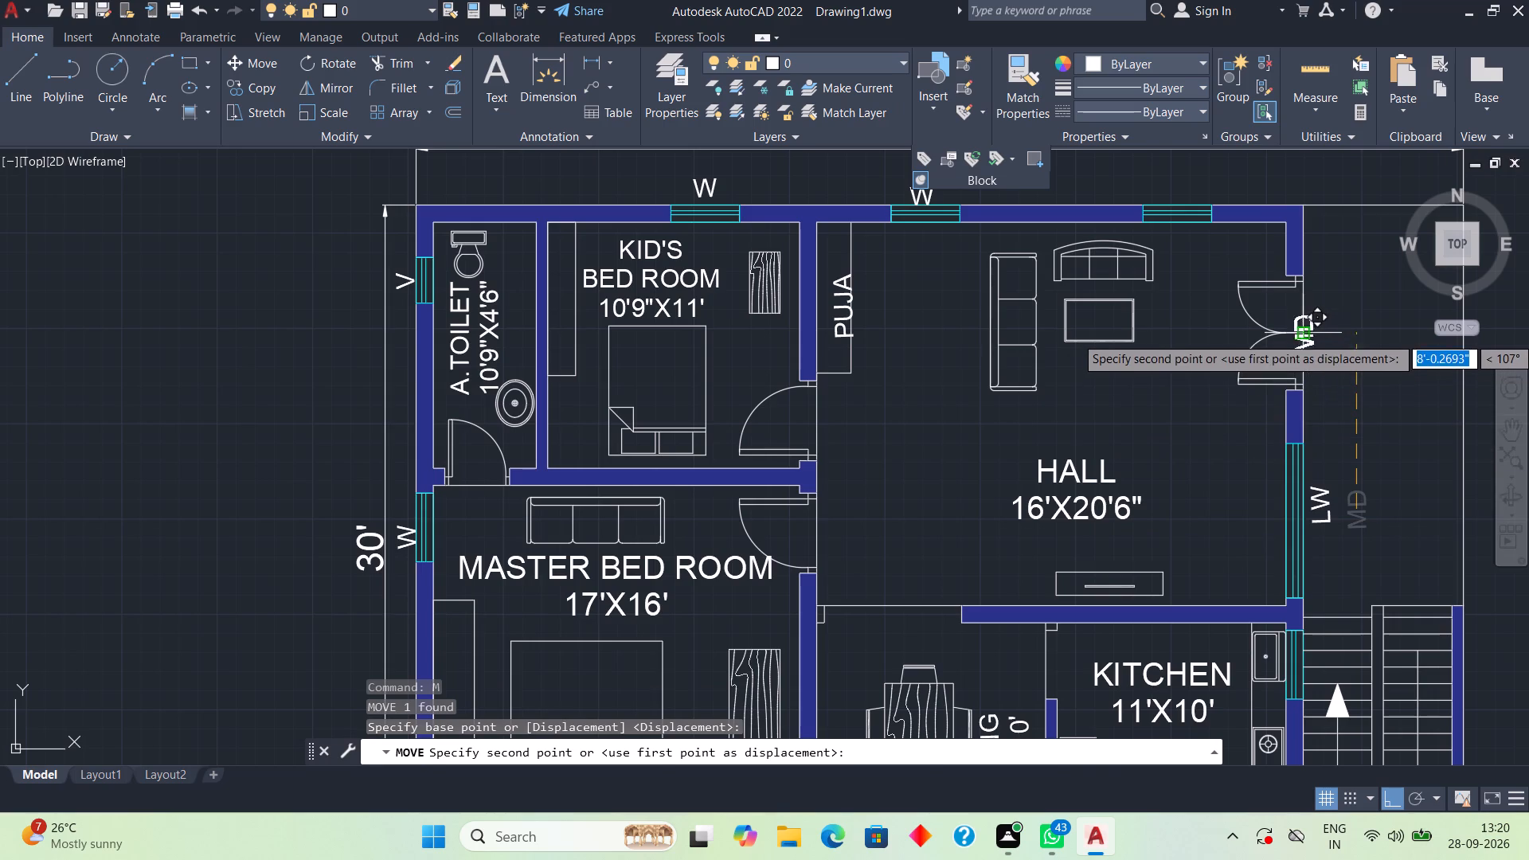
{"action": "left_click", "coordinate": [1308, 336]}
Move the MD text slightly outward so it sits clear of the double door's outer wall line.
{"action": "left_click", "coordinate": [1308, 336]}
{"action": "type", "text": "M"}
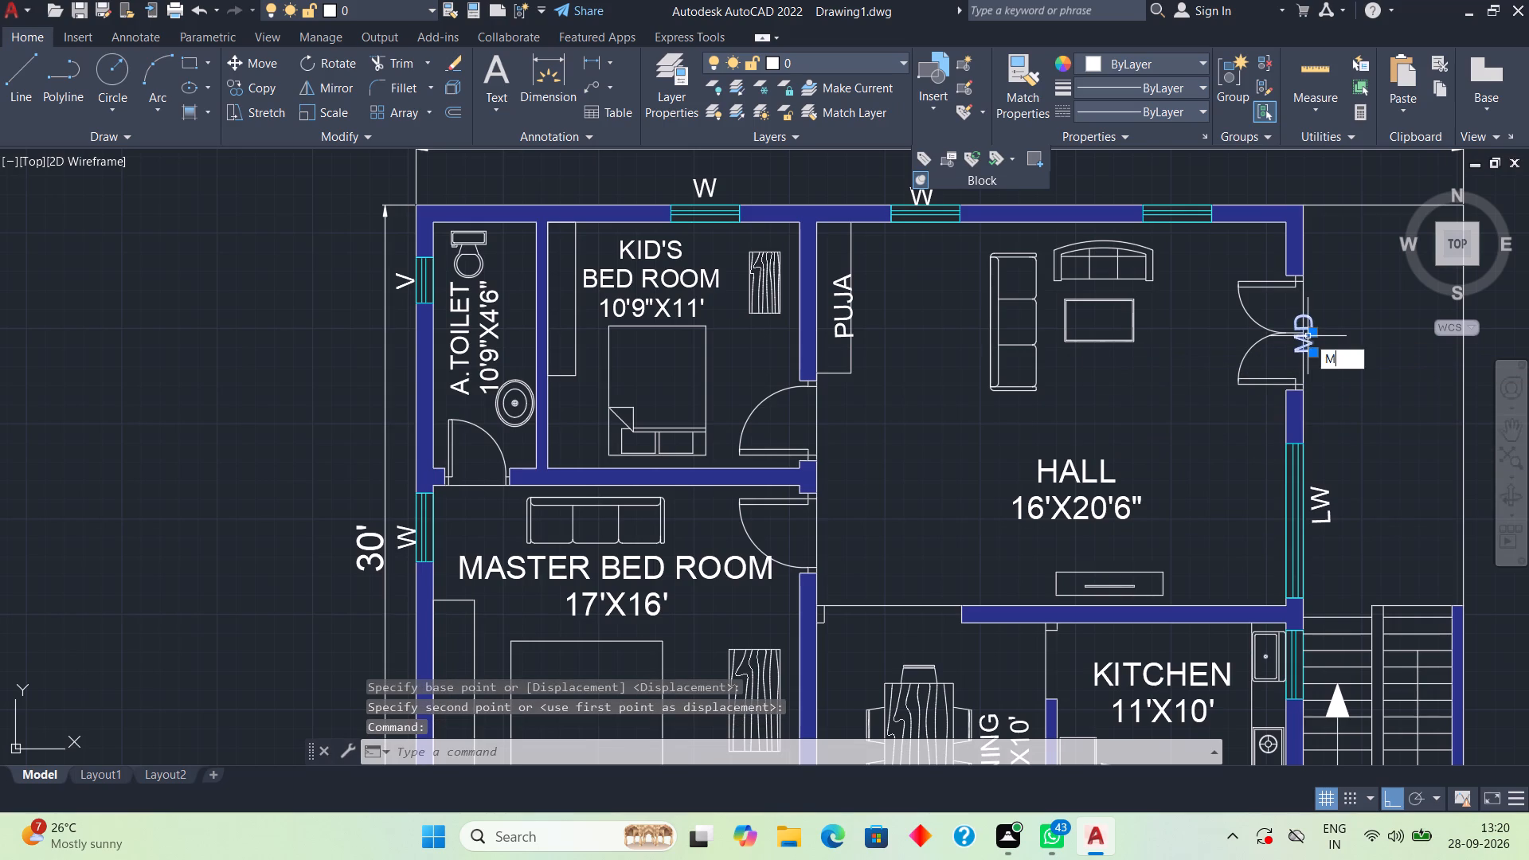
{"action": "key", "text": "space"}
{"action": "left_click", "coordinate": [1308, 336]}
{"action": "left_click", "coordinate": [1324, 335]}
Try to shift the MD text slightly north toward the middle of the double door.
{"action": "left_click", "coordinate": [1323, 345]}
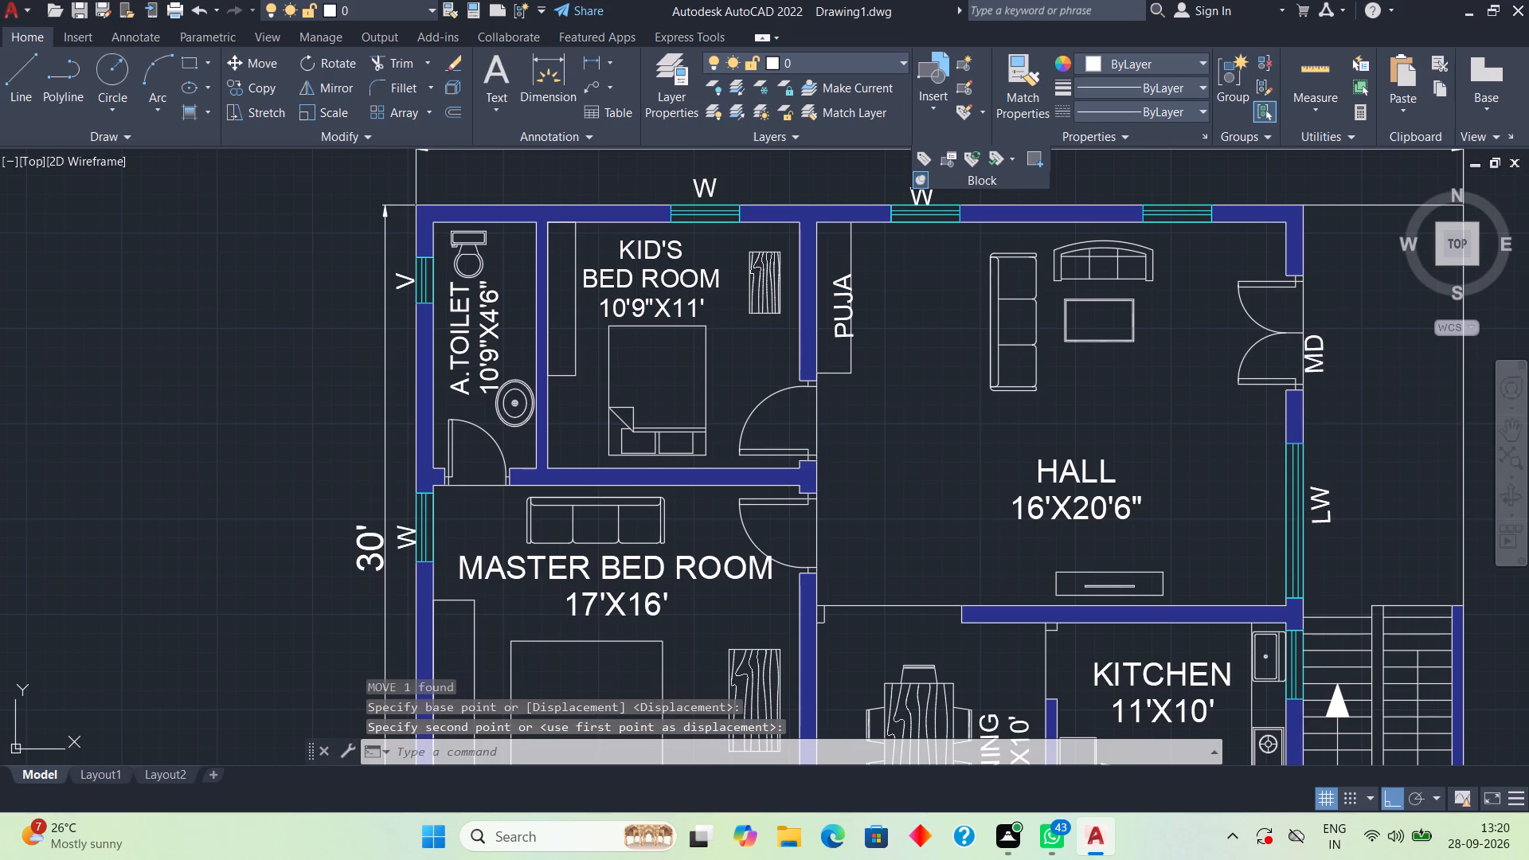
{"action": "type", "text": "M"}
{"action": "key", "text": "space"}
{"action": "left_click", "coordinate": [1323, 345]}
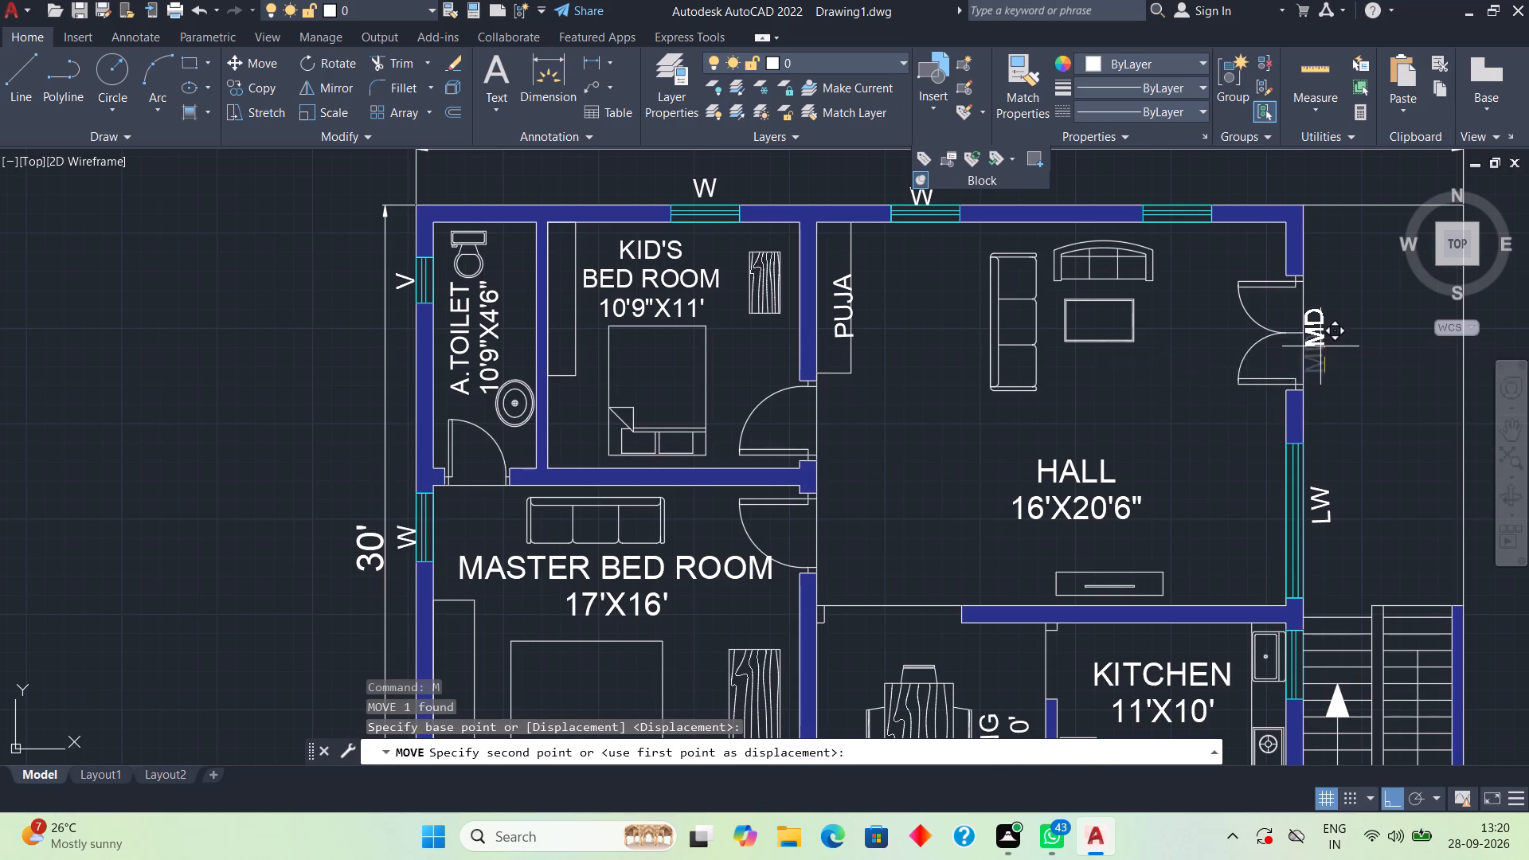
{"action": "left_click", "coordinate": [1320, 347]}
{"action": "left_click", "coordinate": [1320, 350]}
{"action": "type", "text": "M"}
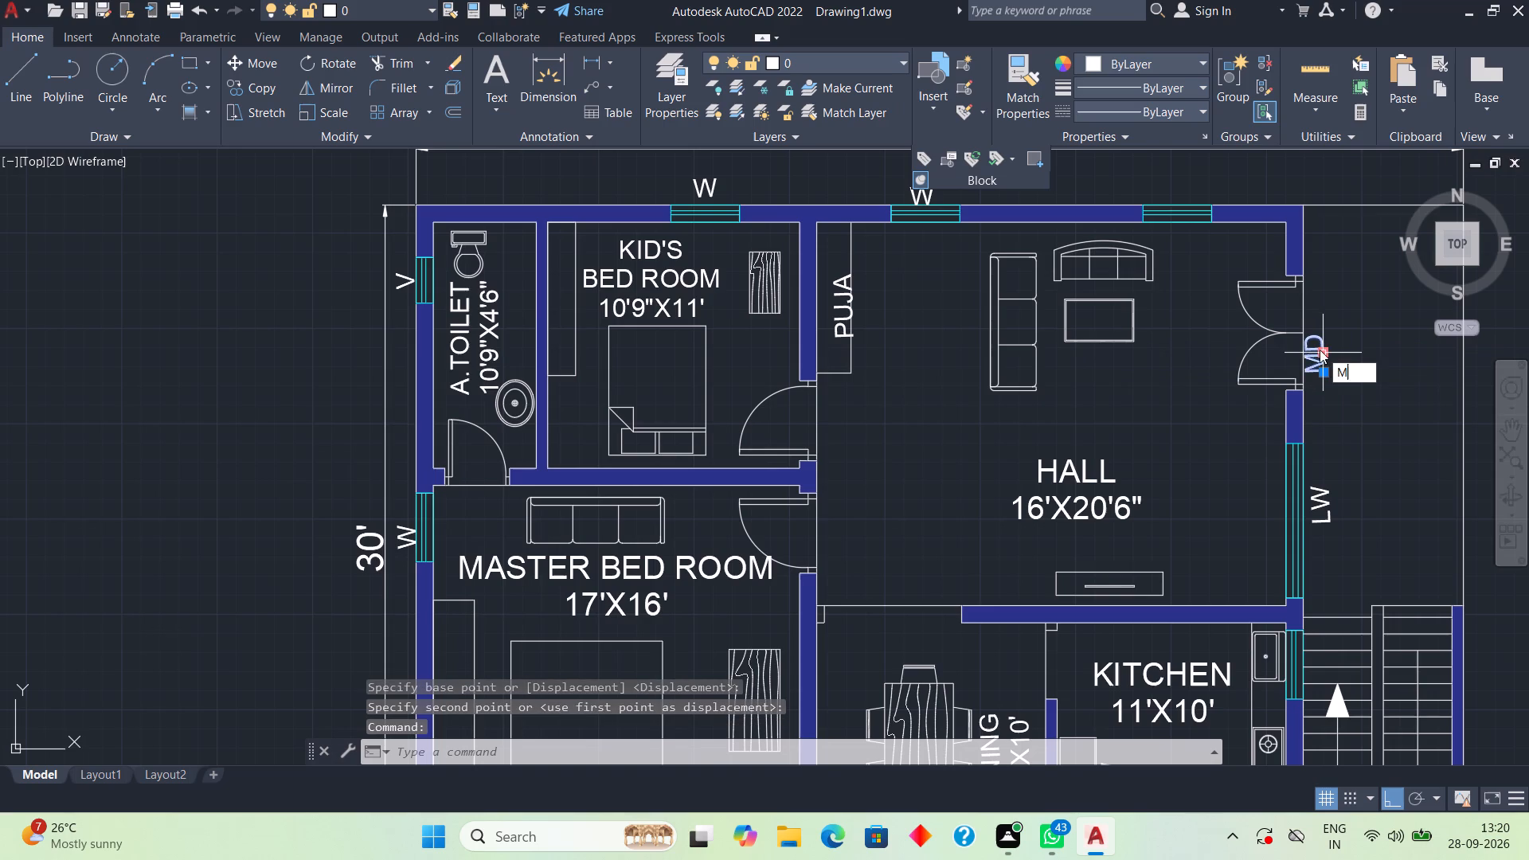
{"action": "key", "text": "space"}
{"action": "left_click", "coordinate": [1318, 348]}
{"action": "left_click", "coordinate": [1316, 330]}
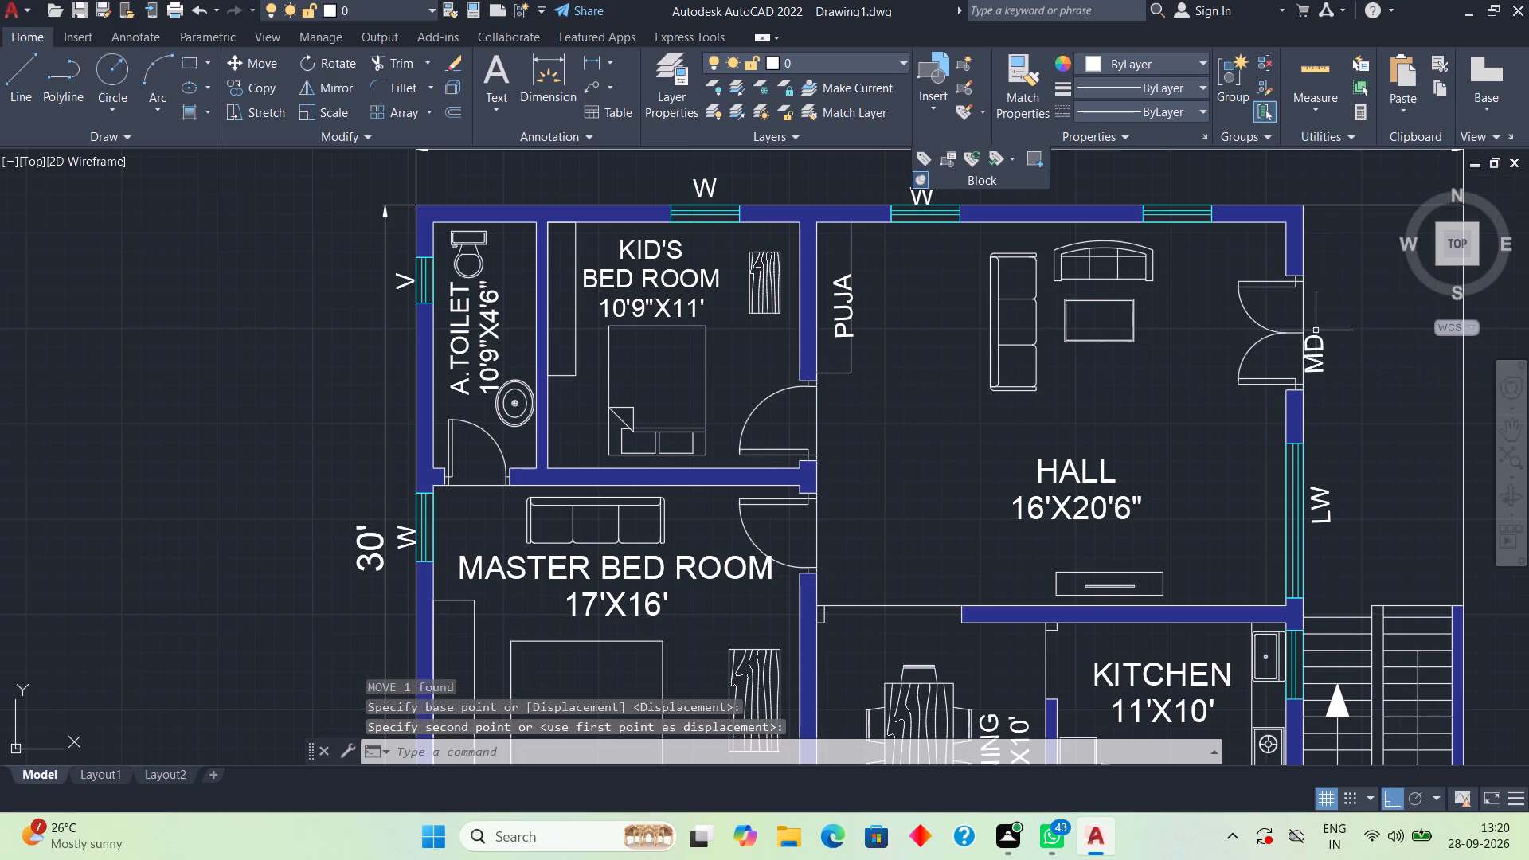
Move the MD text straight north so it sits beside the meeting point of the double door's leaves.
{"action": "scroll", "coordinate": [1316, 350], "scroll_direction": "up", "scroll_amount": 5}
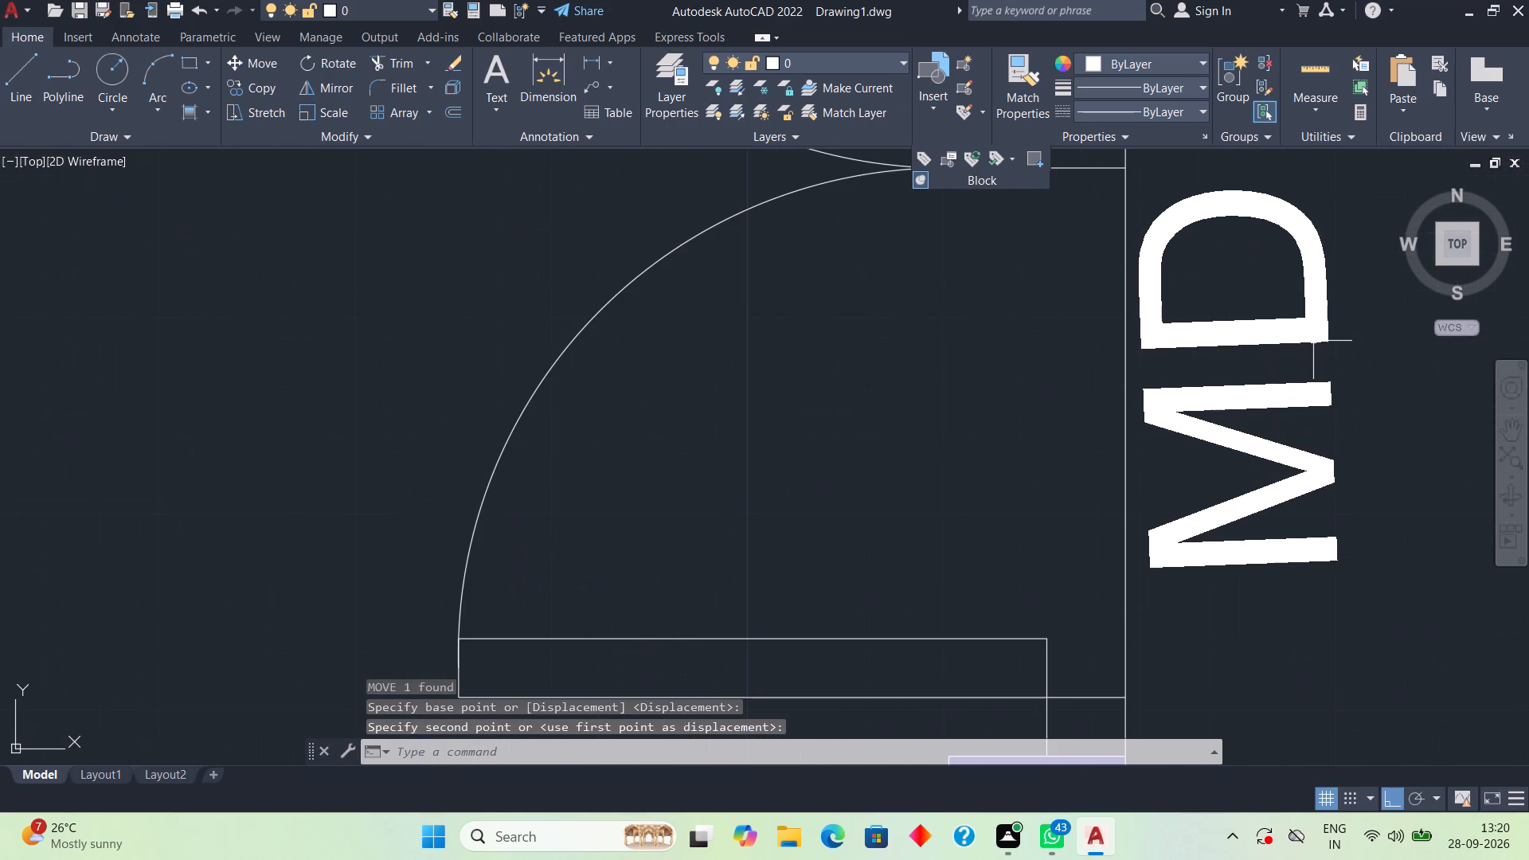
{"action": "scroll", "coordinate": [1313, 341], "scroll_direction": "down", "scroll_amount": 3}
{"action": "left_click", "coordinate": [1312, 338]}
{"action": "type", "text": "M"}
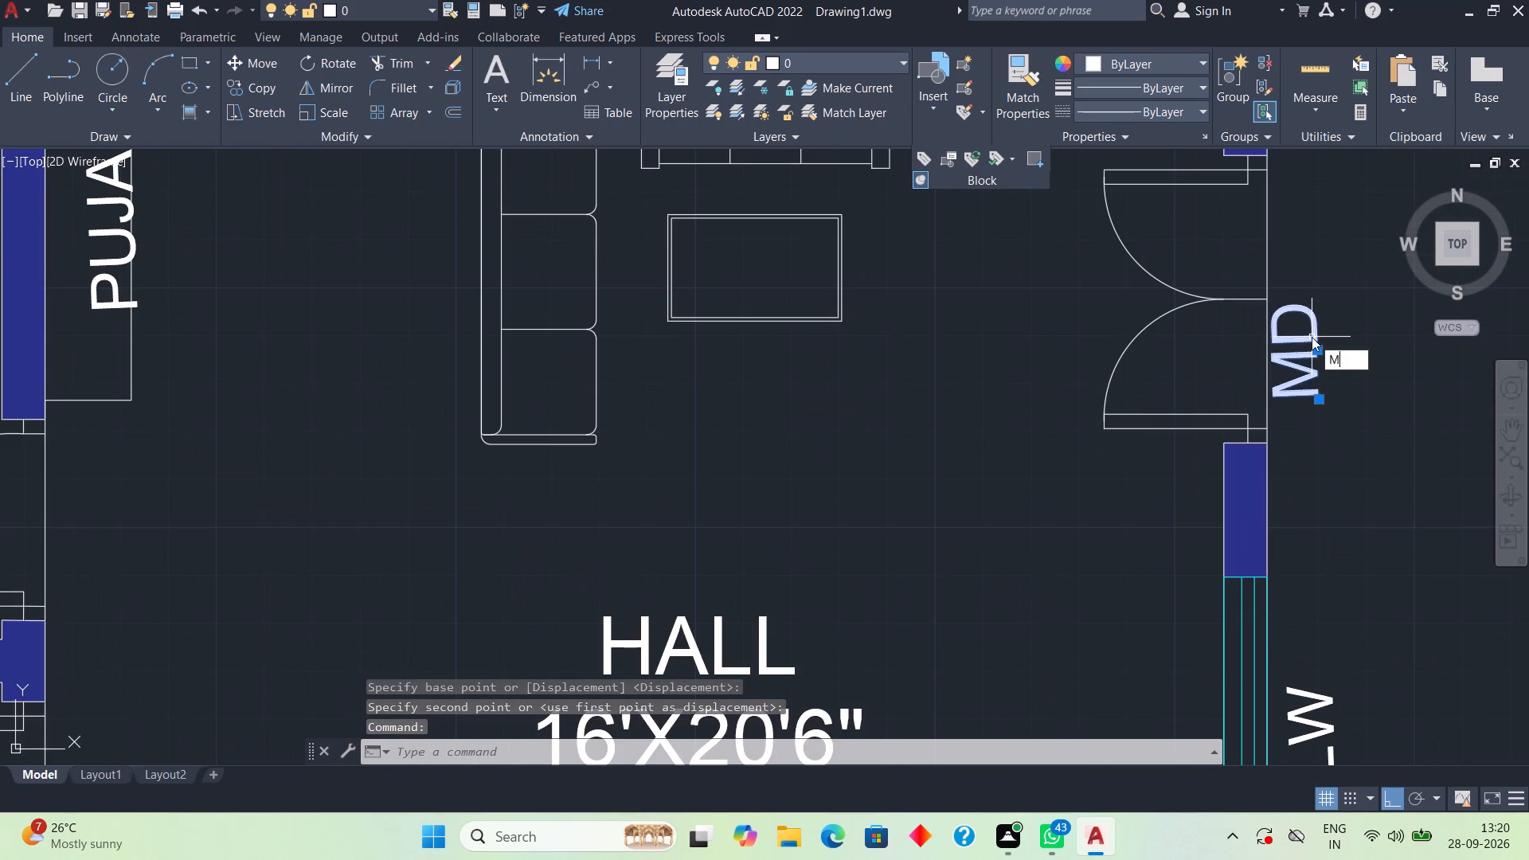
{"action": "key", "text": "space"}
{"action": "left_click", "coordinate": [1312, 337]}
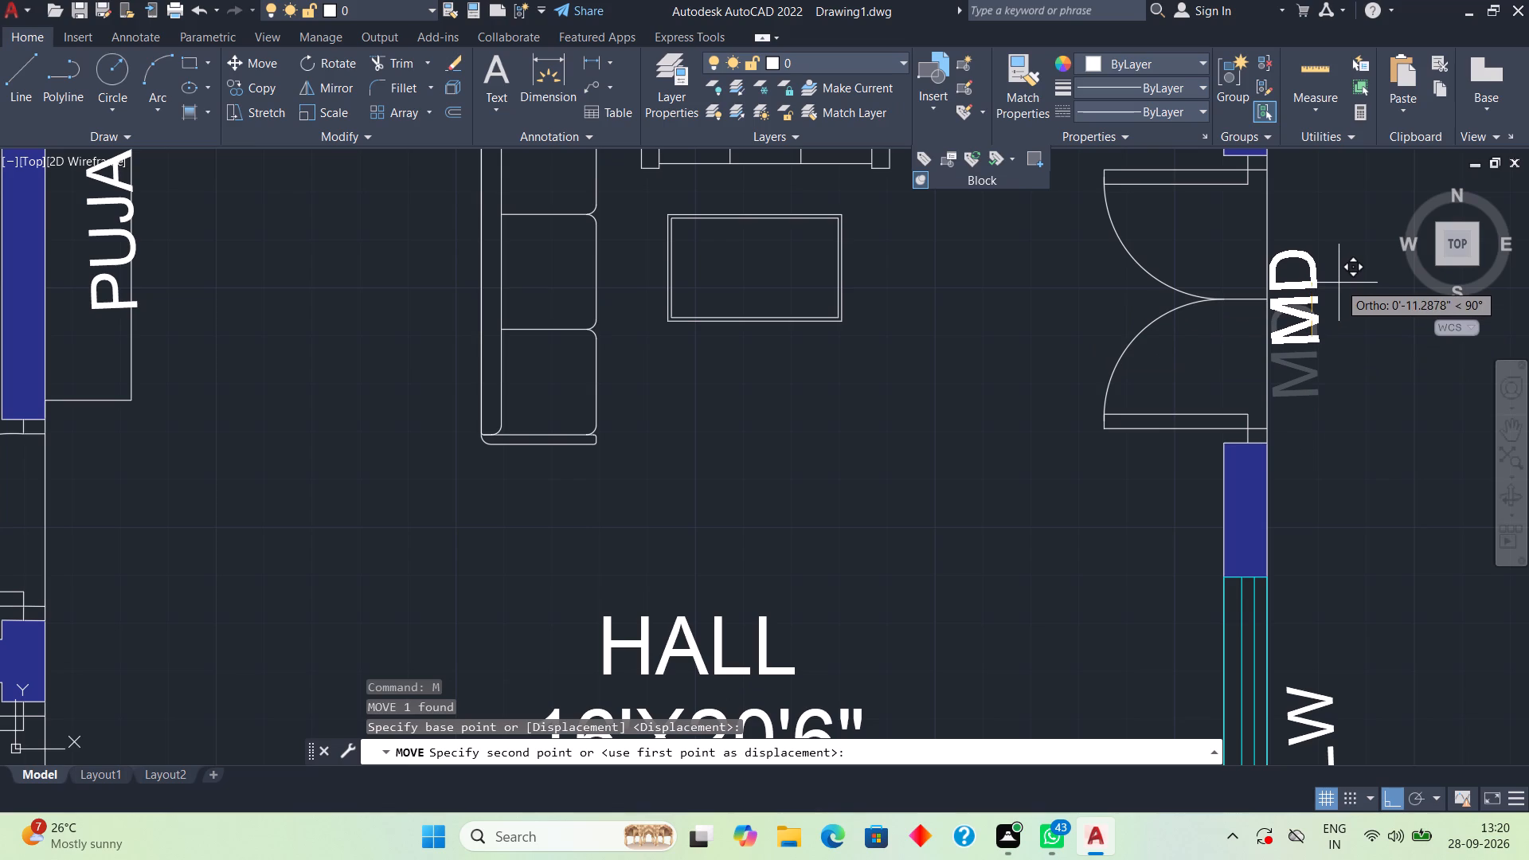
{"action": "left_click", "coordinate": [1343, 253]}
{"action": "scroll", "coordinate": [1332, 268], "scroll_direction": "down", "scroll_amount": 2}
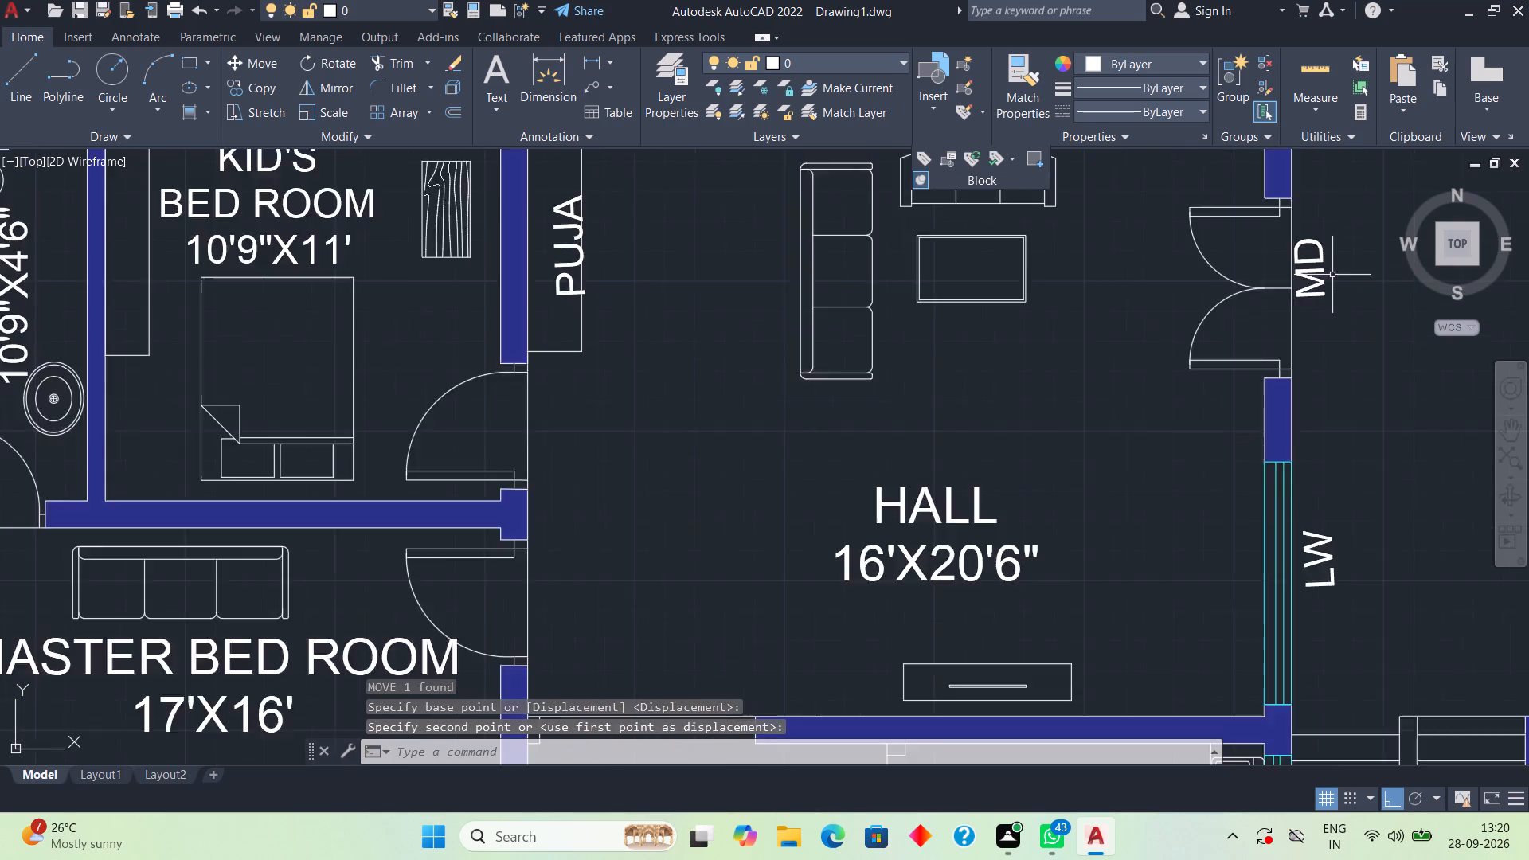
Move the misplaced W text from inside the kitchen to just outside the hall's north wall, near the unlabelled eastern window.
{"action": "scroll", "coordinate": [1332, 280], "scroll_direction": "down", "scroll_amount": 2}
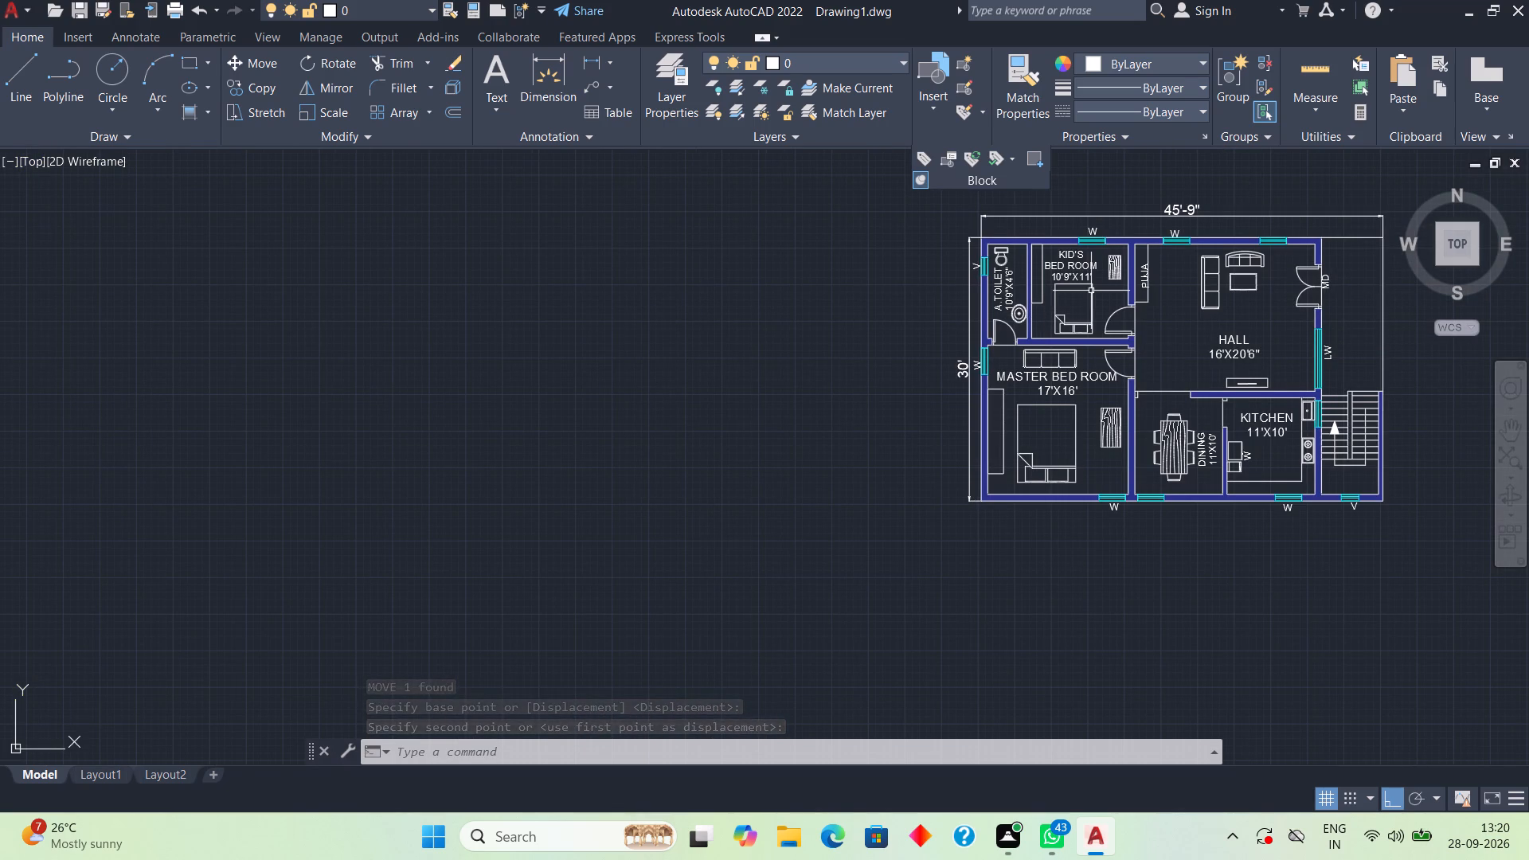
{"action": "middle_click_drag", "start_coordinate": [1091, 291], "coordinate": [862, 338]}
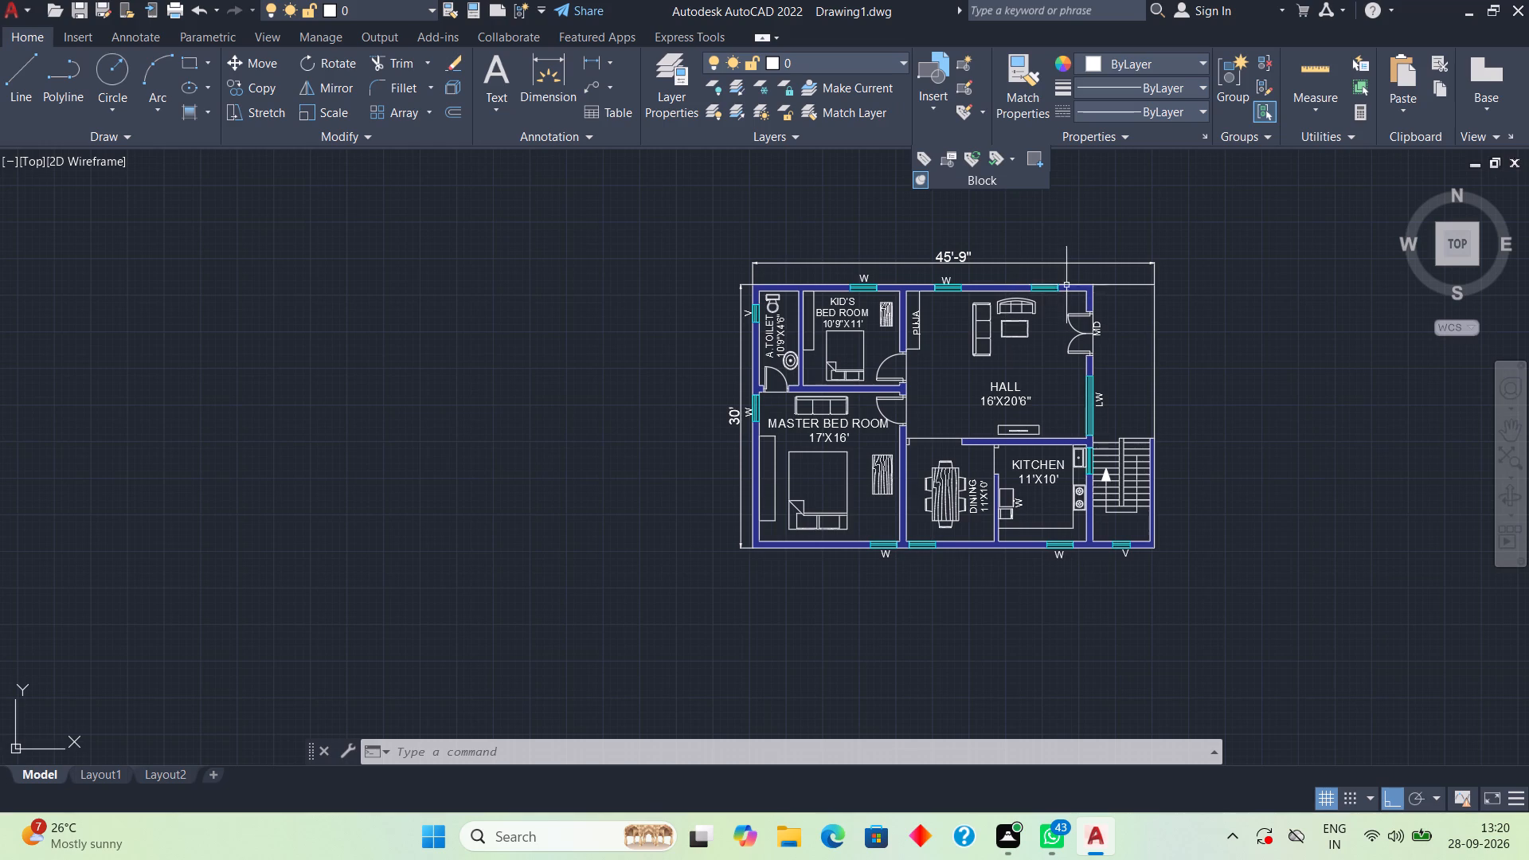
{"action": "scroll", "coordinate": [936, 424], "scroll_direction": "up", "scroll_amount": 2}
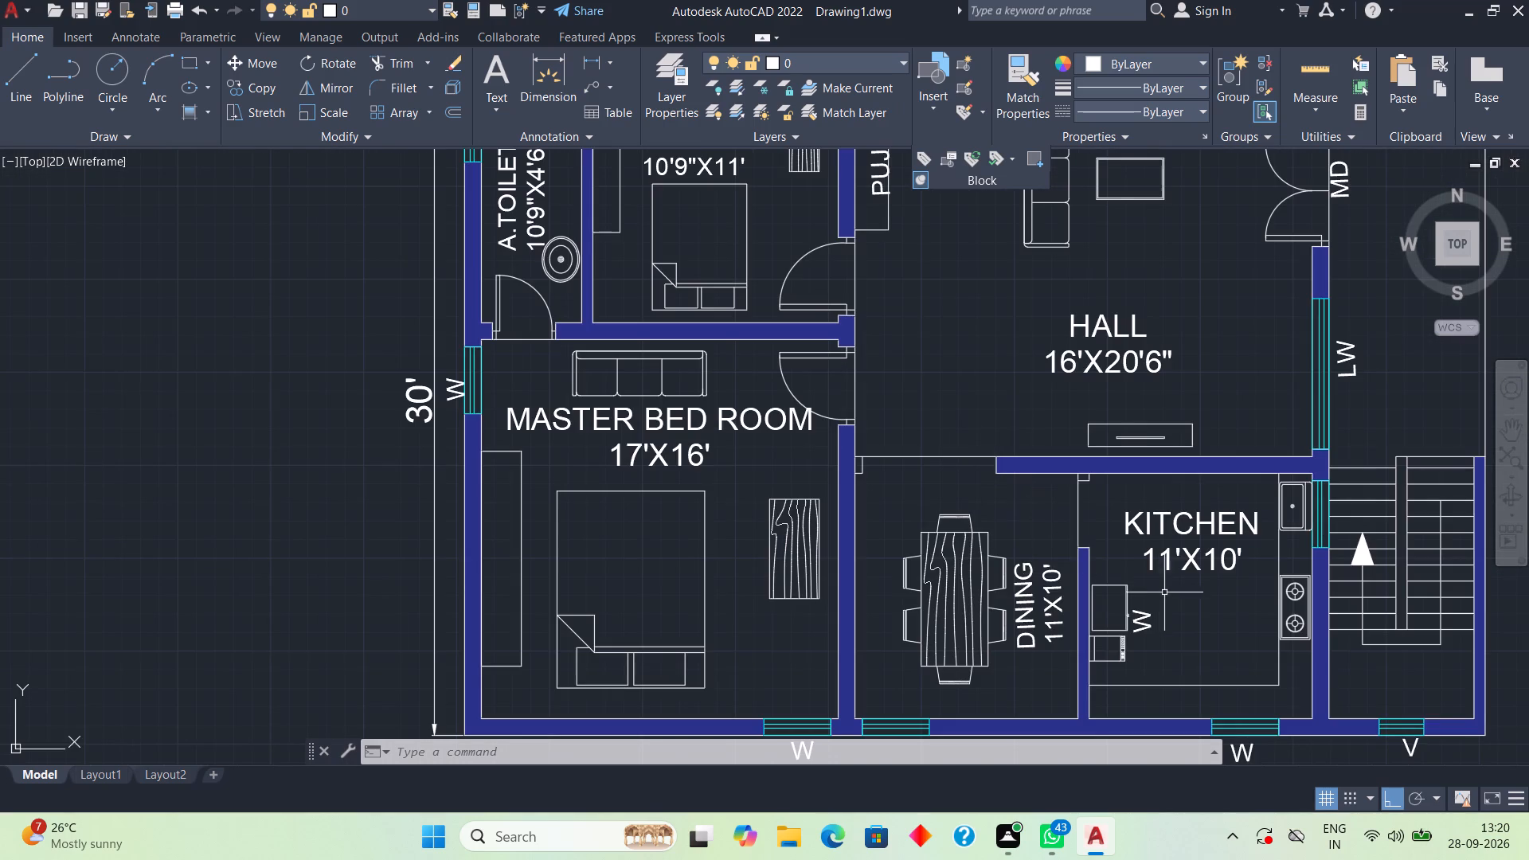
{"action": "scroll", "coordinate": [1159, 584], "scroll_direction": "down", "scroll_amount": 1}
{"action": "middle_click_drag", "start_coordinate": [1159, 584], "coordinate": [952, 610]}
{"action": "scroll", "coordinate": [950, 603], "scroll_direction": "down", "scroll_amount": 1}
{"action": "scroll", "coordinate": [990, 599], "scroll_direction": "up", "scroll_amount": 2}
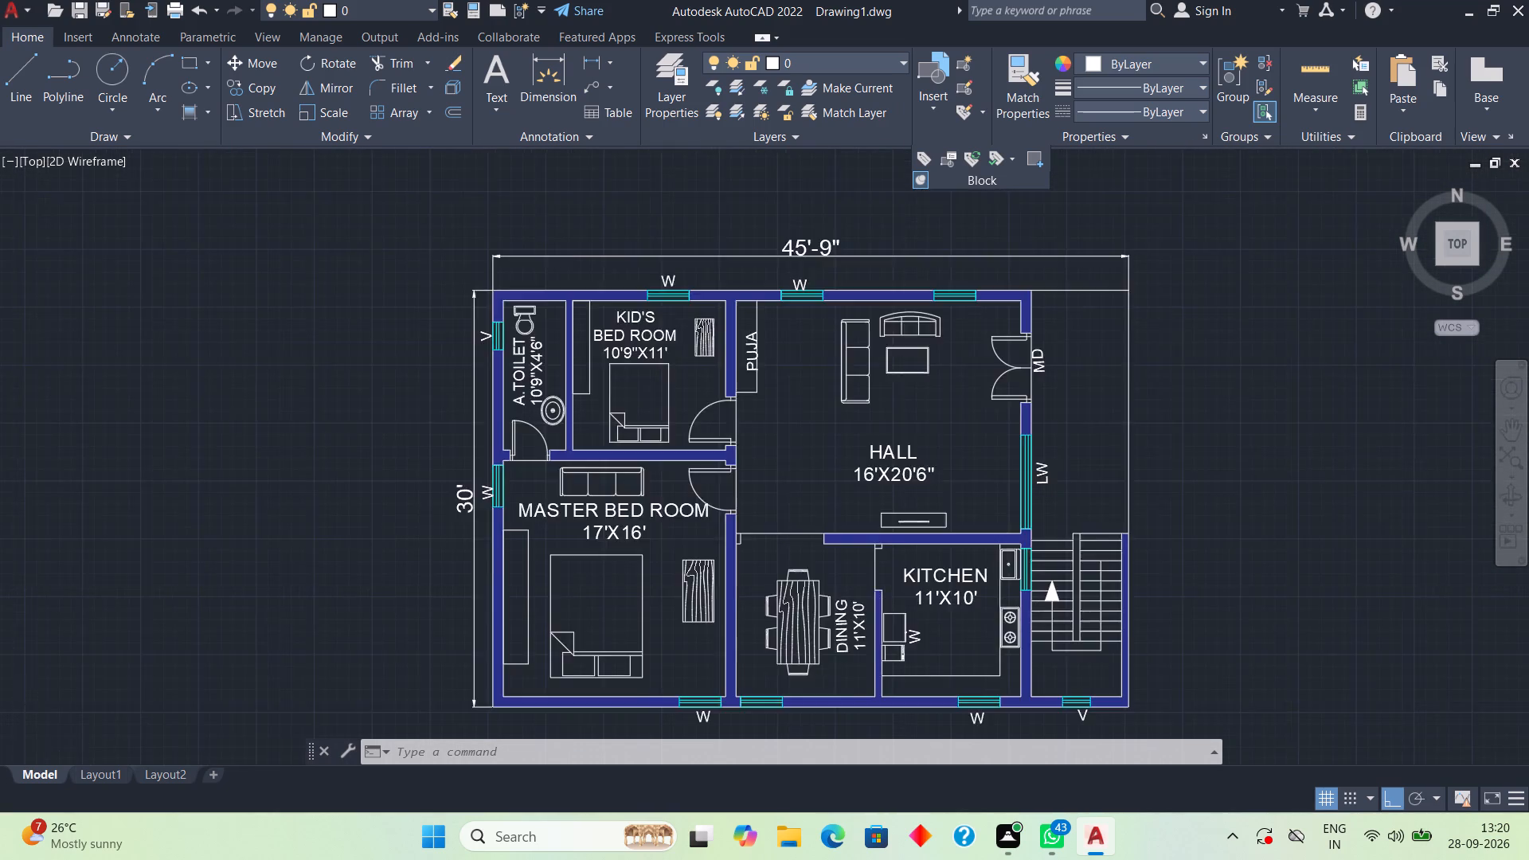
{"action": "left_click", "coordinate": [871, 648]}
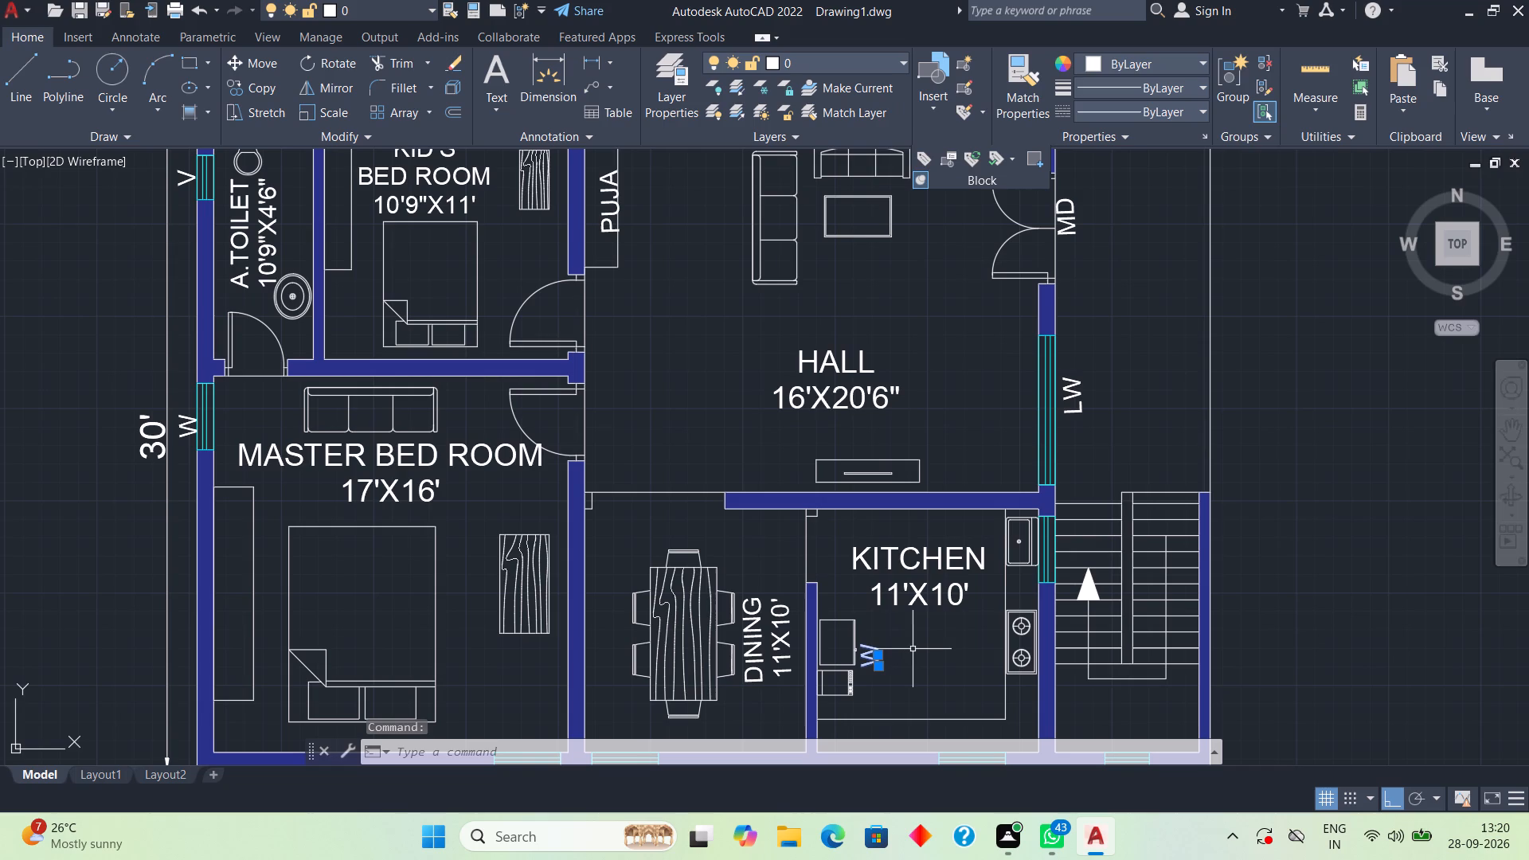
{"action": "type", "text": "M"}
{"action": "key", "text": "space"}
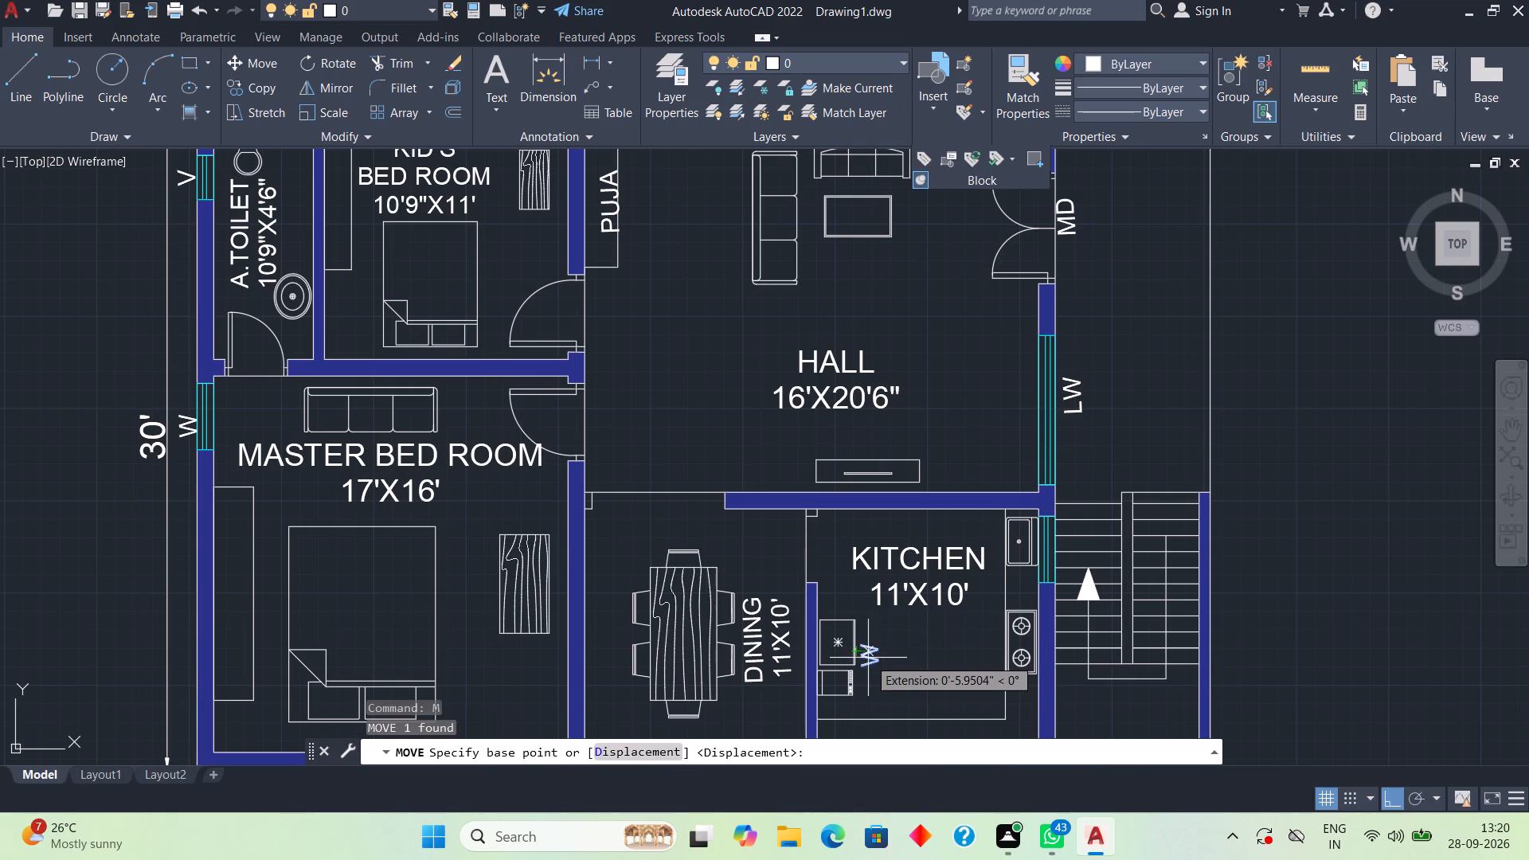
{"action": "left_click", "coordinate": [872, 656]}
{"action": "scroll", "coordinate": [876, 619], "scroll_direction": "down", "scroll_amount": 3}
{"action": "scroll", "coordinate": [902, 464], "scroll_direction": "up", "scroll_amount": 2}
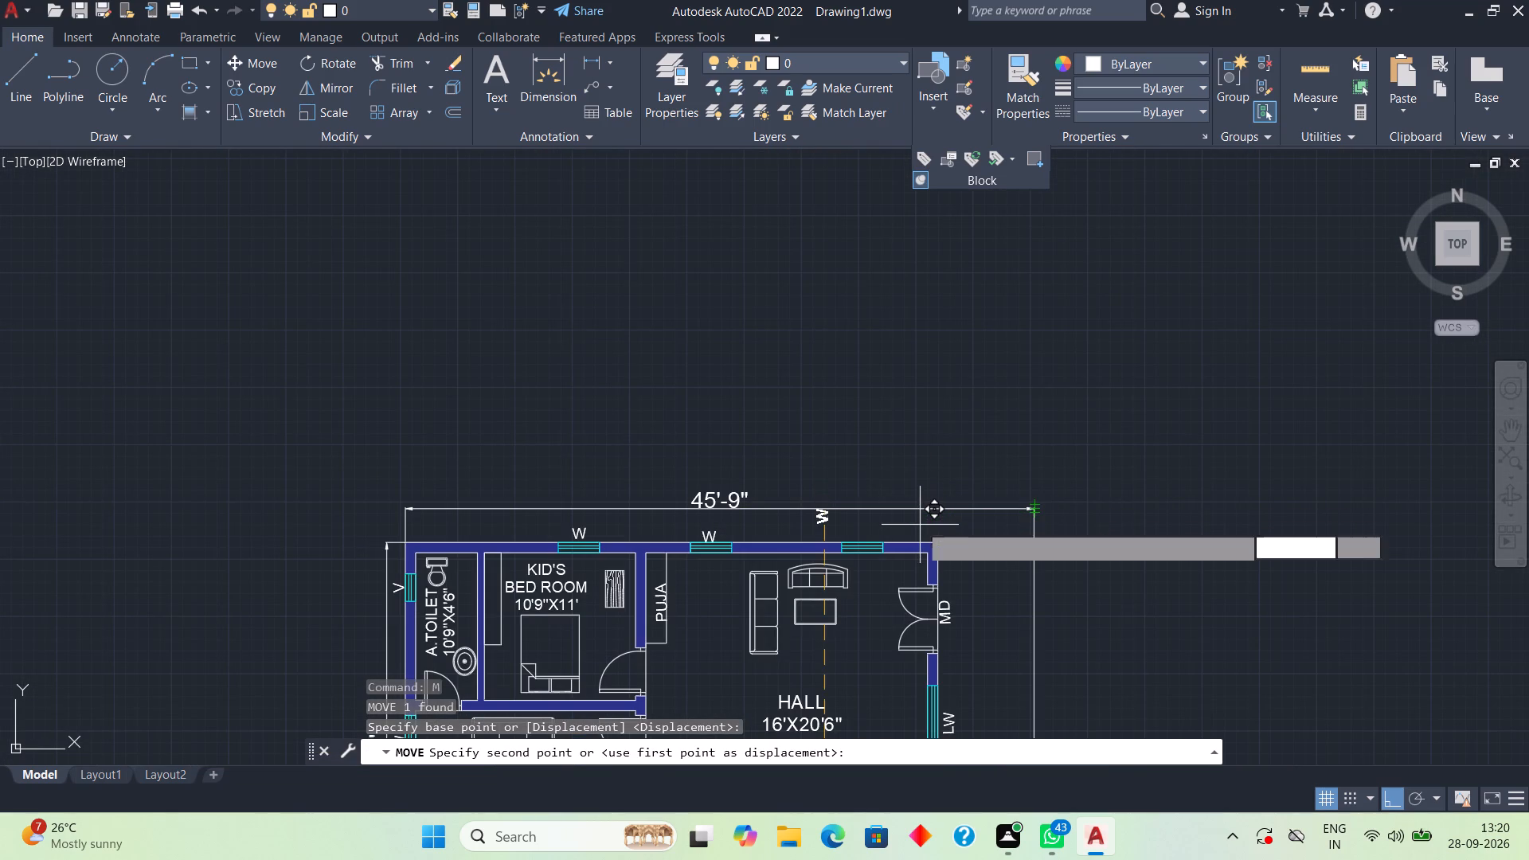
{"action": "left_click", "coordinate": [920, 526]}
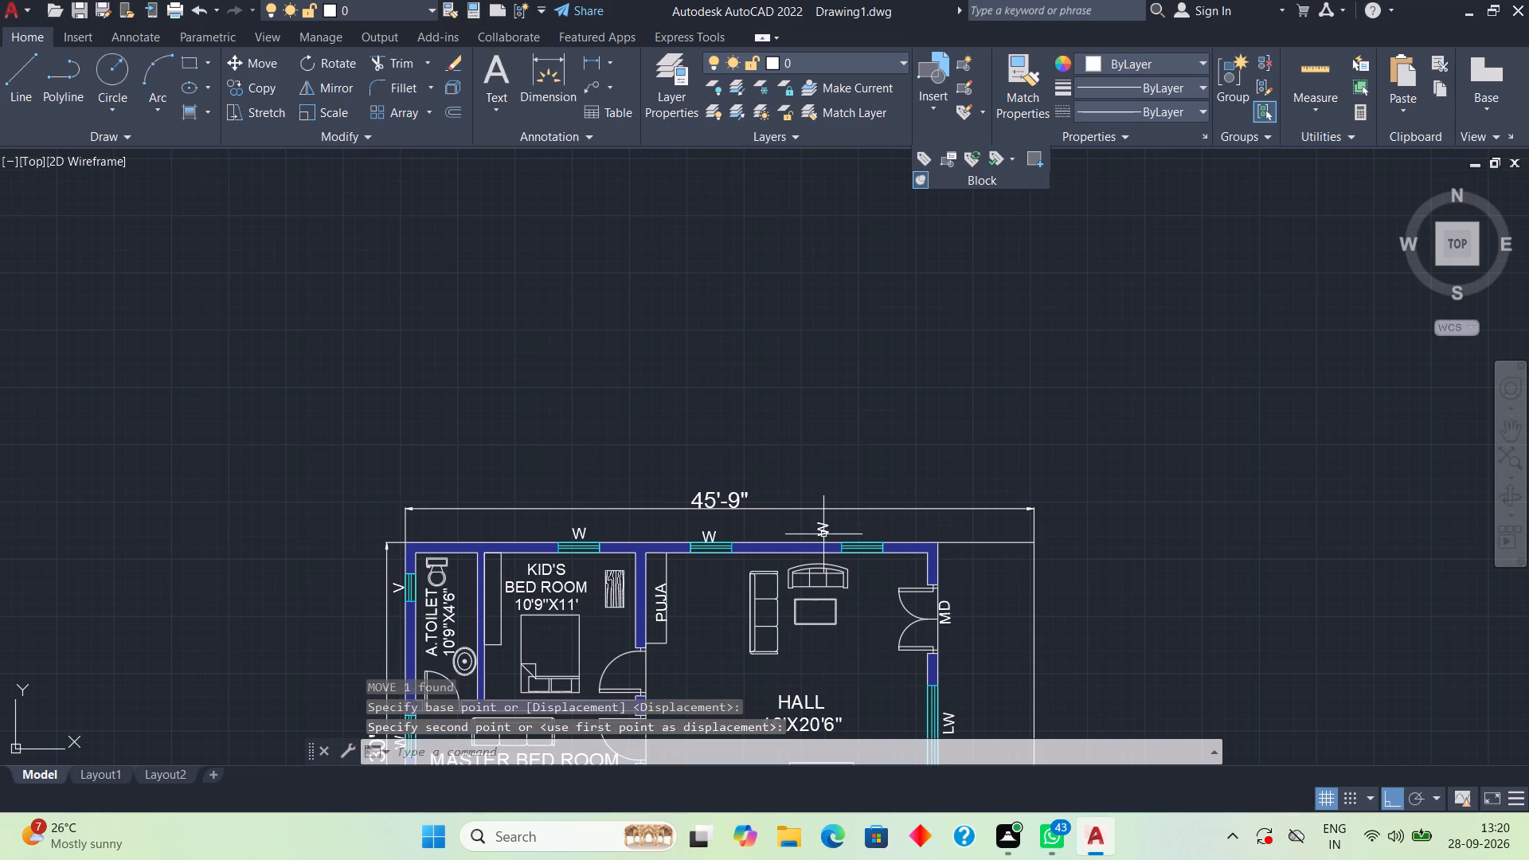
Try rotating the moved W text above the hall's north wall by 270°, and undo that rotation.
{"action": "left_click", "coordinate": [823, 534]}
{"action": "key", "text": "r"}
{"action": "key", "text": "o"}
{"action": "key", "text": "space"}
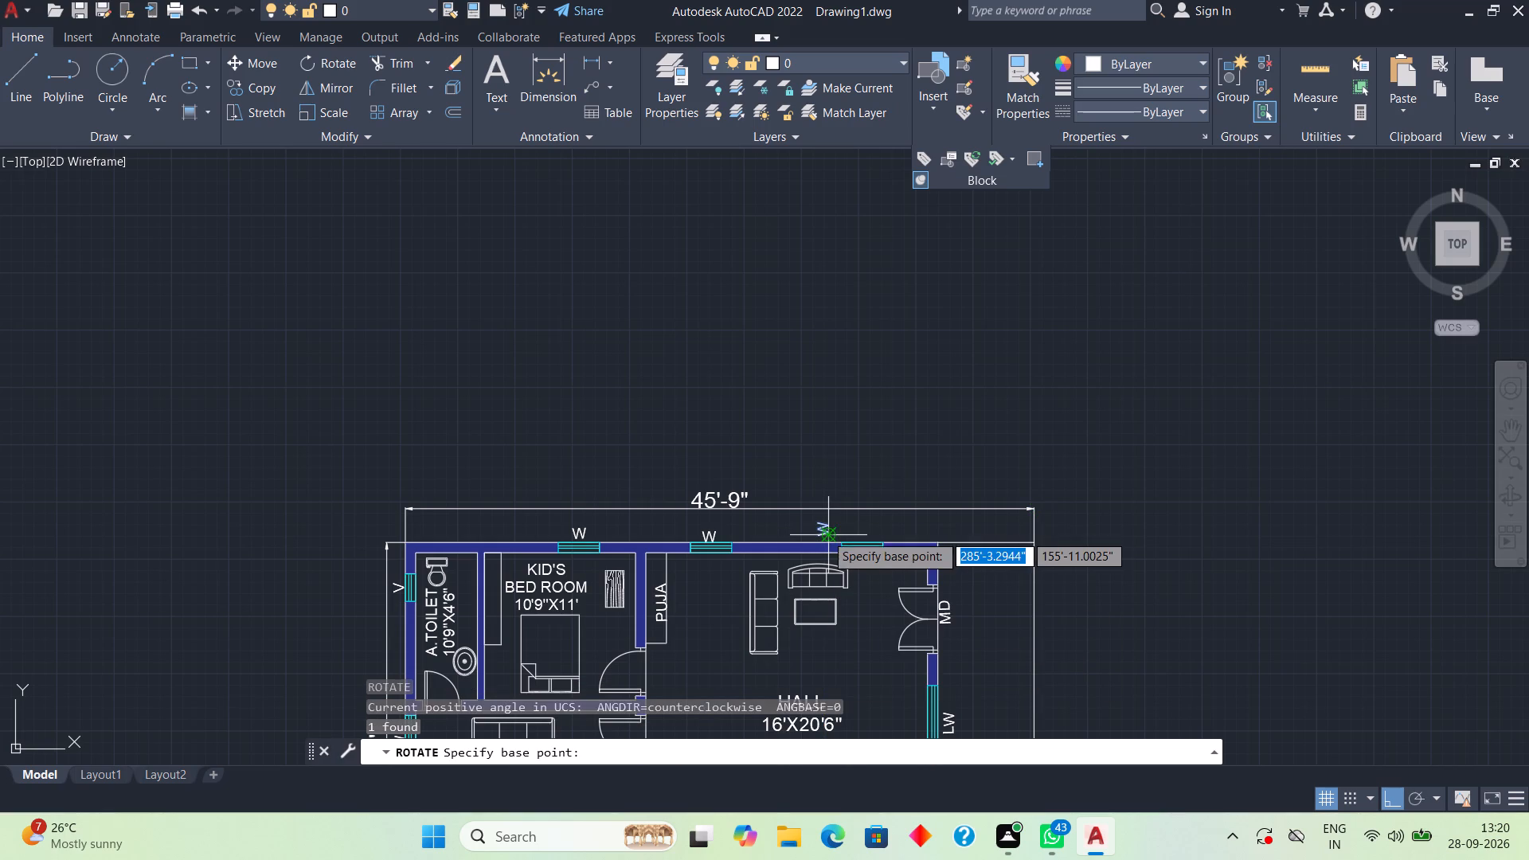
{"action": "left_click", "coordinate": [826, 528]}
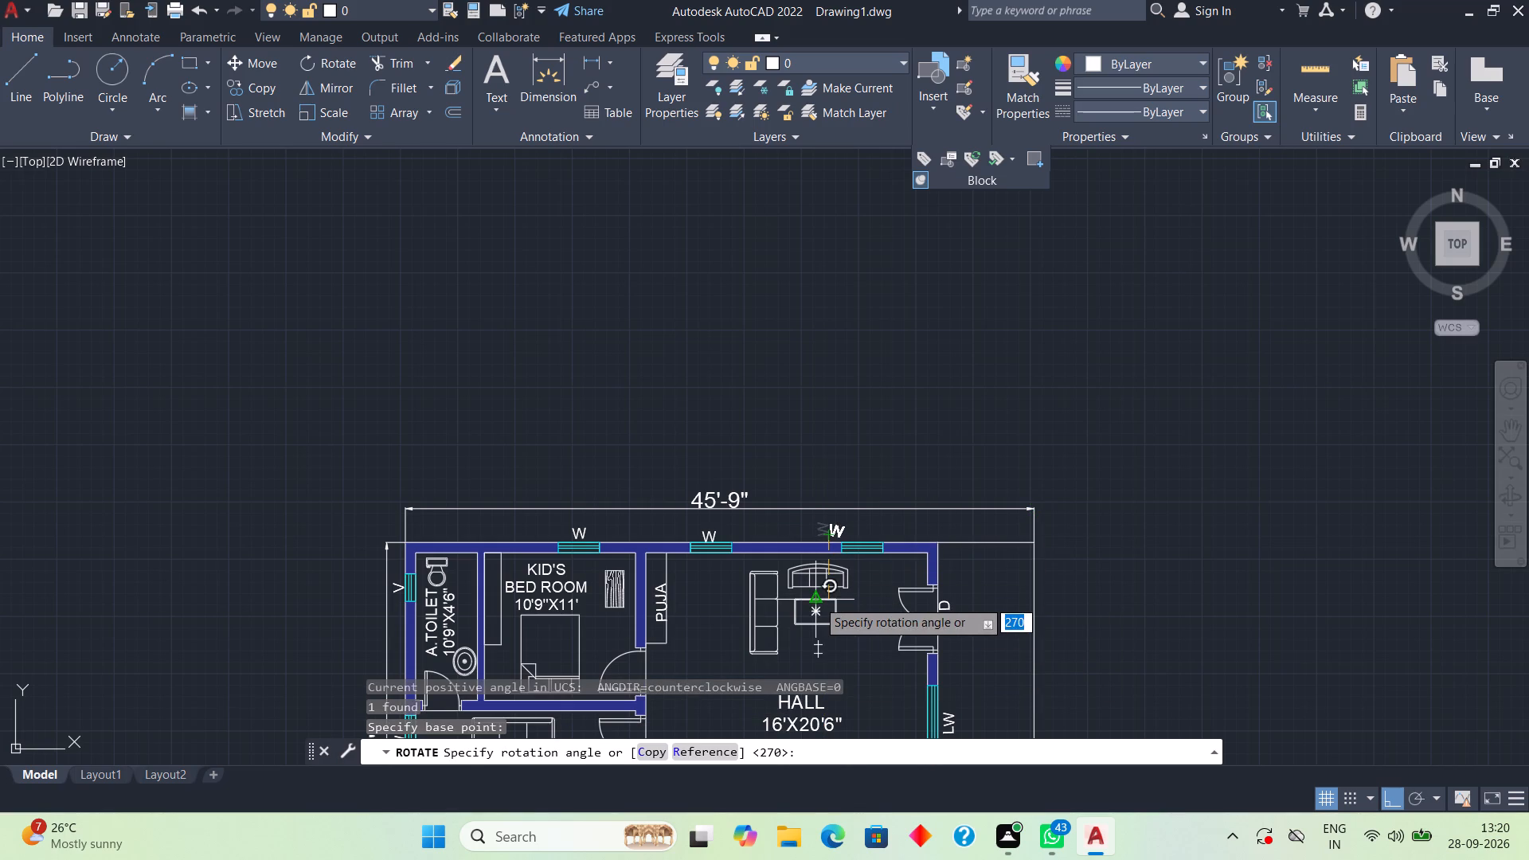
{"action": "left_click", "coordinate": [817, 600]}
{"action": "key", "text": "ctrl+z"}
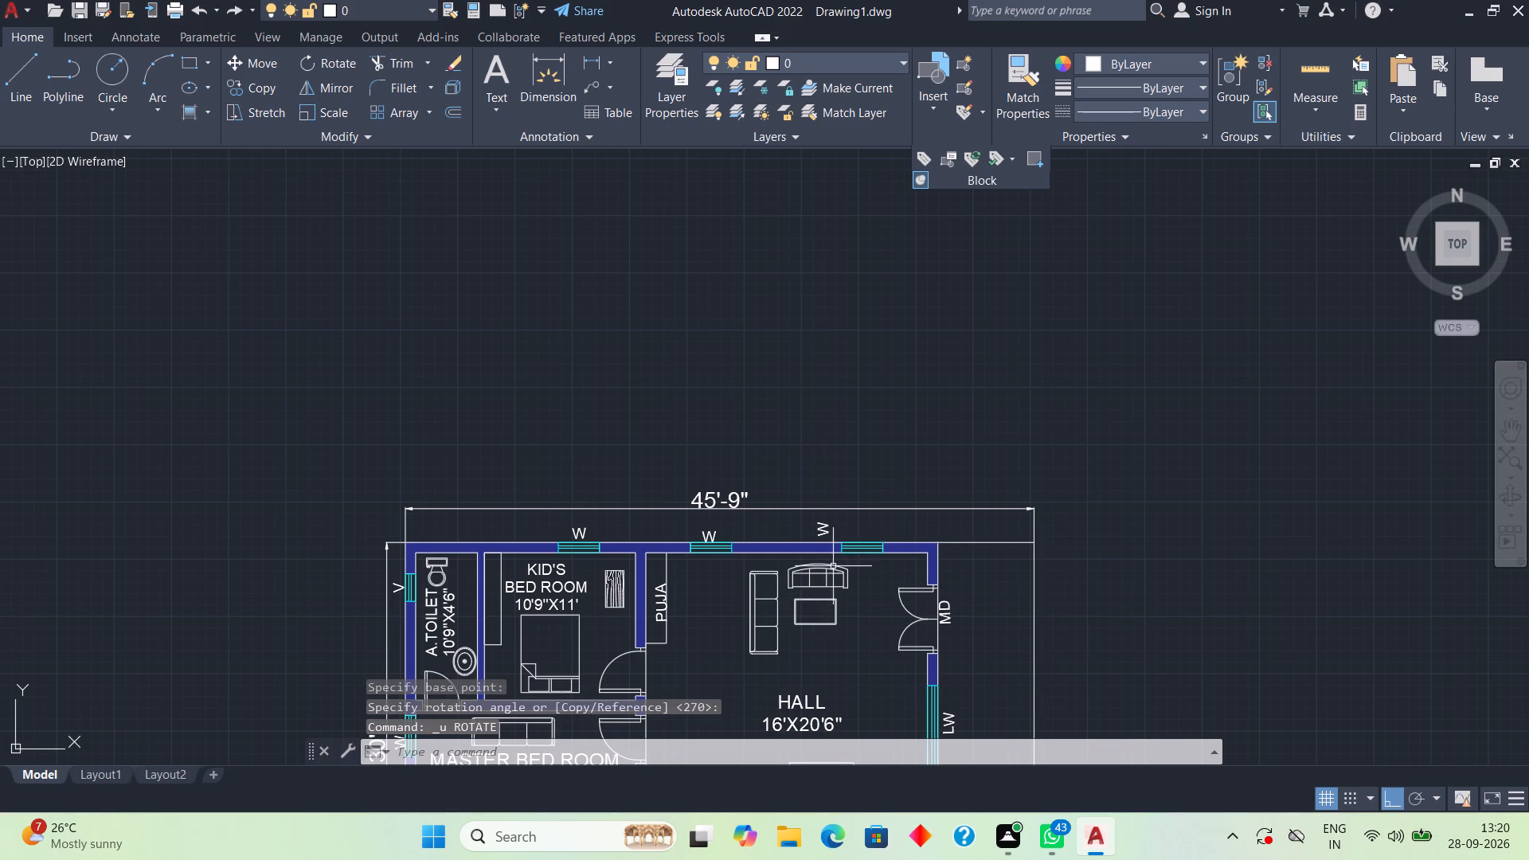
Rotate the sideways W text above the hall's north wall by 270° so it reads horizontally.
{"action": "left_click", "coordinate": [827, 530]}
{"action": "type", "text": "RO"}
{"action": "key", "text": "space"}
{"action": "left_click", "coordinate": [827, 530]}
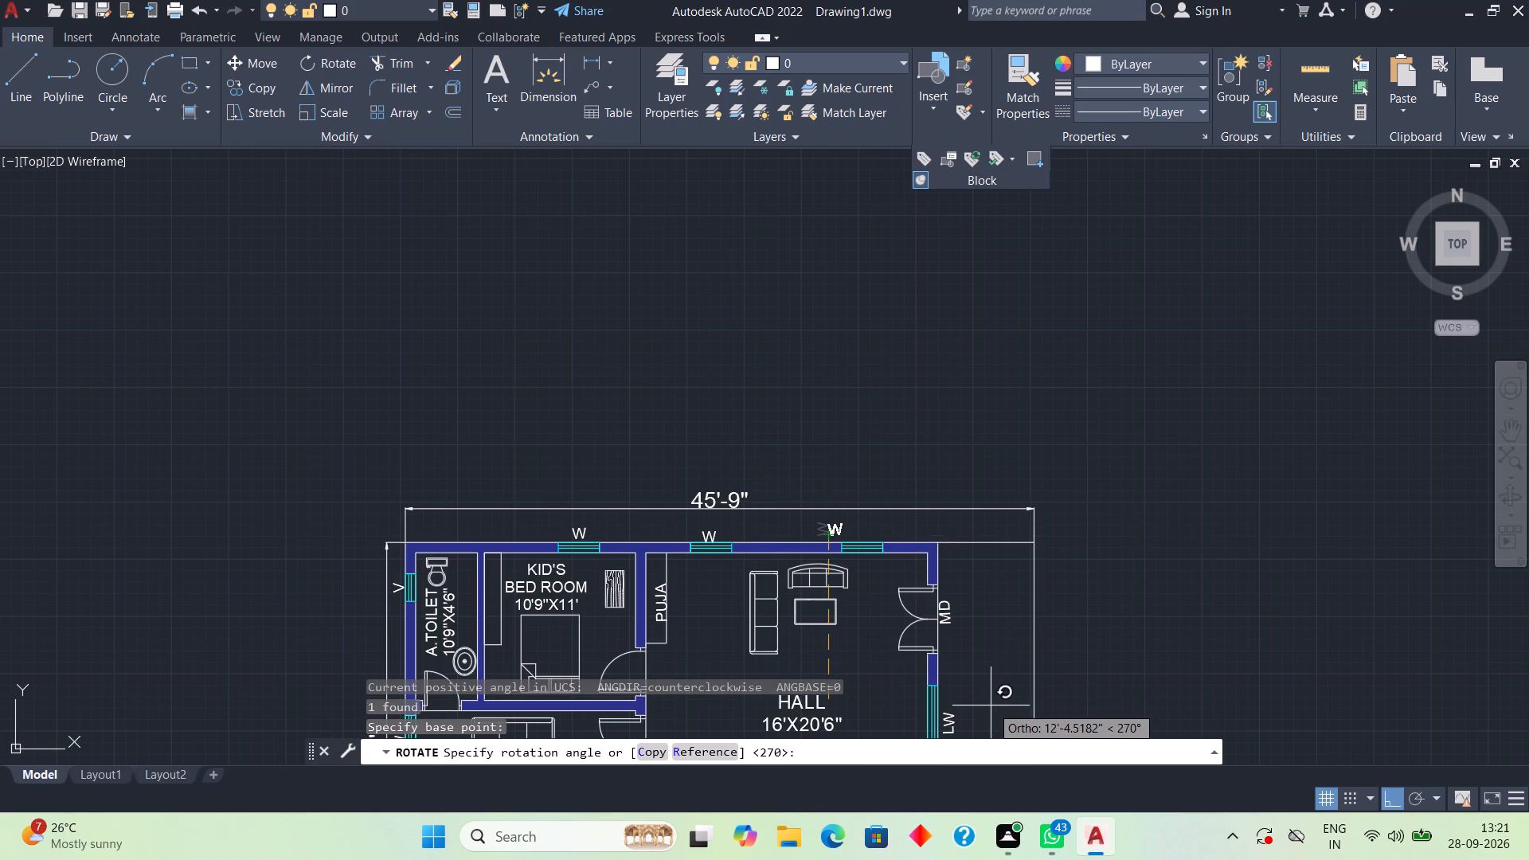
{"action": "left_click", "coordinate": [968, 709]}
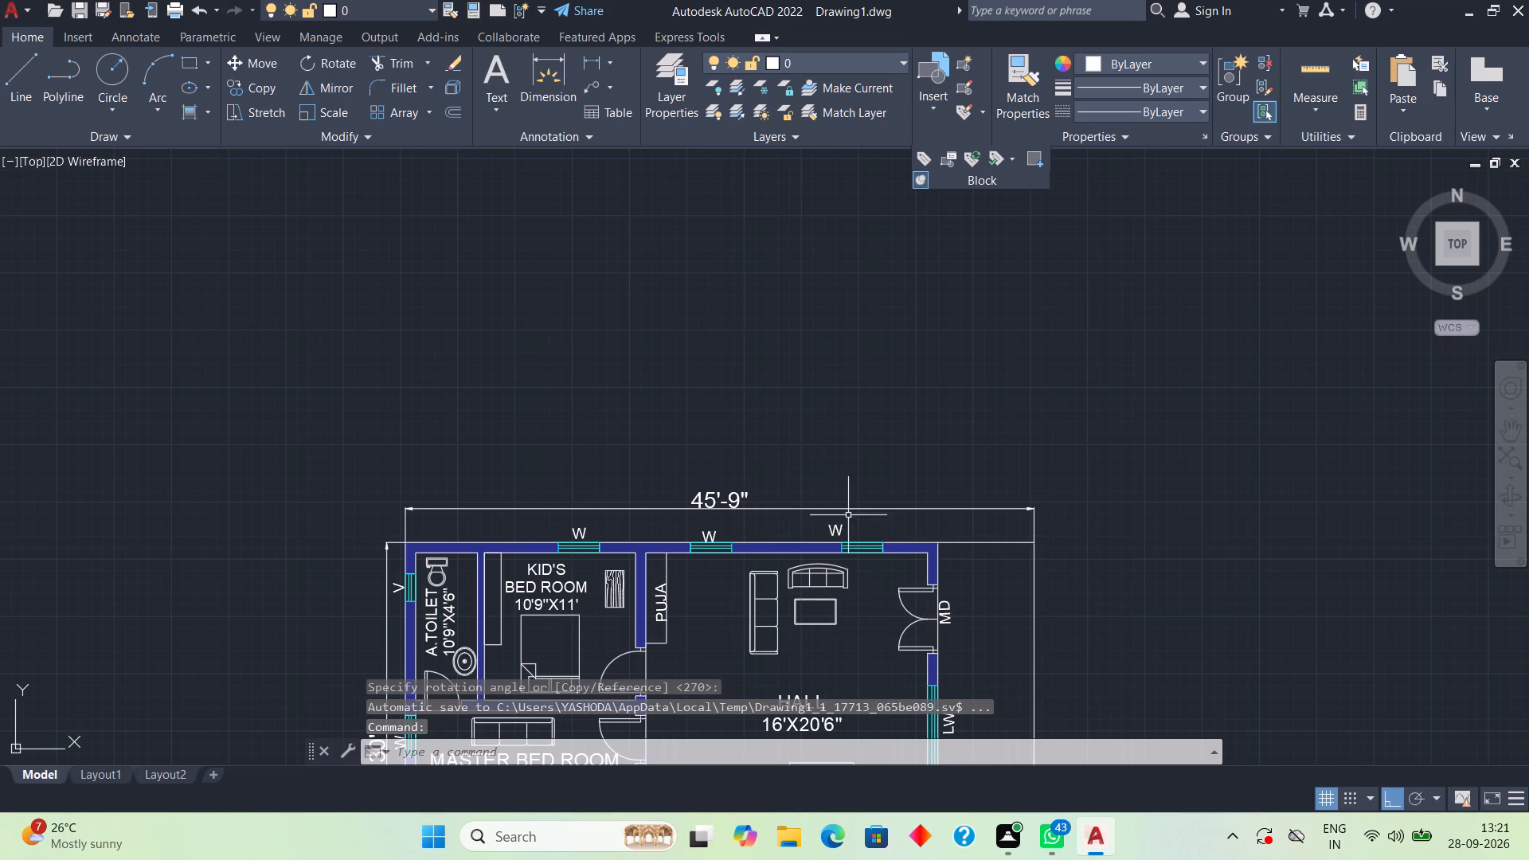
Move the rotated W text east so it sits above the unlabelled window in the hall's north wall.
{"action": "left_click", "coordinate": [838, 525]}
{"action": "key", "text": "m"}
{"action": "key", "text": "space"}
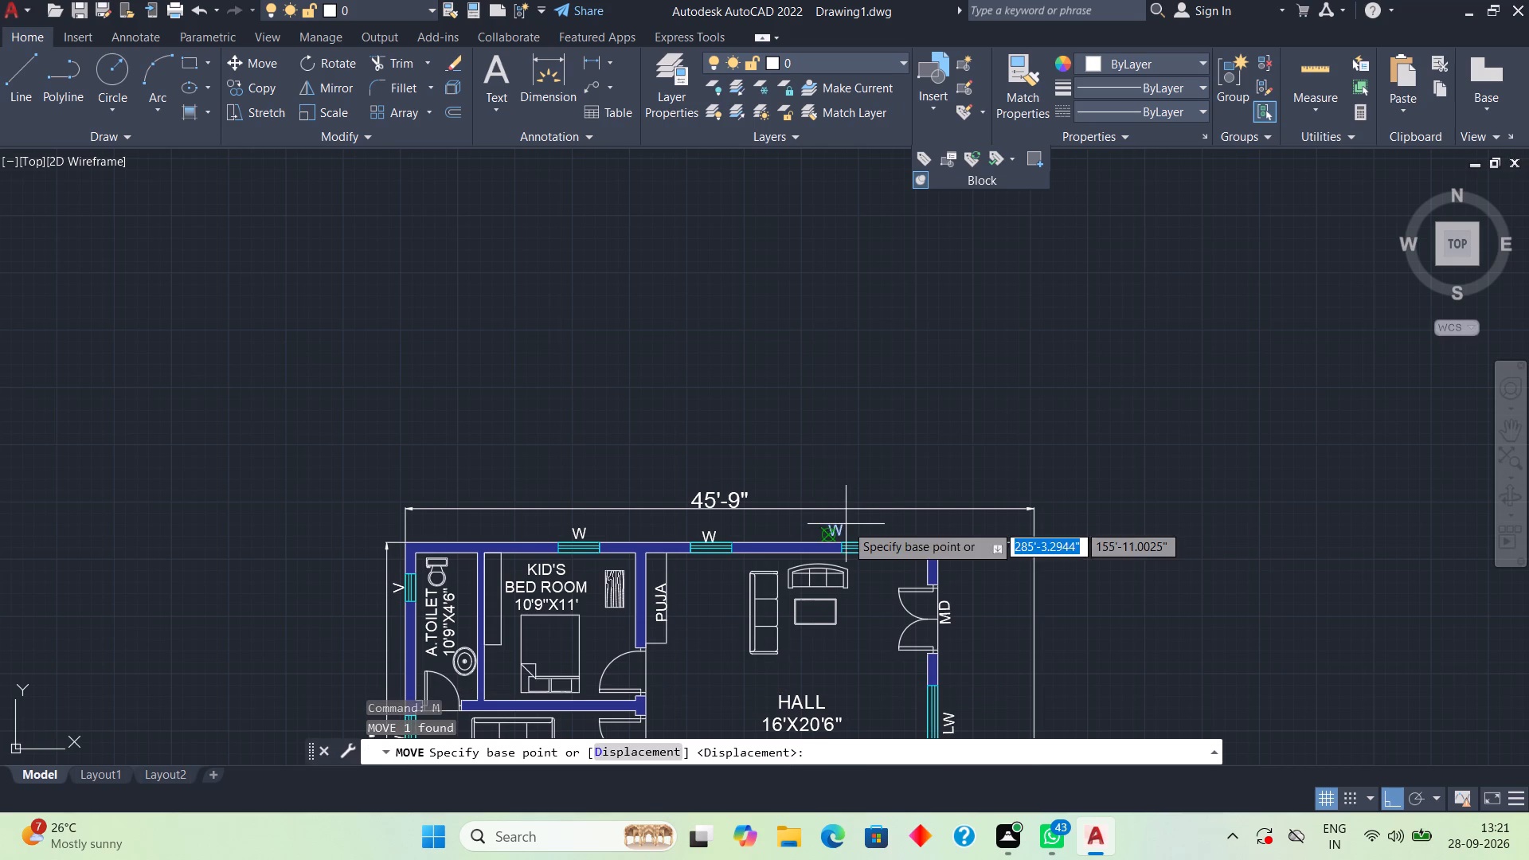
{"action": "left_click", "coordinate": [846, 524]}
{"action": "left_click", "coordinate": [862, 526]}
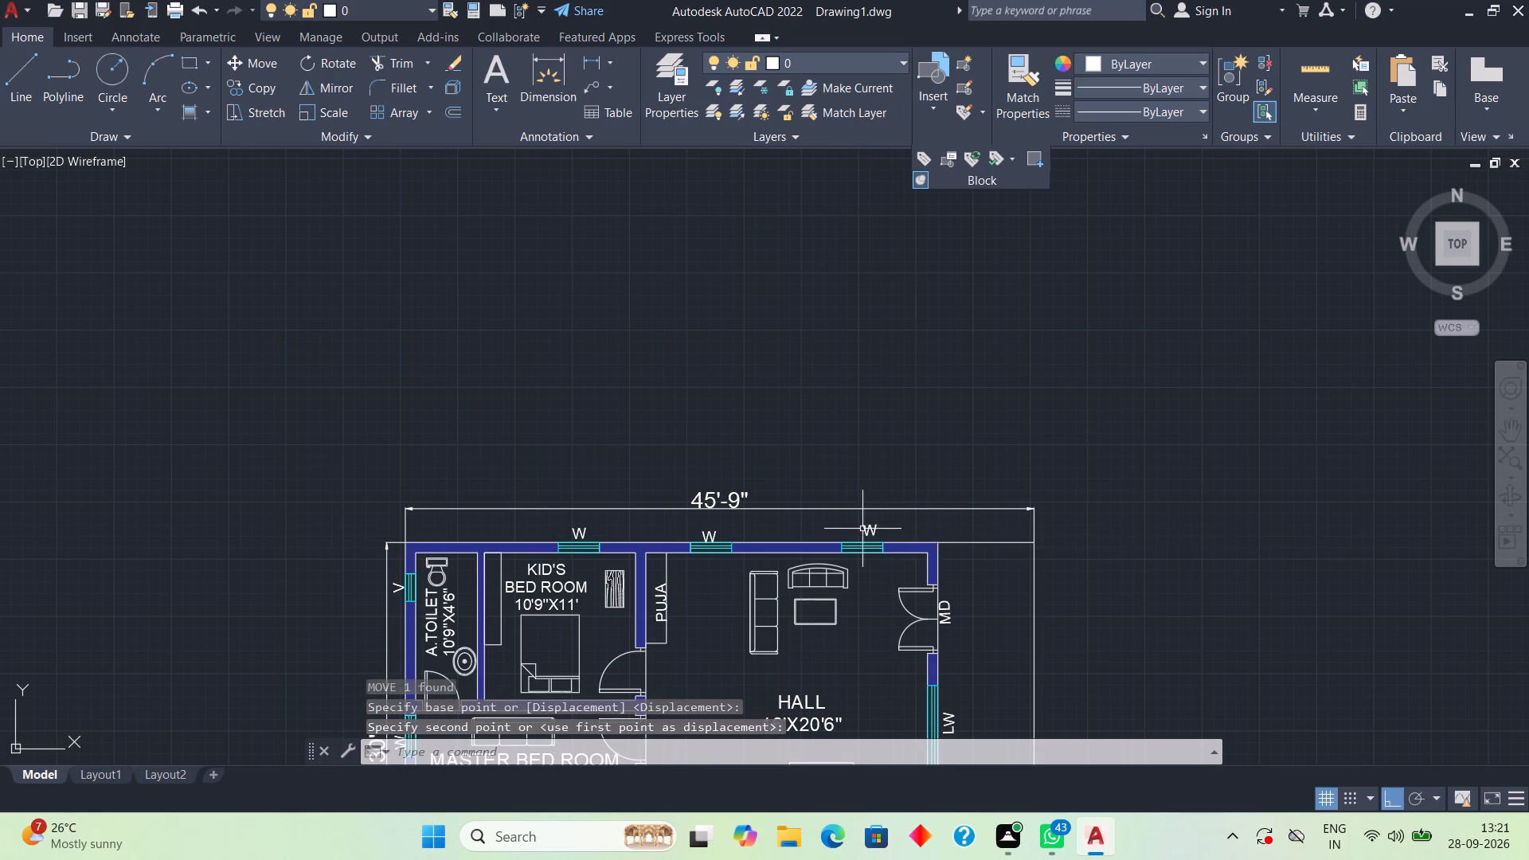
Move the W text slightly southwest so it sits centred and closer above the hall's eastern north-wall window.
{"action": "scroll", "coordinate": [862, 529], "scroll_direction": "up", "scroll_amount": 3}
{"action": "left_click", "coordinate": [878, 525]}
{"action": "key", "text": "m"}
{"action": "key", "text": "space"}
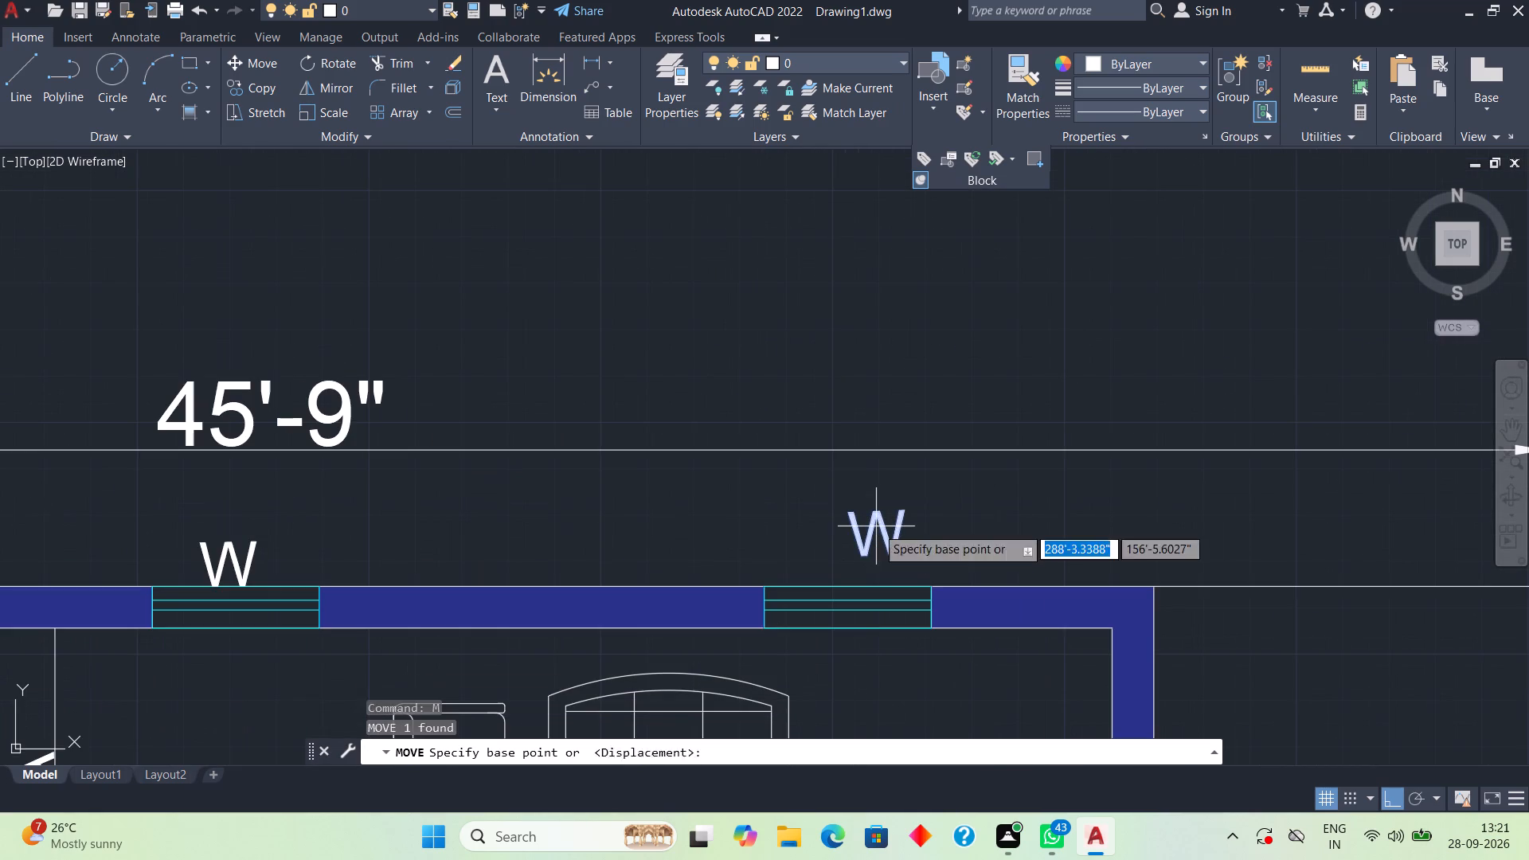
{"action": "left_click", "coordinate": [876, 526]}
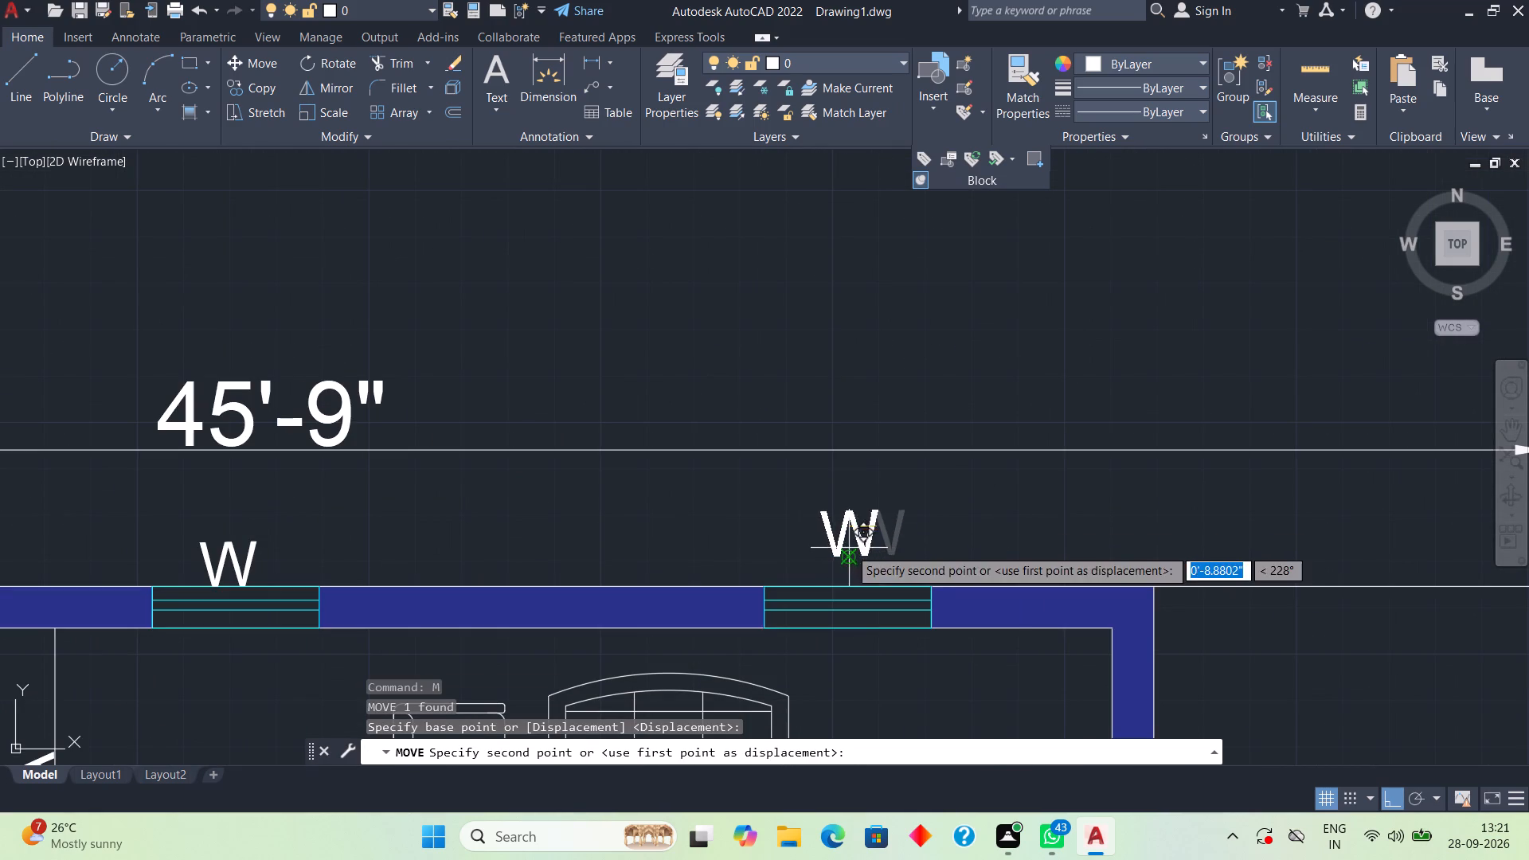
{"action": "left_click", "coordinate": [850, 551]}
Review the whole floor plan to check the room and opening labels.
{"action": "scroll", "coordinate": [869, 542], "scroll_direction": "down", "scroll_amount": 4}
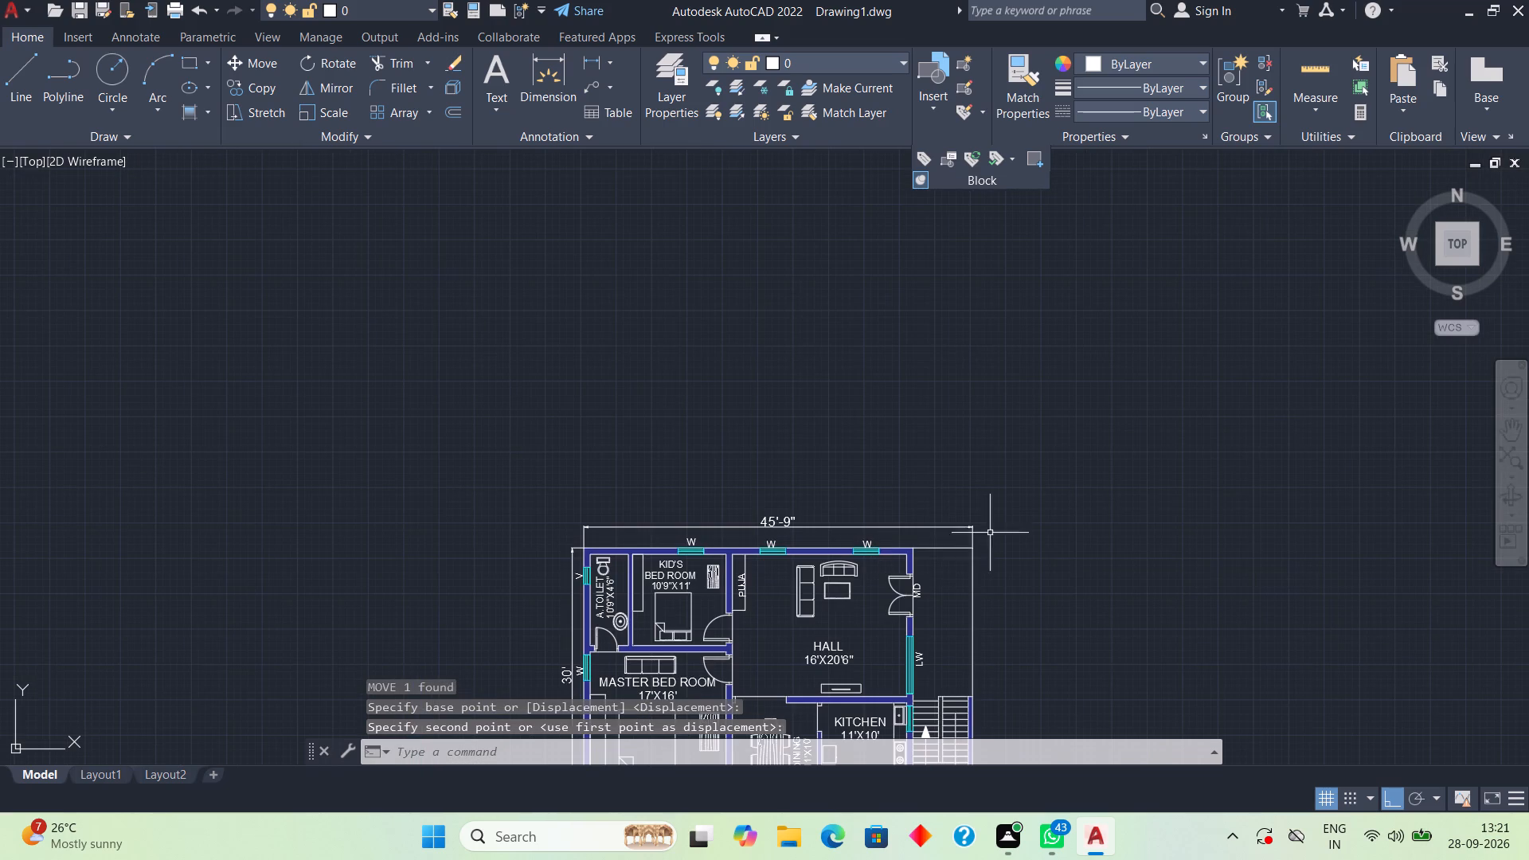
{"action": "scroll", "coordinate": [1108, 549], "scroll_direction": "down", "scroll_amount": 2}
{"action": "middle_click_drag", "start_coordinate": [1089, 615], "coordinate": [1078, 547]}
{"action": "scroll", "coordinate": [1084, 576], "scroll_direction": "up", "scroll_amount": 1}
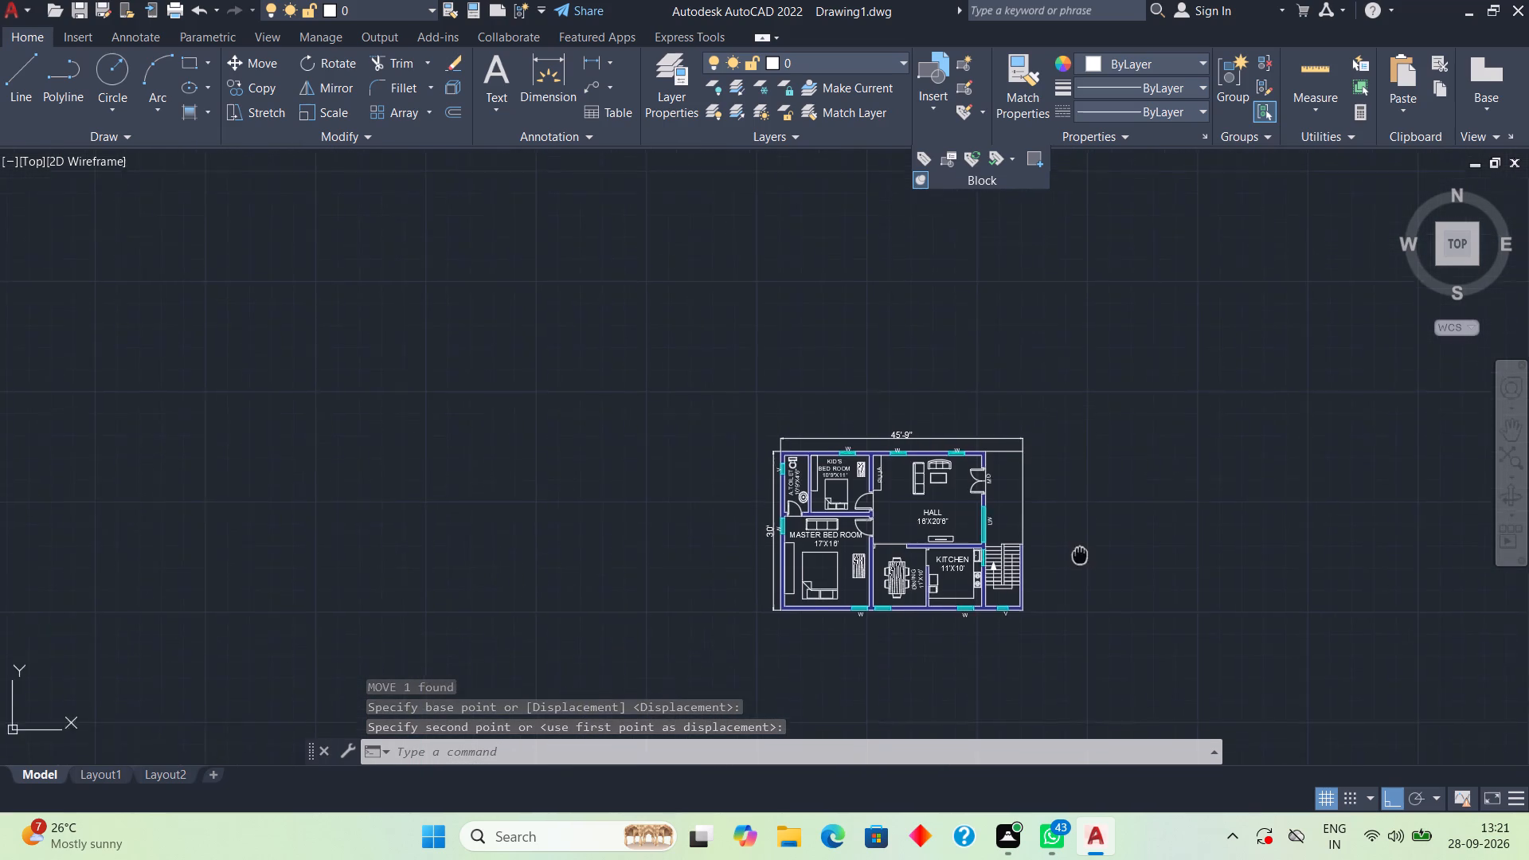
{"action": "middle_click_drag", "start_coordinate": [1078, 547], "coordinate": [1074, 530]}
{"action": "scroll", "coordinate": [1072, 529], "scroll_direction": "up", "scroll_amount": 2}
{"action": "middle_click_drag", "start_coordinate": [1058, 533], "coordinate": [1099, 509]}
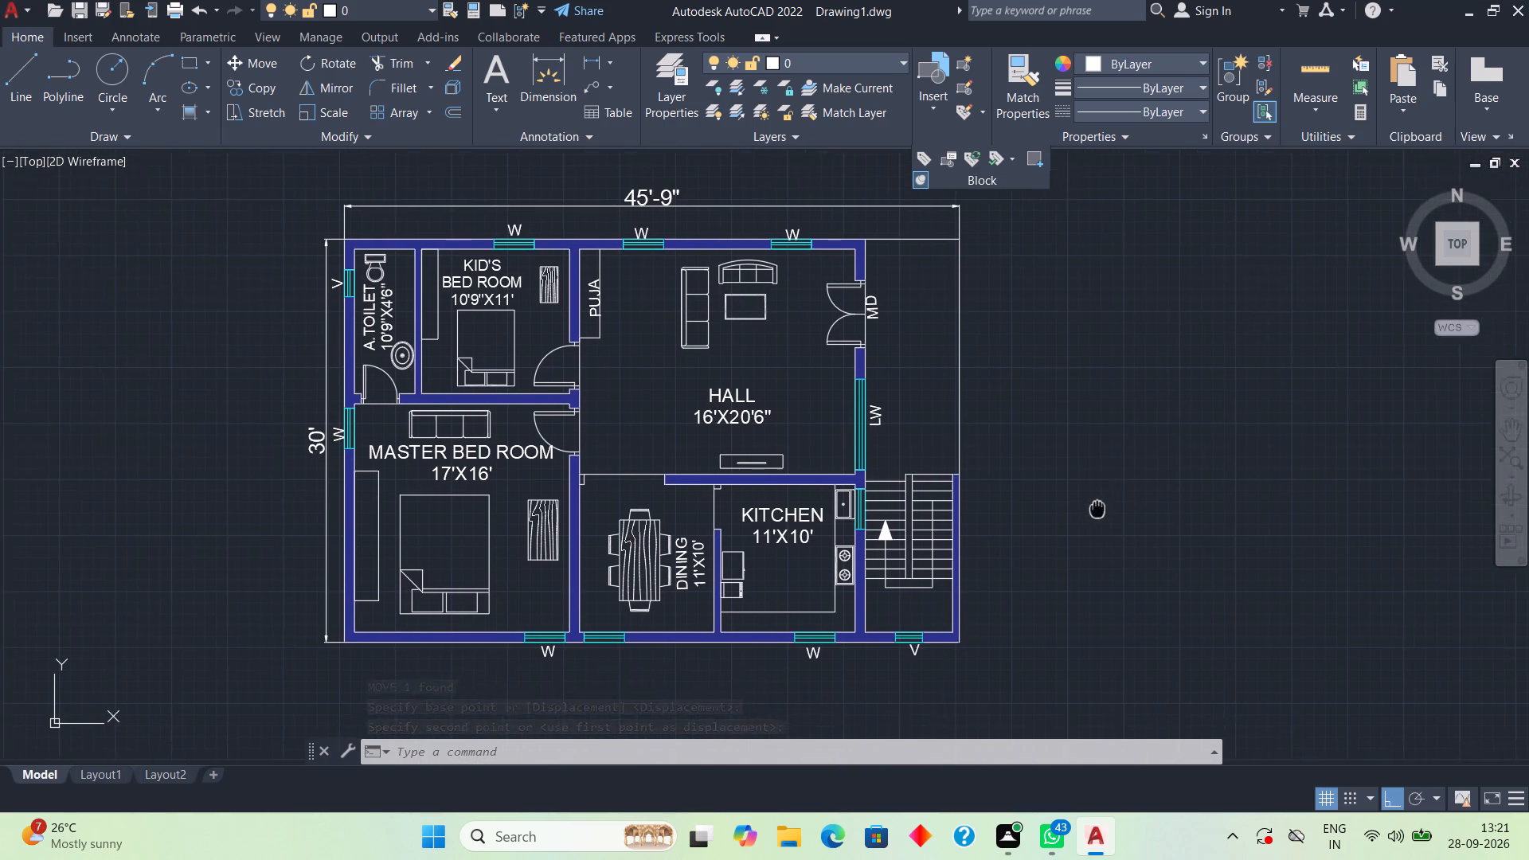
{"action": "middle_click_drag", "start_coordinate": [1099, 509], "coordinate": [1126, 468]}
{"action": "scroll", "coordinate": [1034, 562], "scroll_direction": "up", "scroll_amount": 1}
{"action": "scroll", "coordinate": [1034, 562], "scroll_direction": "down", "scroll_amount": 1}
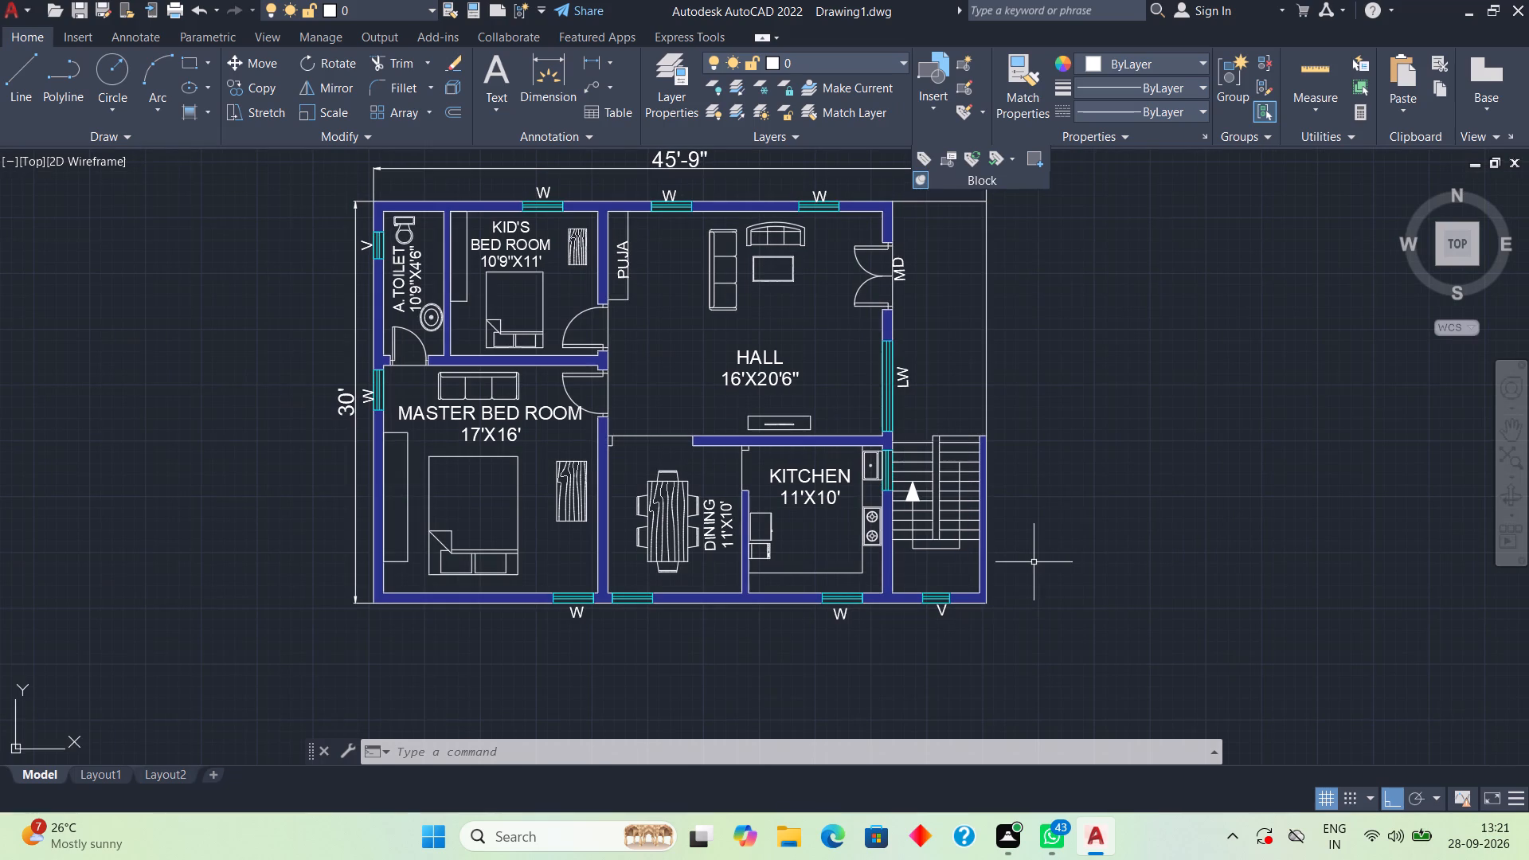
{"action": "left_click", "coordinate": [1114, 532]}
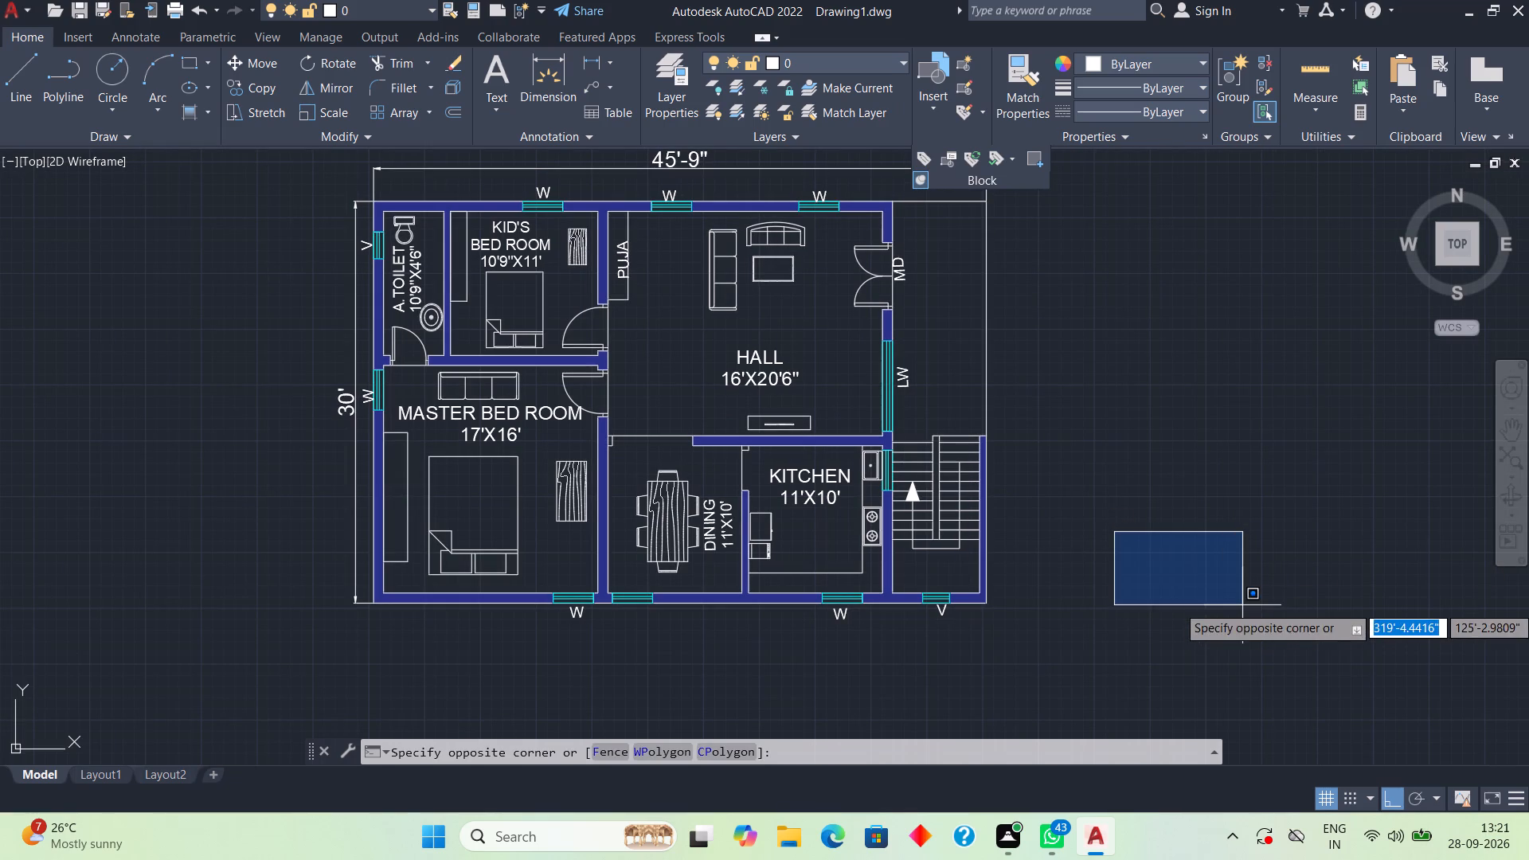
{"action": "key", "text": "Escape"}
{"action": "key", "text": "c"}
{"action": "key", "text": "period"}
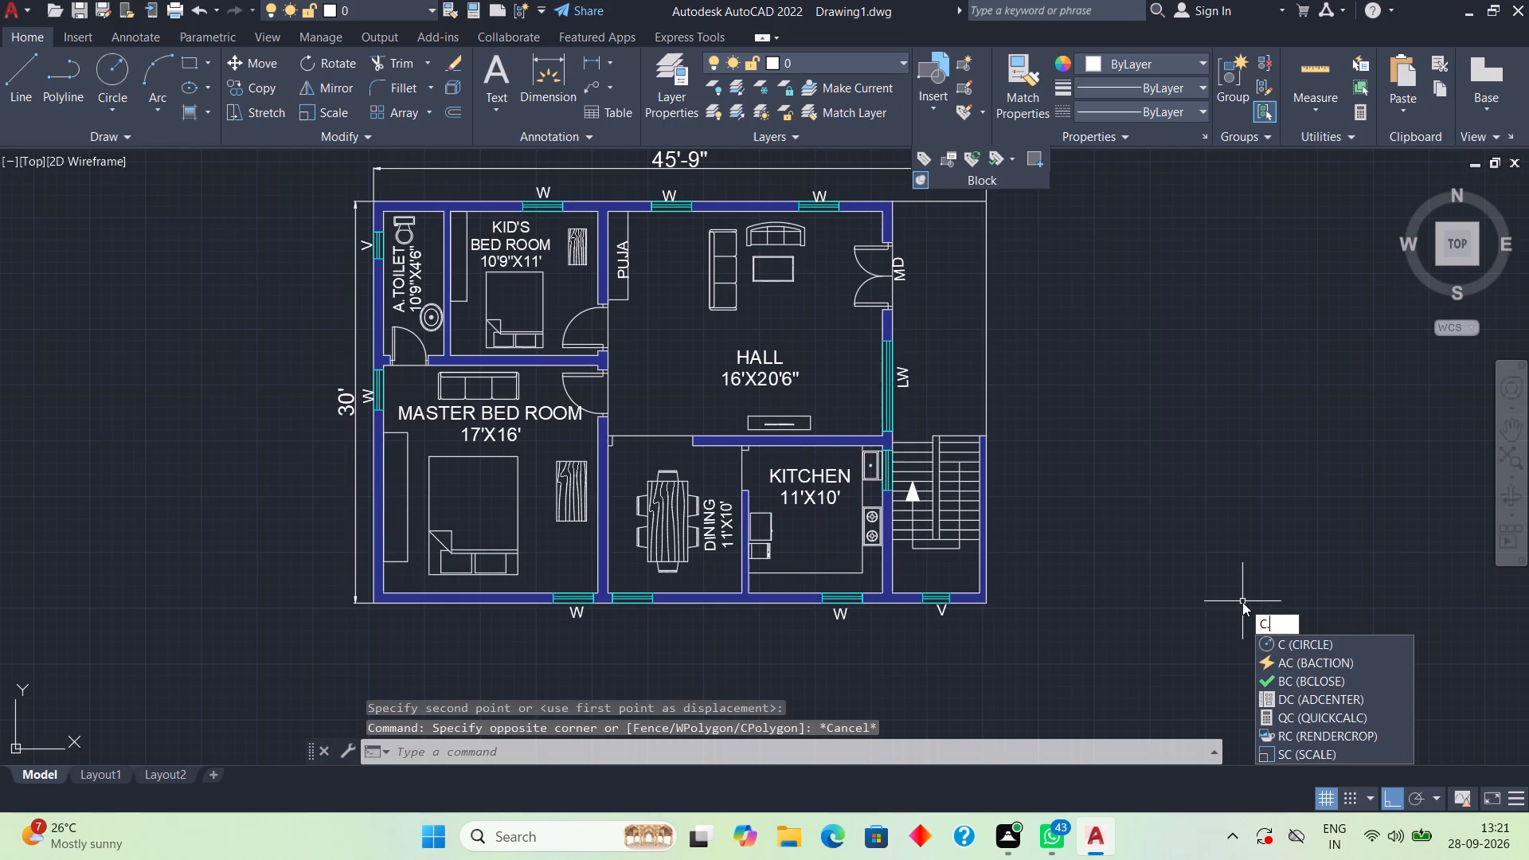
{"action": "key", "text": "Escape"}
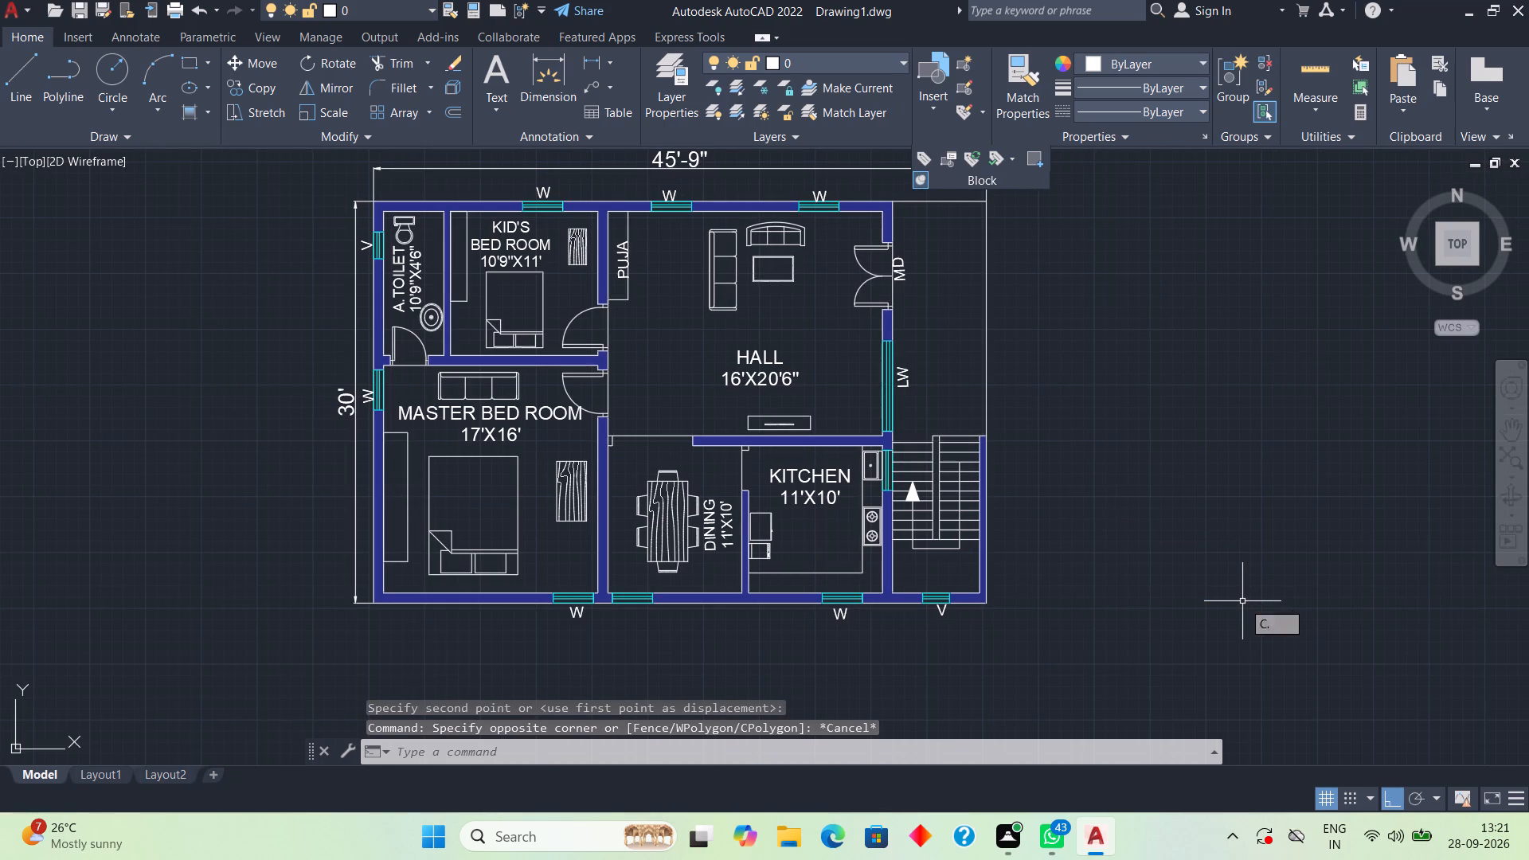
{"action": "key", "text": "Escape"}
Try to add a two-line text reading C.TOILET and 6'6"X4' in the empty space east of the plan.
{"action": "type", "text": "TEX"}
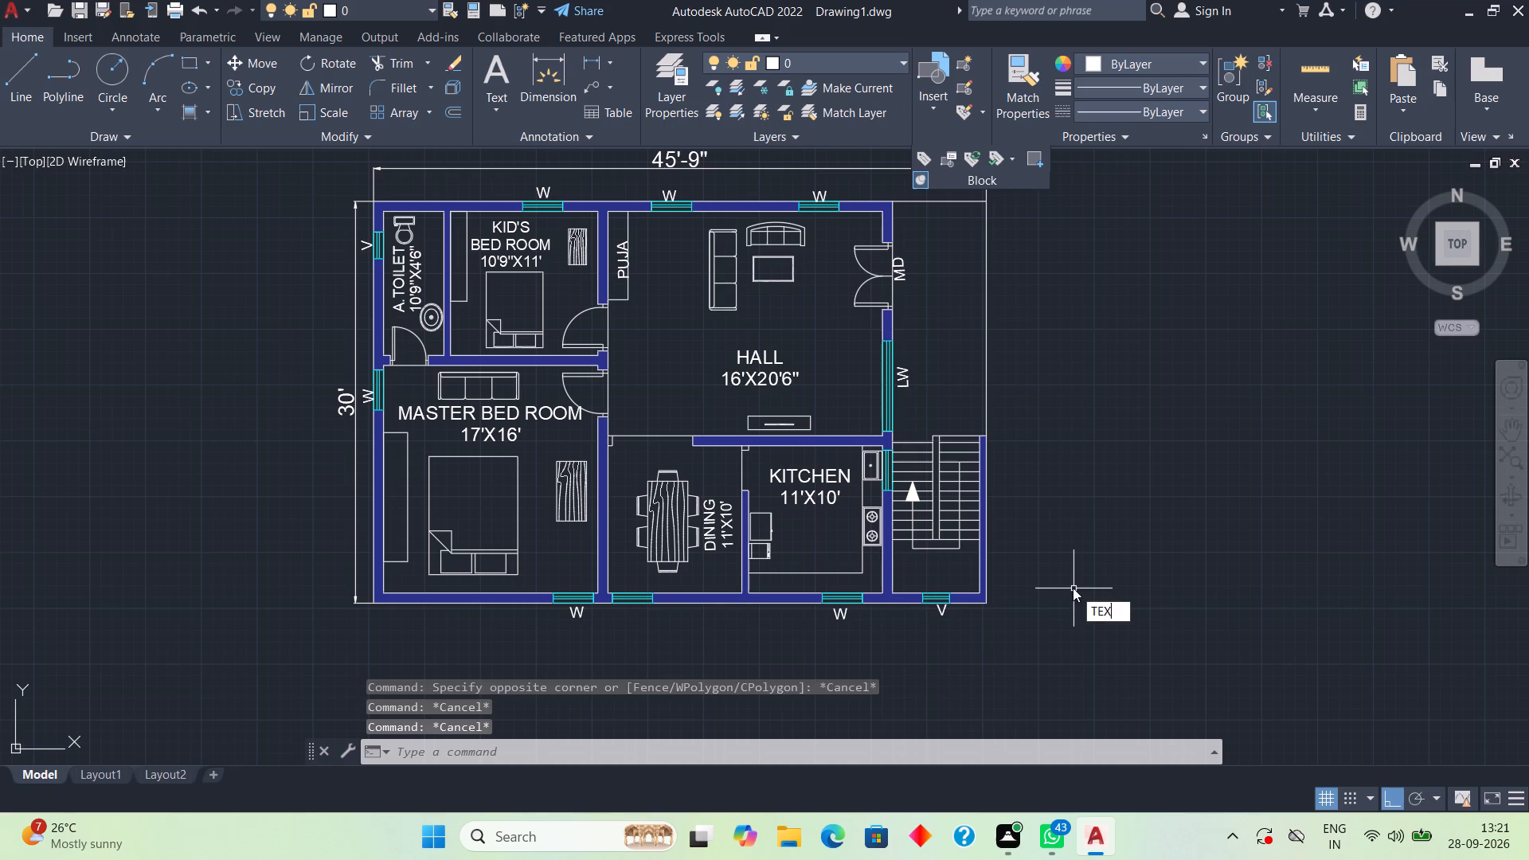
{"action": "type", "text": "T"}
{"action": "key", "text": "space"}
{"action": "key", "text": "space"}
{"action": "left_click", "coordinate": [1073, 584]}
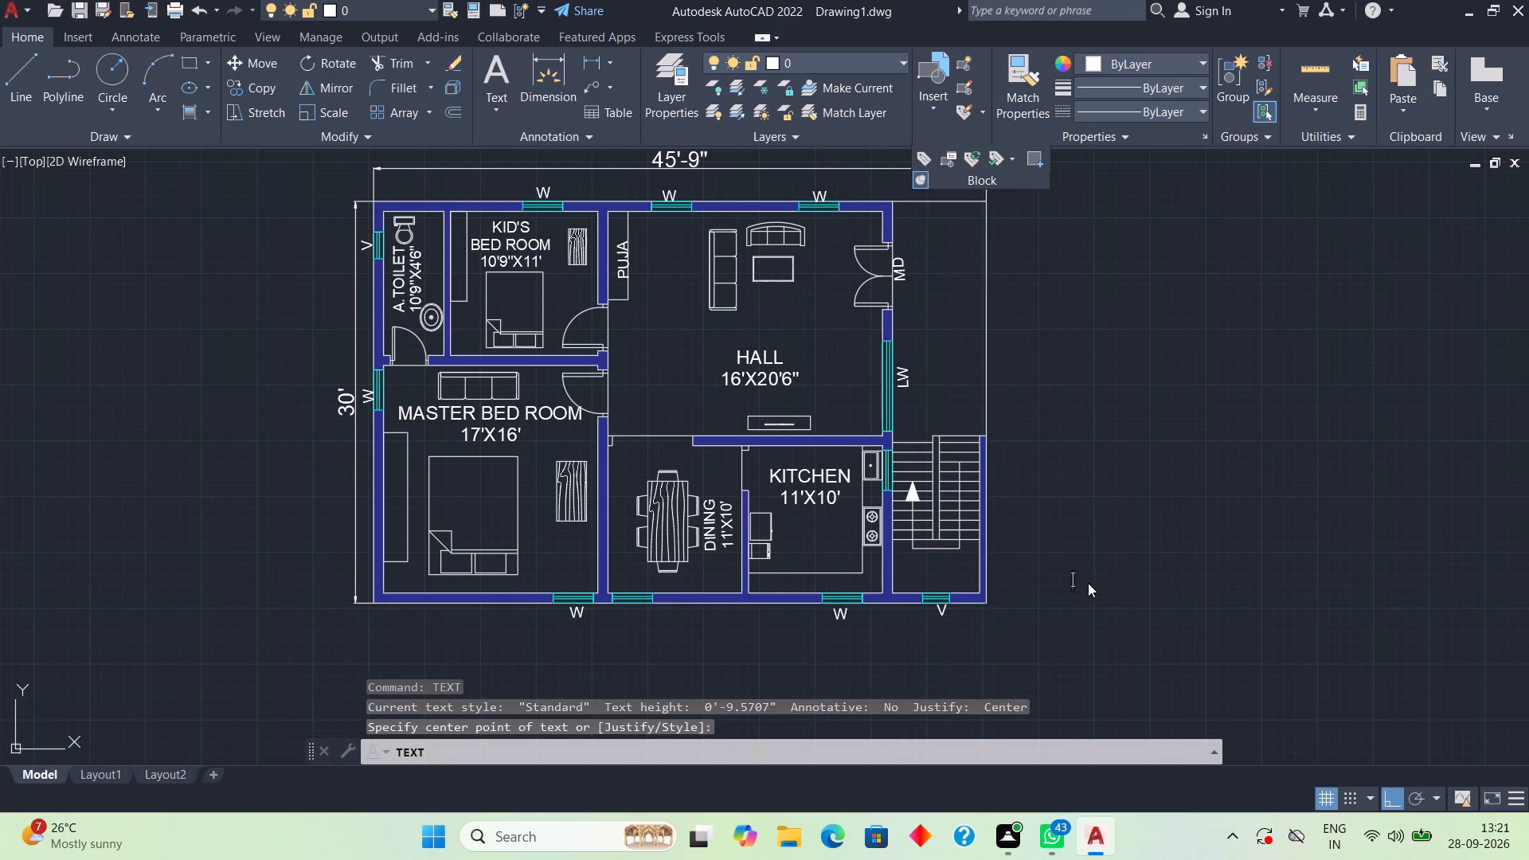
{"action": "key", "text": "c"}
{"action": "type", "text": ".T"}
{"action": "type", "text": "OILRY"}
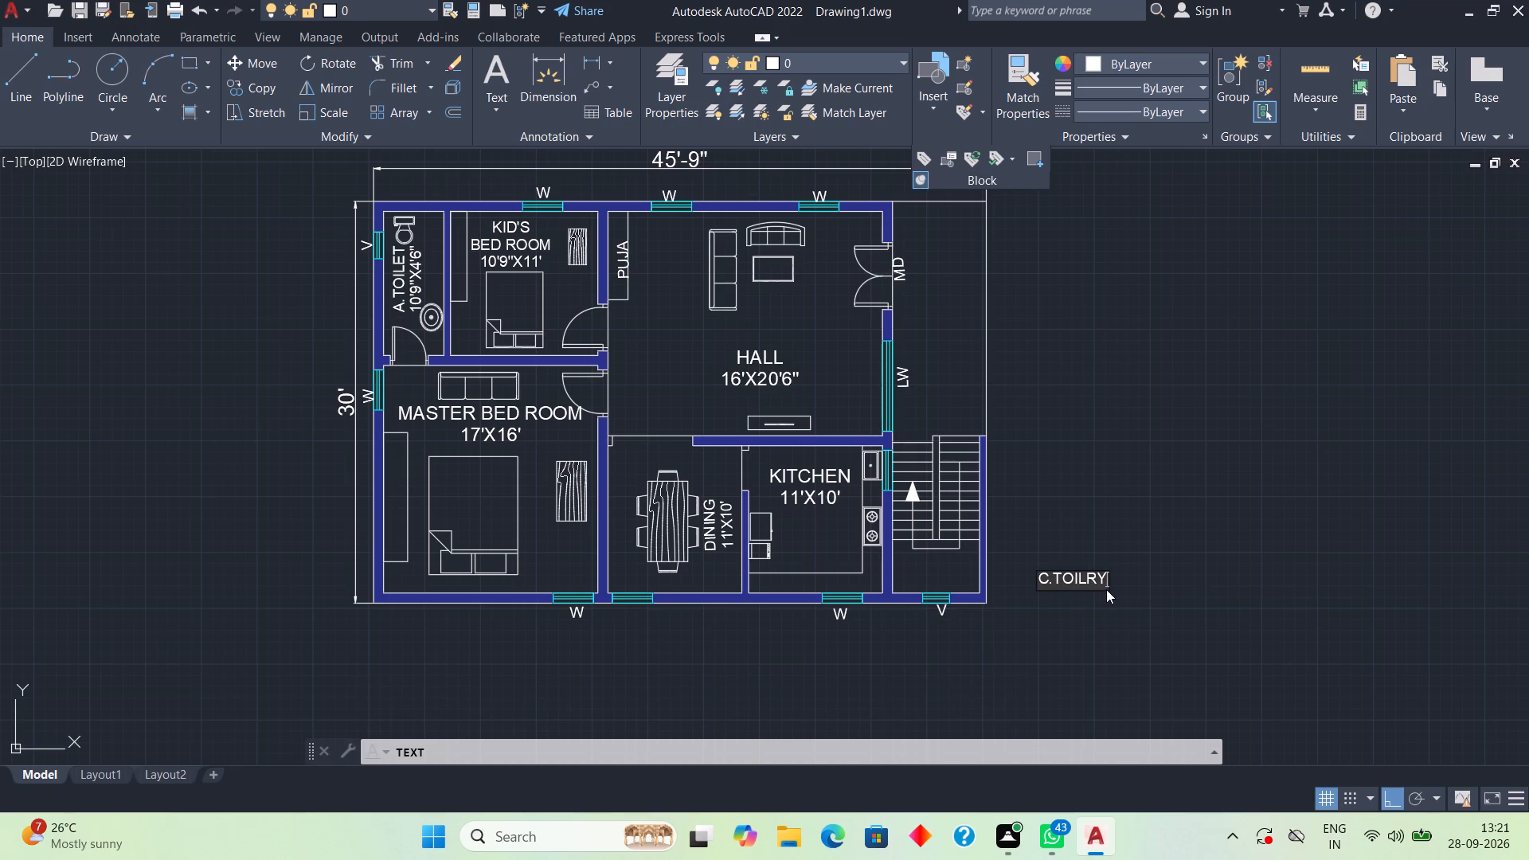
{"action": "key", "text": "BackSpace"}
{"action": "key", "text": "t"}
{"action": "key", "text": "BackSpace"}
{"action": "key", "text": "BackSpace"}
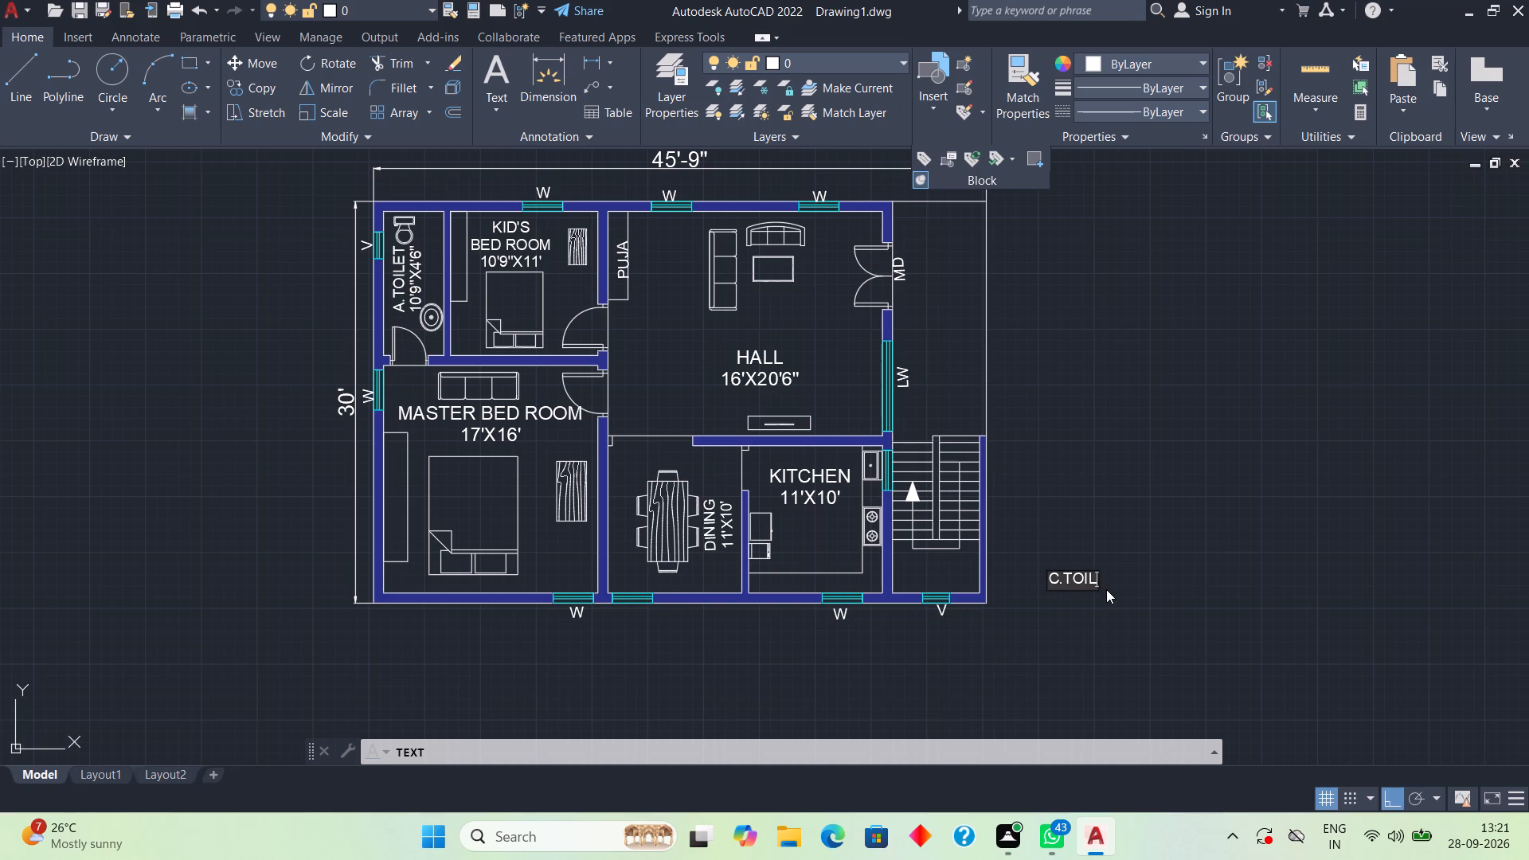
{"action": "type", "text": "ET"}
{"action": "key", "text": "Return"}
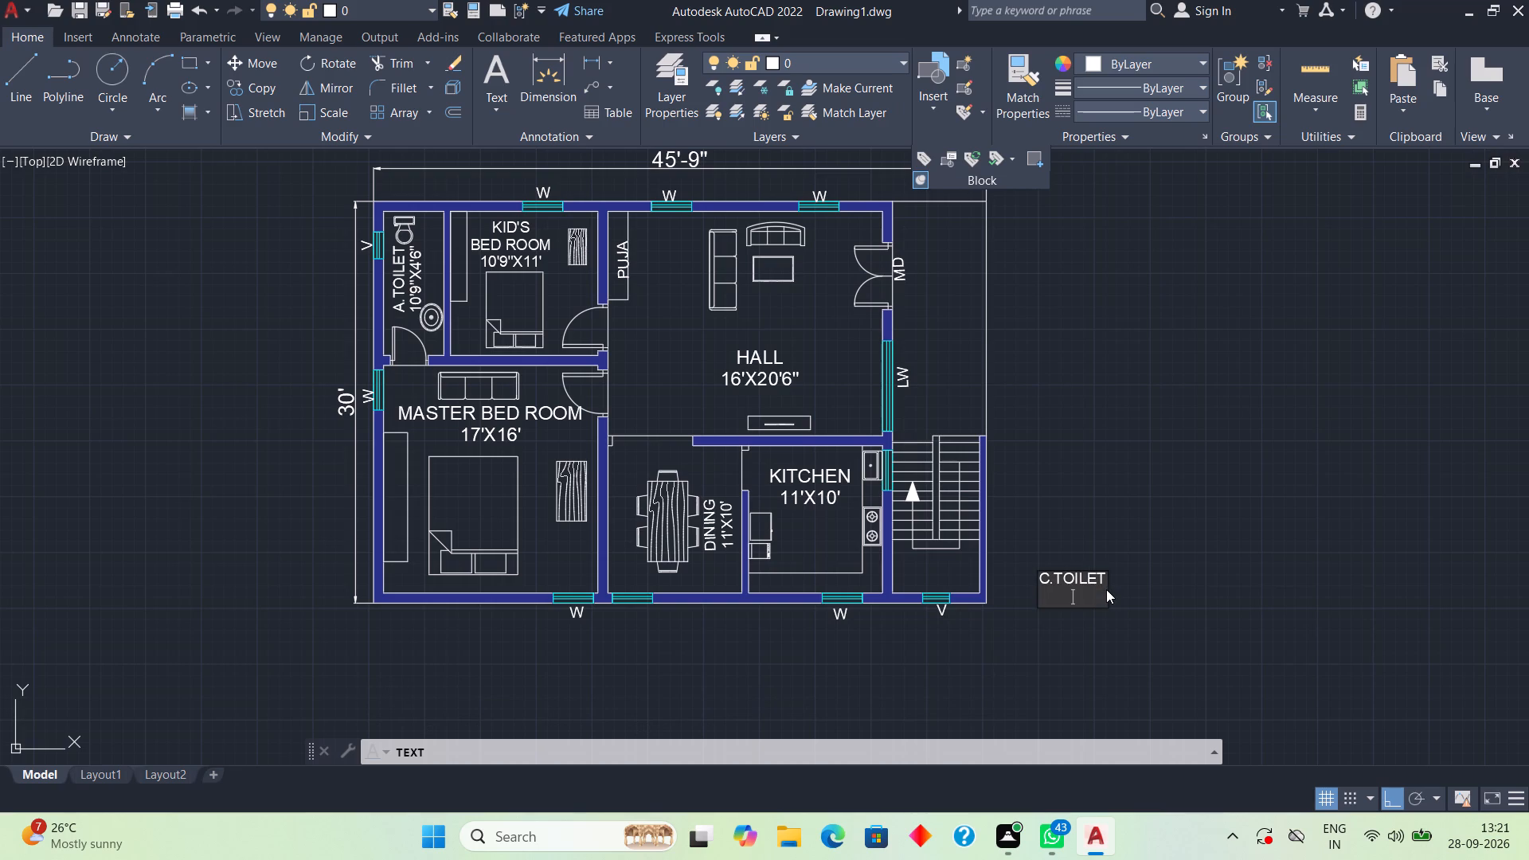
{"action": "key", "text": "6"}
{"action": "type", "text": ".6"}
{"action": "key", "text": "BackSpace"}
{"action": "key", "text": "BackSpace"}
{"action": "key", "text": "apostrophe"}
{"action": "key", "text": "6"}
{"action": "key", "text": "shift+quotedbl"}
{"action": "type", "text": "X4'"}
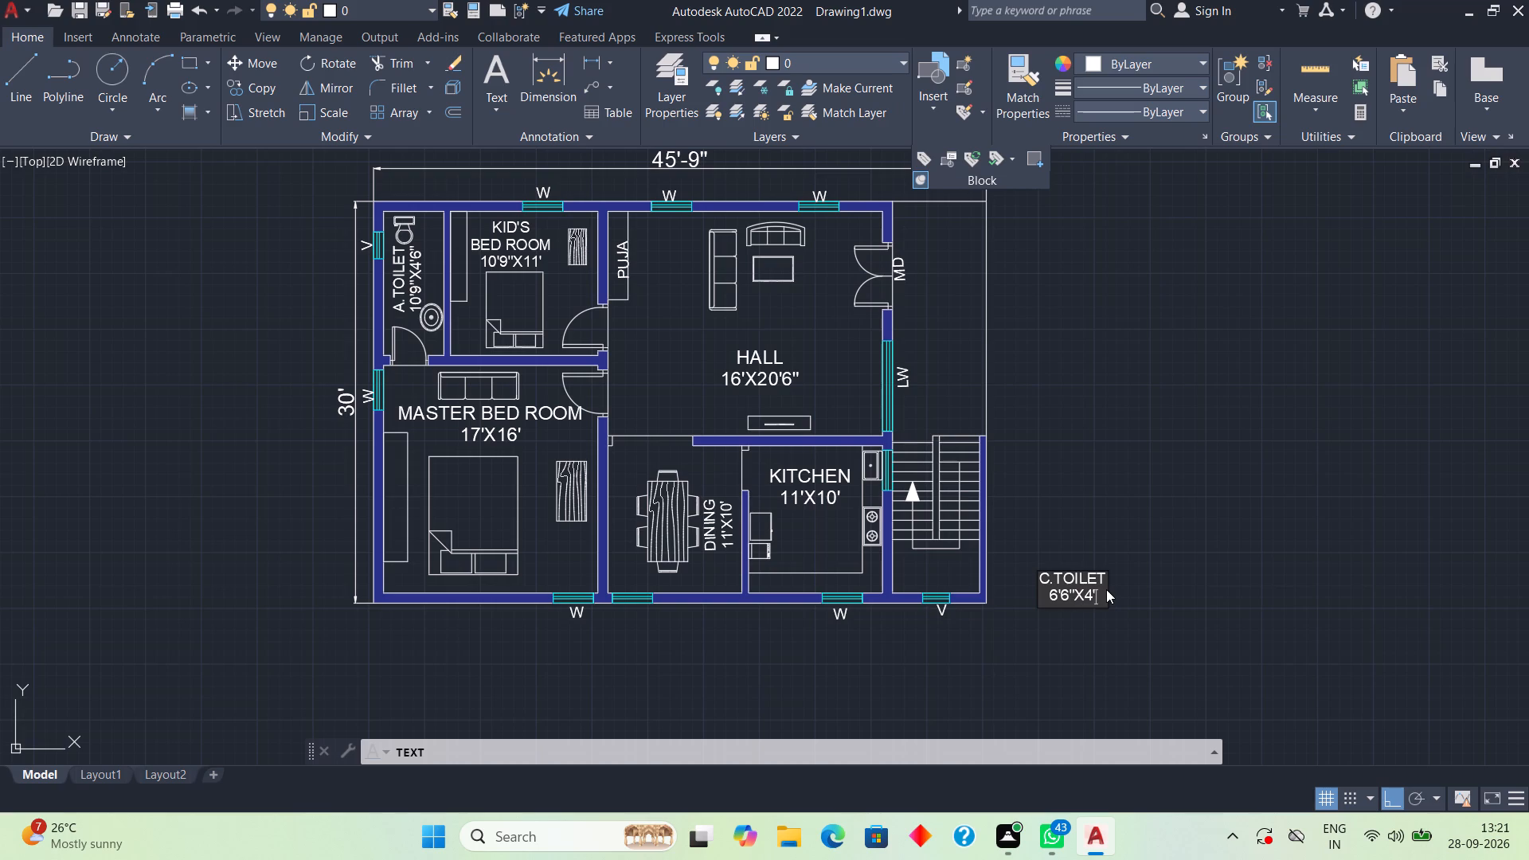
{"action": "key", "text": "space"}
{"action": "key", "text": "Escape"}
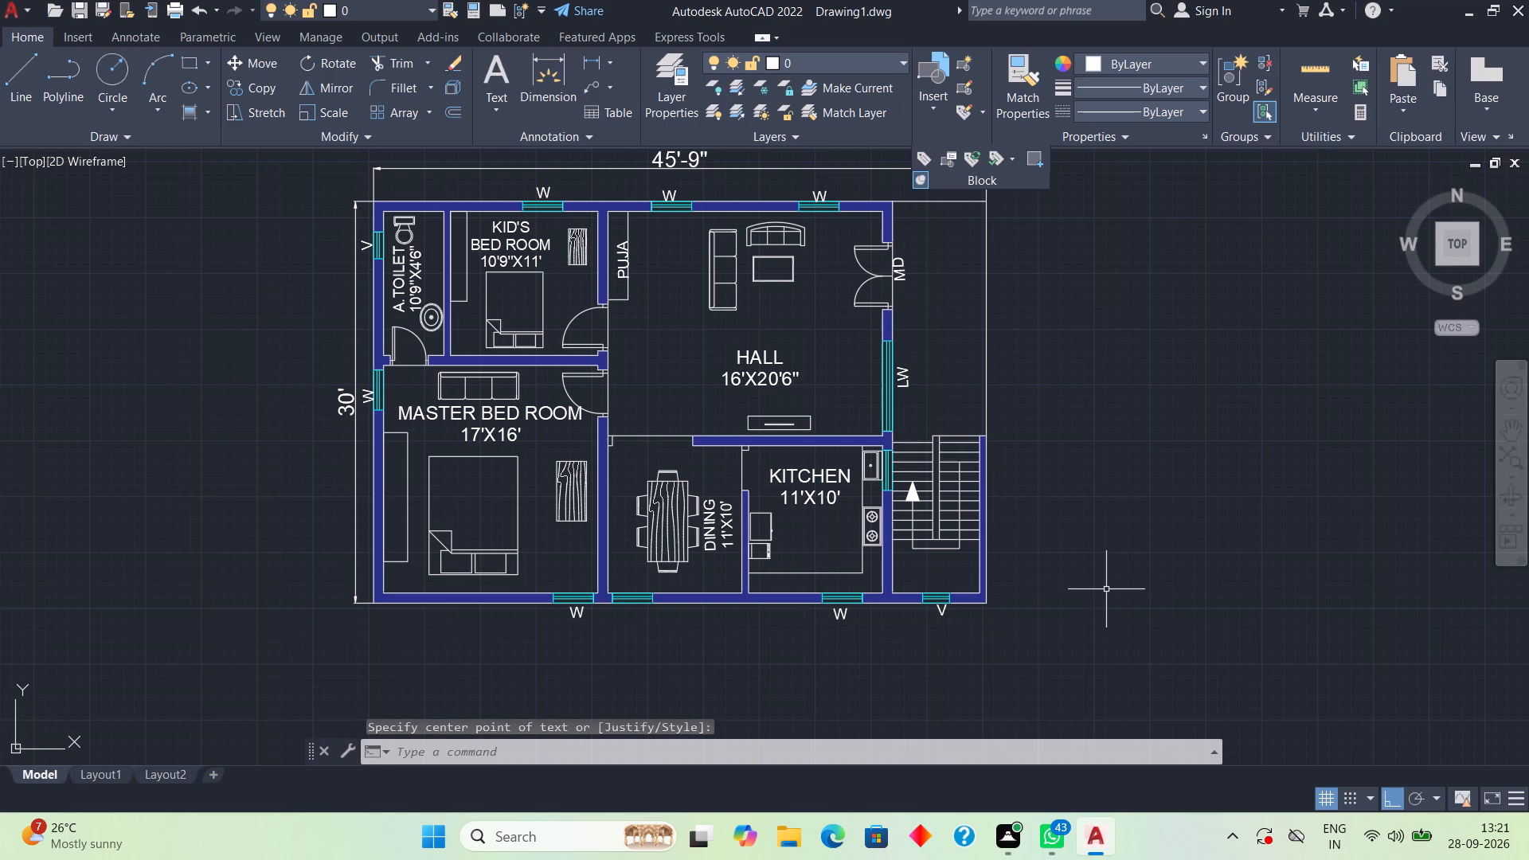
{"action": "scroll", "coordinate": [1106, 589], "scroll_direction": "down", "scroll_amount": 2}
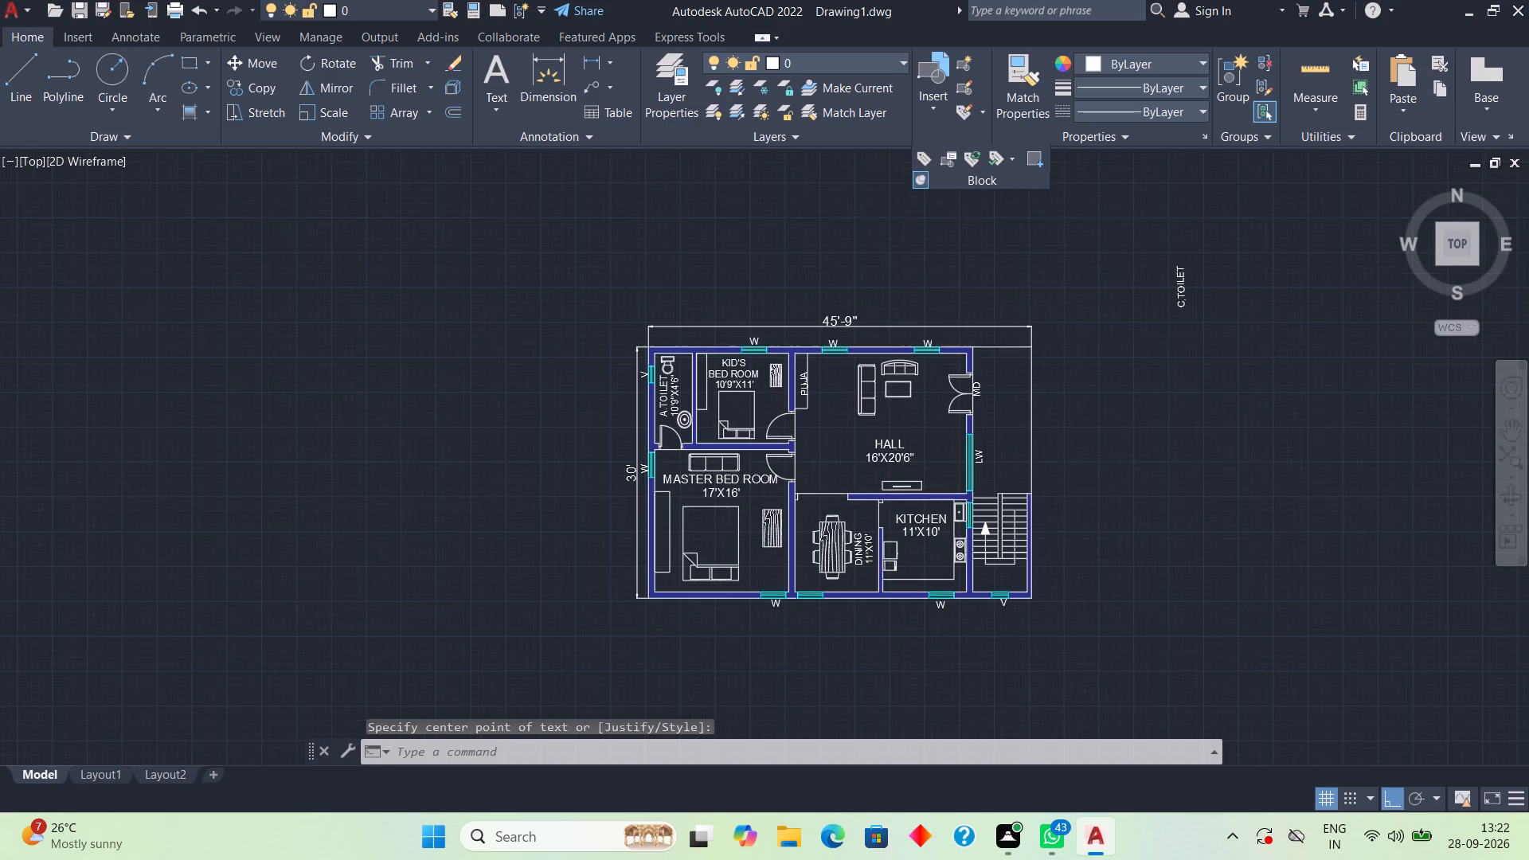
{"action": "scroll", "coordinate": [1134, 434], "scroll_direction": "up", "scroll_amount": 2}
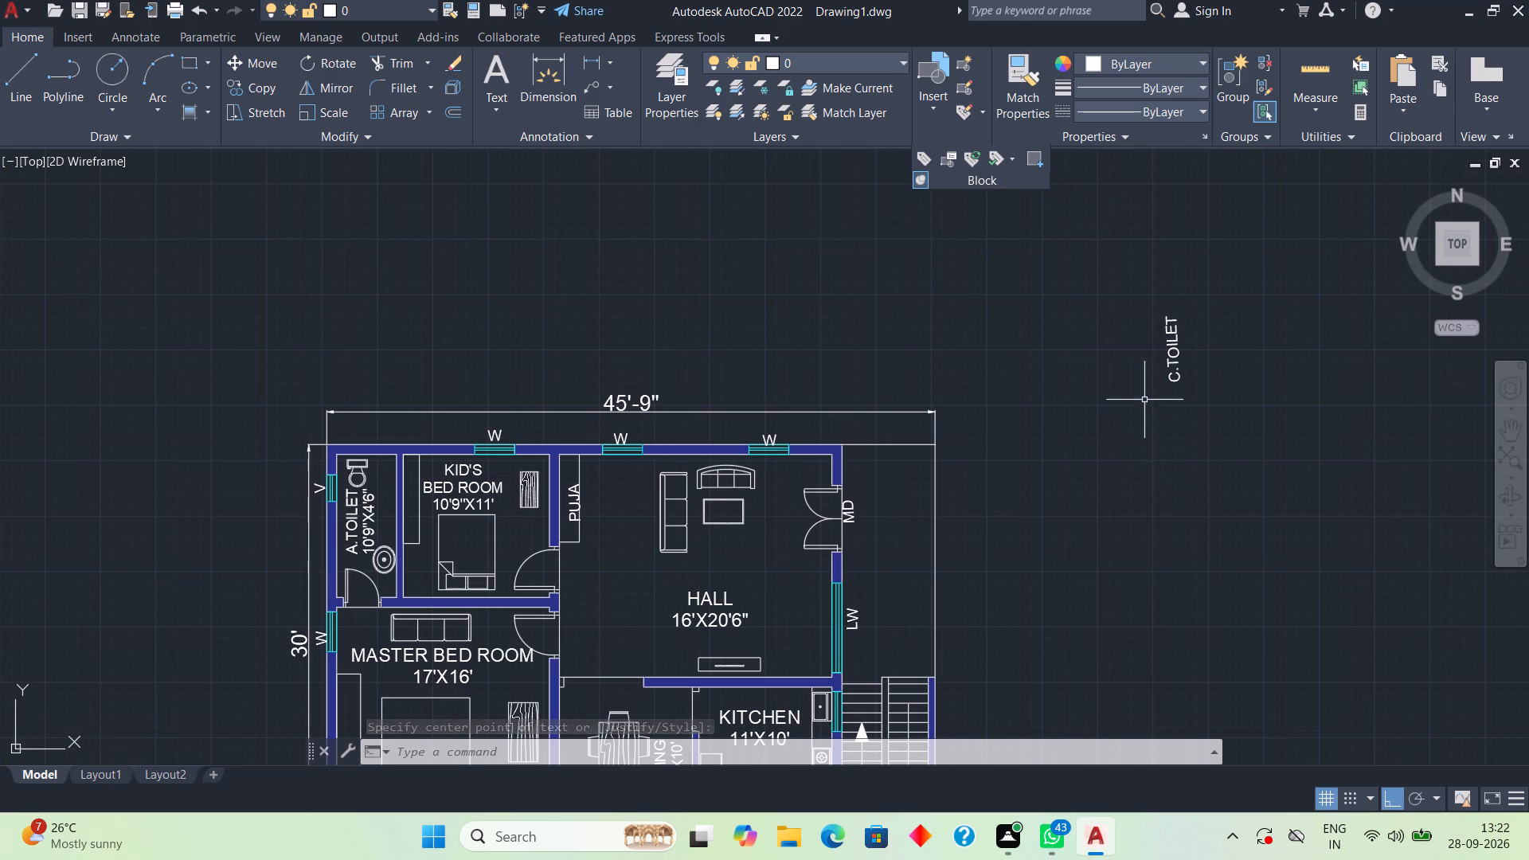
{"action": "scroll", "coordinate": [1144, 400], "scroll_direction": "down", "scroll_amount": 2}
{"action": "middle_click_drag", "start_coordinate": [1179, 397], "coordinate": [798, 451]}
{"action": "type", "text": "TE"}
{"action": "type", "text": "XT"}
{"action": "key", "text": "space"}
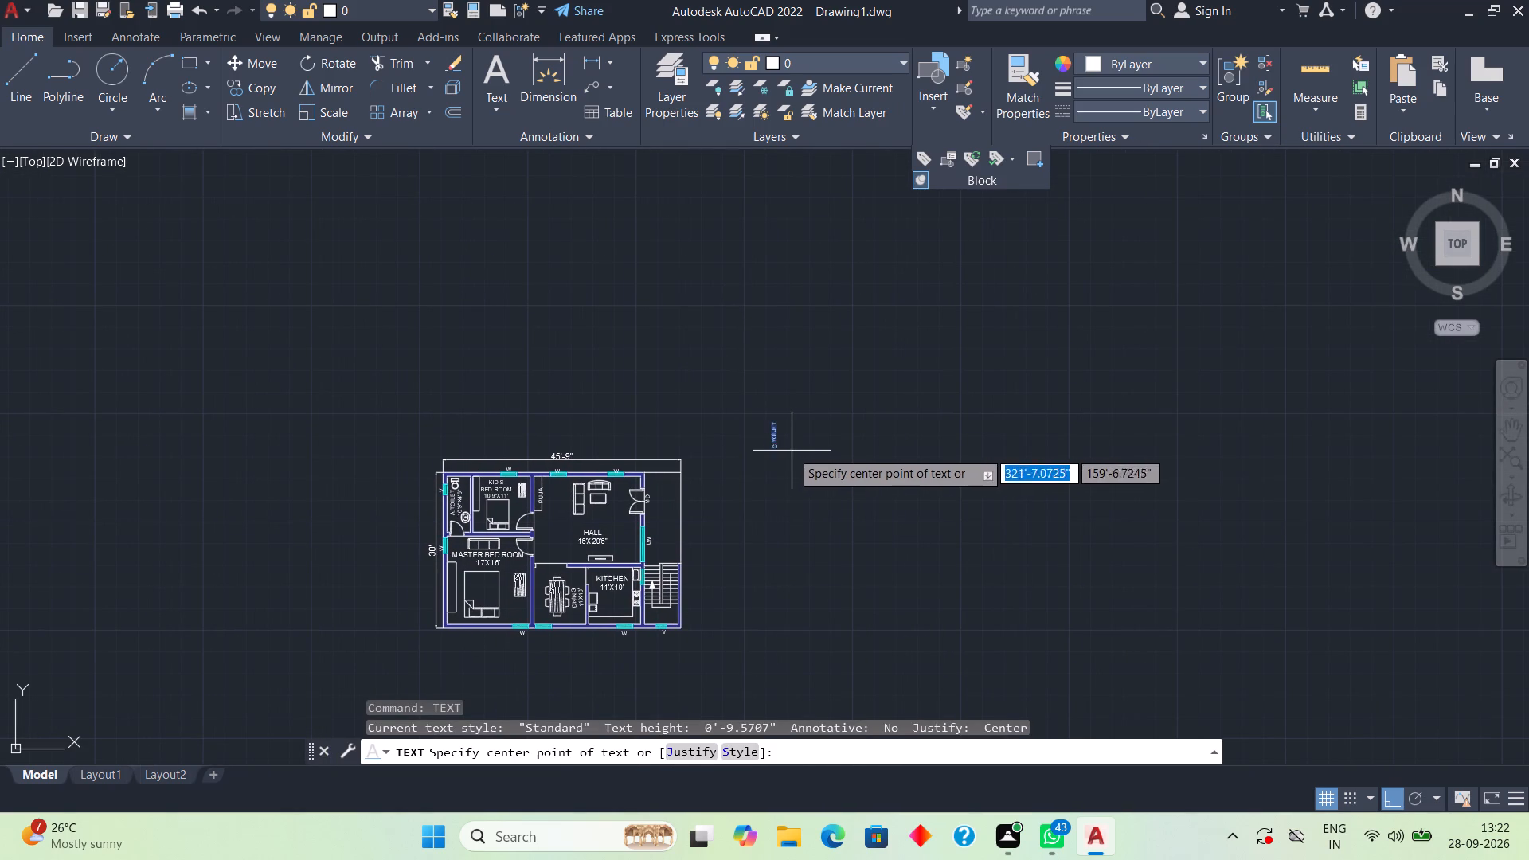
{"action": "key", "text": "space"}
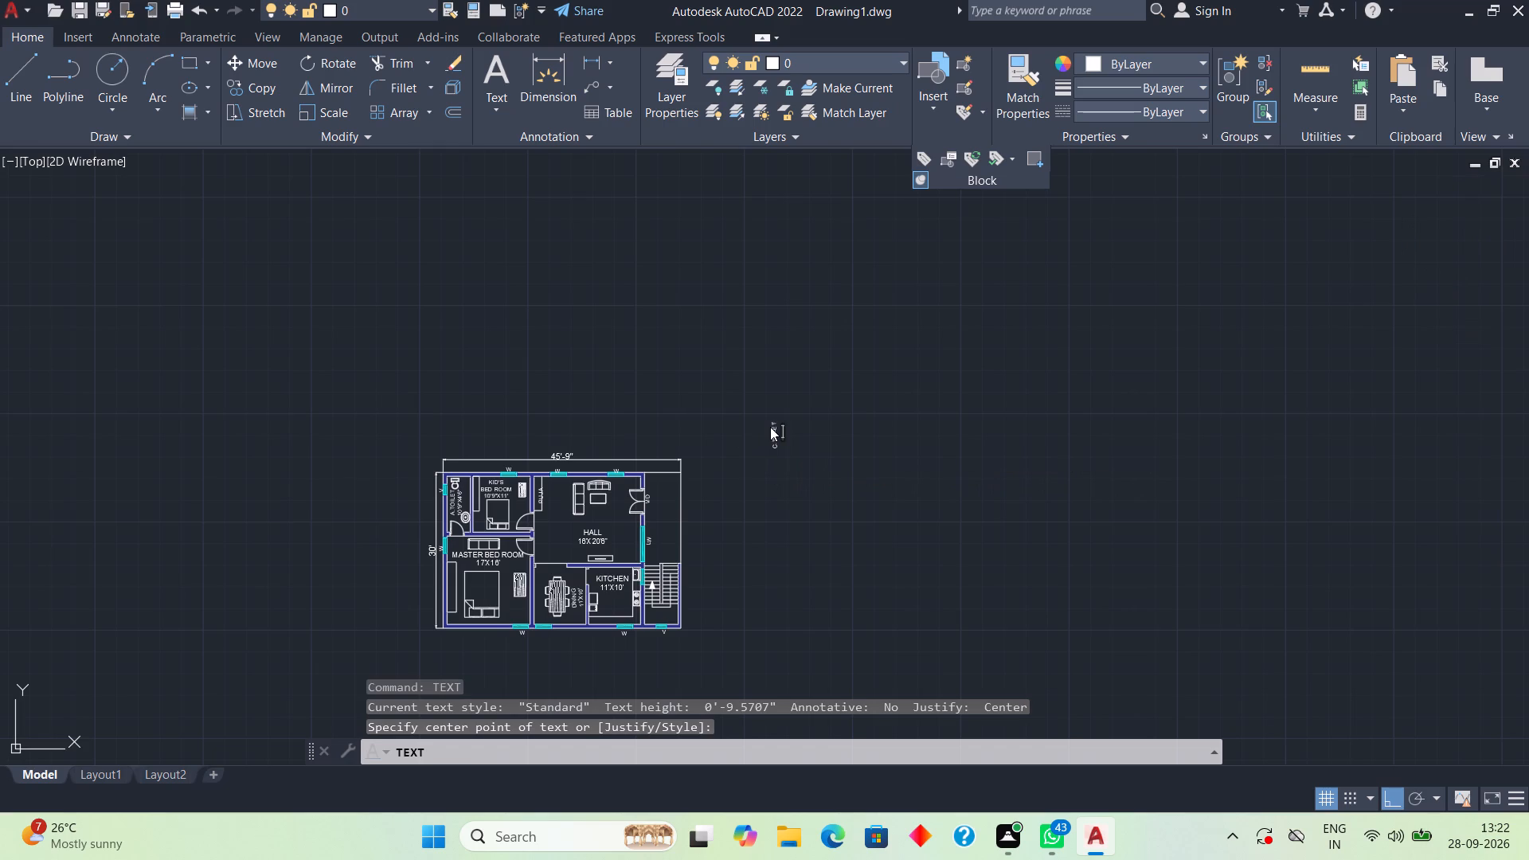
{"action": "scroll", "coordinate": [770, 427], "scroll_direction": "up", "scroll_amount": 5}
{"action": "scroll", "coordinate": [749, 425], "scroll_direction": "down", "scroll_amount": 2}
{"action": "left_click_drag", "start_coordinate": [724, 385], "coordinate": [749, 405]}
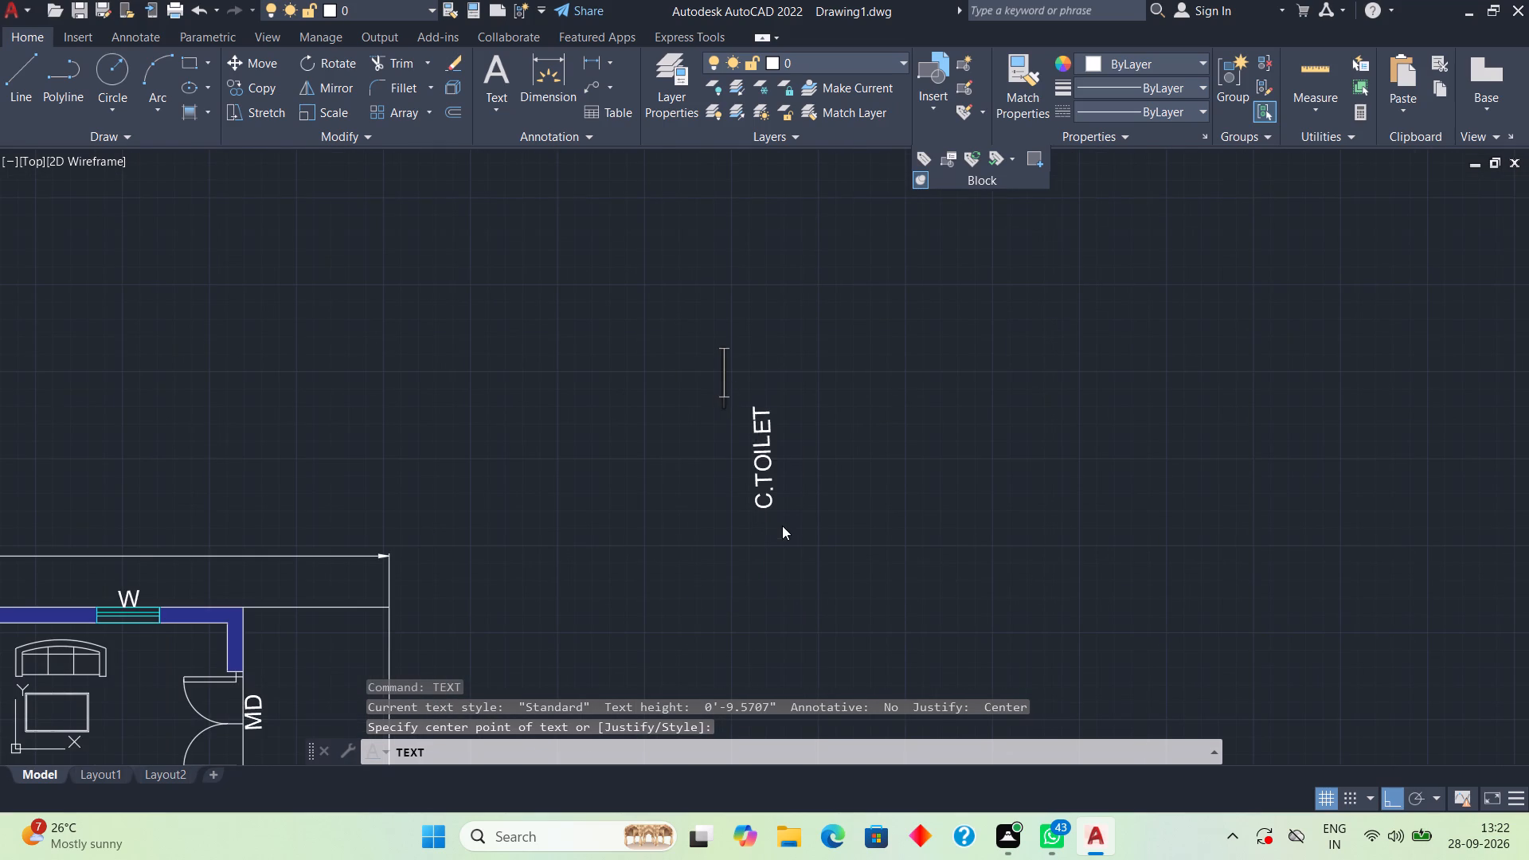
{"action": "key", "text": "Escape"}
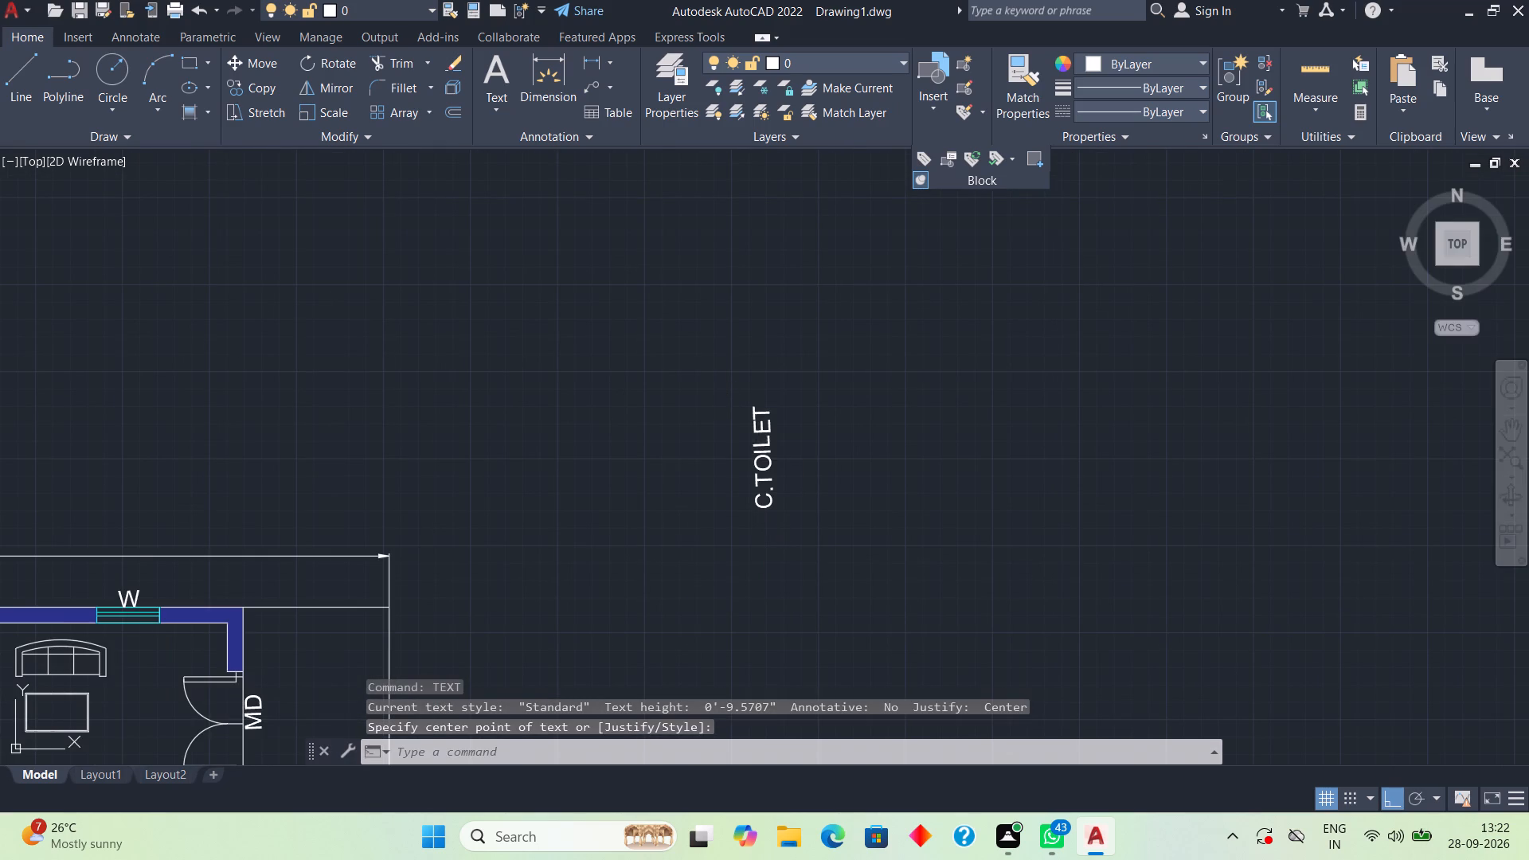
Rotate the vertical C.TOILET text northeast of the plan by 270° so it reads horizontally.
{"action": "scroll", "coordinate": [779, 529], "scroll_direction": "down", "scroll_amount": 4}
{"action": "scroll", "coordinate": [772, 517], "scroll_direction": "up", "scroll_amount": 3}
{"action": "left_click", "coordinate": [781, 516]}
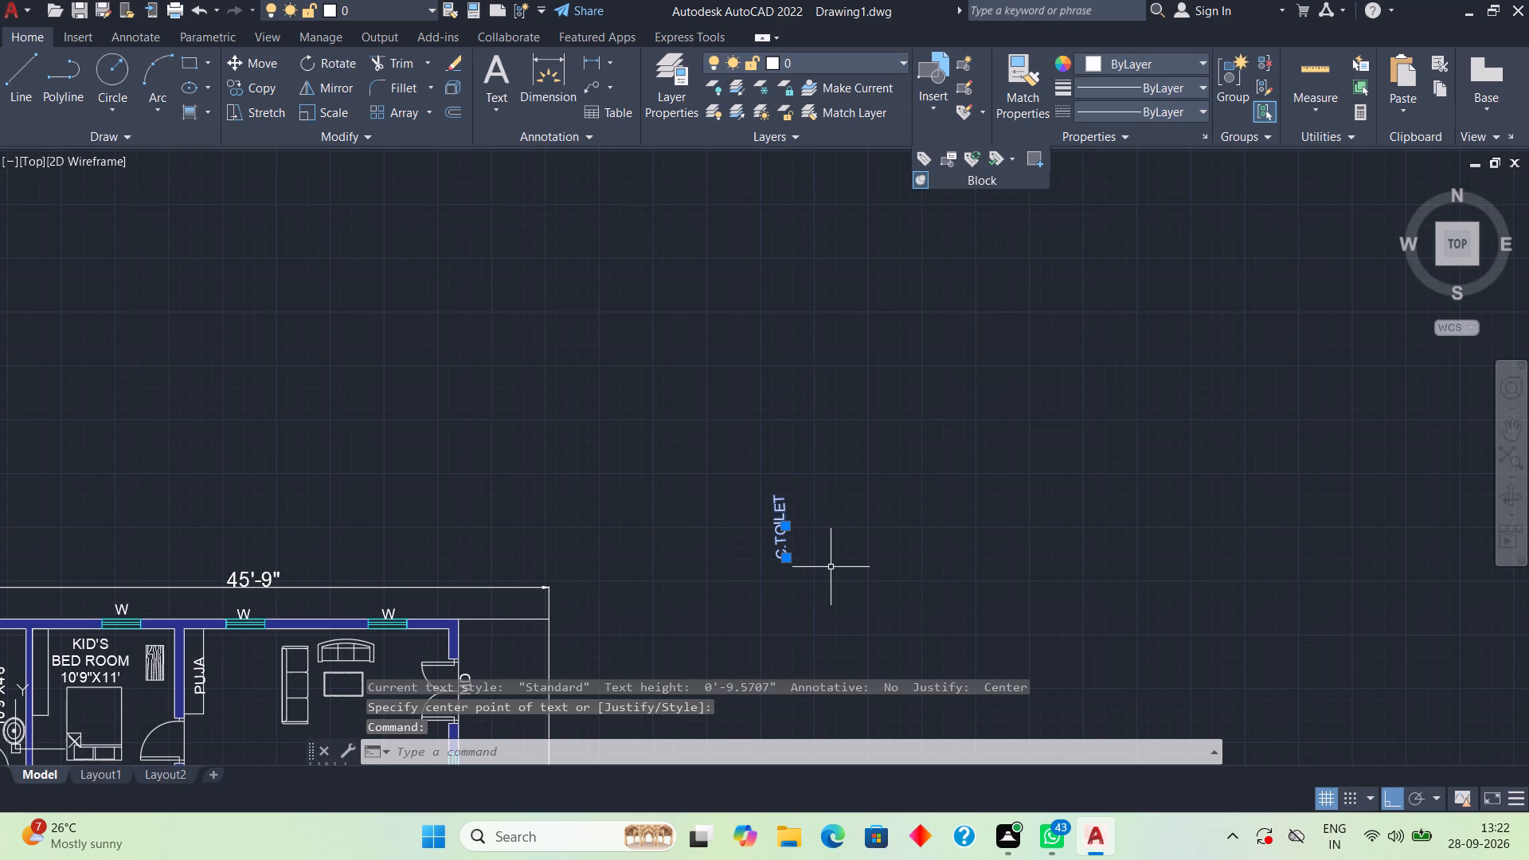
{"action": "type", "text": "RO"}
{"action": "key", "text": "space"}
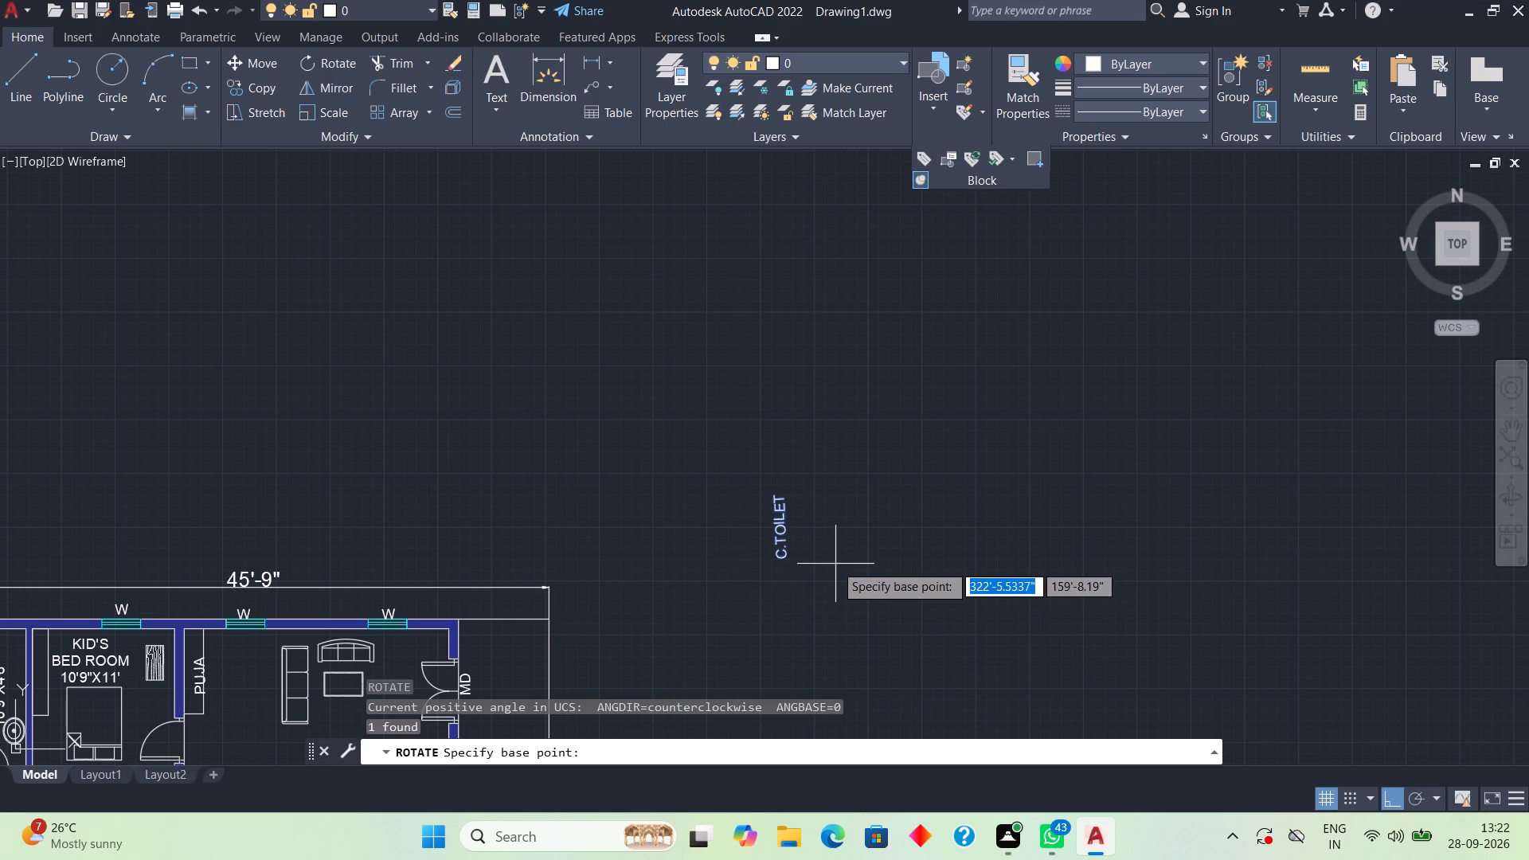
{"action": "left_click", "coordinate": [808, 550]}
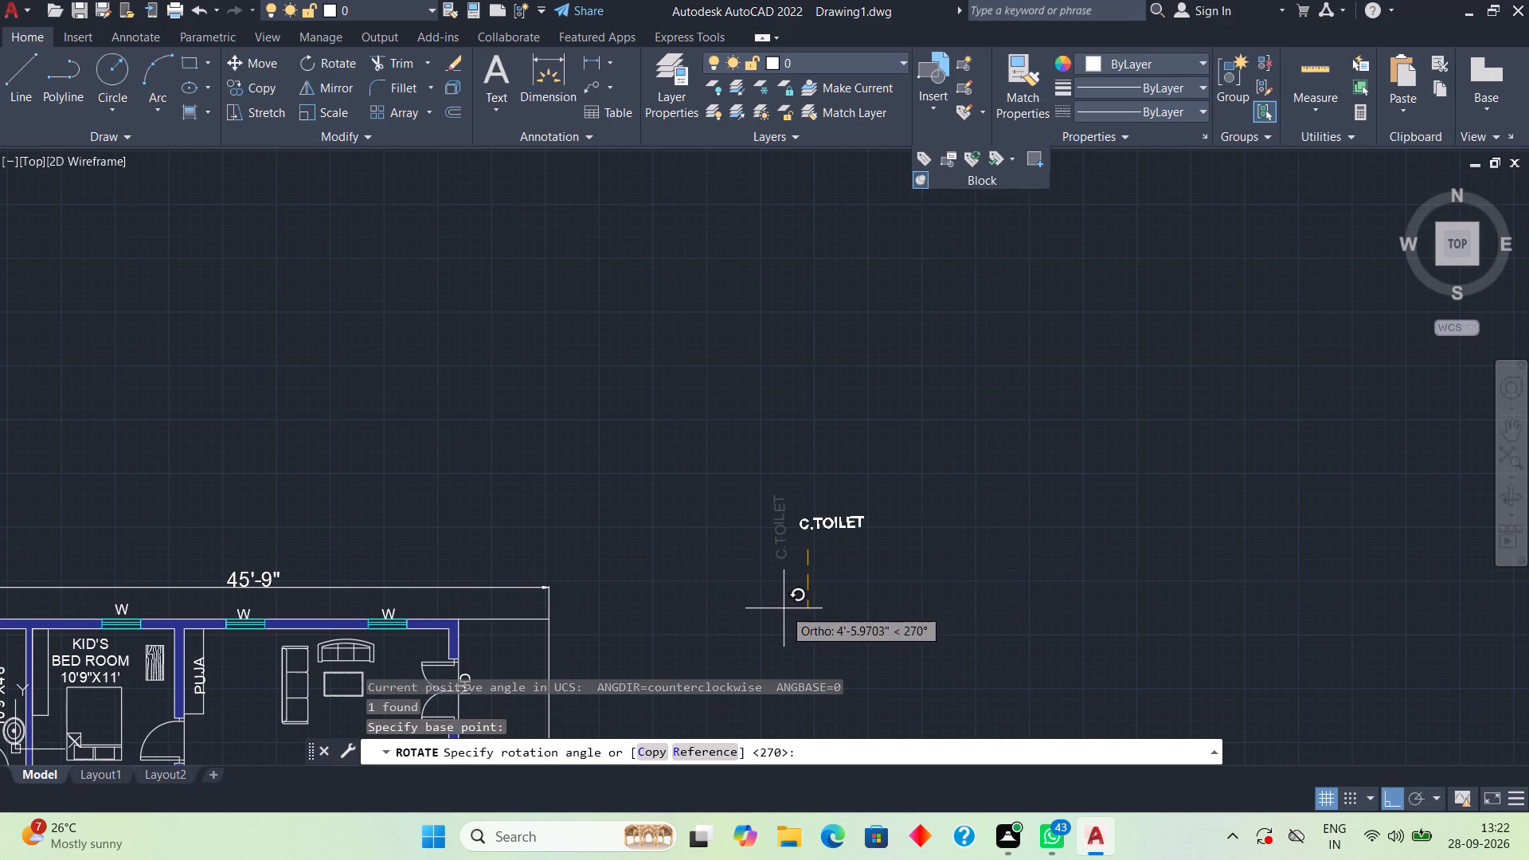
{"action": "left_click", "coordinate": [784, 608]}
Move the C.TOILET text about 36' straight south, level with the plan's south wall.
{"action": "left_click", "coordinate": [795, 514]}
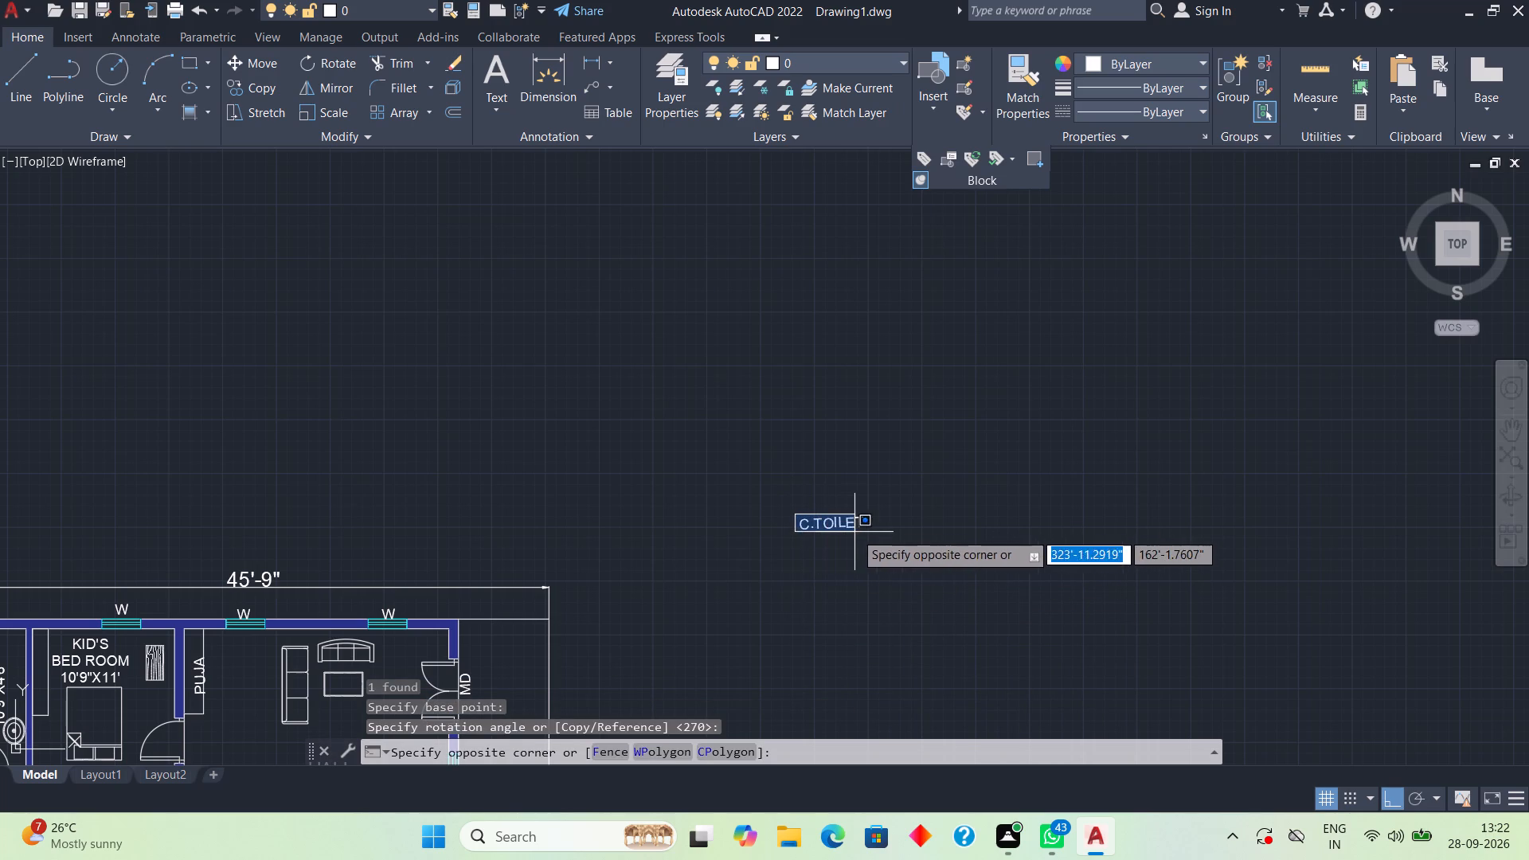
{"action": "left_click", "coordinate": [860, 532]}
{"action": "left_click", "coordinate": [846, 527]}
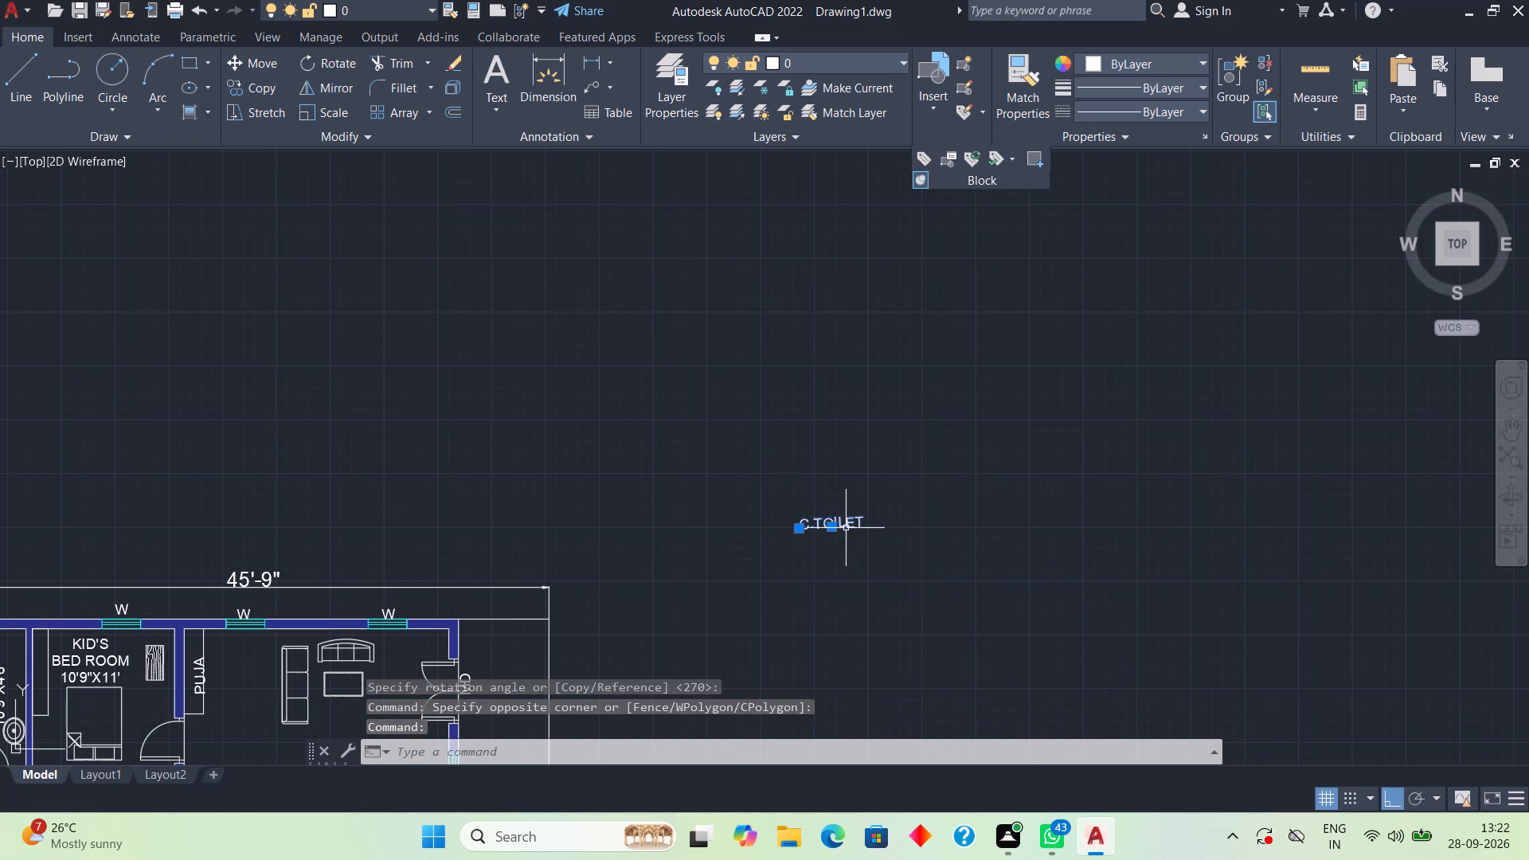
{"action": "key", "text": "m"}
{"action": "key", "text": "space"}
{"action": "left_click", "coordinate": [846, 530]}
{"action": "scroll", "coordinate": [857, 670], "scroll_direction": "down", "scroll_amount": 4}
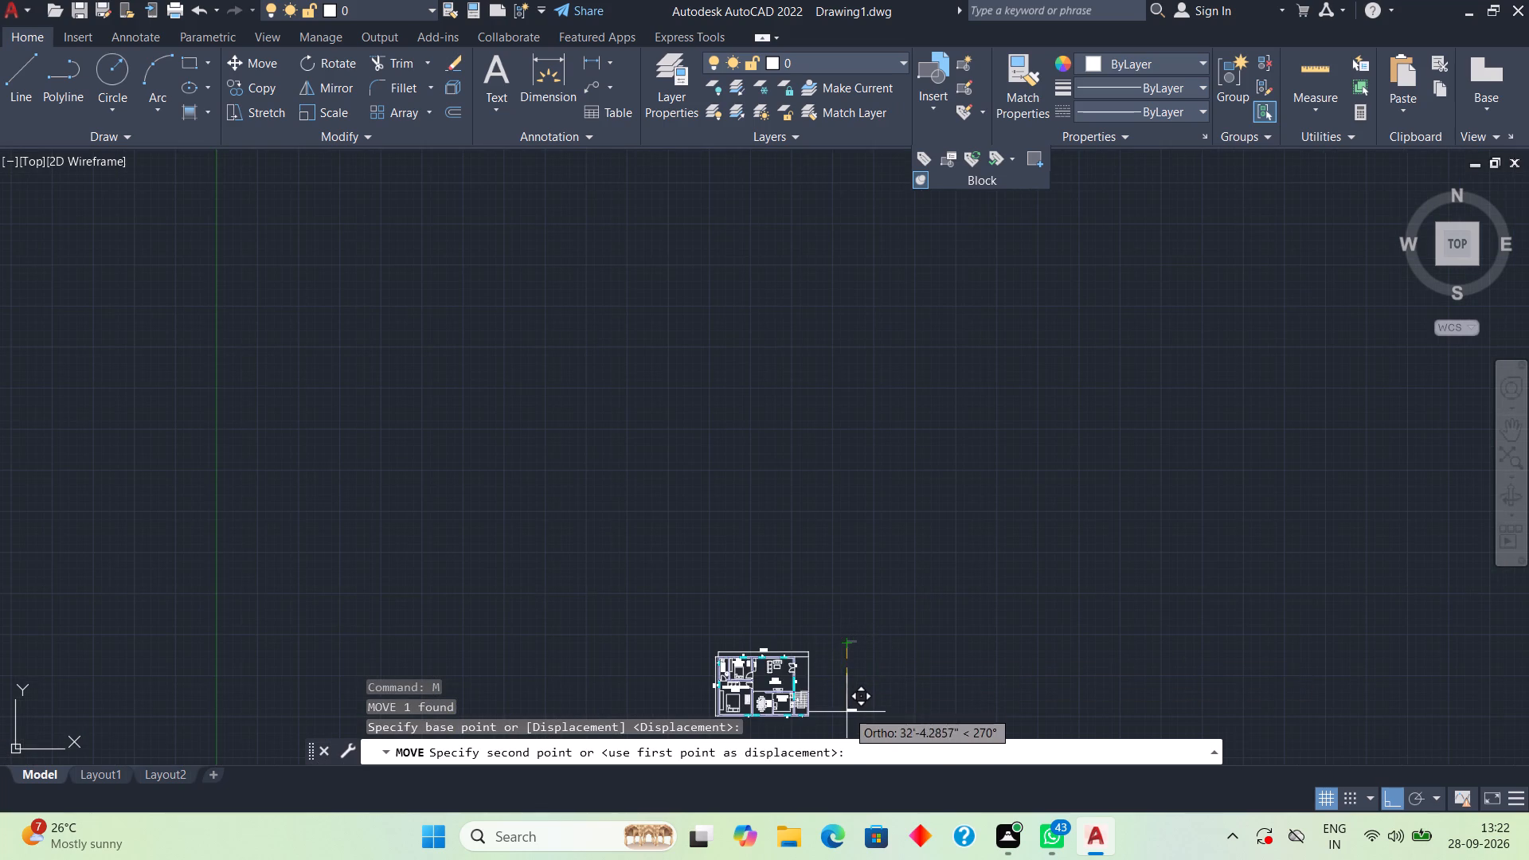
{"action": "scroll", "coordinate": [851, 710], "scroll_direction": "up", "scroll_amount": 2}
{"action": "middle_click_drag", "start_coordinate": [738, 702], "coordinate": [774, 473]}
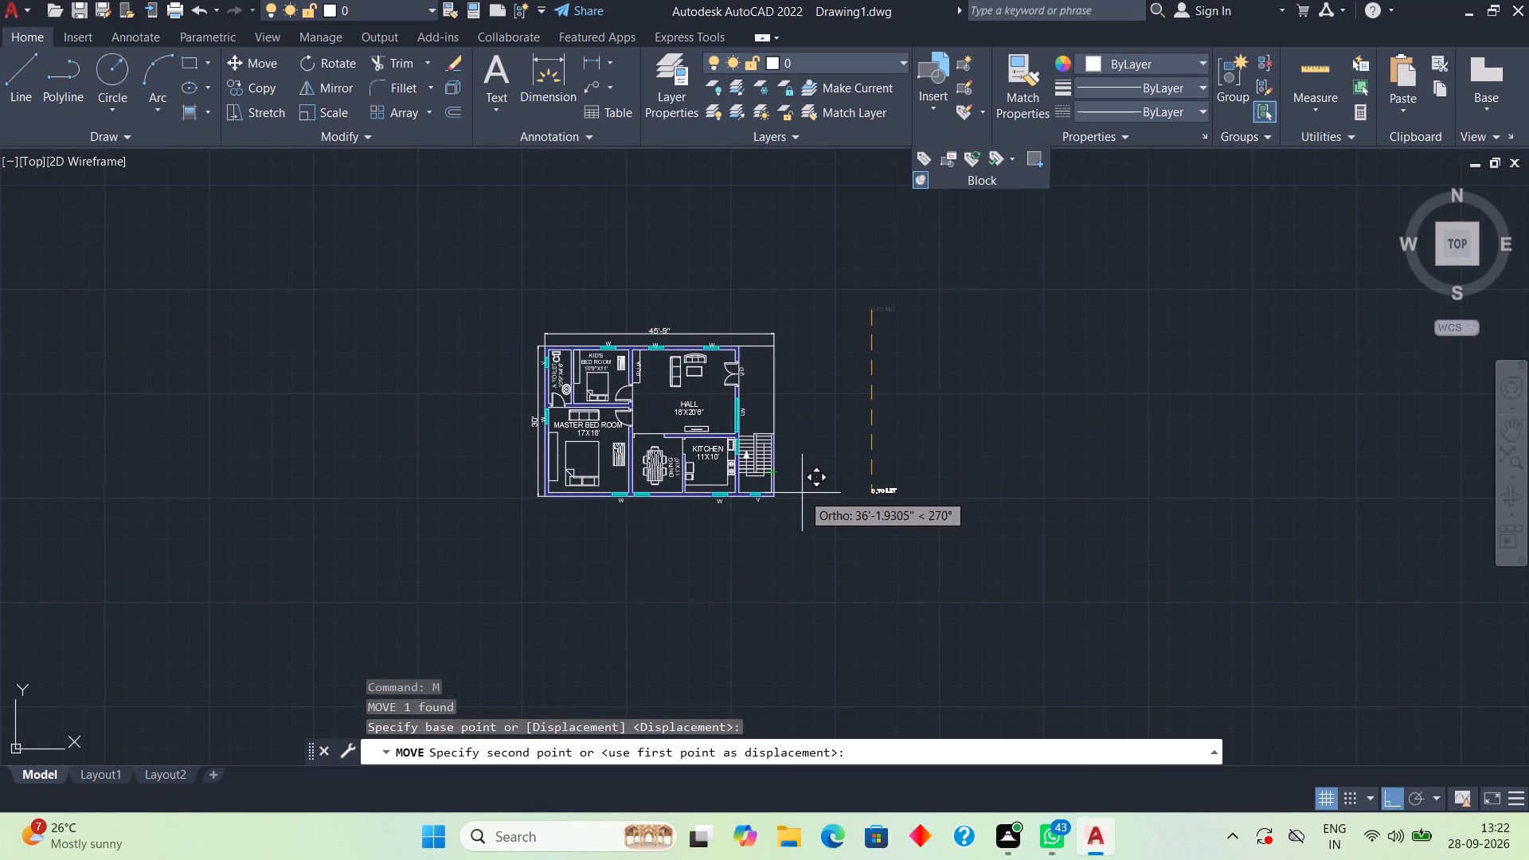
{"action": "left_click", "coordinate": [800, 490]}
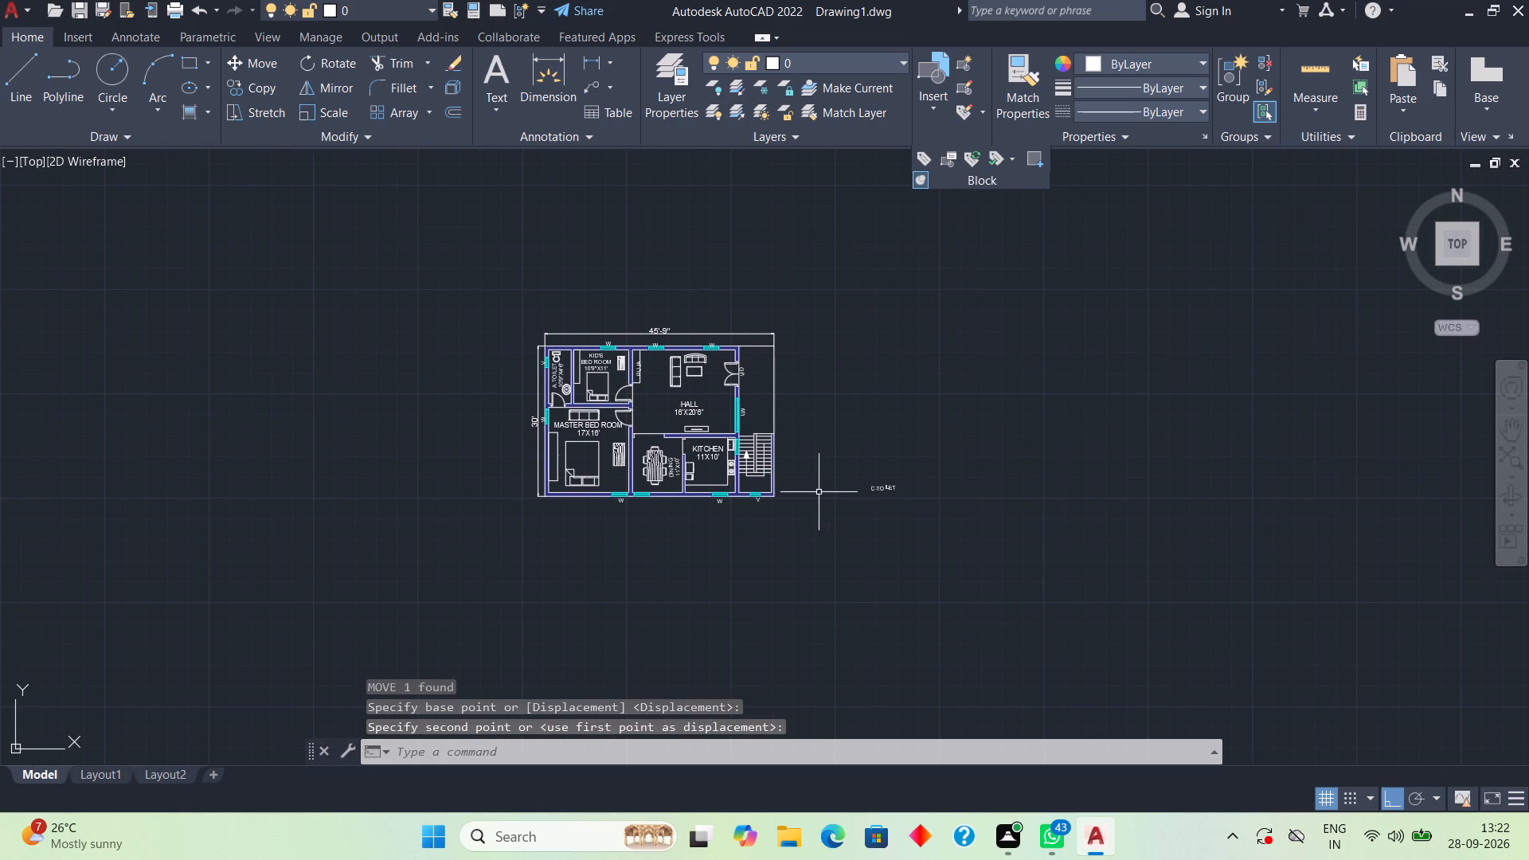
Move the C.TOILET text west into the space beneath the staircase, just inside the south wall.
{"action": "scroll", "coordinate": [863, 507], "scroll_direction": "up", "scroll_amount": 2}
{"action": "left_click", "coordinate": [890, 464]}
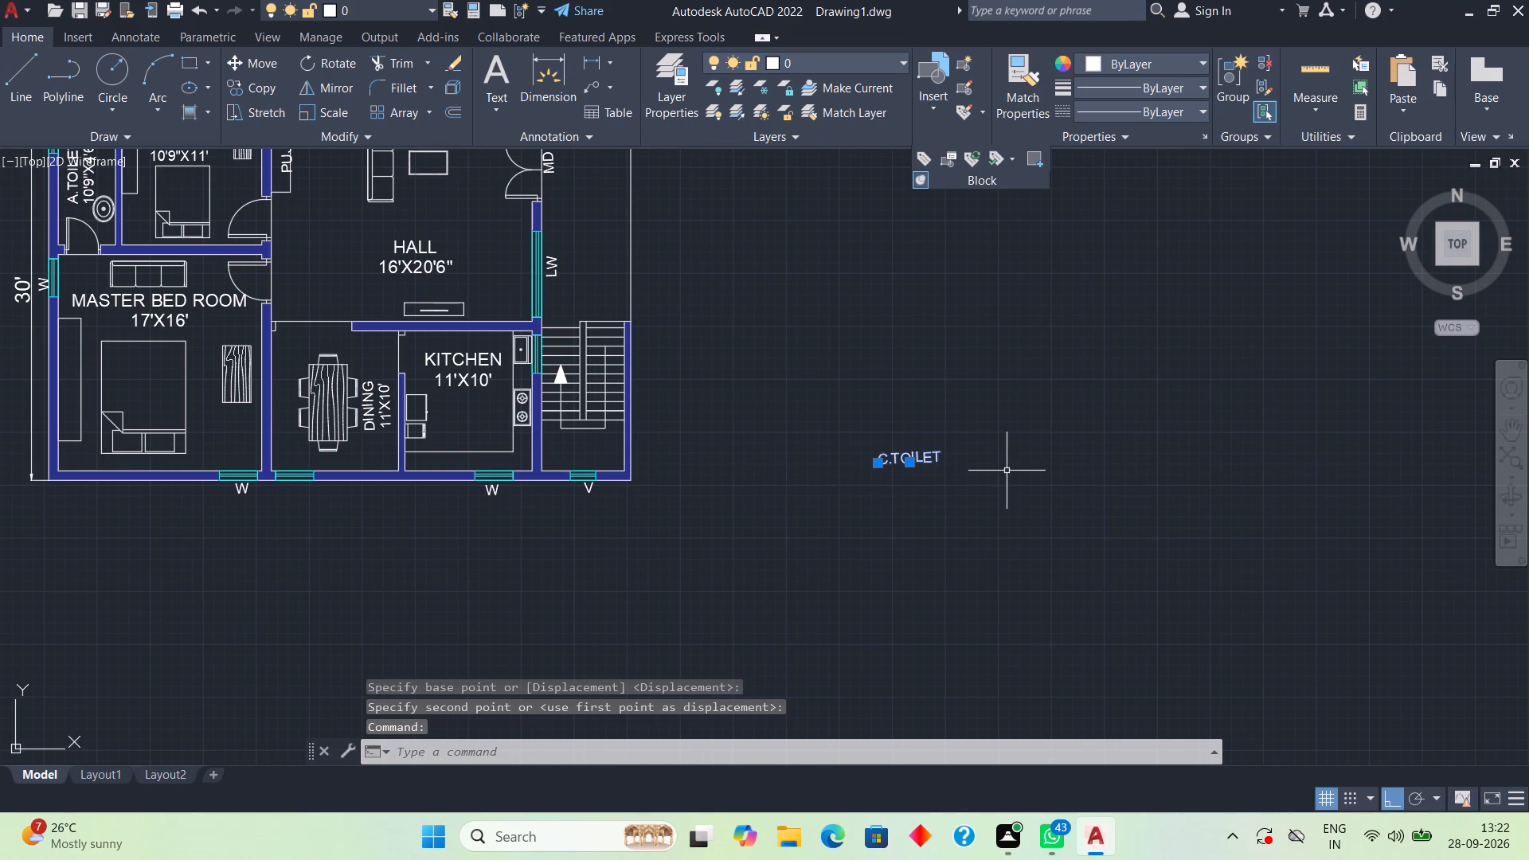
{"action": "key", "text": "m"}
{"action": "key", "text": "space"}
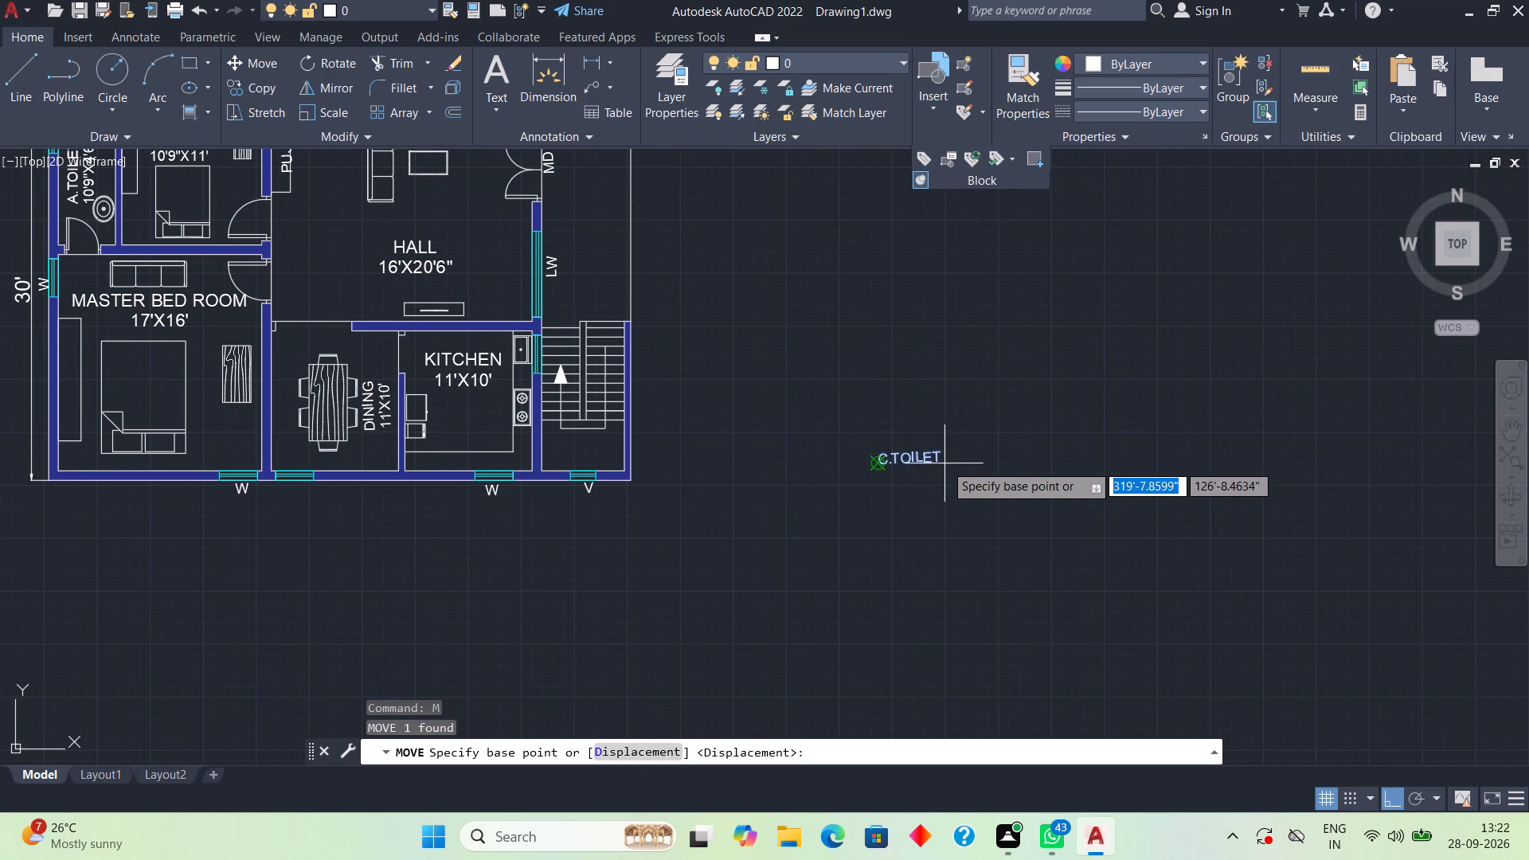
{"action": "left_click", "coordinate": [878, 453]}
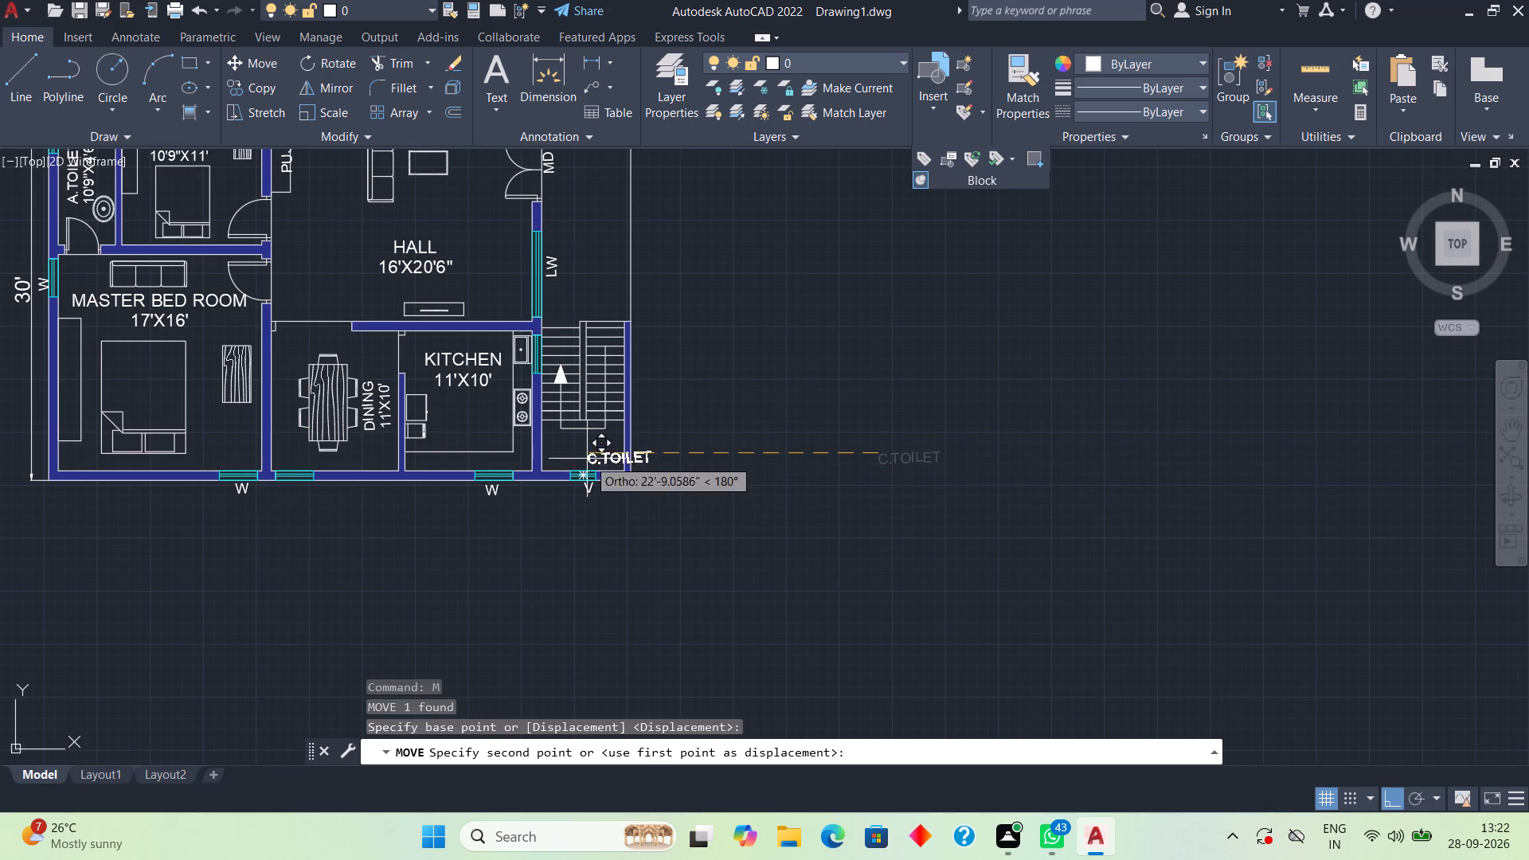
{"action": "scroll", "coordinate": [556, 439], "scroll_direction": "up", "scroll_amount": 5}
{"action": "left_click", "coordinate": [551, 438]}
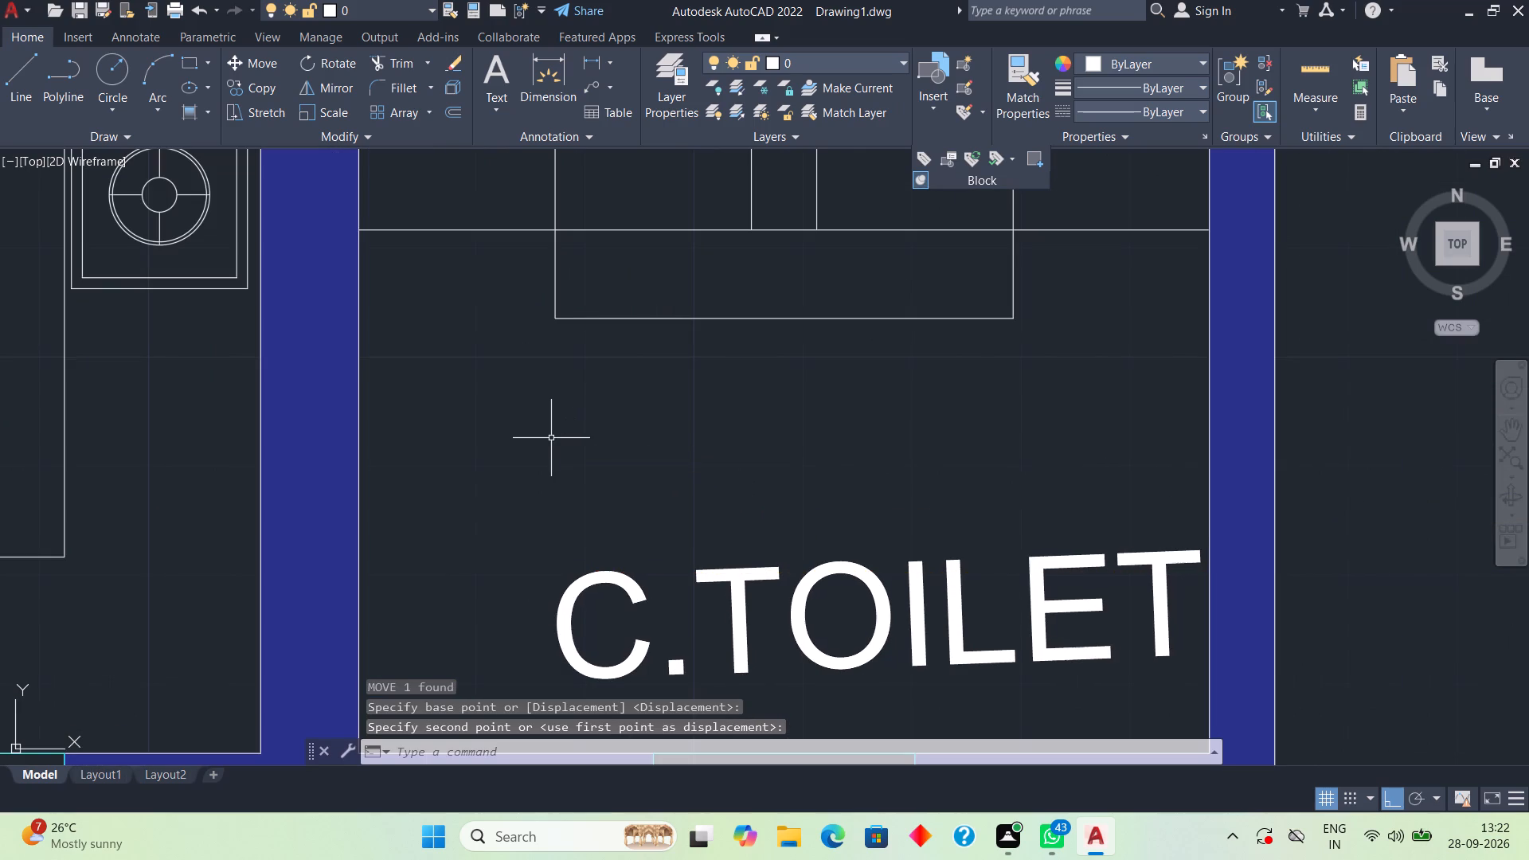
Move the C.TOILET text about 1'-5" straight north, to just beneath the staircase outline.
{"action": "left_click", "coordinate": [628, 581]}
{"action": "left_click", "coordinate": [945, 612]}
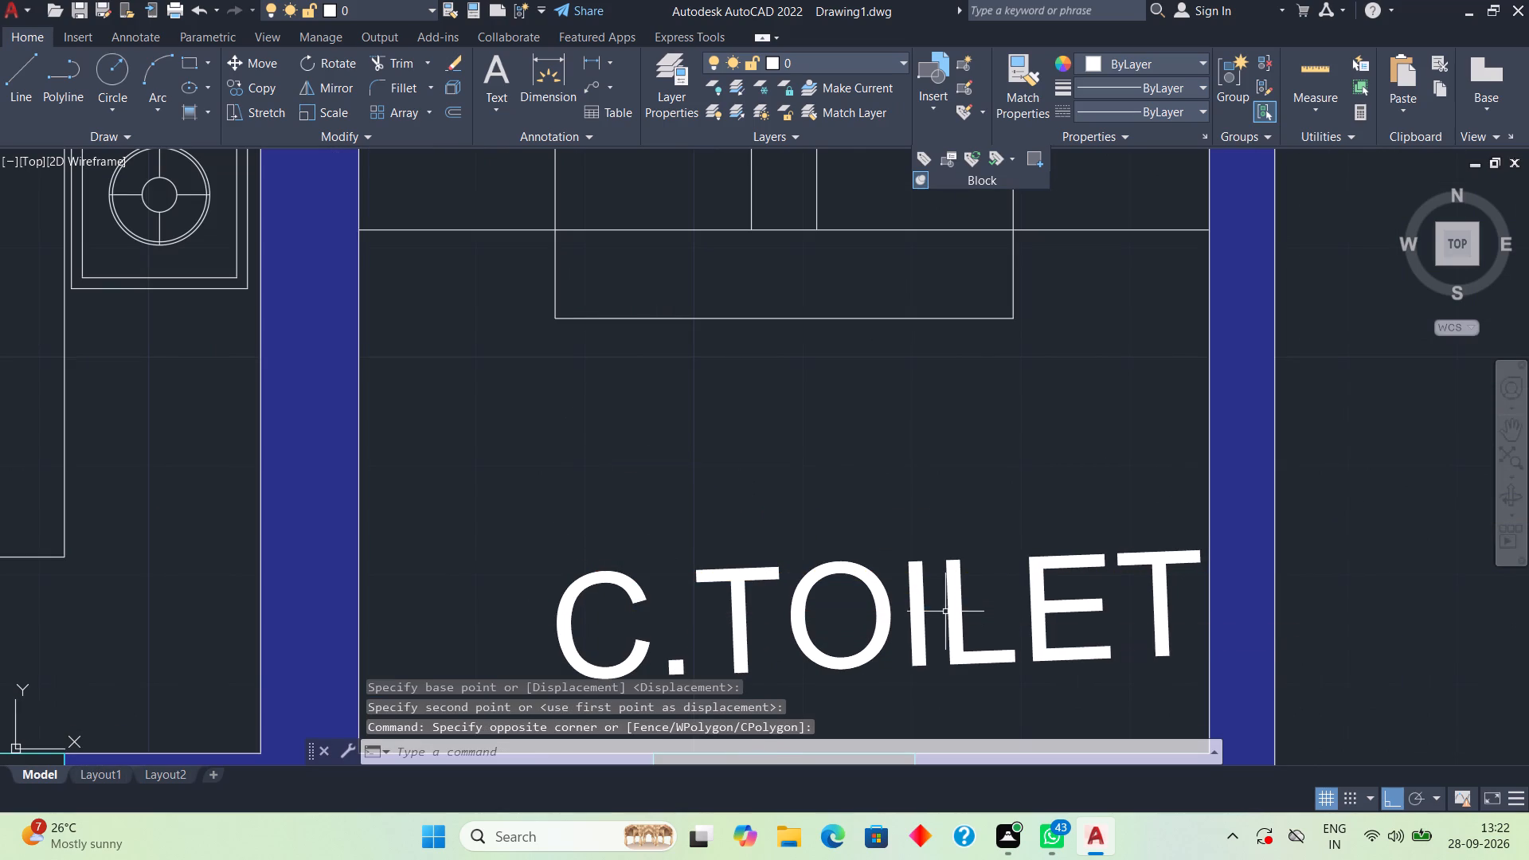
{"action": "left_click", "coordinate": [953, 616]}
{"action": "left_click", "coordinate": [940, 620]}
{"action": "type", "text": "M"}
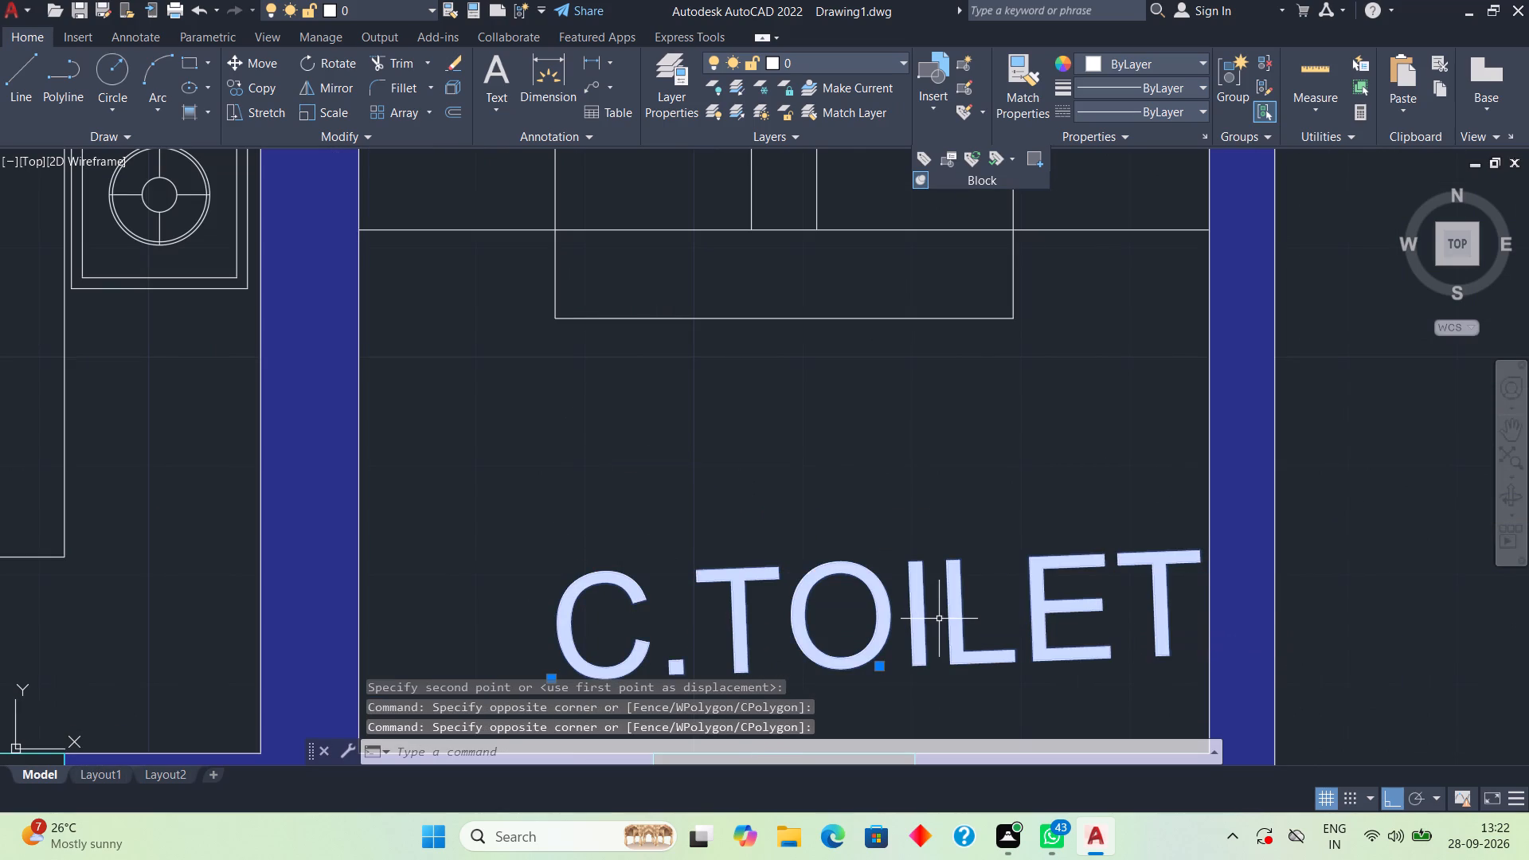
{"action": "key", "text": "space"}
{"action": "left_click", "coordinate": [939, 604]}
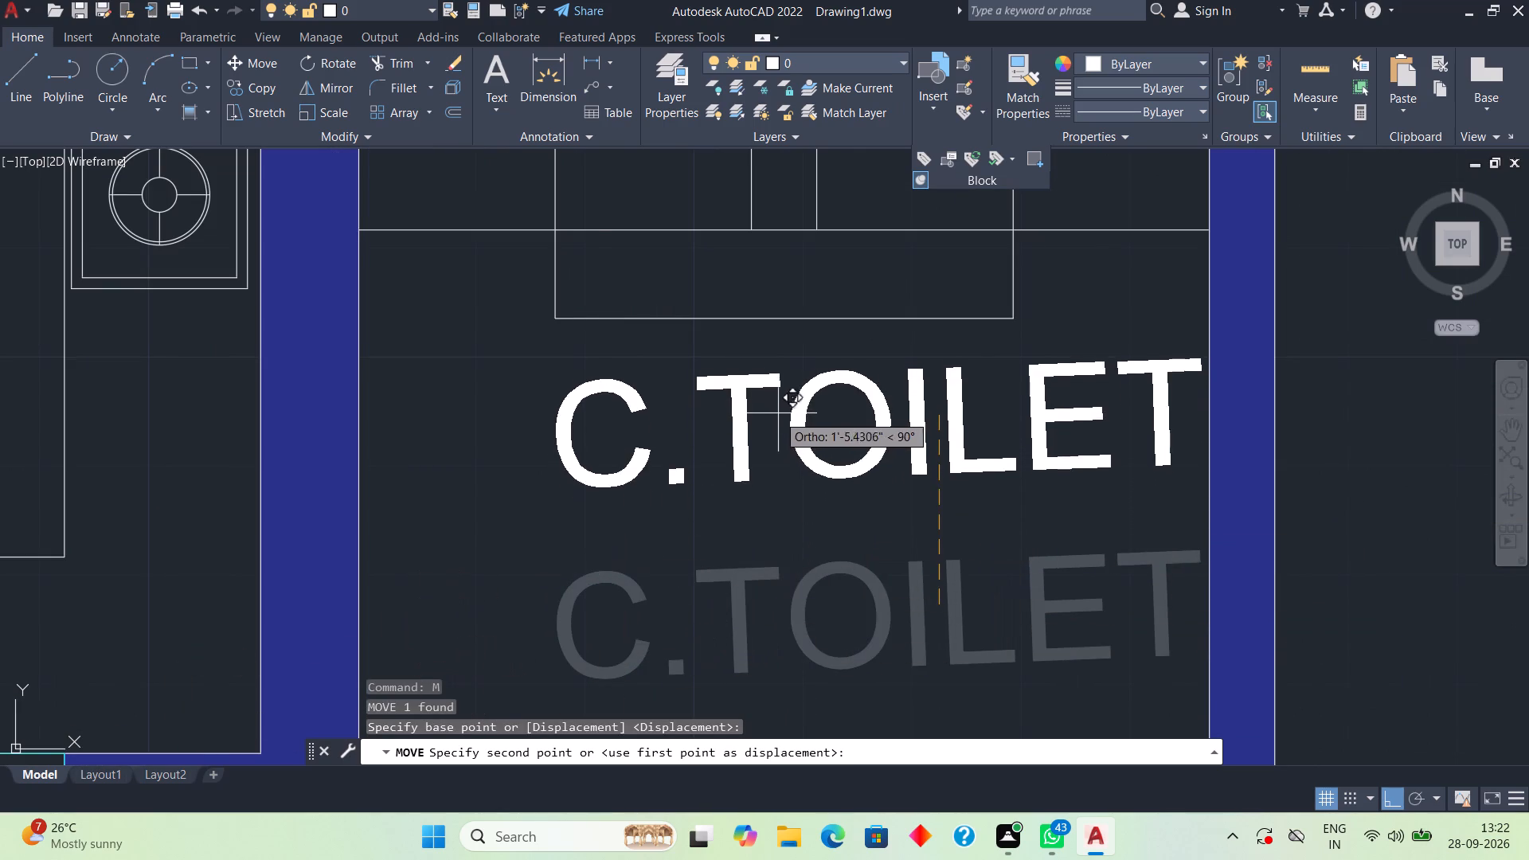
{"action": "left_click", "coordinate": [782, 408]}
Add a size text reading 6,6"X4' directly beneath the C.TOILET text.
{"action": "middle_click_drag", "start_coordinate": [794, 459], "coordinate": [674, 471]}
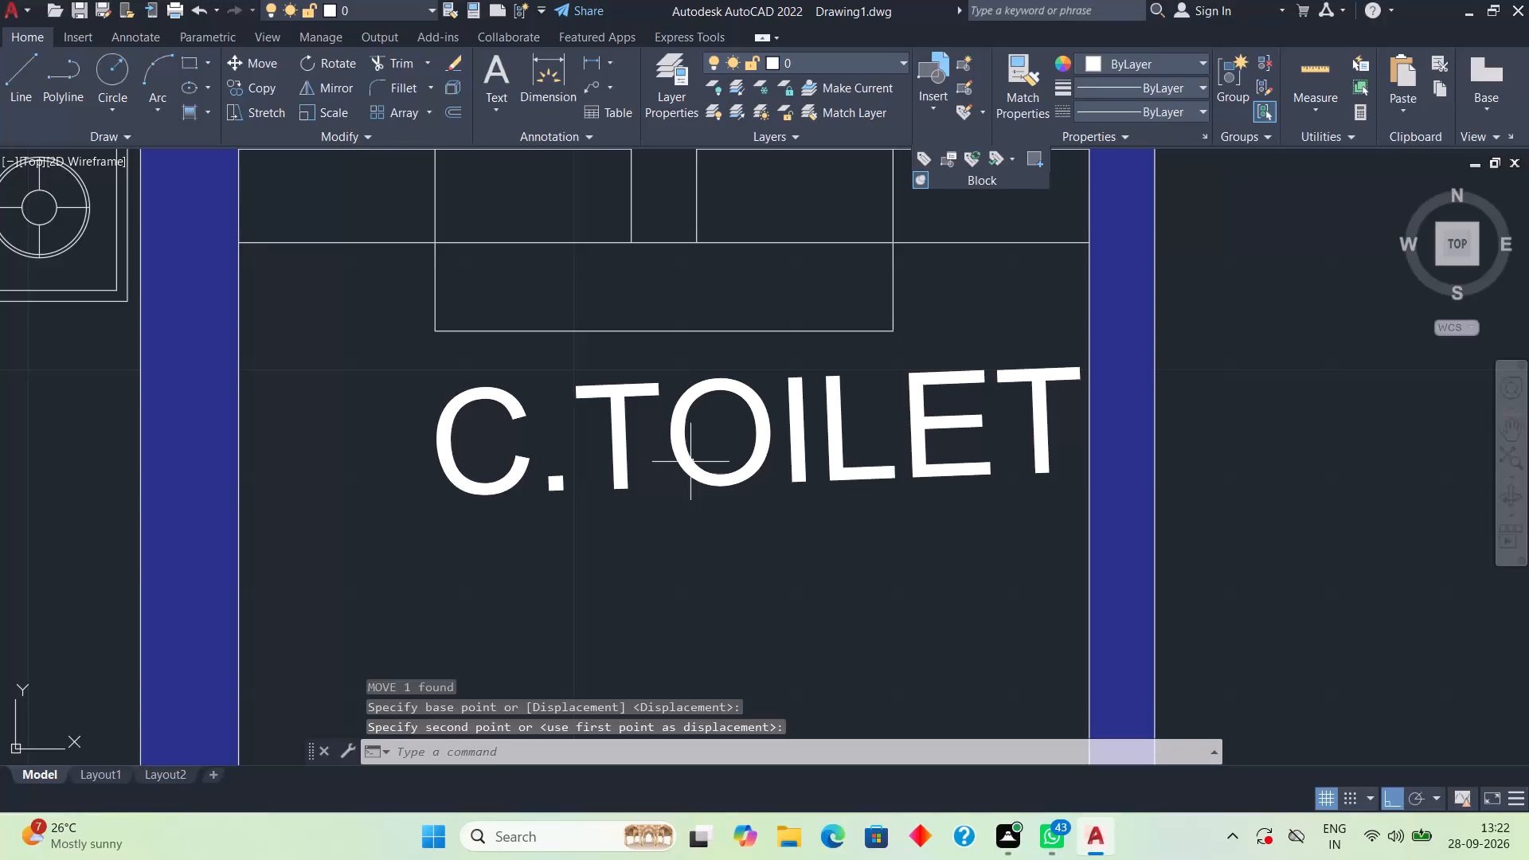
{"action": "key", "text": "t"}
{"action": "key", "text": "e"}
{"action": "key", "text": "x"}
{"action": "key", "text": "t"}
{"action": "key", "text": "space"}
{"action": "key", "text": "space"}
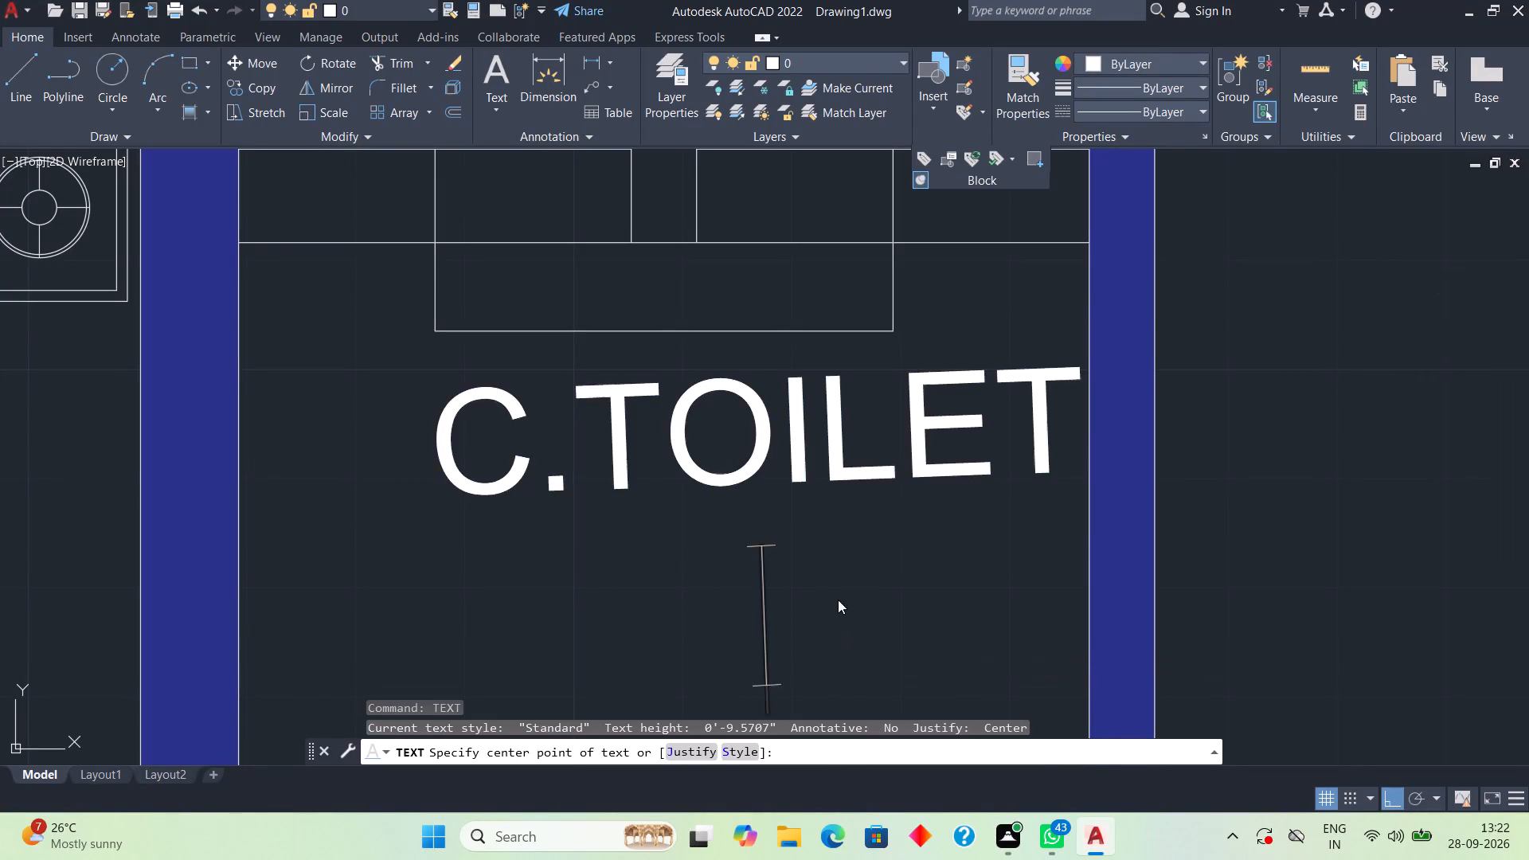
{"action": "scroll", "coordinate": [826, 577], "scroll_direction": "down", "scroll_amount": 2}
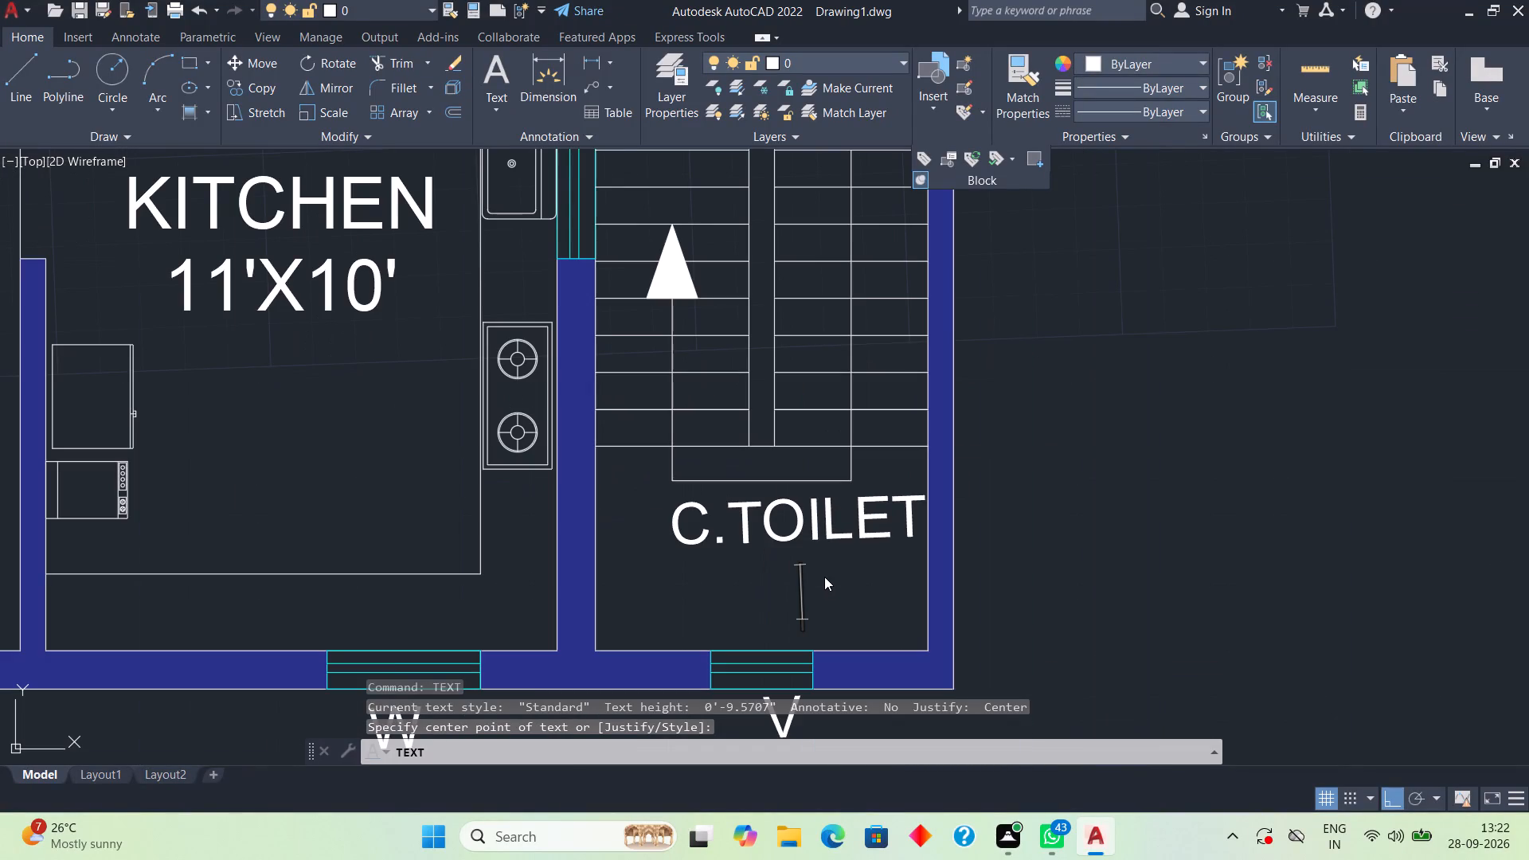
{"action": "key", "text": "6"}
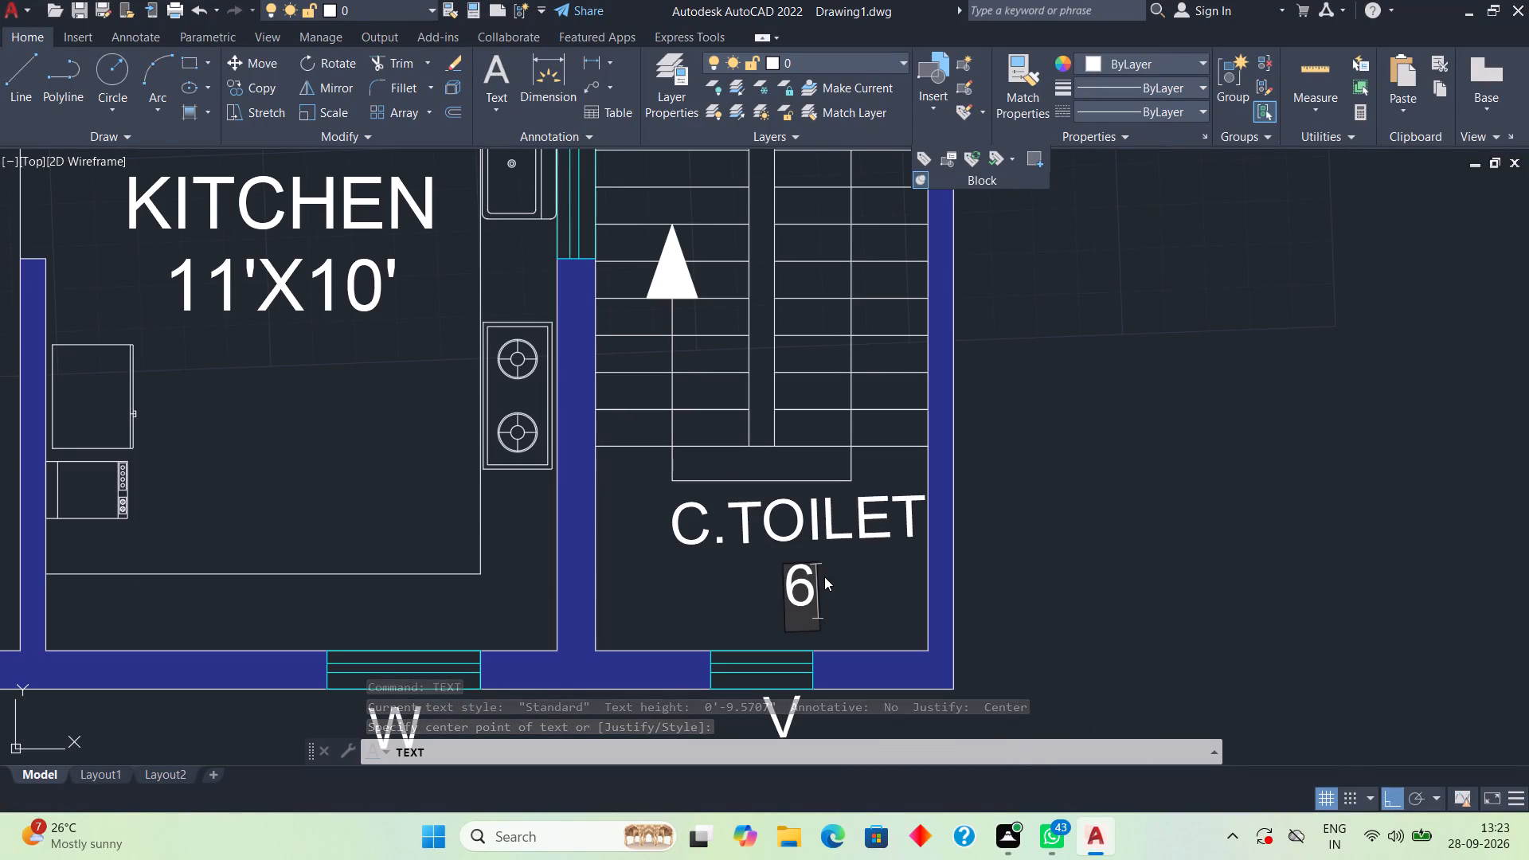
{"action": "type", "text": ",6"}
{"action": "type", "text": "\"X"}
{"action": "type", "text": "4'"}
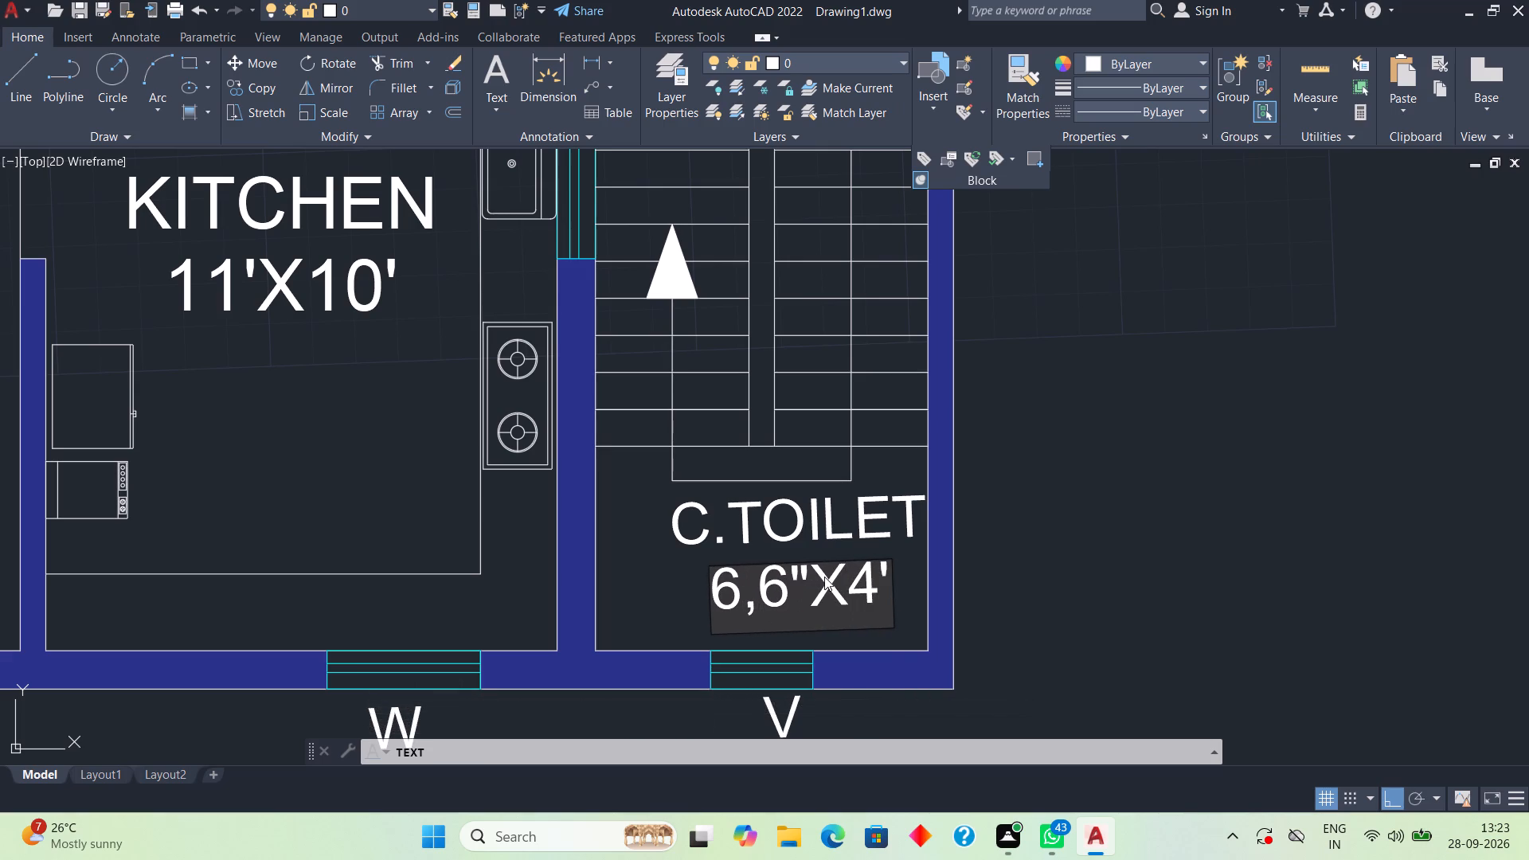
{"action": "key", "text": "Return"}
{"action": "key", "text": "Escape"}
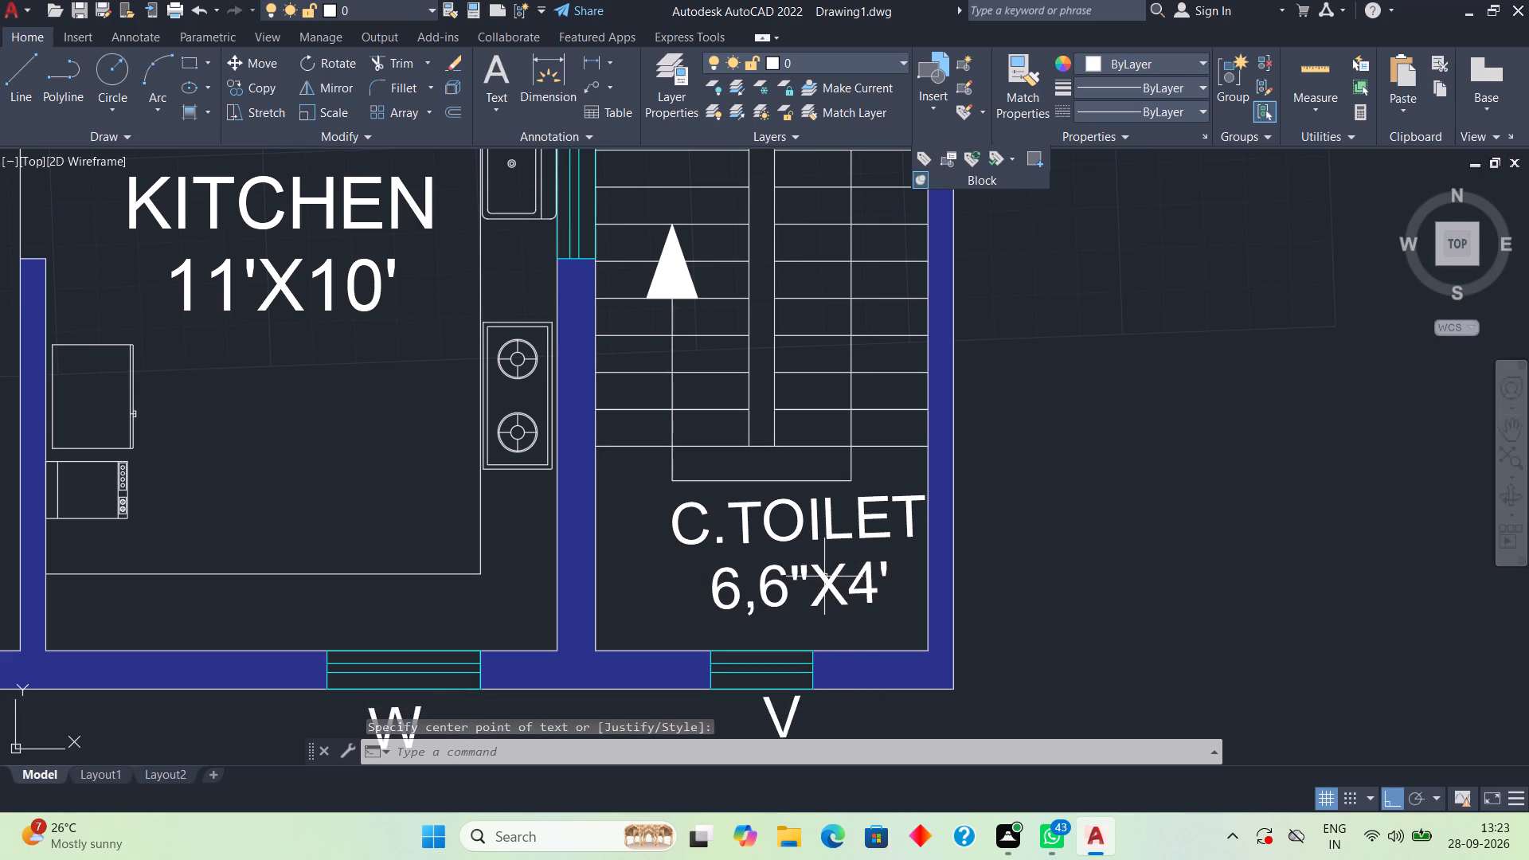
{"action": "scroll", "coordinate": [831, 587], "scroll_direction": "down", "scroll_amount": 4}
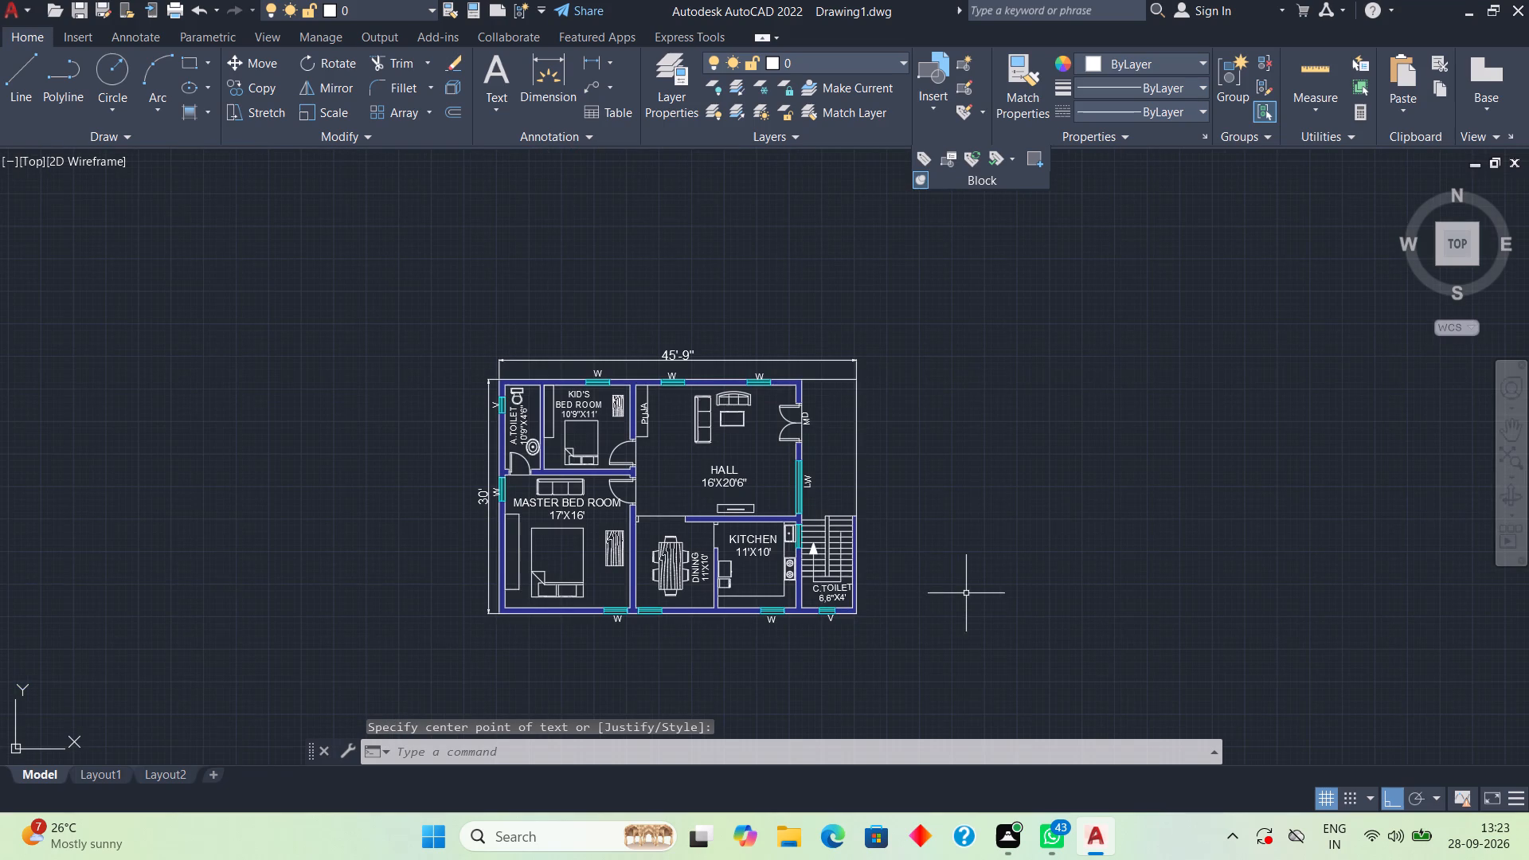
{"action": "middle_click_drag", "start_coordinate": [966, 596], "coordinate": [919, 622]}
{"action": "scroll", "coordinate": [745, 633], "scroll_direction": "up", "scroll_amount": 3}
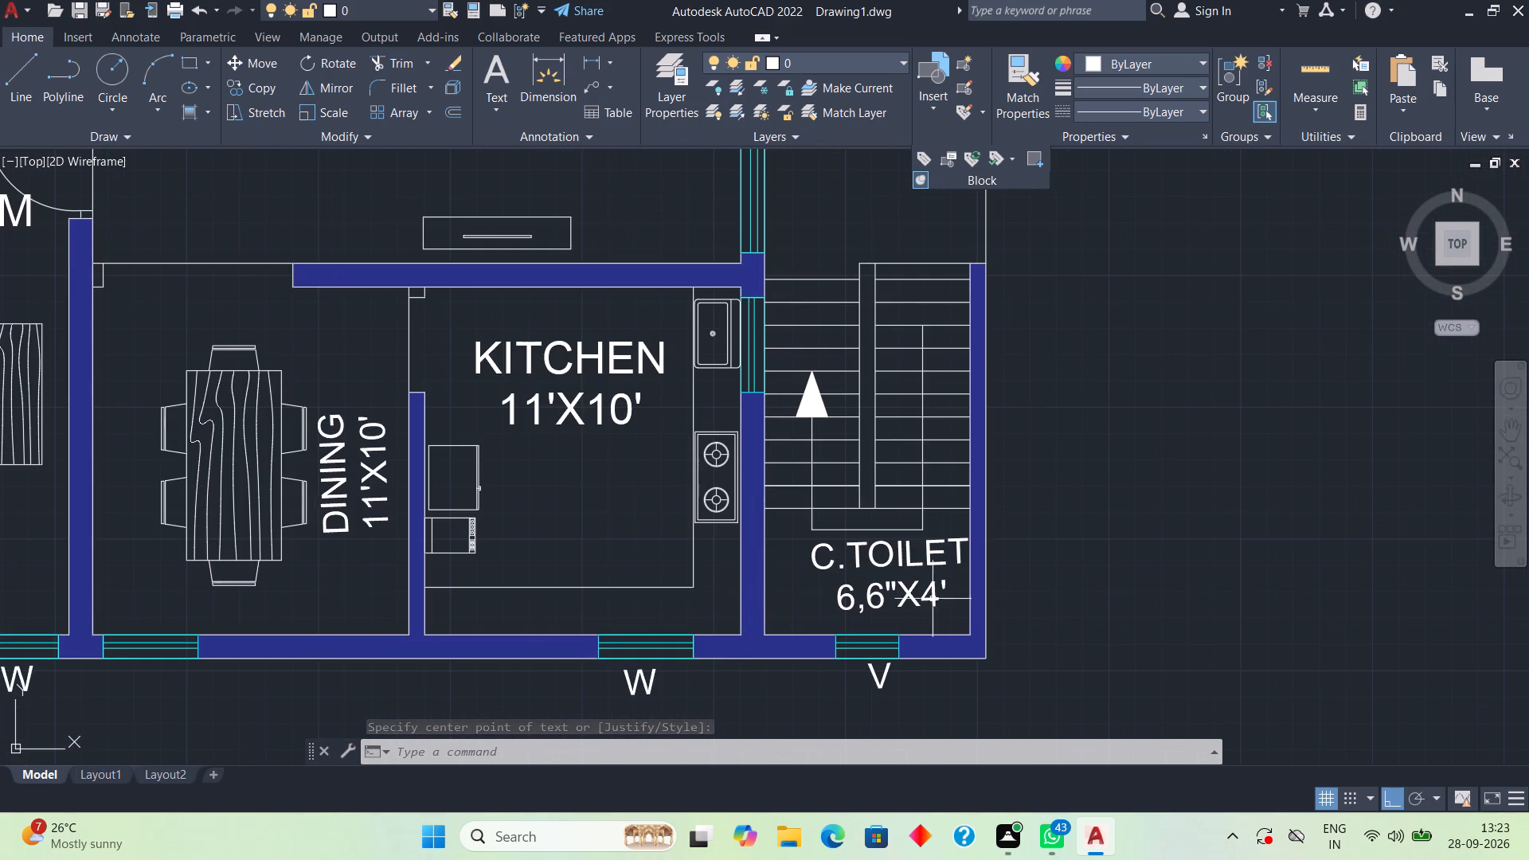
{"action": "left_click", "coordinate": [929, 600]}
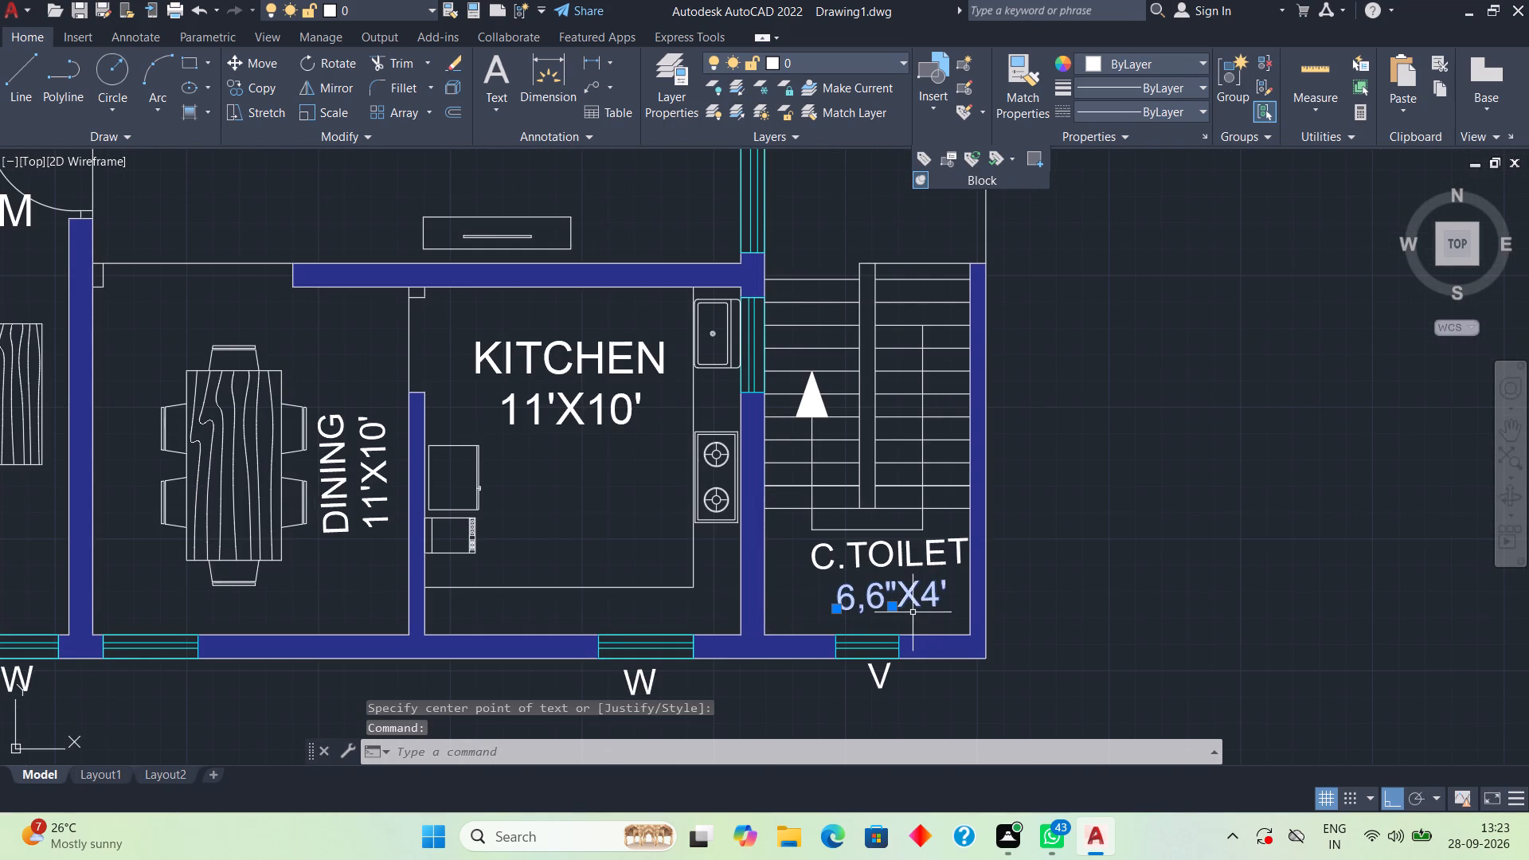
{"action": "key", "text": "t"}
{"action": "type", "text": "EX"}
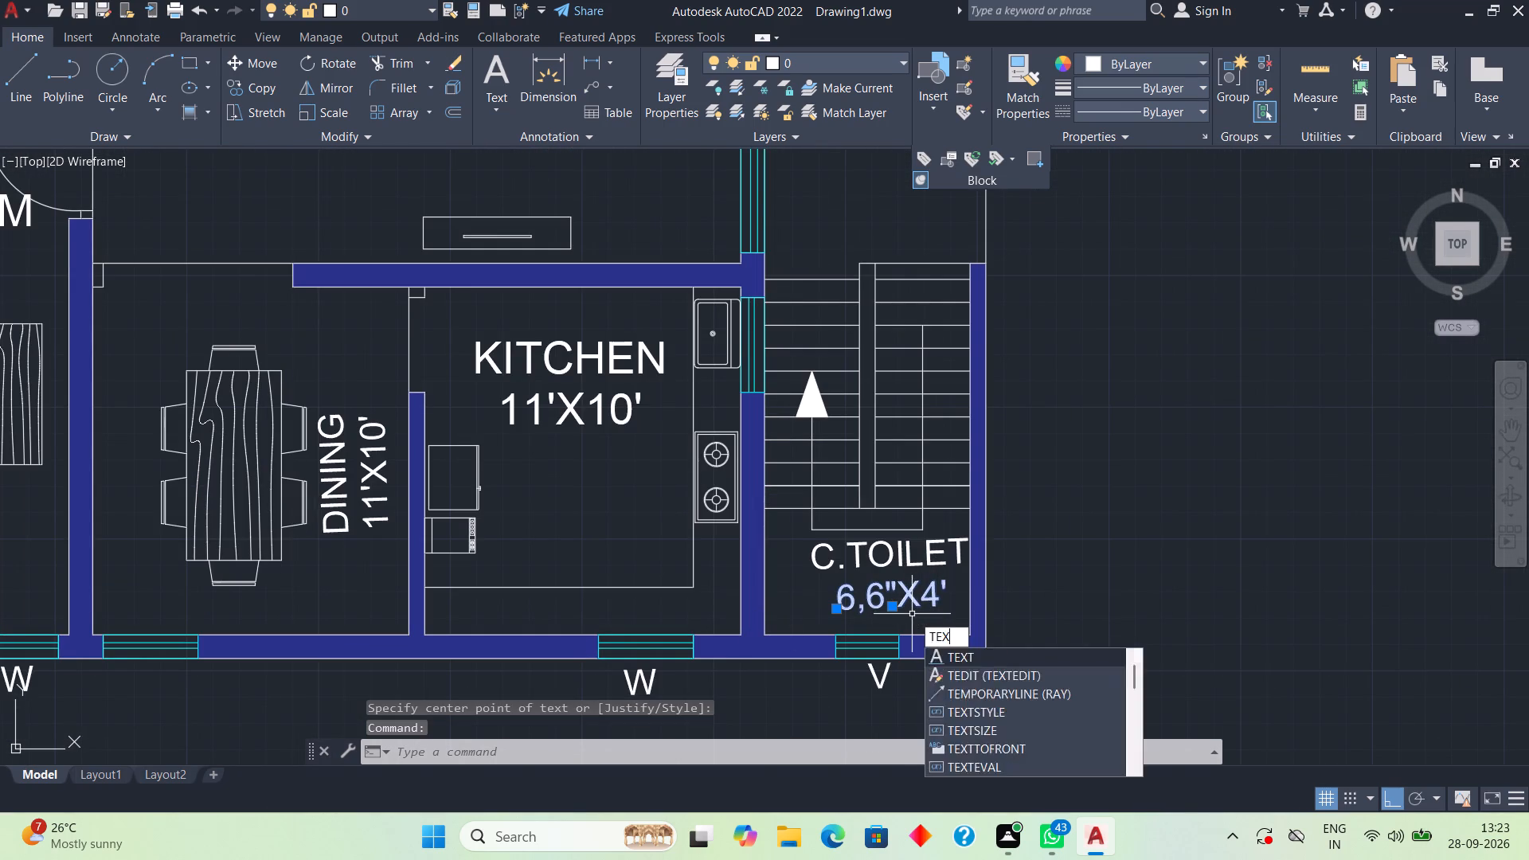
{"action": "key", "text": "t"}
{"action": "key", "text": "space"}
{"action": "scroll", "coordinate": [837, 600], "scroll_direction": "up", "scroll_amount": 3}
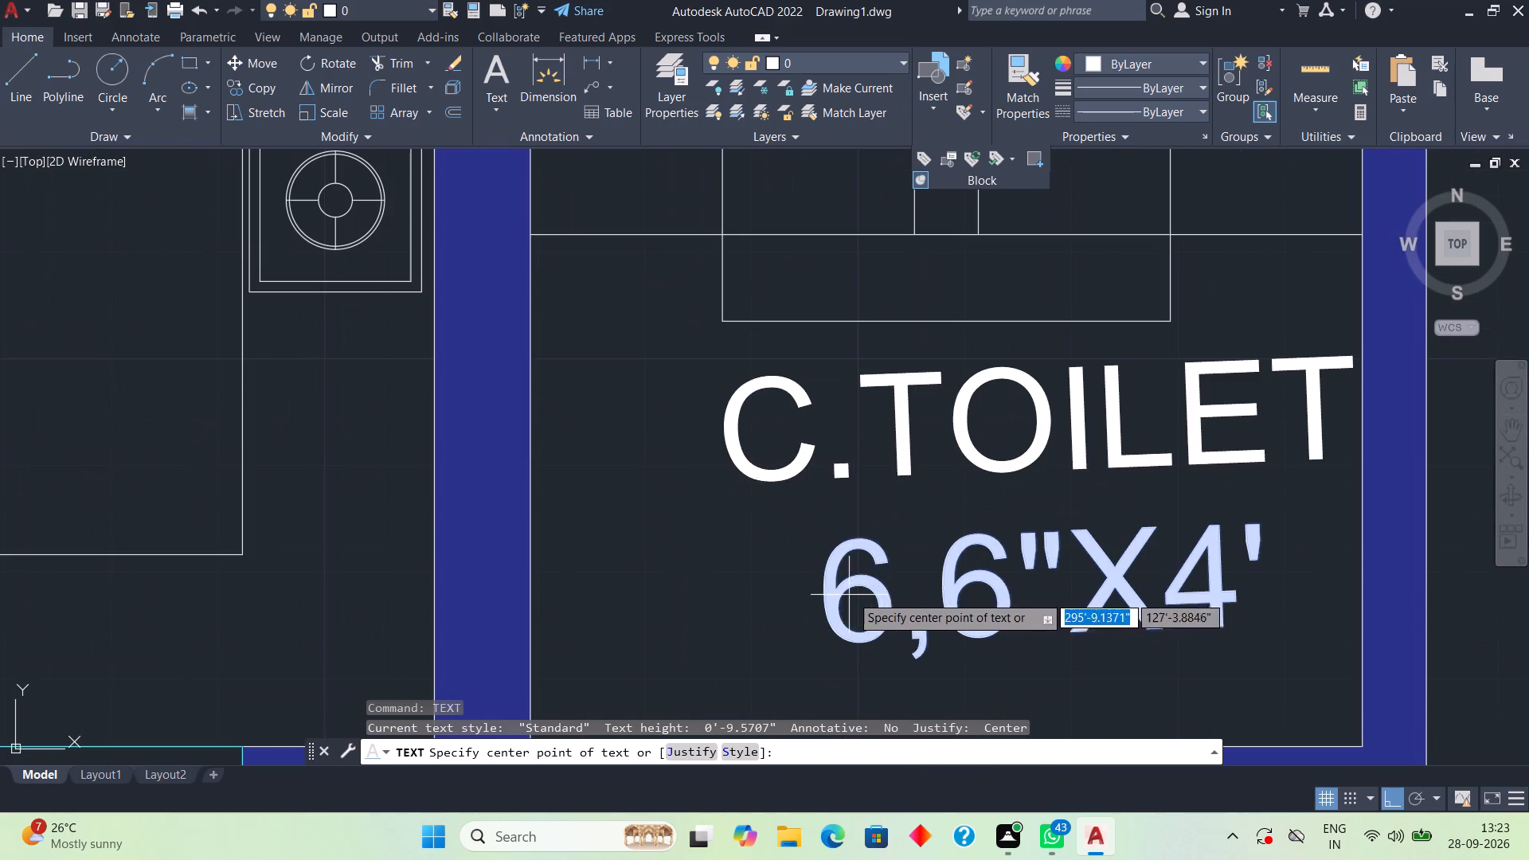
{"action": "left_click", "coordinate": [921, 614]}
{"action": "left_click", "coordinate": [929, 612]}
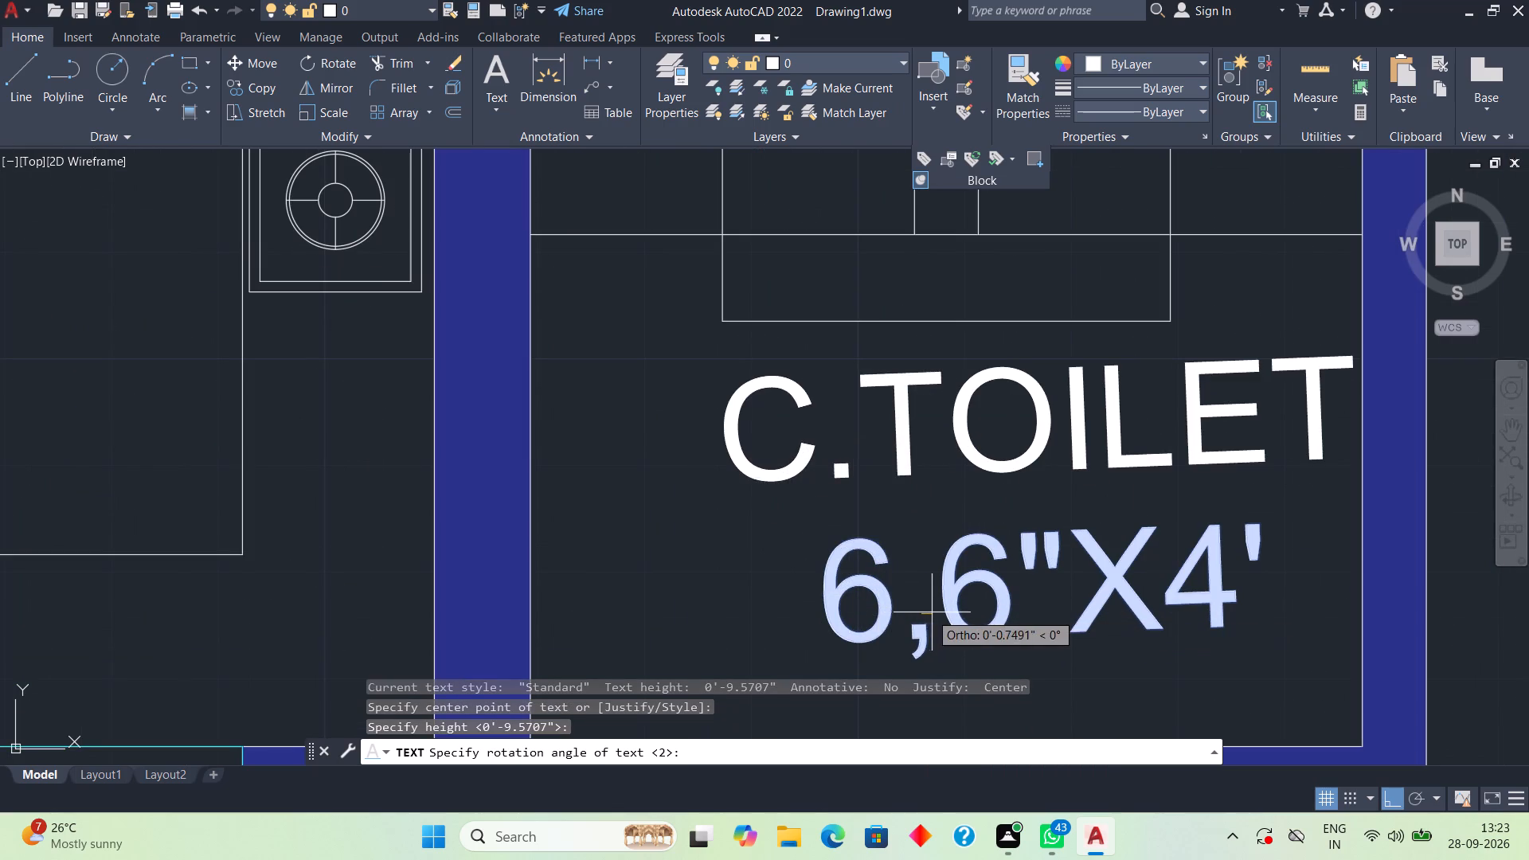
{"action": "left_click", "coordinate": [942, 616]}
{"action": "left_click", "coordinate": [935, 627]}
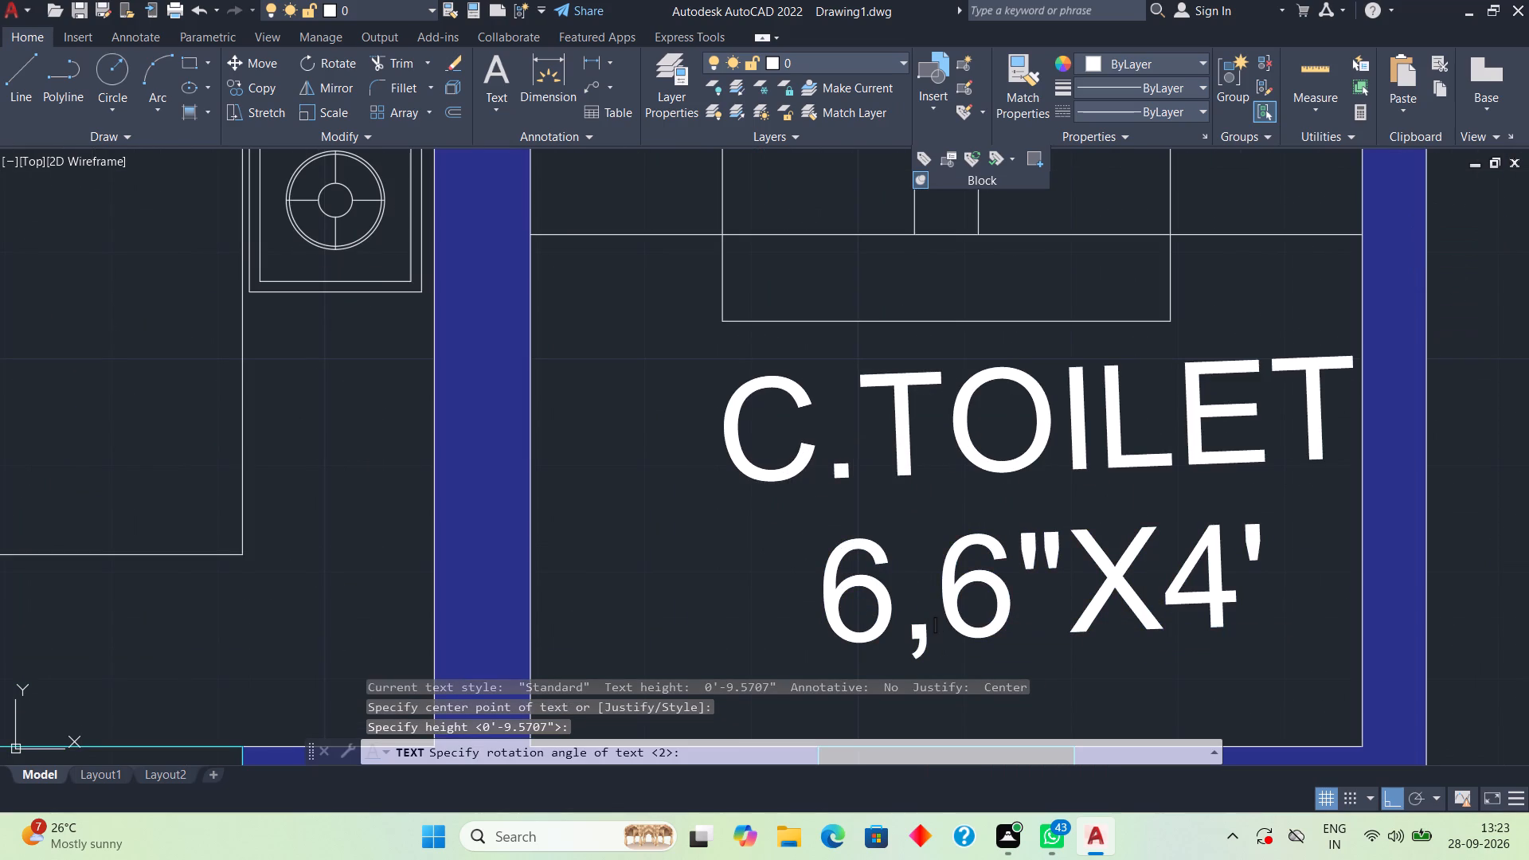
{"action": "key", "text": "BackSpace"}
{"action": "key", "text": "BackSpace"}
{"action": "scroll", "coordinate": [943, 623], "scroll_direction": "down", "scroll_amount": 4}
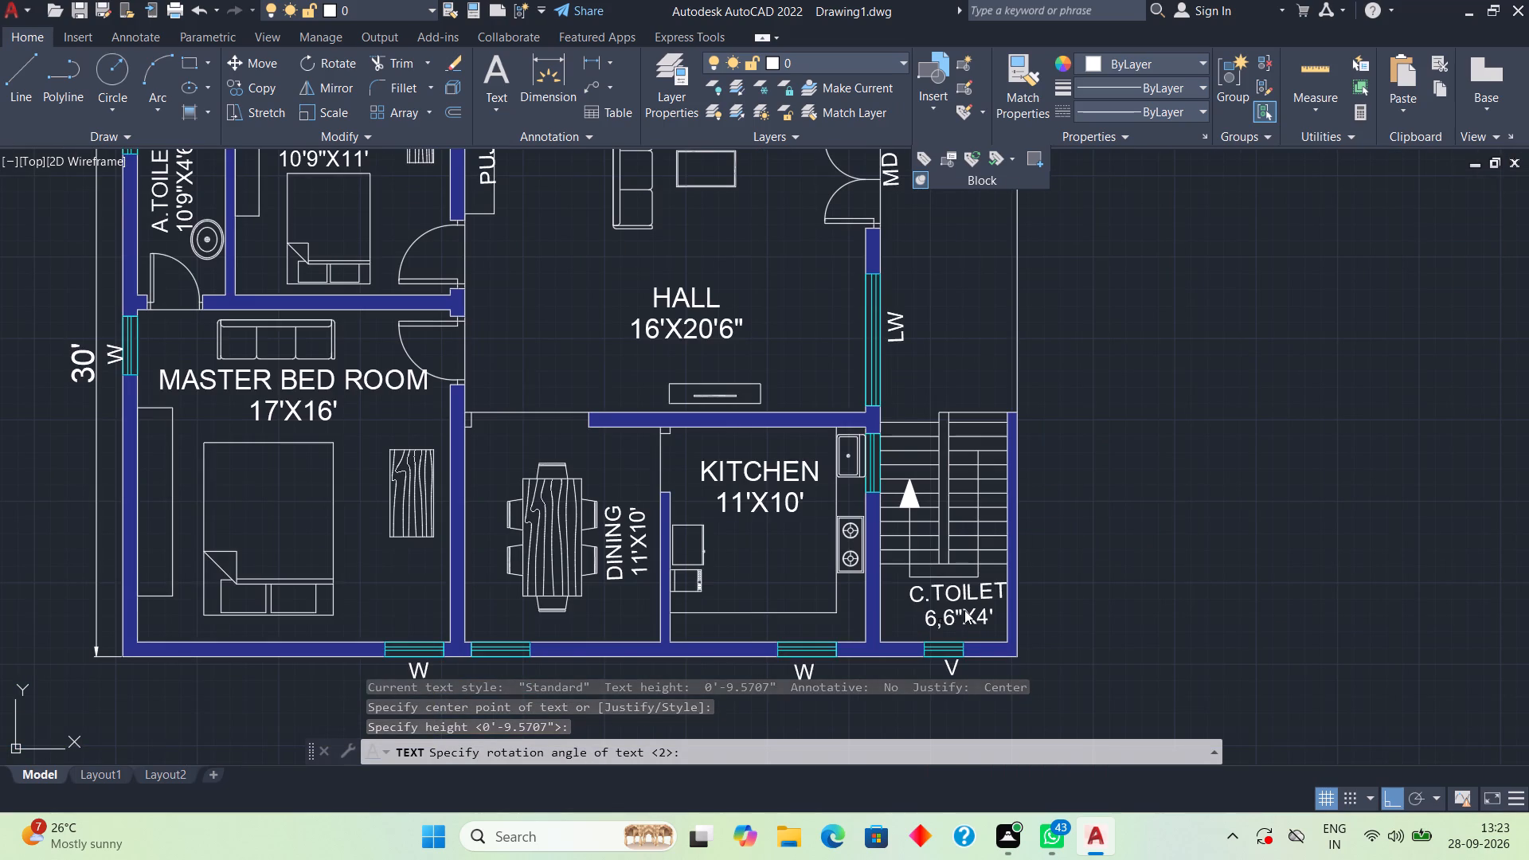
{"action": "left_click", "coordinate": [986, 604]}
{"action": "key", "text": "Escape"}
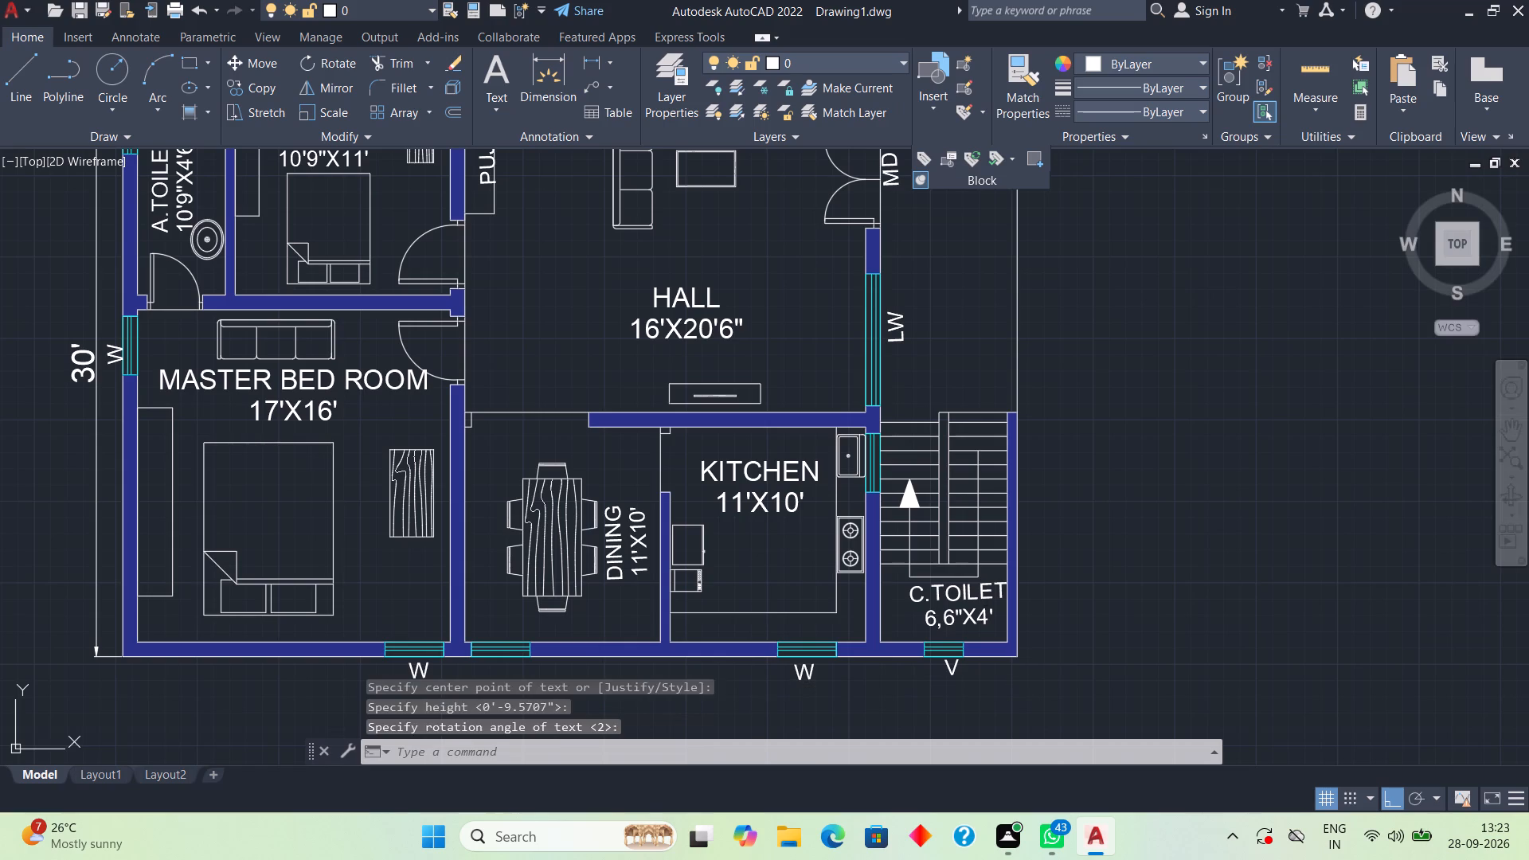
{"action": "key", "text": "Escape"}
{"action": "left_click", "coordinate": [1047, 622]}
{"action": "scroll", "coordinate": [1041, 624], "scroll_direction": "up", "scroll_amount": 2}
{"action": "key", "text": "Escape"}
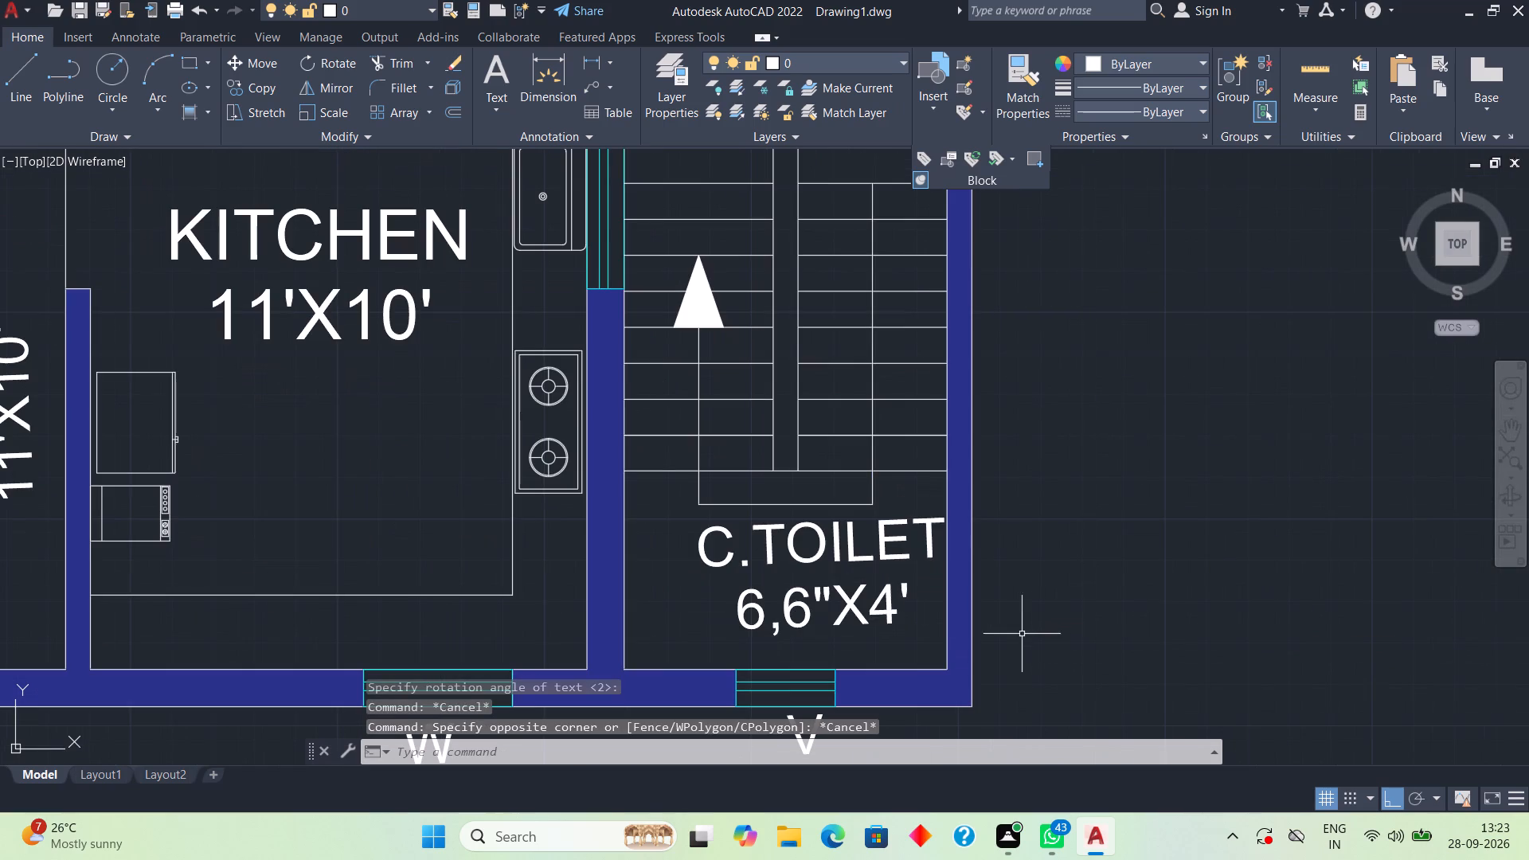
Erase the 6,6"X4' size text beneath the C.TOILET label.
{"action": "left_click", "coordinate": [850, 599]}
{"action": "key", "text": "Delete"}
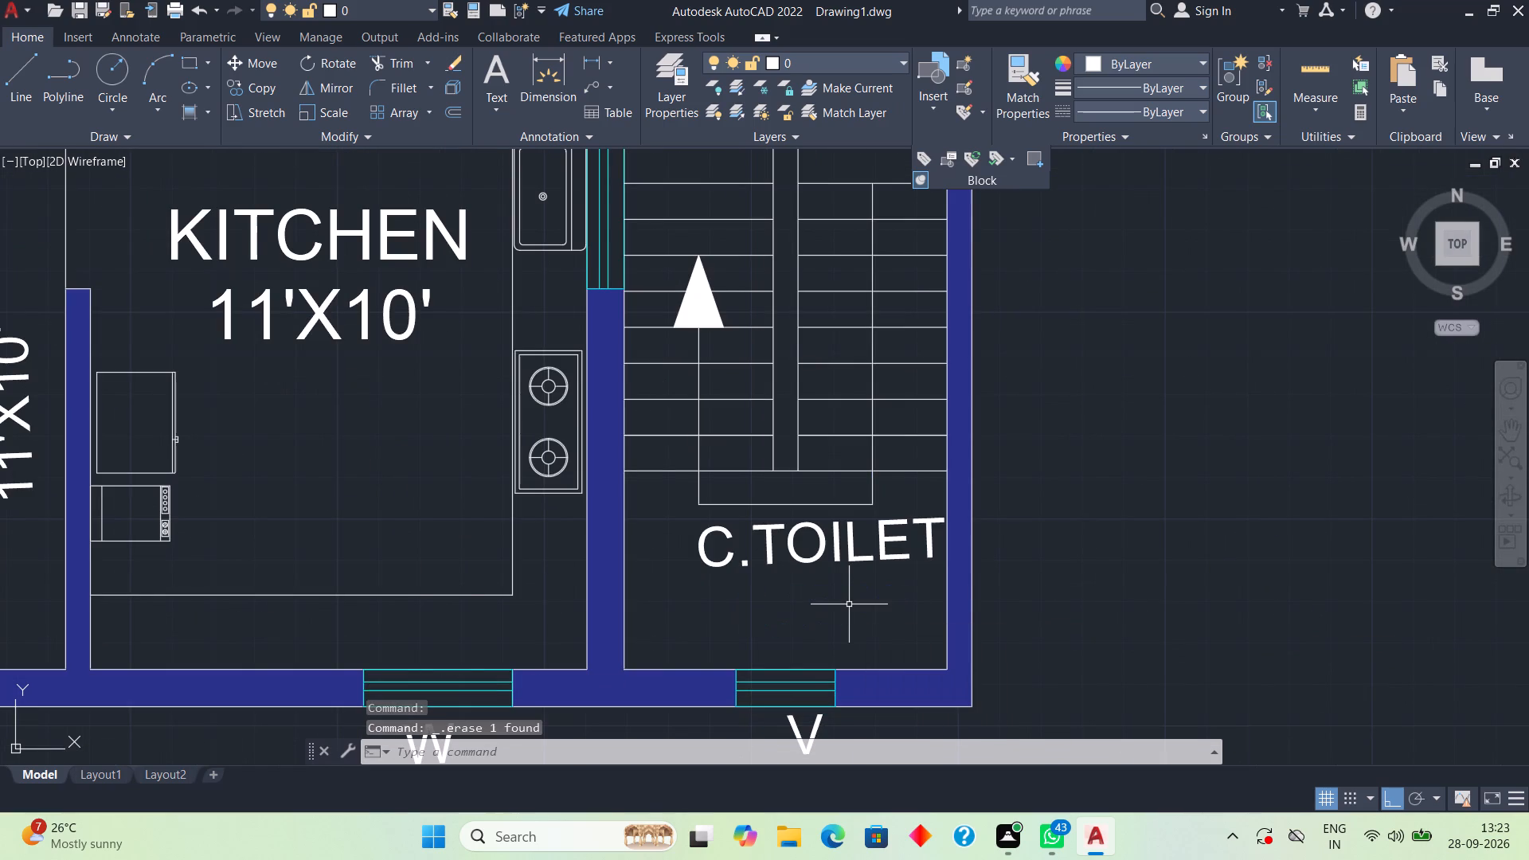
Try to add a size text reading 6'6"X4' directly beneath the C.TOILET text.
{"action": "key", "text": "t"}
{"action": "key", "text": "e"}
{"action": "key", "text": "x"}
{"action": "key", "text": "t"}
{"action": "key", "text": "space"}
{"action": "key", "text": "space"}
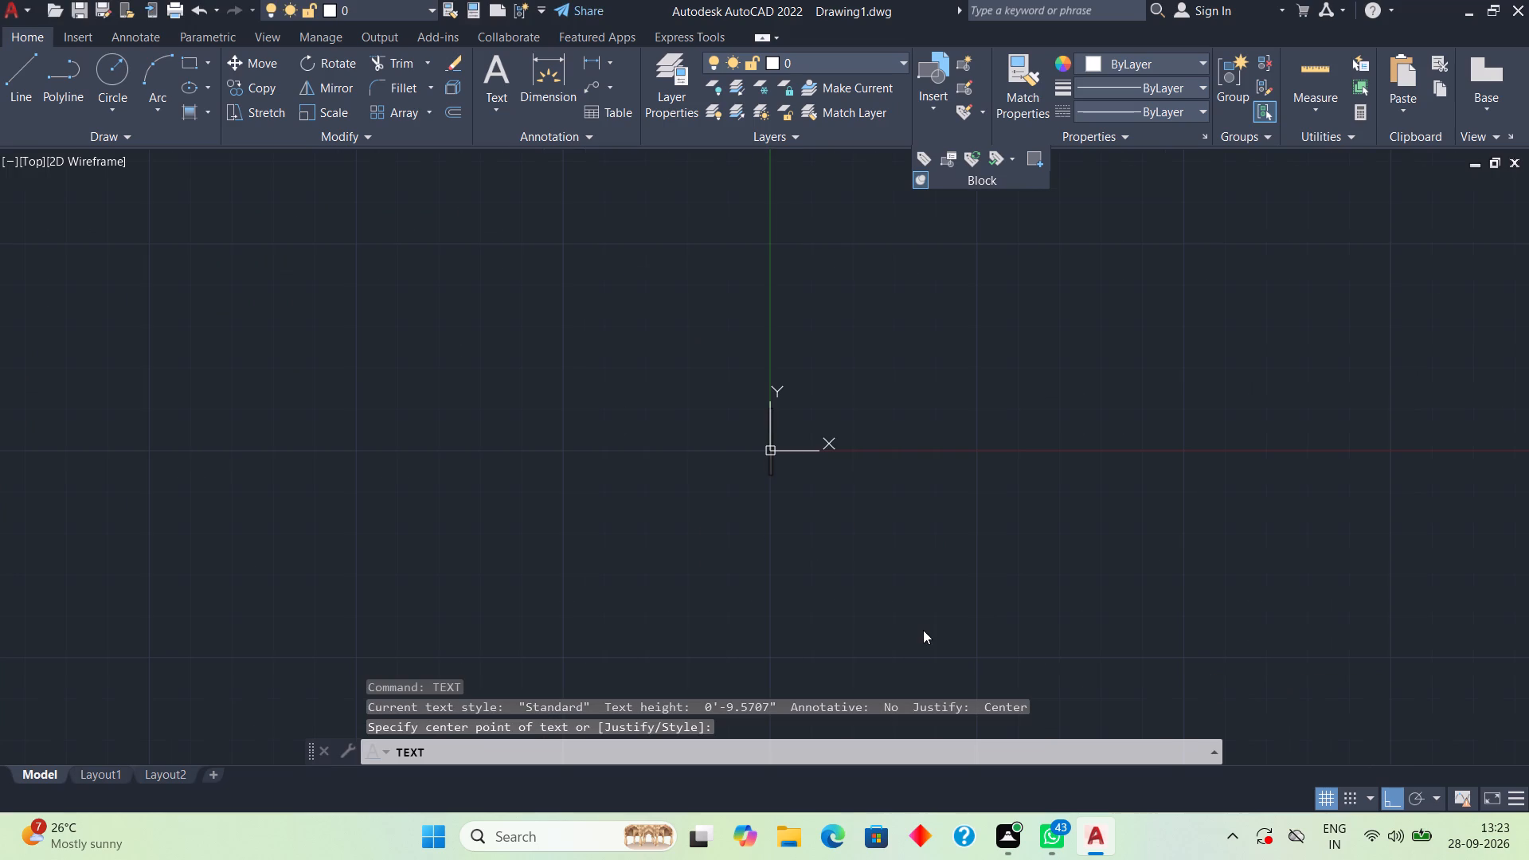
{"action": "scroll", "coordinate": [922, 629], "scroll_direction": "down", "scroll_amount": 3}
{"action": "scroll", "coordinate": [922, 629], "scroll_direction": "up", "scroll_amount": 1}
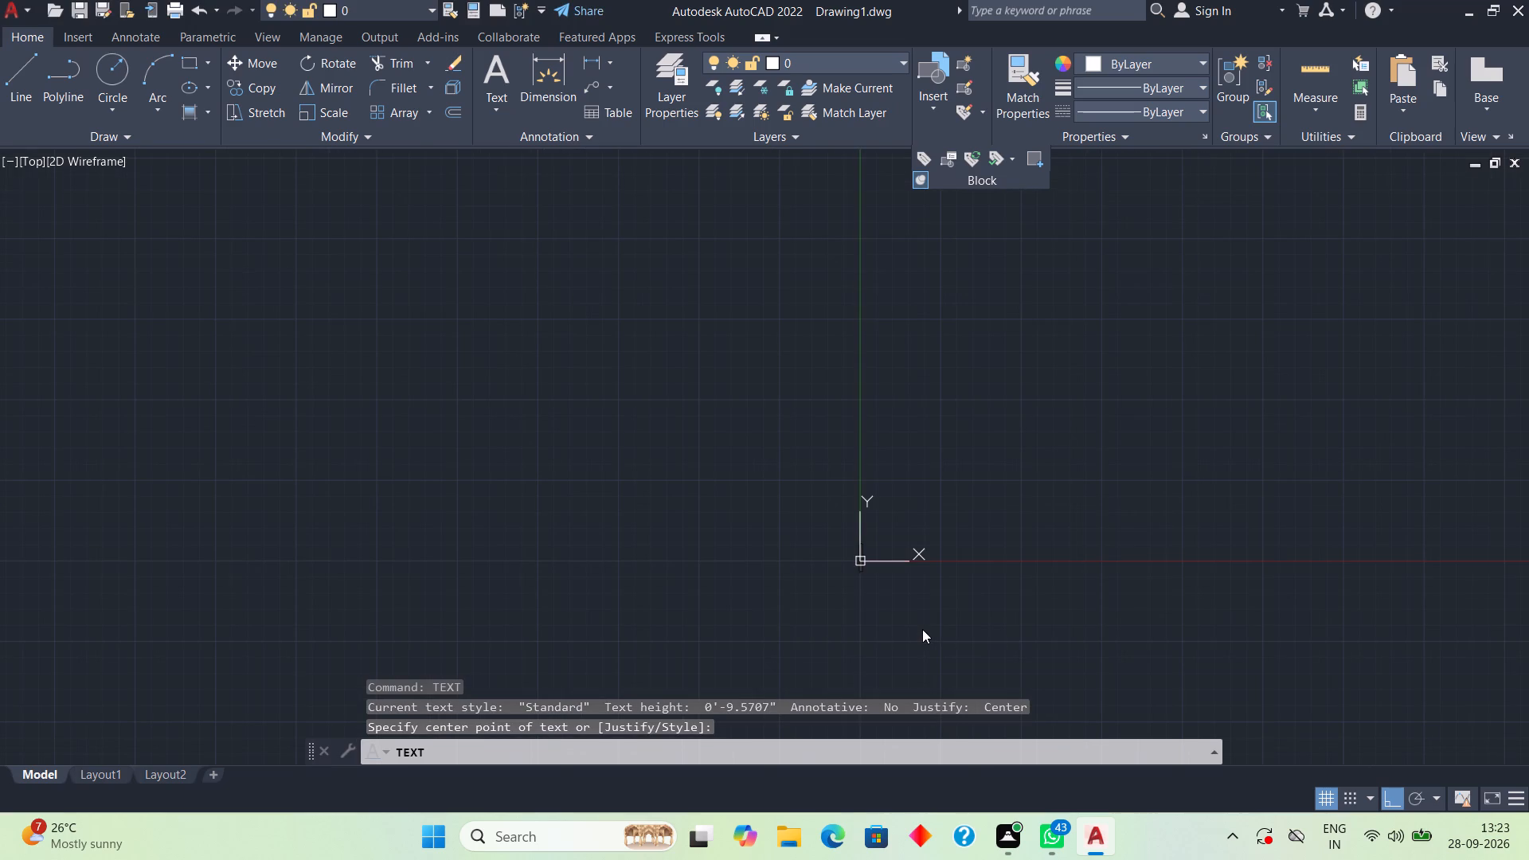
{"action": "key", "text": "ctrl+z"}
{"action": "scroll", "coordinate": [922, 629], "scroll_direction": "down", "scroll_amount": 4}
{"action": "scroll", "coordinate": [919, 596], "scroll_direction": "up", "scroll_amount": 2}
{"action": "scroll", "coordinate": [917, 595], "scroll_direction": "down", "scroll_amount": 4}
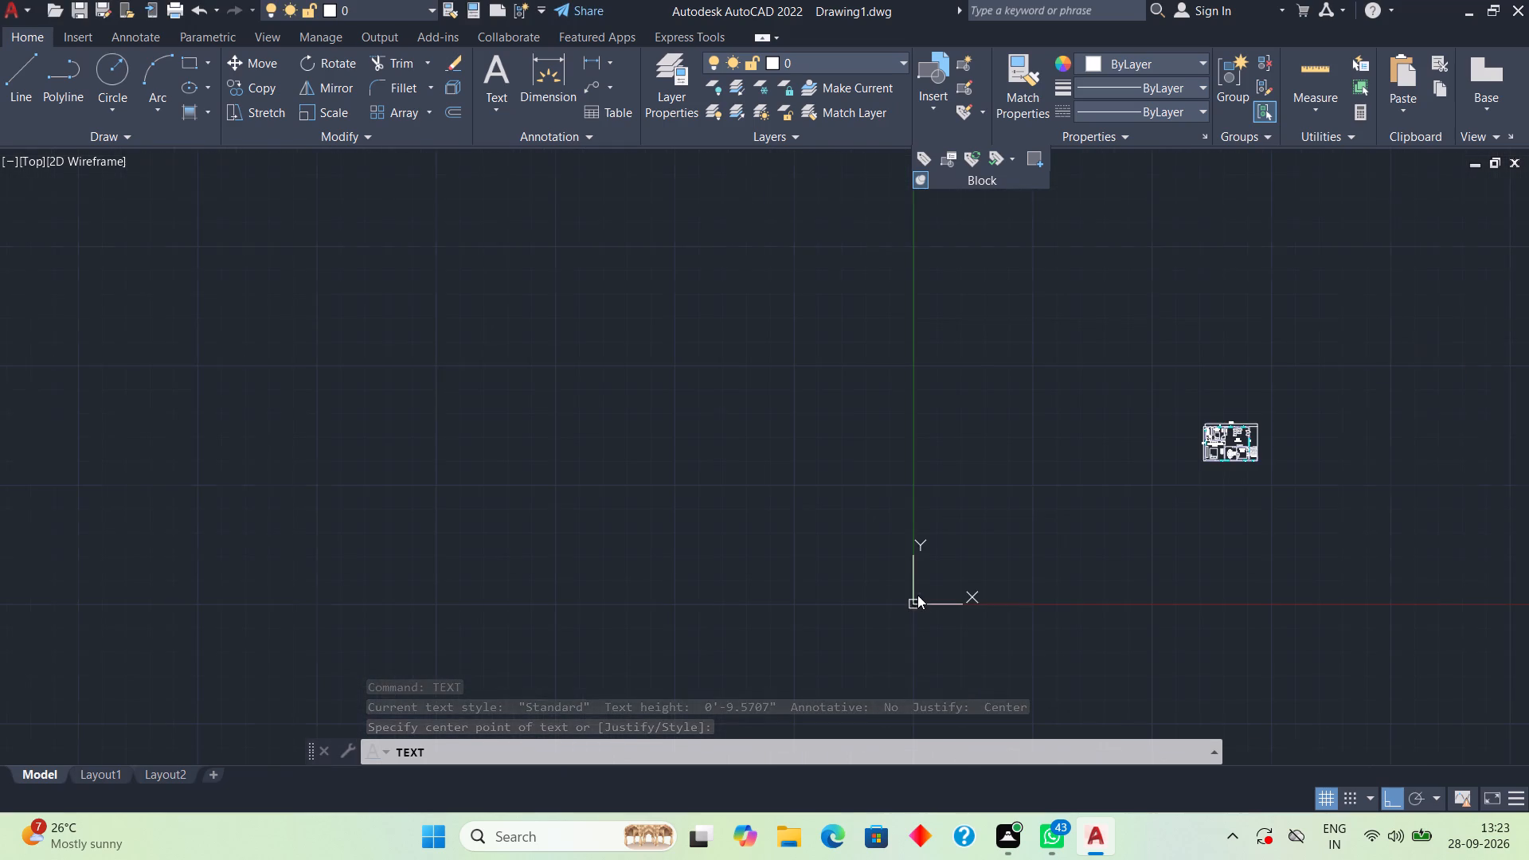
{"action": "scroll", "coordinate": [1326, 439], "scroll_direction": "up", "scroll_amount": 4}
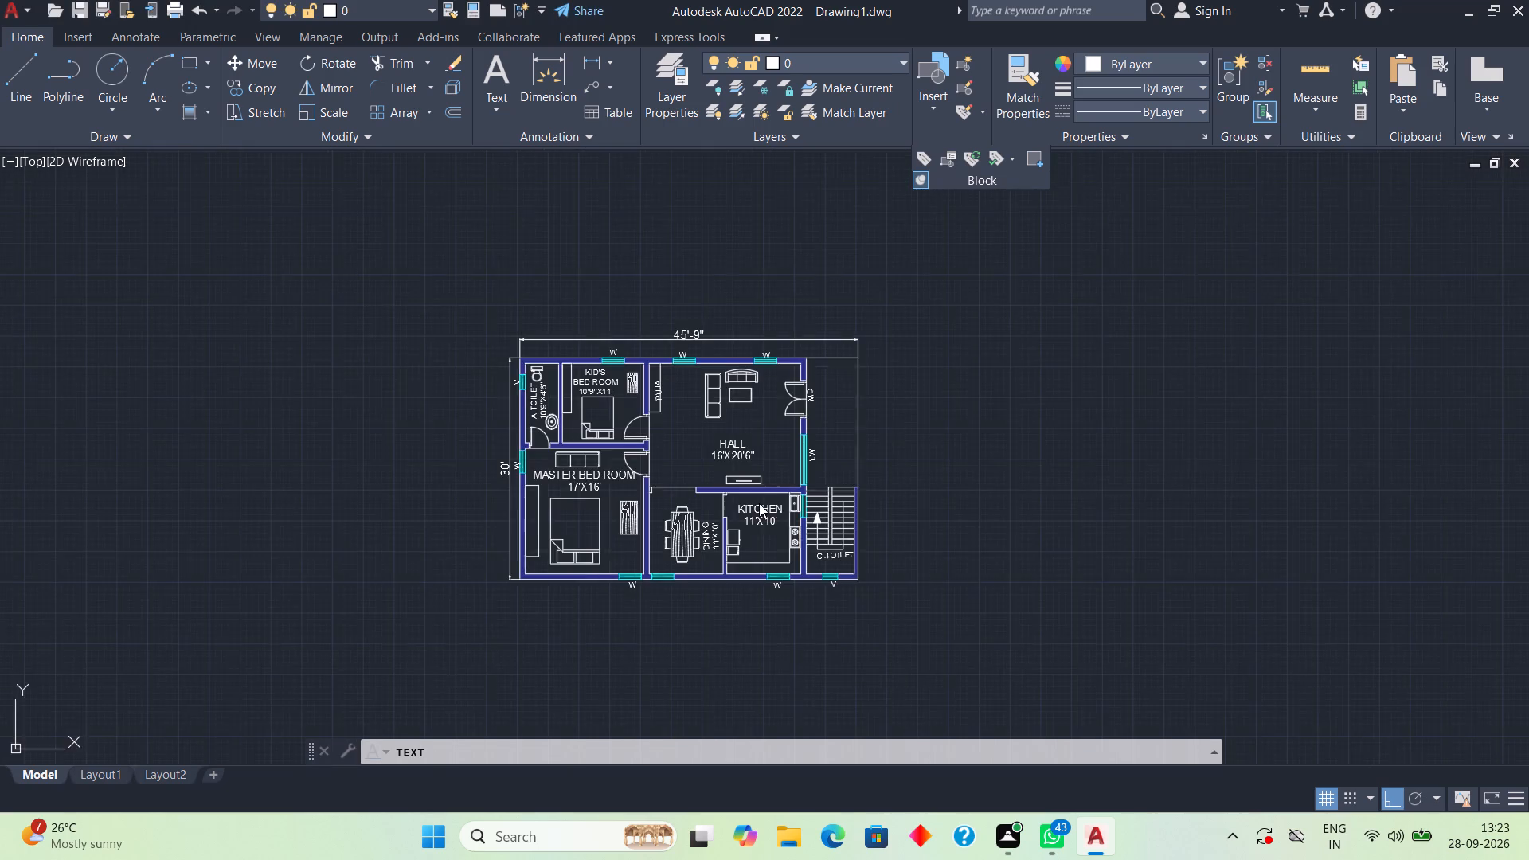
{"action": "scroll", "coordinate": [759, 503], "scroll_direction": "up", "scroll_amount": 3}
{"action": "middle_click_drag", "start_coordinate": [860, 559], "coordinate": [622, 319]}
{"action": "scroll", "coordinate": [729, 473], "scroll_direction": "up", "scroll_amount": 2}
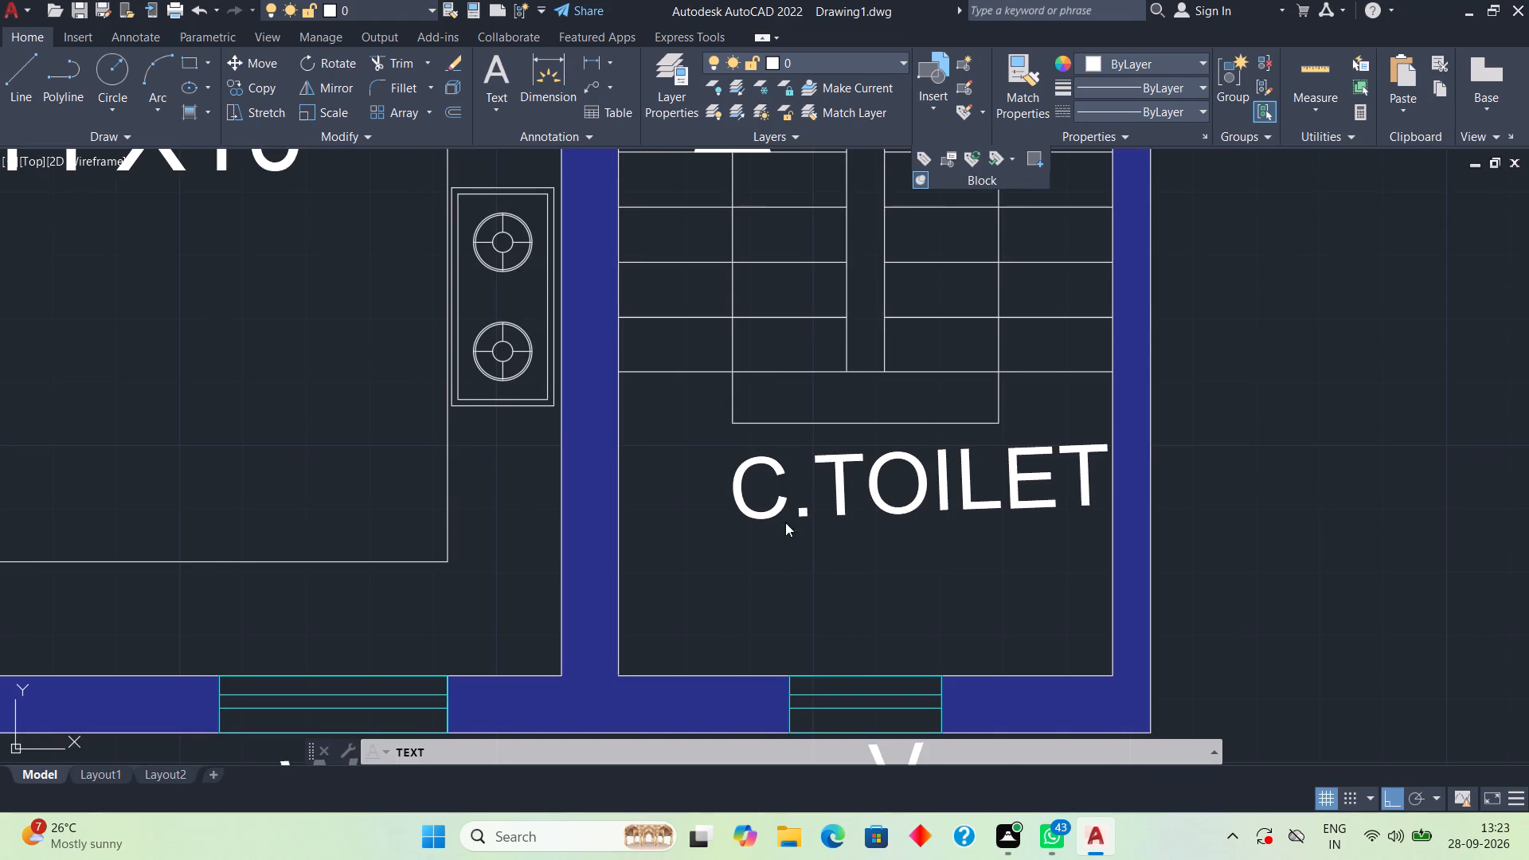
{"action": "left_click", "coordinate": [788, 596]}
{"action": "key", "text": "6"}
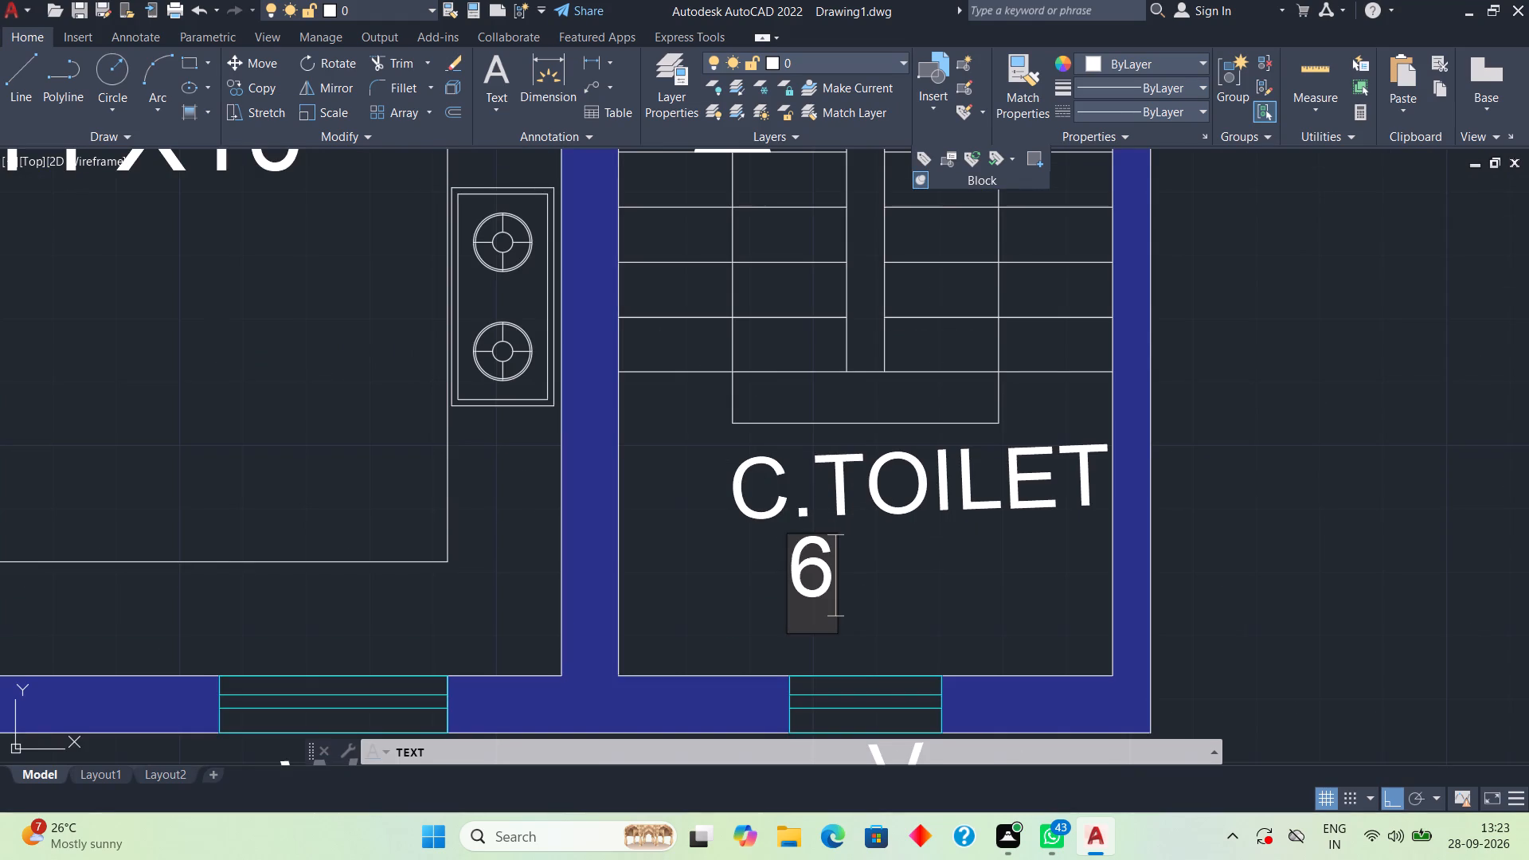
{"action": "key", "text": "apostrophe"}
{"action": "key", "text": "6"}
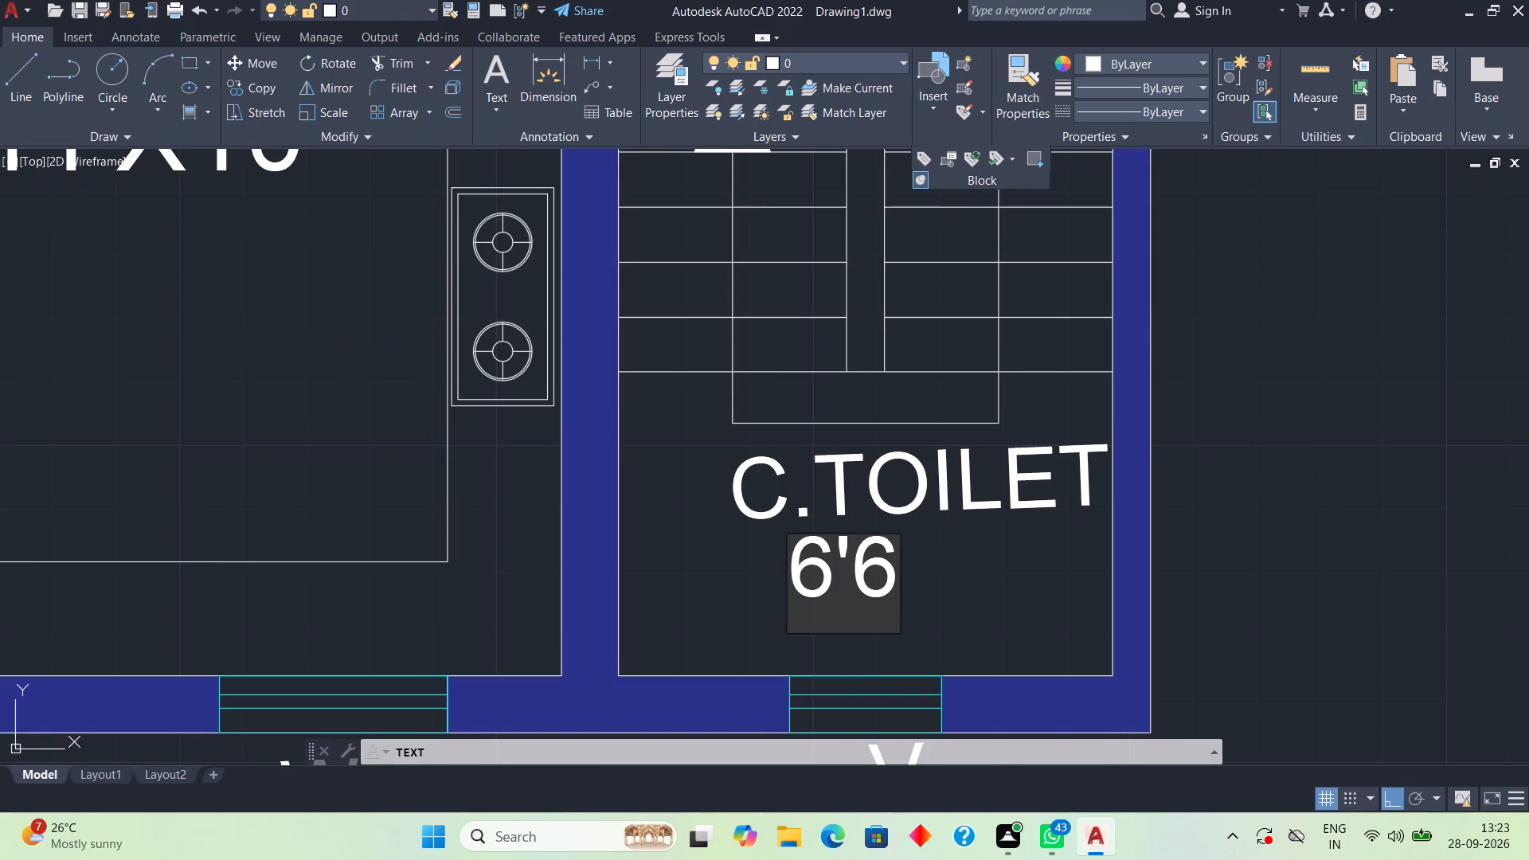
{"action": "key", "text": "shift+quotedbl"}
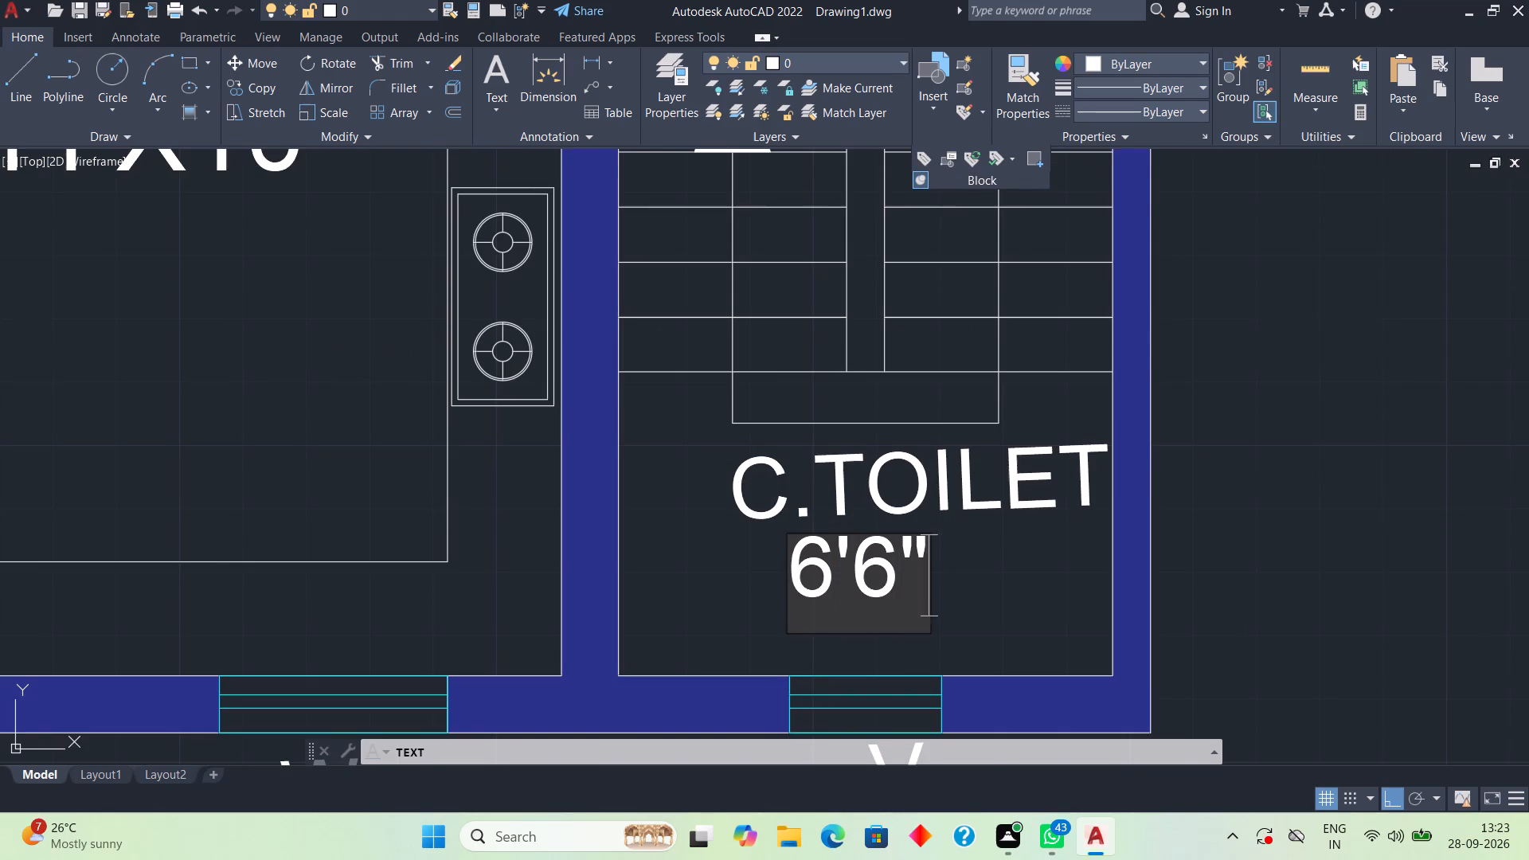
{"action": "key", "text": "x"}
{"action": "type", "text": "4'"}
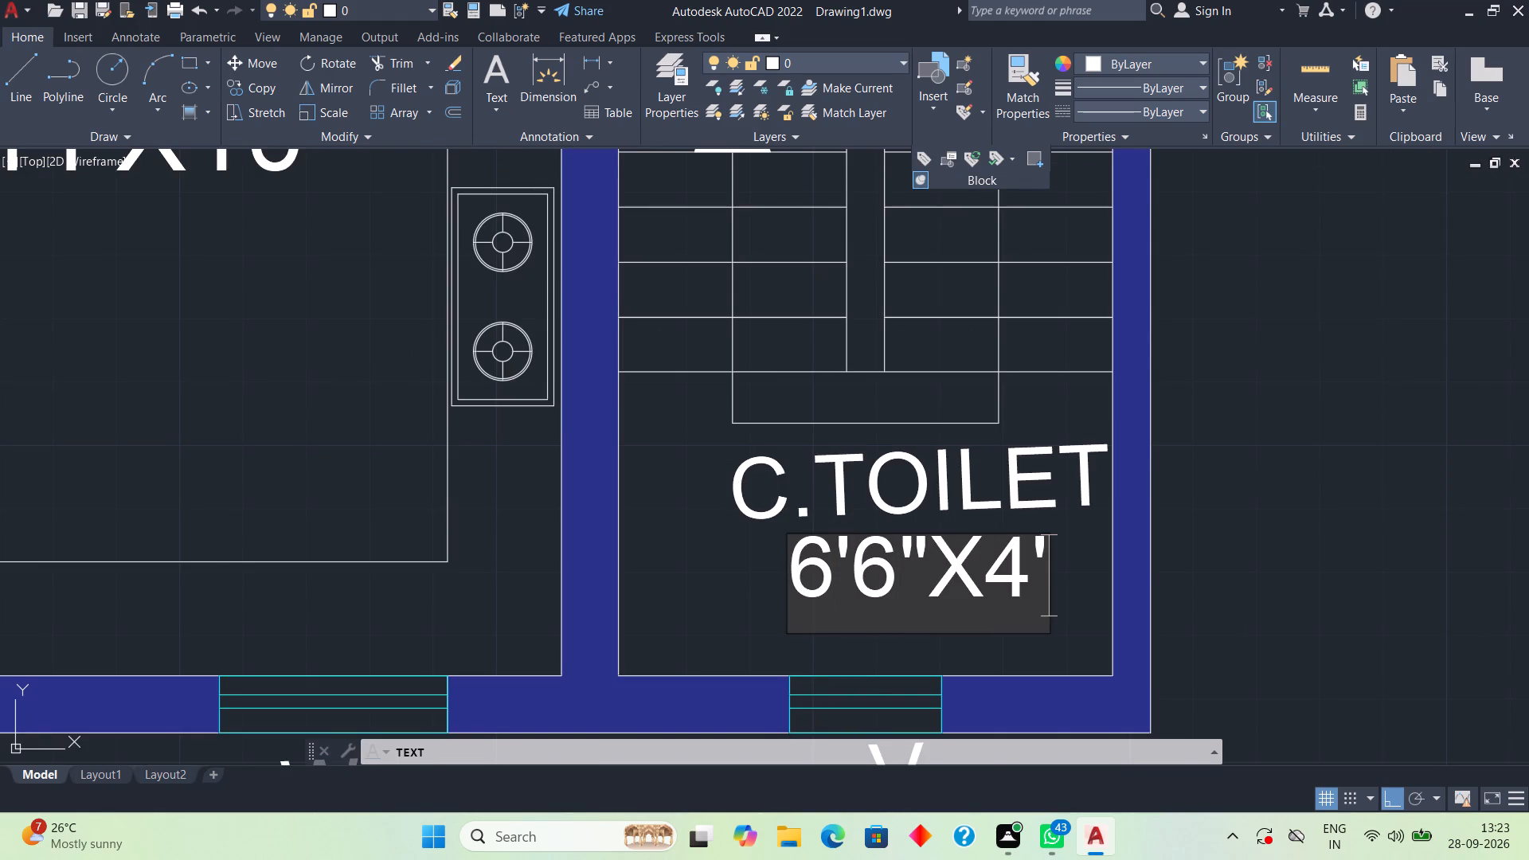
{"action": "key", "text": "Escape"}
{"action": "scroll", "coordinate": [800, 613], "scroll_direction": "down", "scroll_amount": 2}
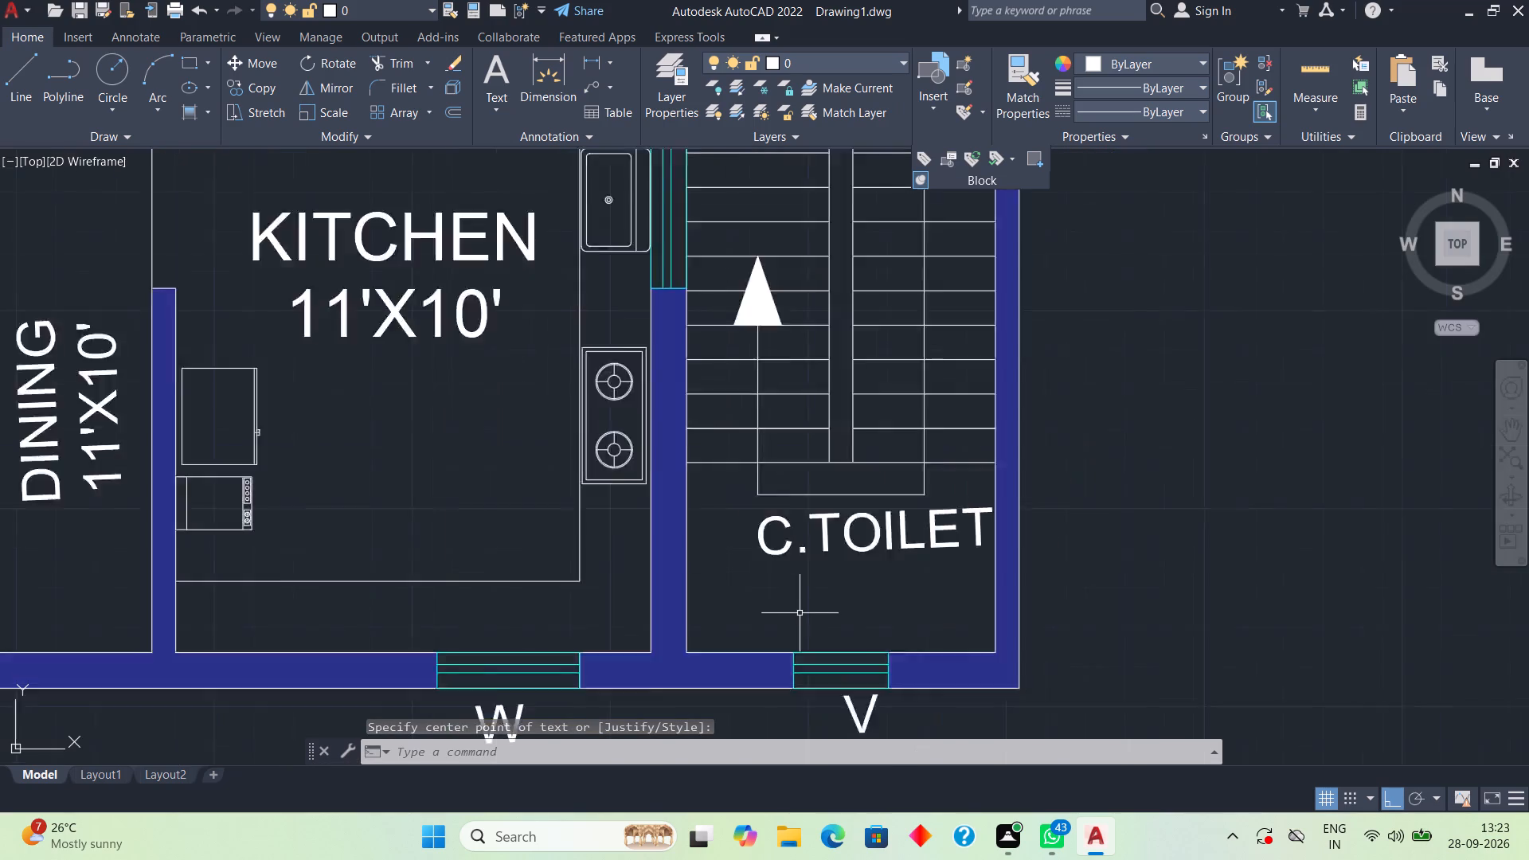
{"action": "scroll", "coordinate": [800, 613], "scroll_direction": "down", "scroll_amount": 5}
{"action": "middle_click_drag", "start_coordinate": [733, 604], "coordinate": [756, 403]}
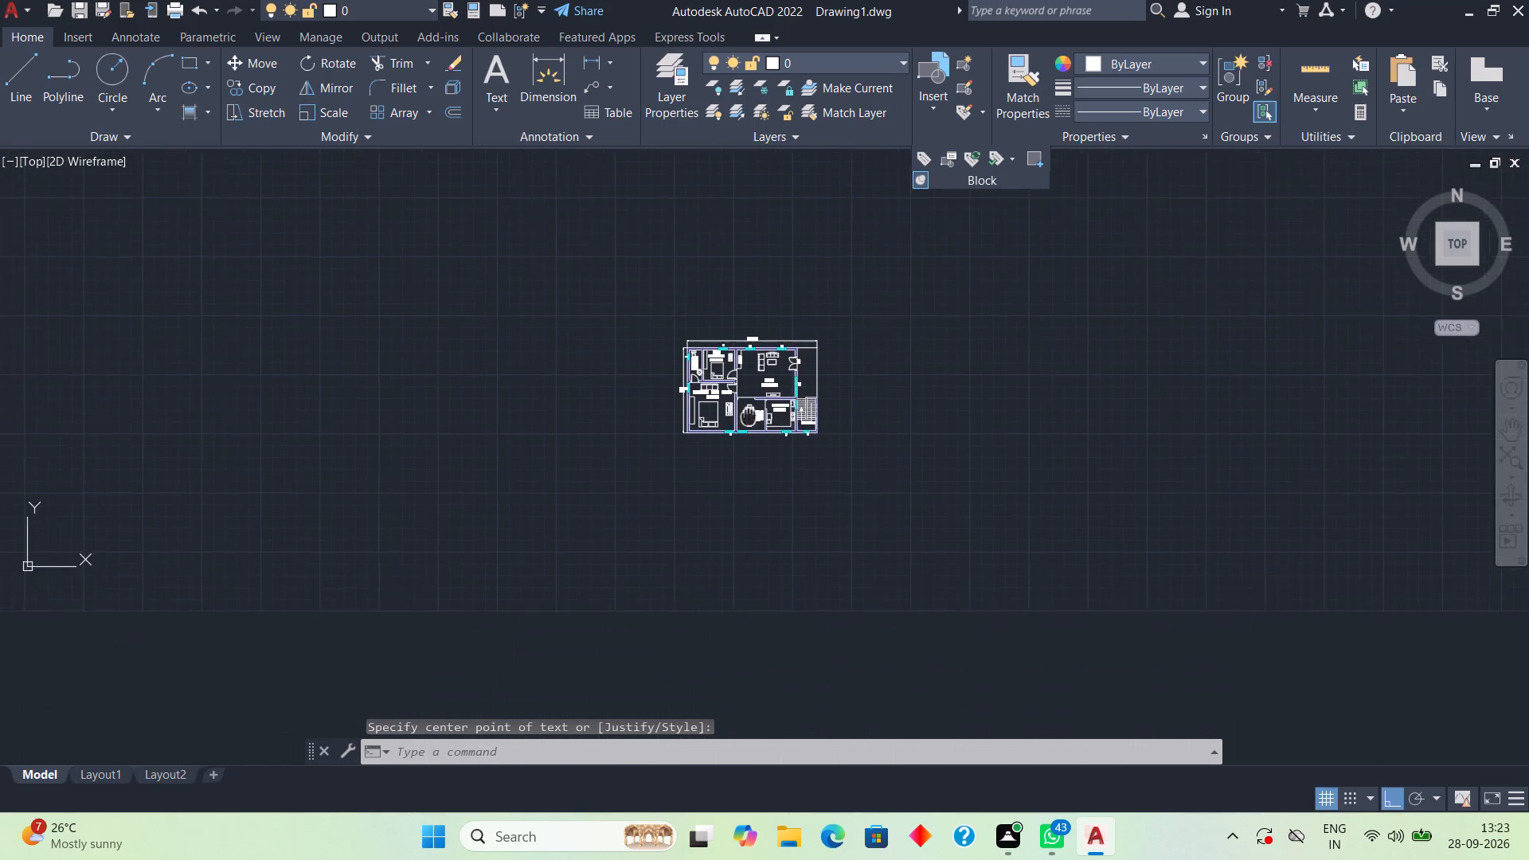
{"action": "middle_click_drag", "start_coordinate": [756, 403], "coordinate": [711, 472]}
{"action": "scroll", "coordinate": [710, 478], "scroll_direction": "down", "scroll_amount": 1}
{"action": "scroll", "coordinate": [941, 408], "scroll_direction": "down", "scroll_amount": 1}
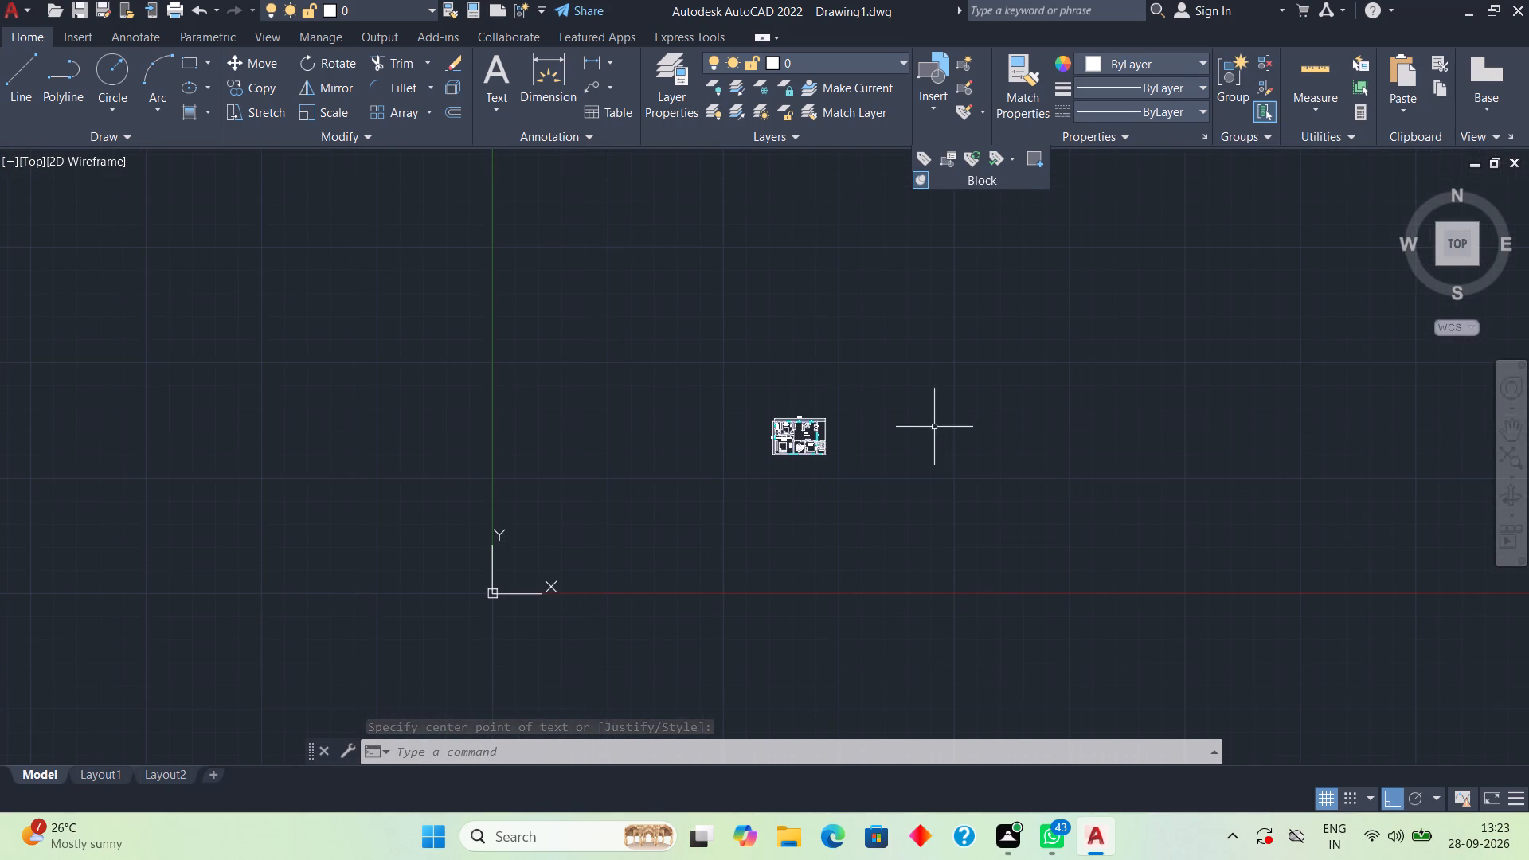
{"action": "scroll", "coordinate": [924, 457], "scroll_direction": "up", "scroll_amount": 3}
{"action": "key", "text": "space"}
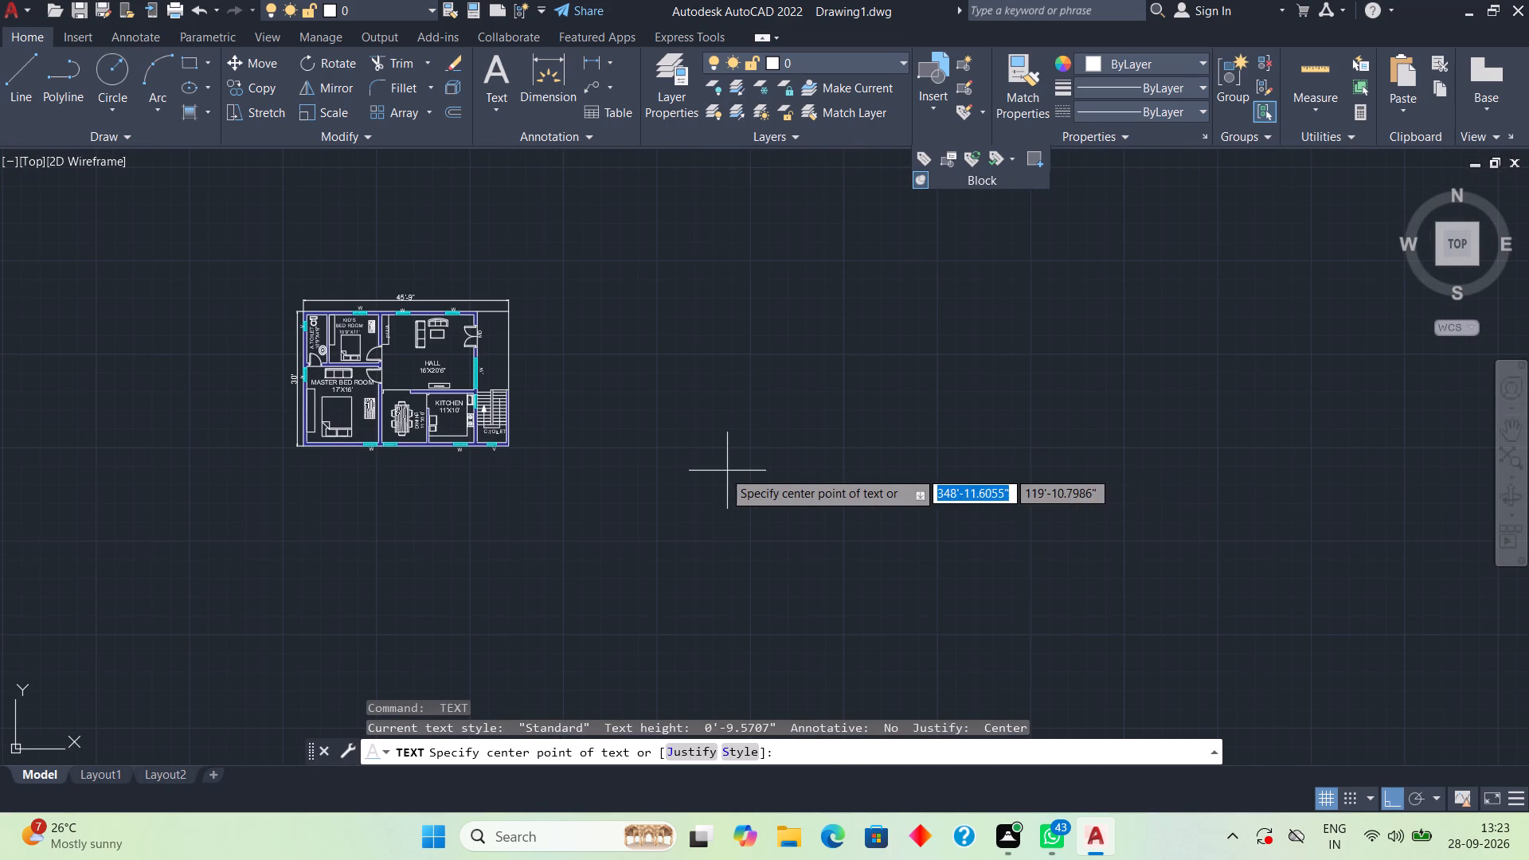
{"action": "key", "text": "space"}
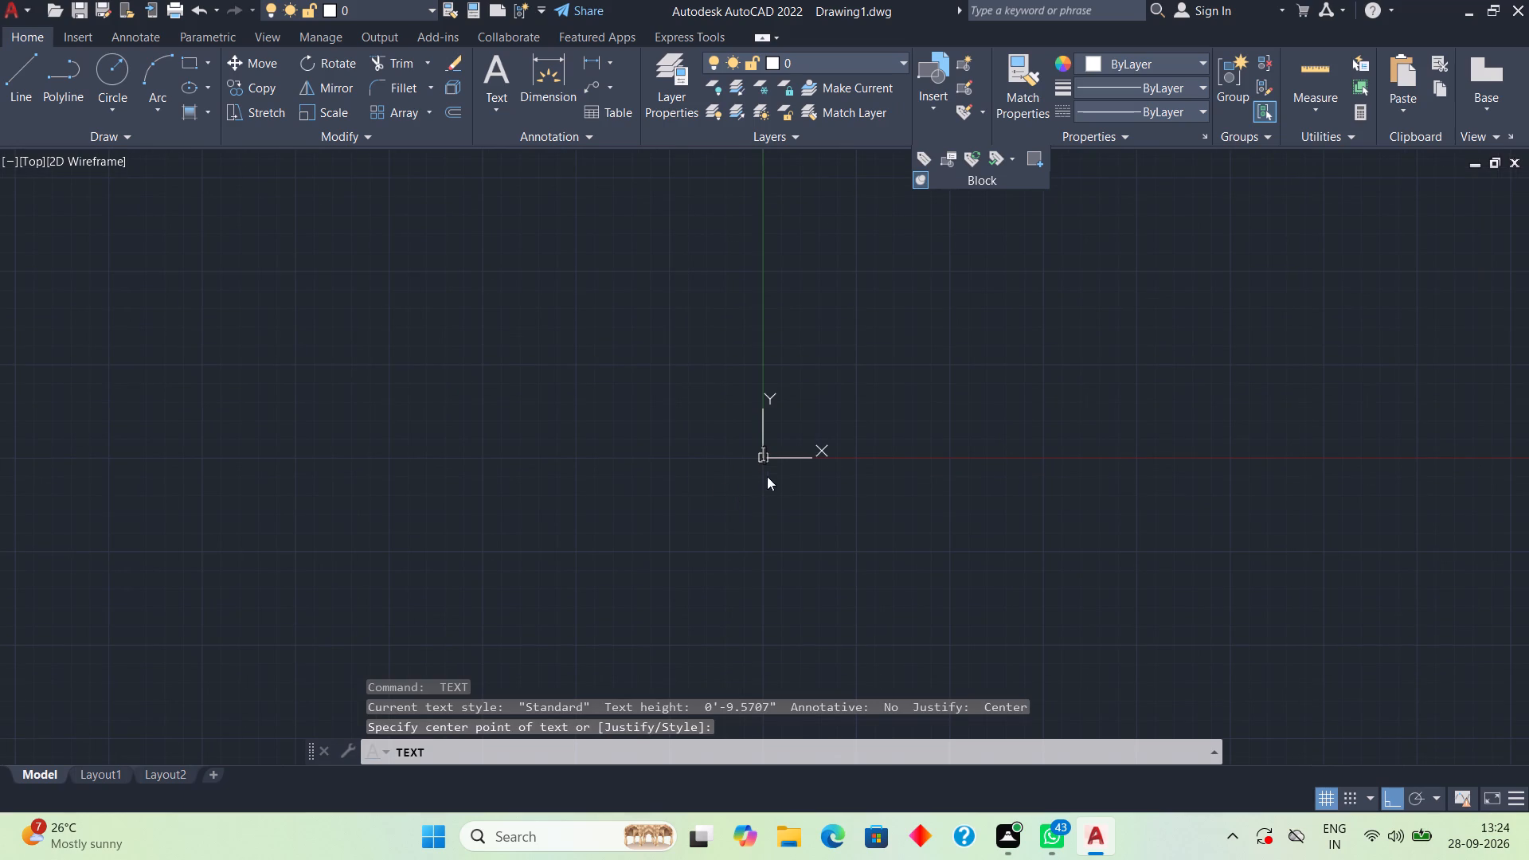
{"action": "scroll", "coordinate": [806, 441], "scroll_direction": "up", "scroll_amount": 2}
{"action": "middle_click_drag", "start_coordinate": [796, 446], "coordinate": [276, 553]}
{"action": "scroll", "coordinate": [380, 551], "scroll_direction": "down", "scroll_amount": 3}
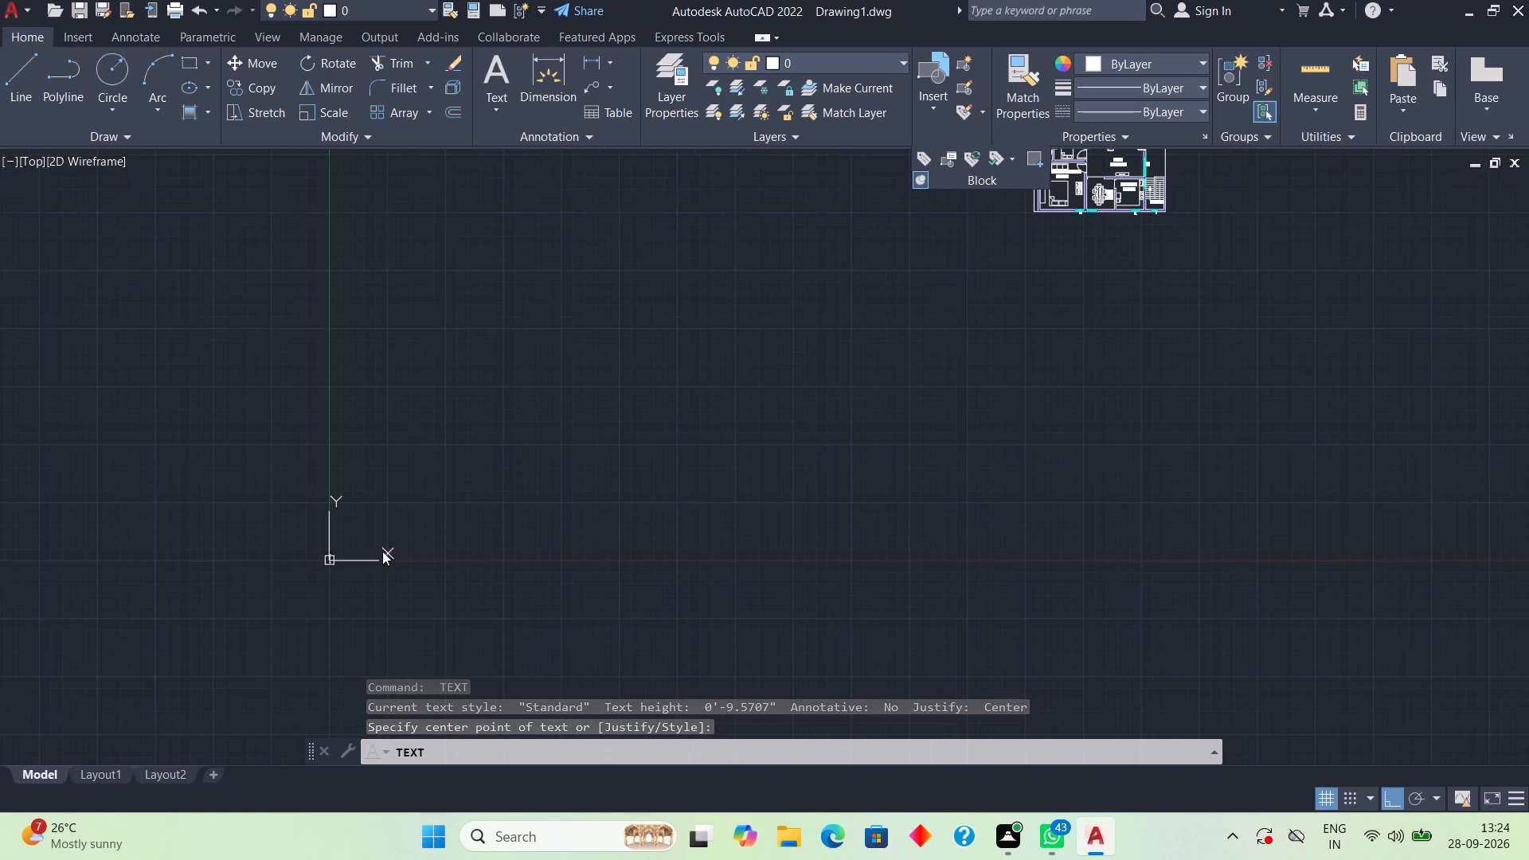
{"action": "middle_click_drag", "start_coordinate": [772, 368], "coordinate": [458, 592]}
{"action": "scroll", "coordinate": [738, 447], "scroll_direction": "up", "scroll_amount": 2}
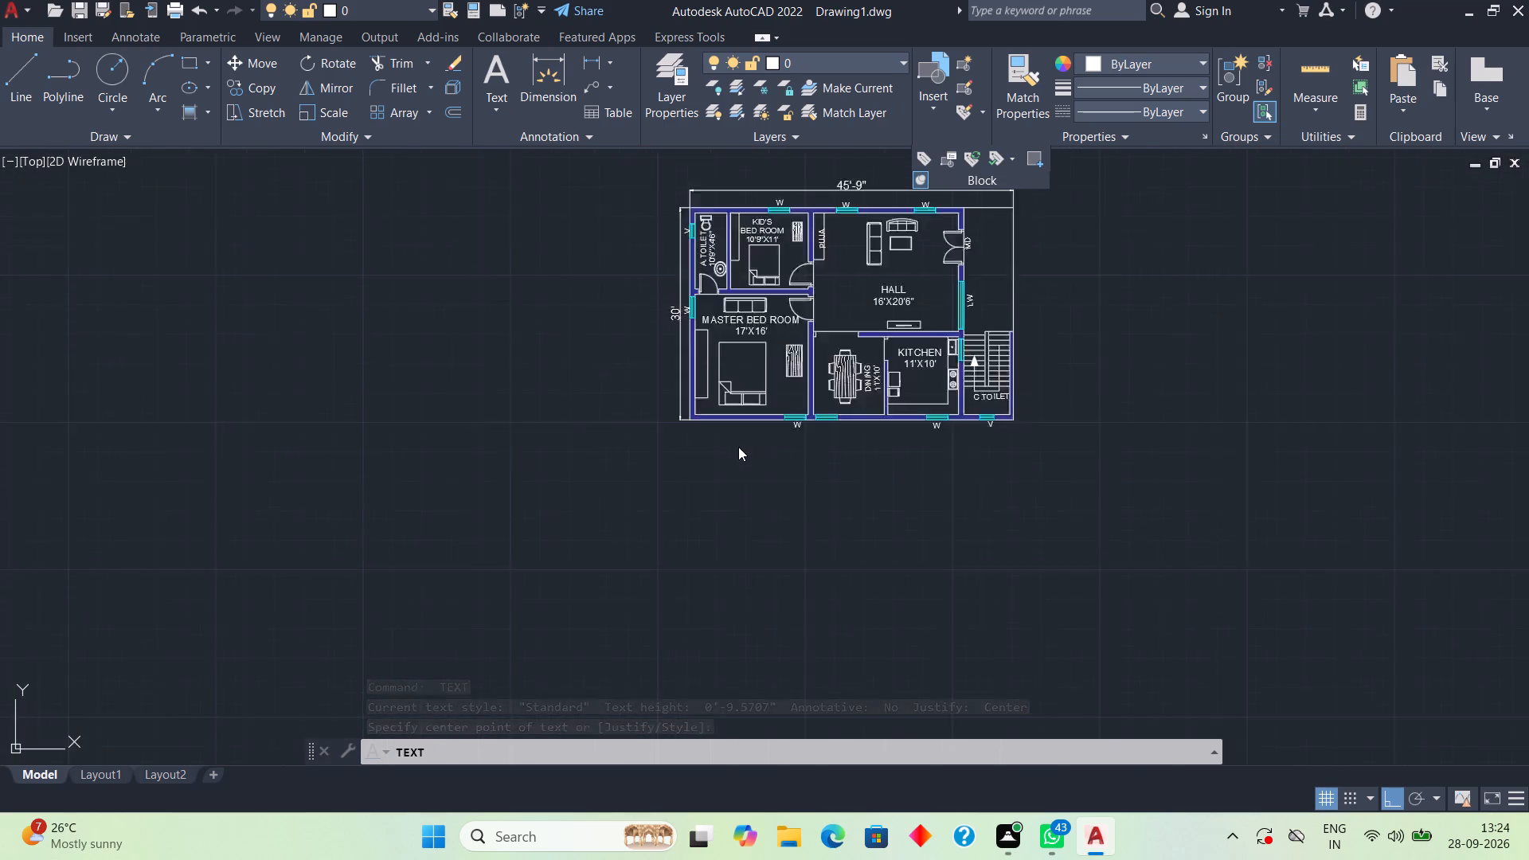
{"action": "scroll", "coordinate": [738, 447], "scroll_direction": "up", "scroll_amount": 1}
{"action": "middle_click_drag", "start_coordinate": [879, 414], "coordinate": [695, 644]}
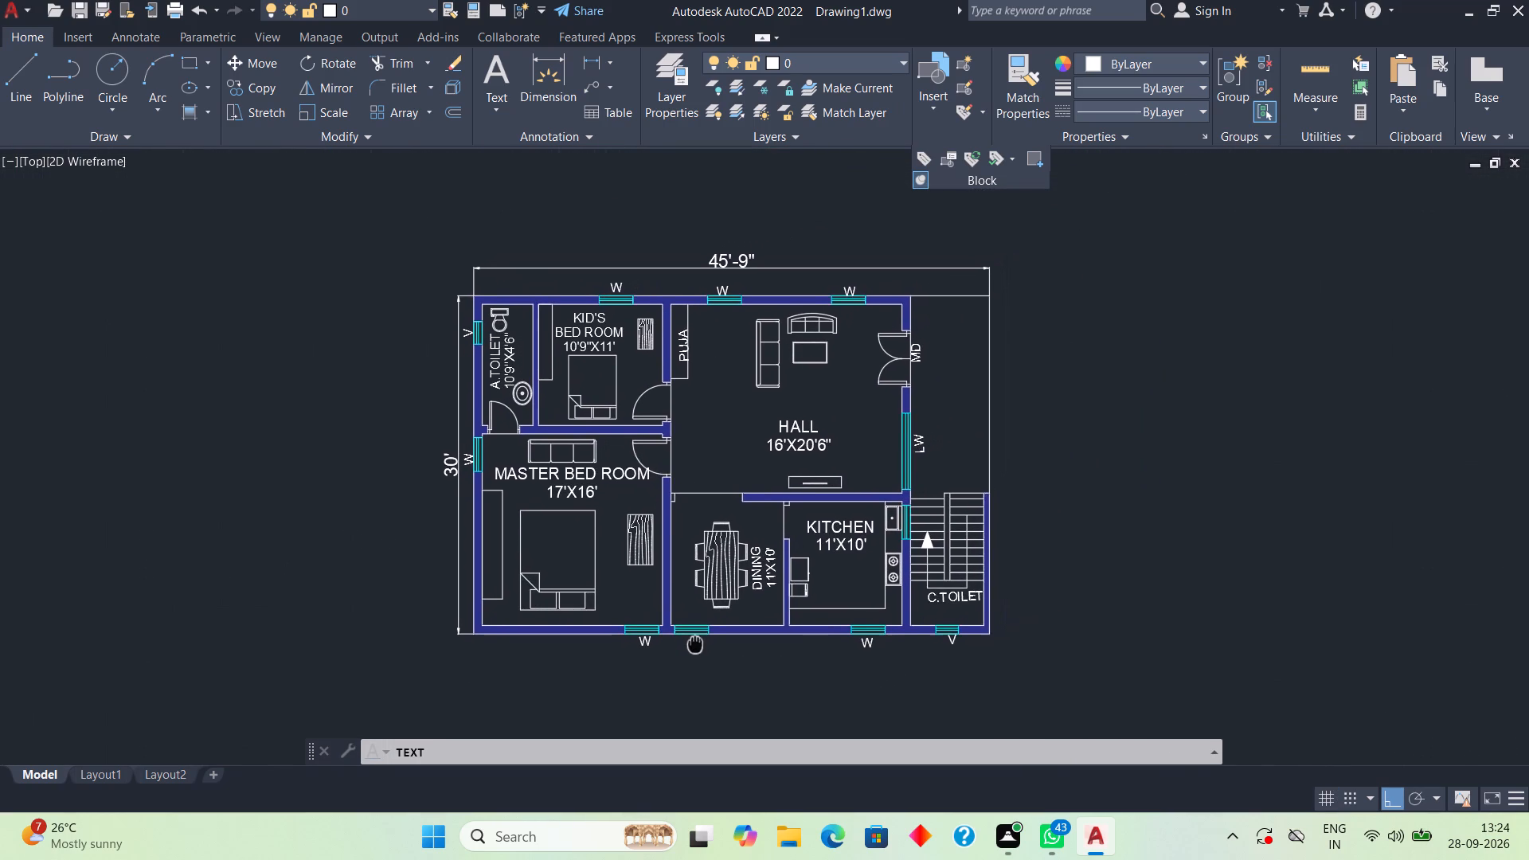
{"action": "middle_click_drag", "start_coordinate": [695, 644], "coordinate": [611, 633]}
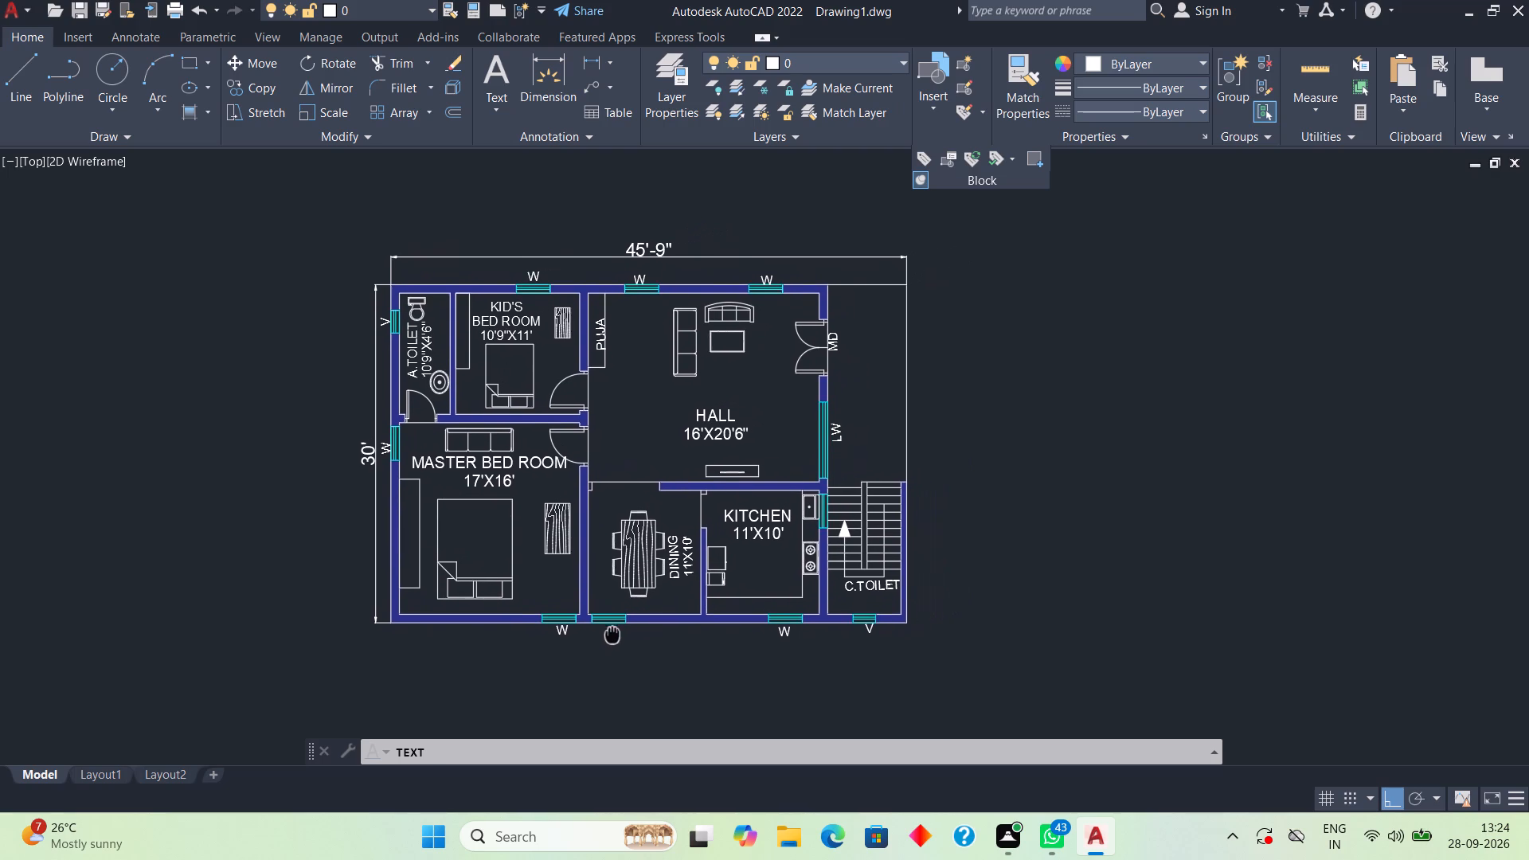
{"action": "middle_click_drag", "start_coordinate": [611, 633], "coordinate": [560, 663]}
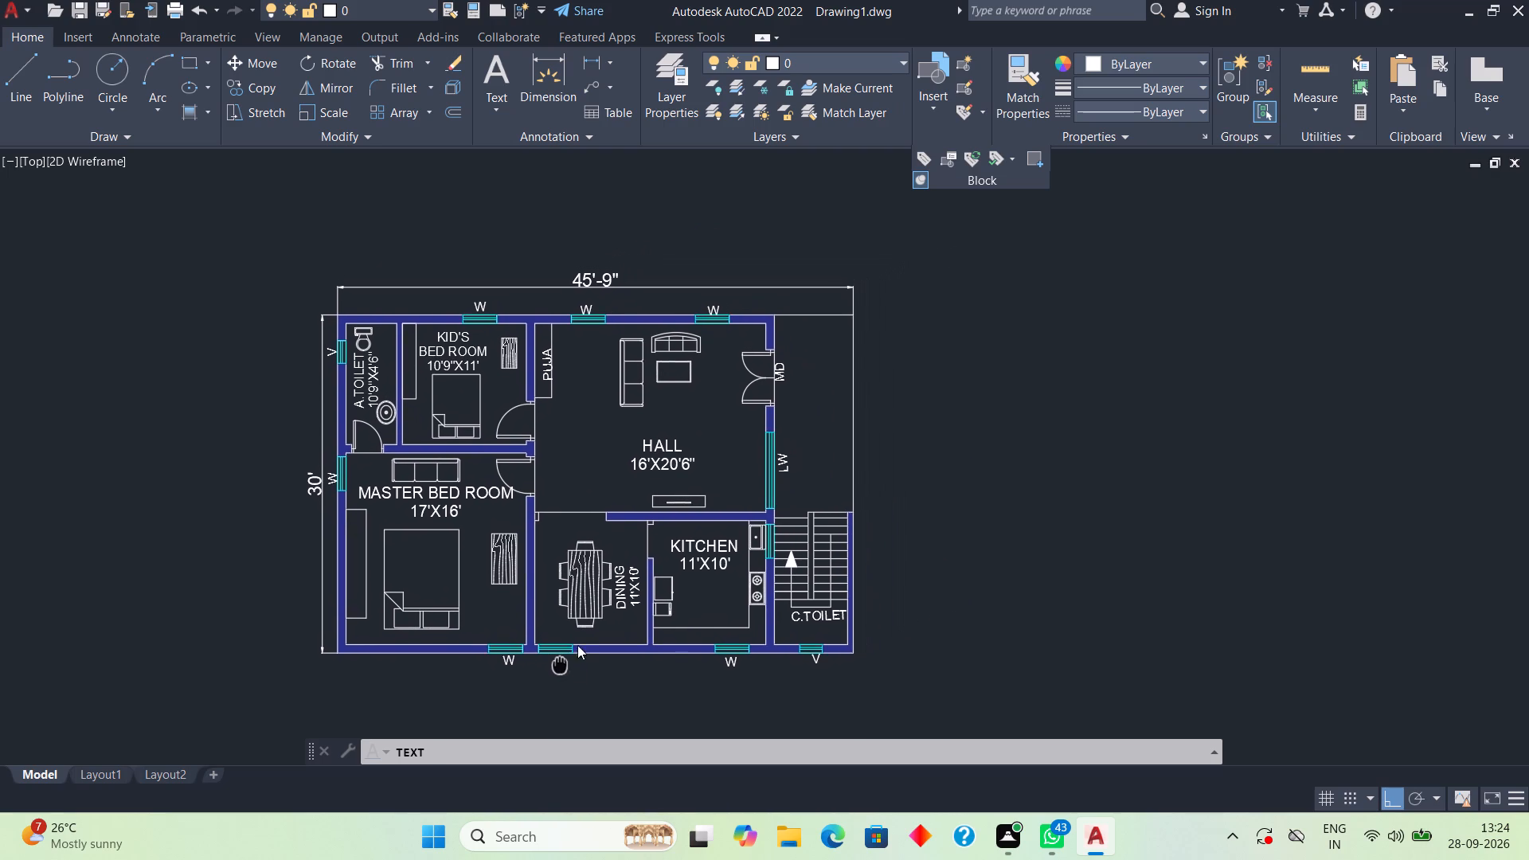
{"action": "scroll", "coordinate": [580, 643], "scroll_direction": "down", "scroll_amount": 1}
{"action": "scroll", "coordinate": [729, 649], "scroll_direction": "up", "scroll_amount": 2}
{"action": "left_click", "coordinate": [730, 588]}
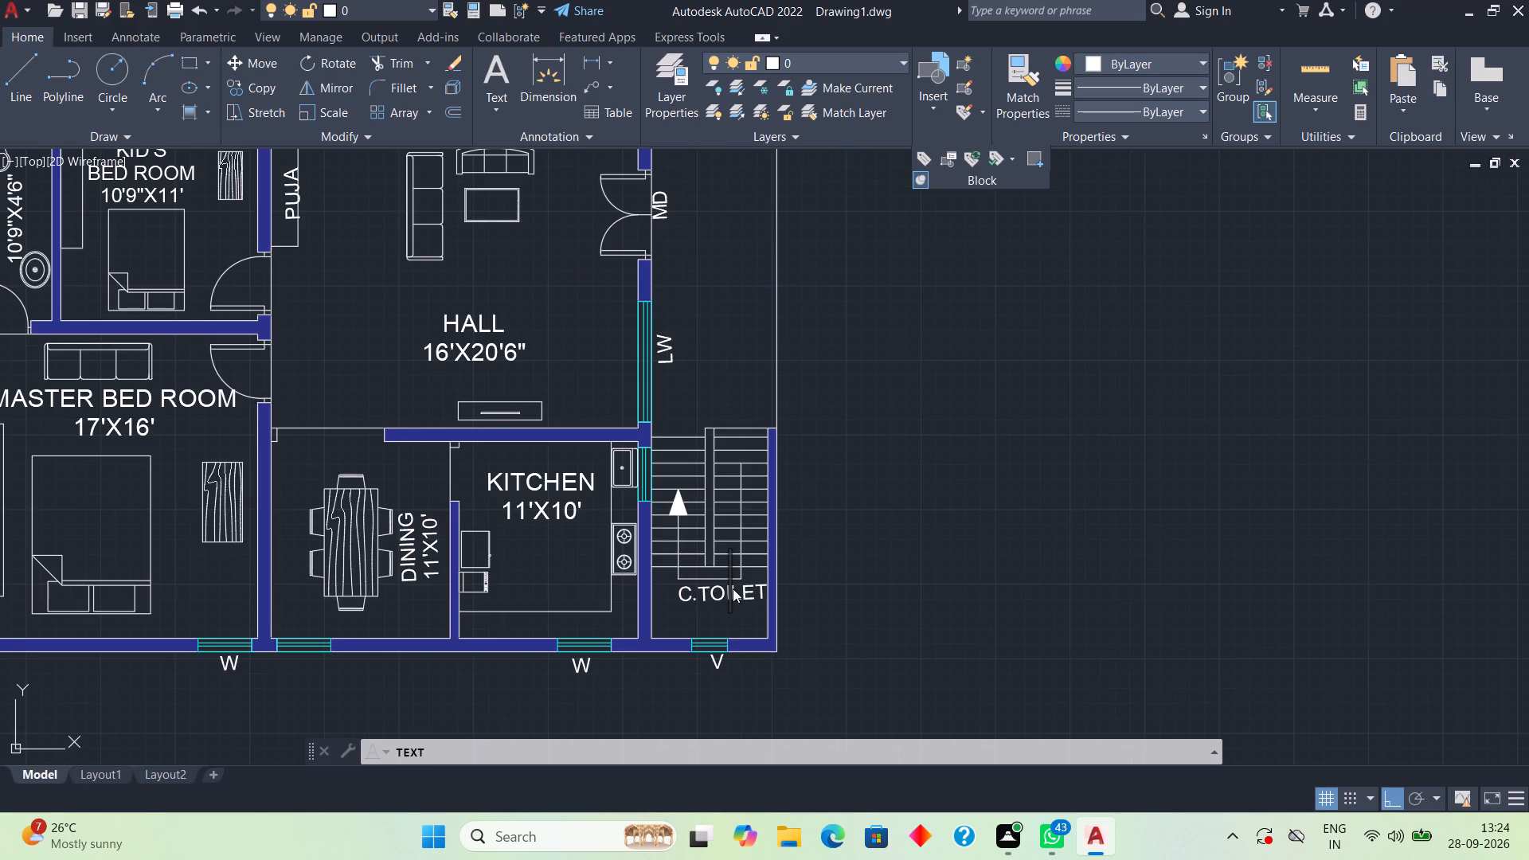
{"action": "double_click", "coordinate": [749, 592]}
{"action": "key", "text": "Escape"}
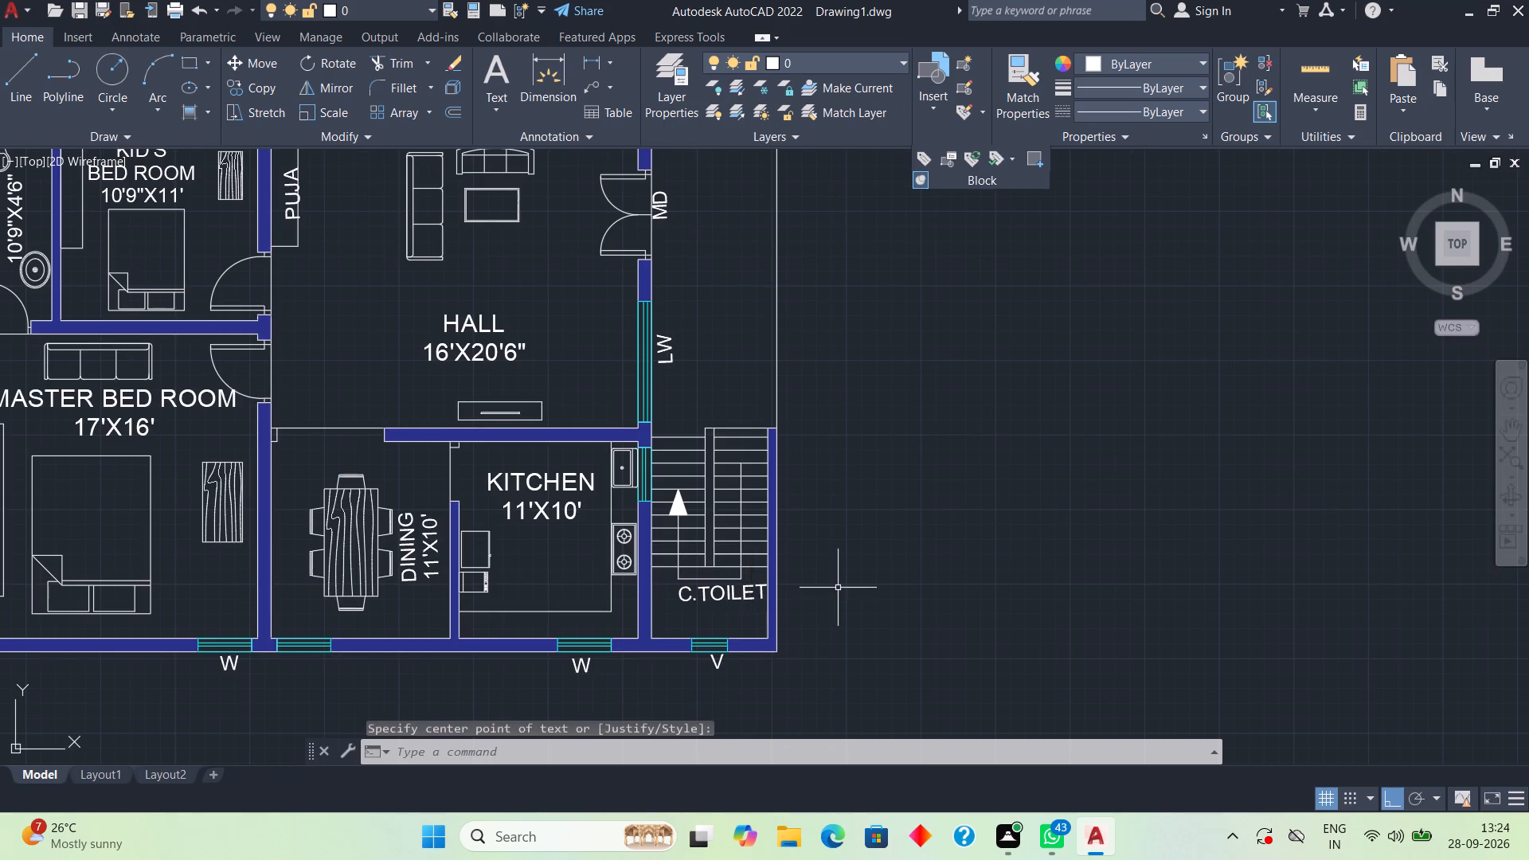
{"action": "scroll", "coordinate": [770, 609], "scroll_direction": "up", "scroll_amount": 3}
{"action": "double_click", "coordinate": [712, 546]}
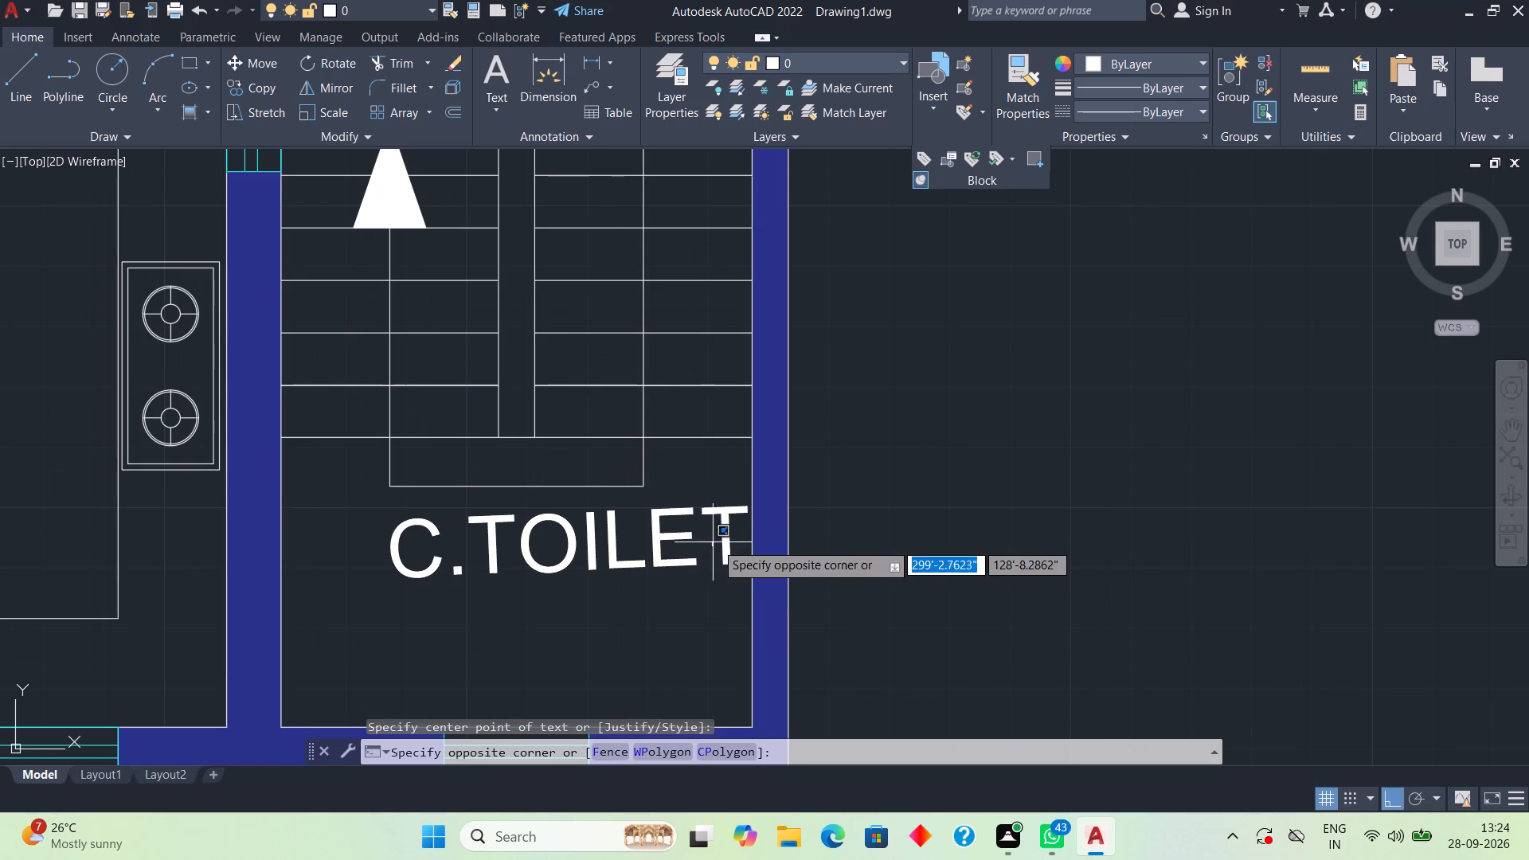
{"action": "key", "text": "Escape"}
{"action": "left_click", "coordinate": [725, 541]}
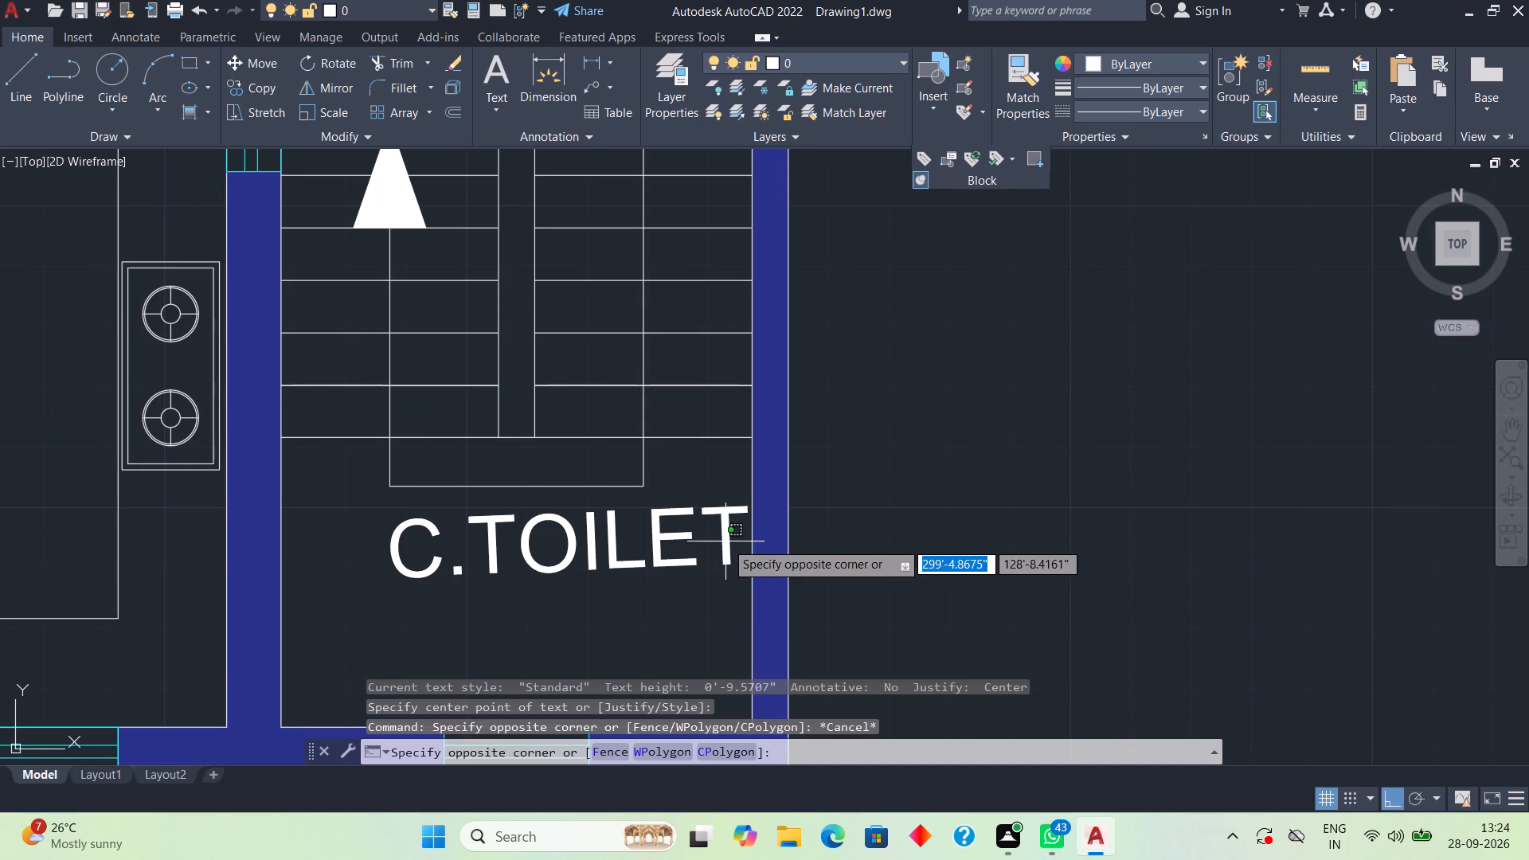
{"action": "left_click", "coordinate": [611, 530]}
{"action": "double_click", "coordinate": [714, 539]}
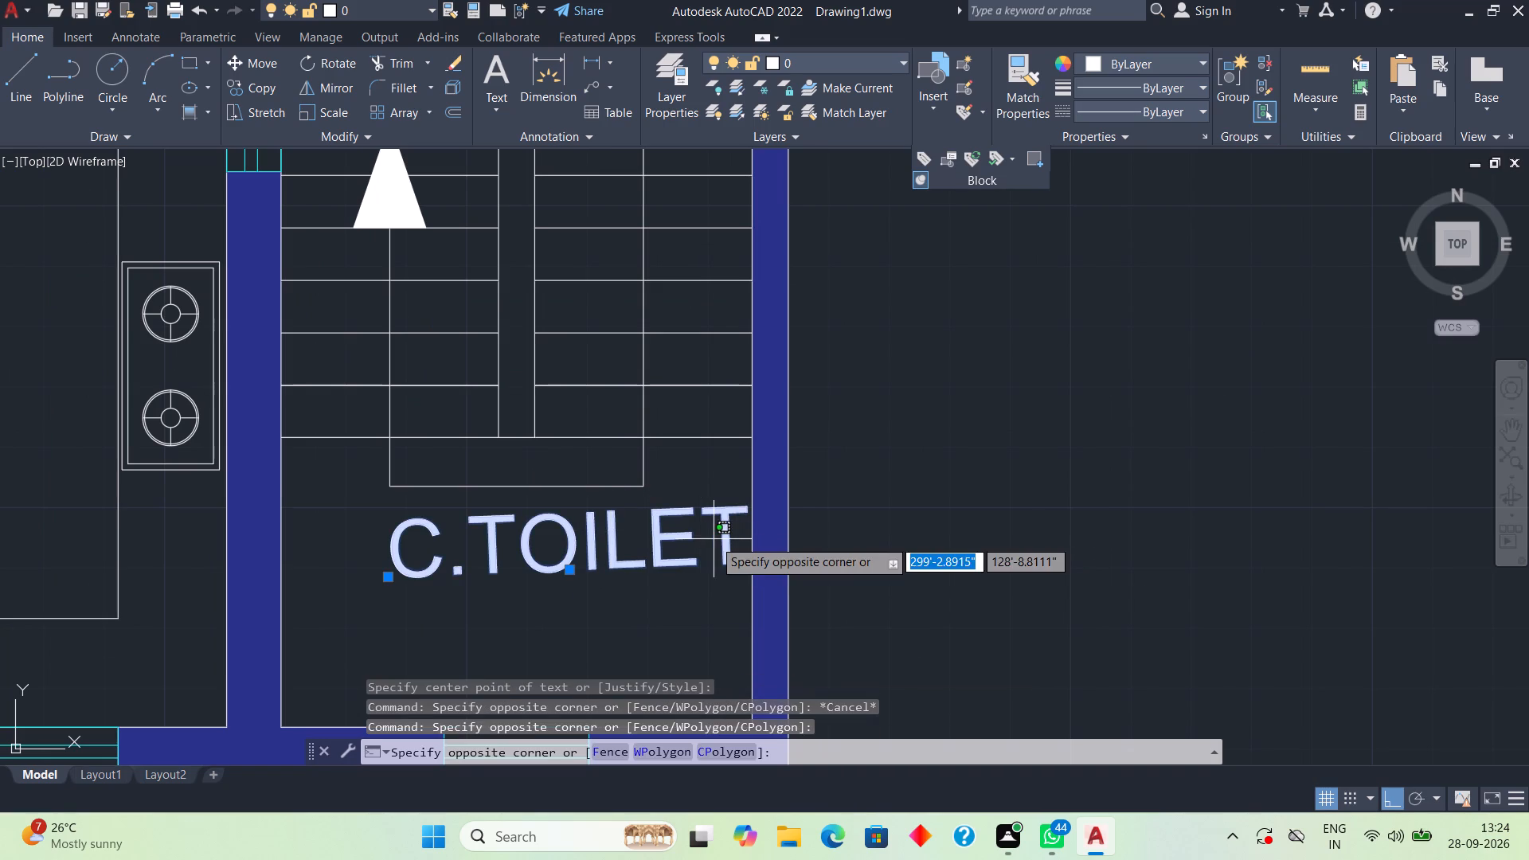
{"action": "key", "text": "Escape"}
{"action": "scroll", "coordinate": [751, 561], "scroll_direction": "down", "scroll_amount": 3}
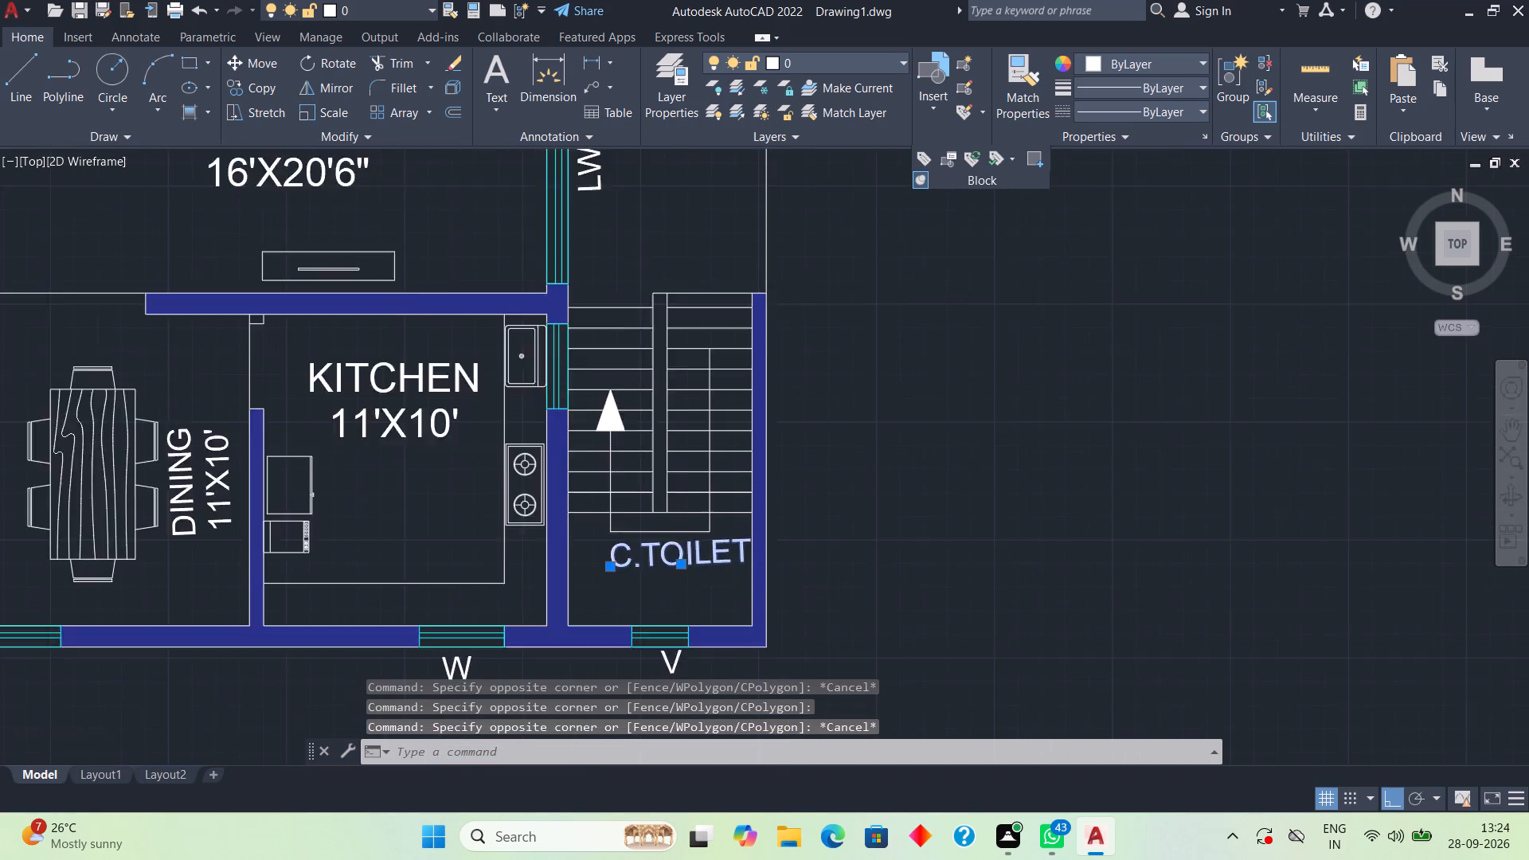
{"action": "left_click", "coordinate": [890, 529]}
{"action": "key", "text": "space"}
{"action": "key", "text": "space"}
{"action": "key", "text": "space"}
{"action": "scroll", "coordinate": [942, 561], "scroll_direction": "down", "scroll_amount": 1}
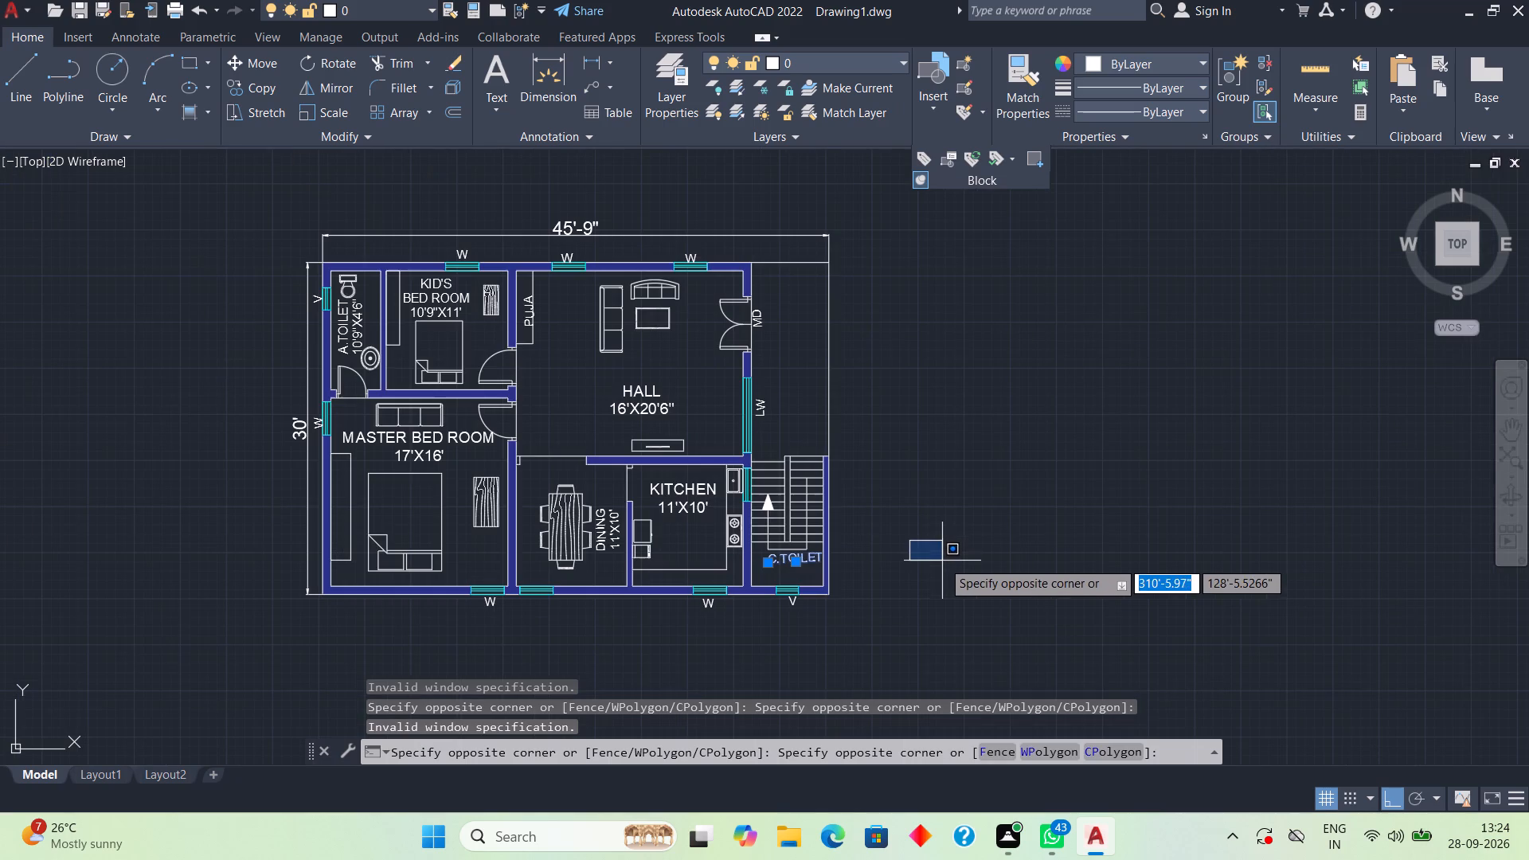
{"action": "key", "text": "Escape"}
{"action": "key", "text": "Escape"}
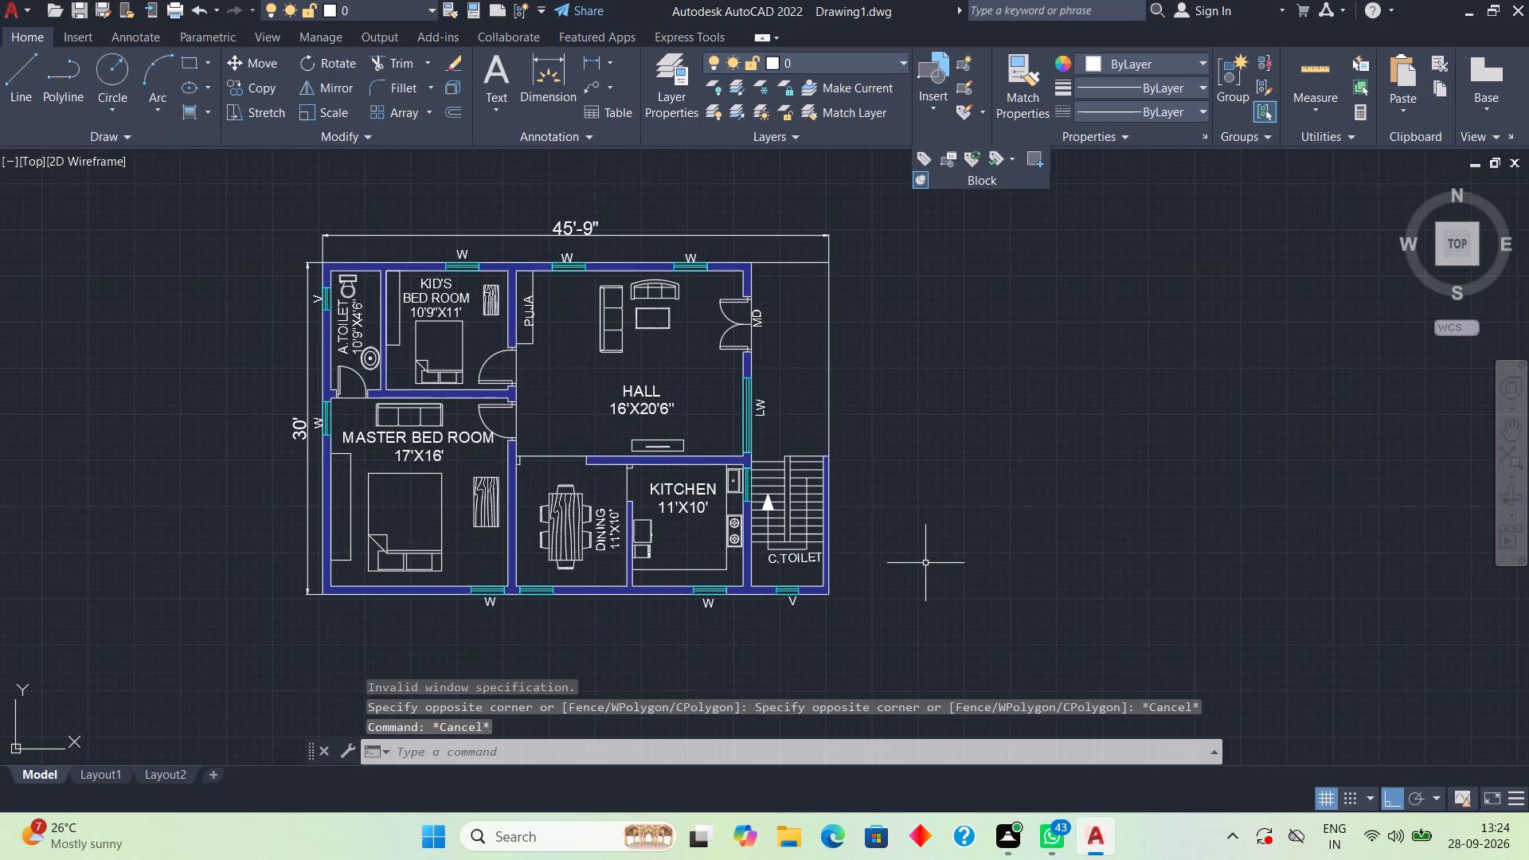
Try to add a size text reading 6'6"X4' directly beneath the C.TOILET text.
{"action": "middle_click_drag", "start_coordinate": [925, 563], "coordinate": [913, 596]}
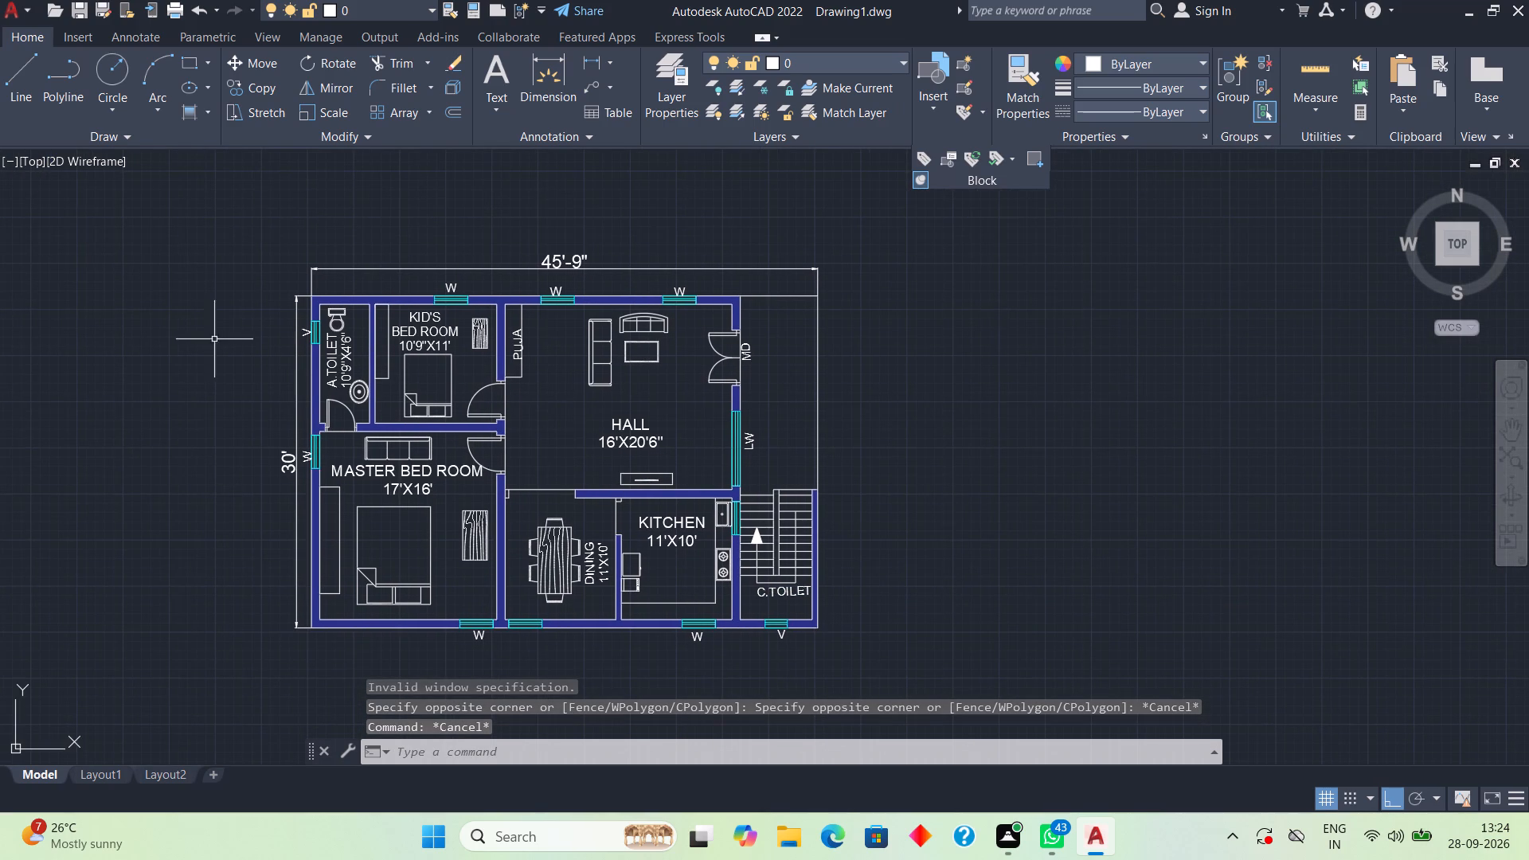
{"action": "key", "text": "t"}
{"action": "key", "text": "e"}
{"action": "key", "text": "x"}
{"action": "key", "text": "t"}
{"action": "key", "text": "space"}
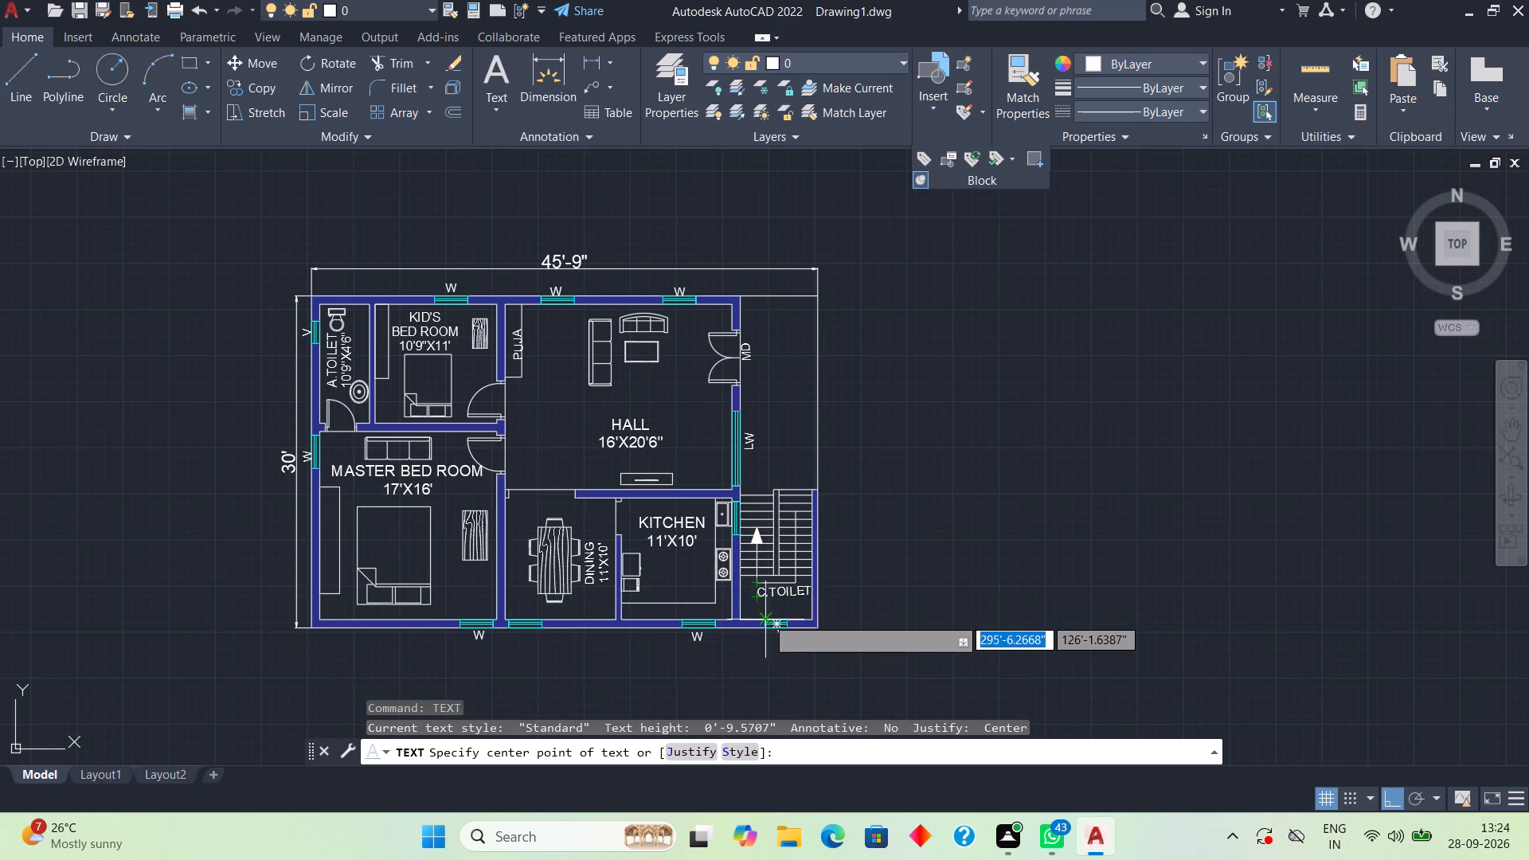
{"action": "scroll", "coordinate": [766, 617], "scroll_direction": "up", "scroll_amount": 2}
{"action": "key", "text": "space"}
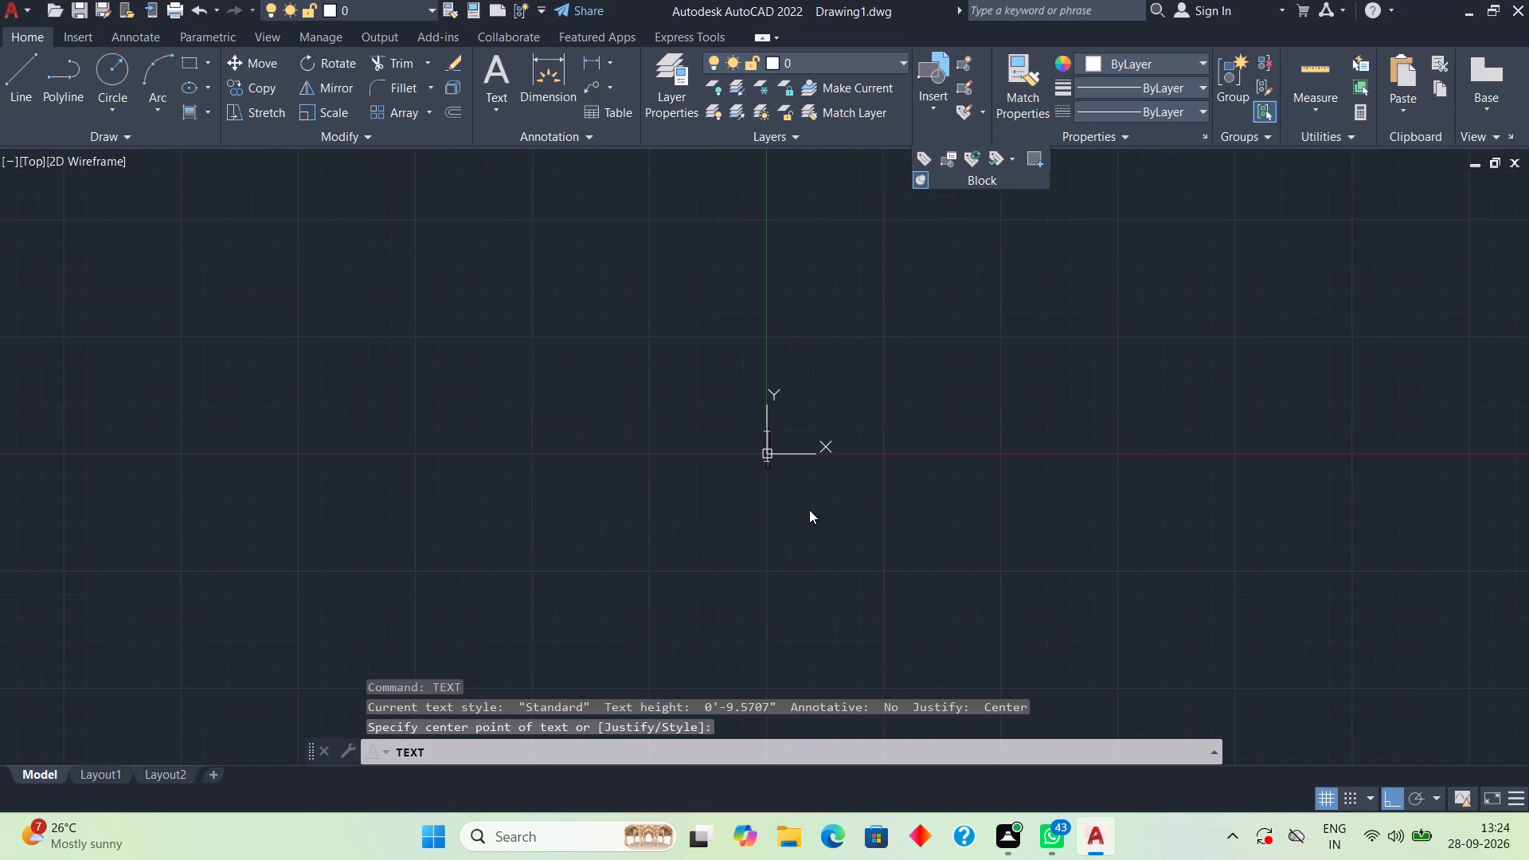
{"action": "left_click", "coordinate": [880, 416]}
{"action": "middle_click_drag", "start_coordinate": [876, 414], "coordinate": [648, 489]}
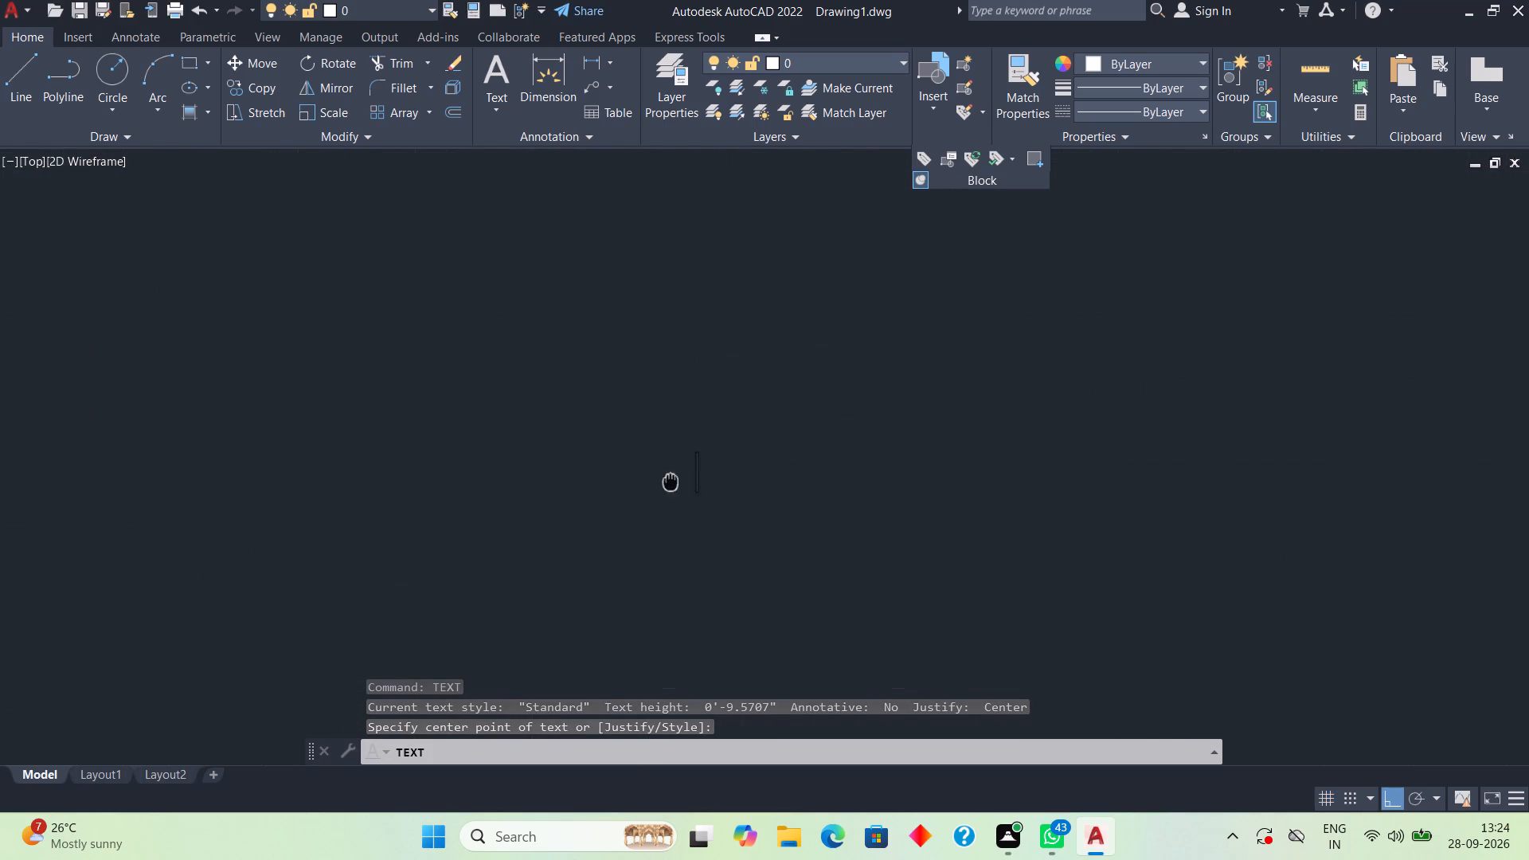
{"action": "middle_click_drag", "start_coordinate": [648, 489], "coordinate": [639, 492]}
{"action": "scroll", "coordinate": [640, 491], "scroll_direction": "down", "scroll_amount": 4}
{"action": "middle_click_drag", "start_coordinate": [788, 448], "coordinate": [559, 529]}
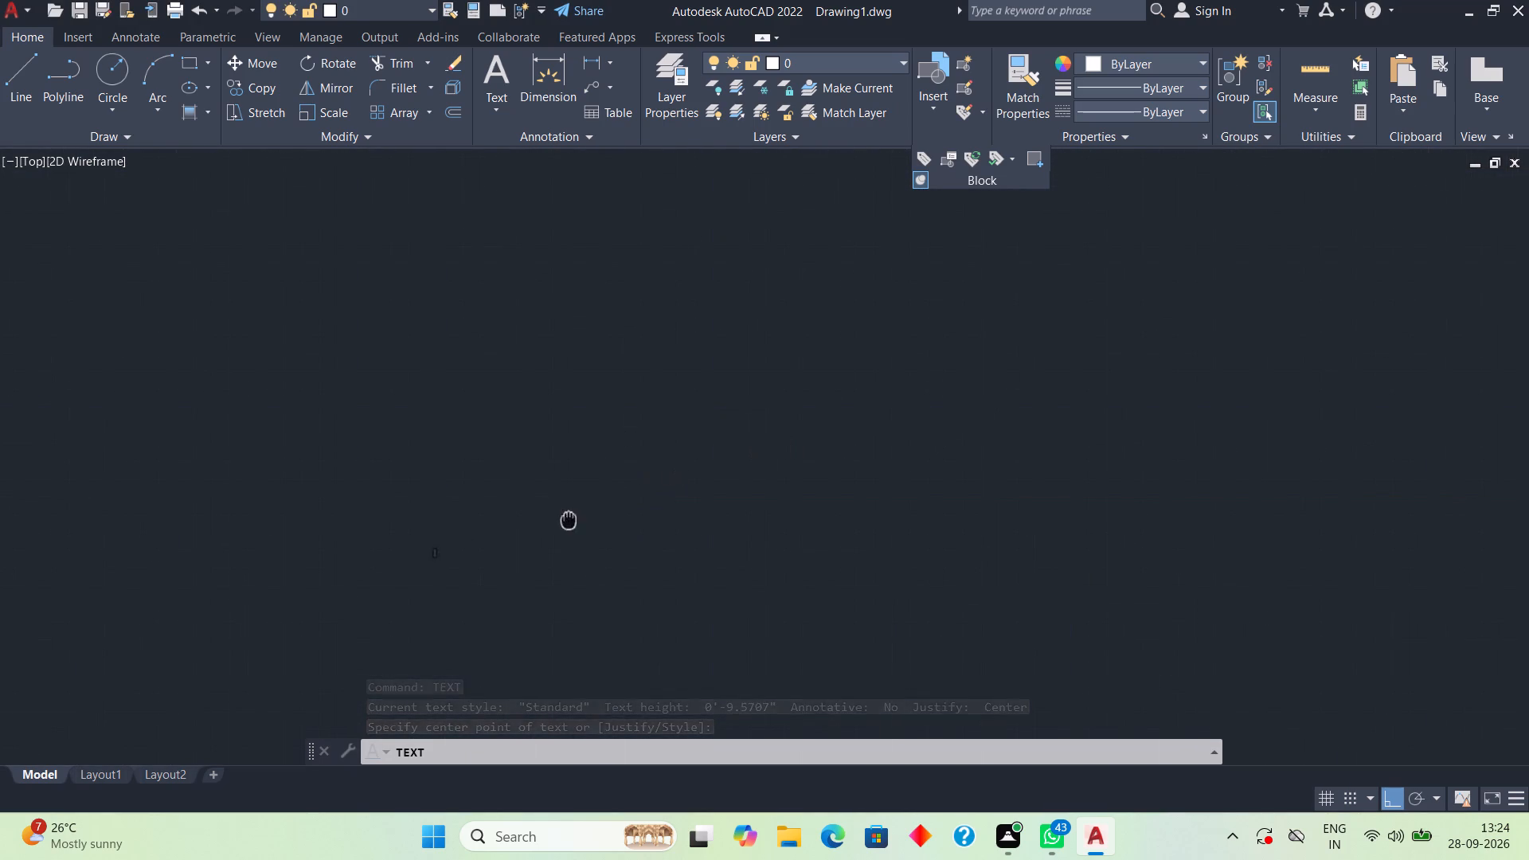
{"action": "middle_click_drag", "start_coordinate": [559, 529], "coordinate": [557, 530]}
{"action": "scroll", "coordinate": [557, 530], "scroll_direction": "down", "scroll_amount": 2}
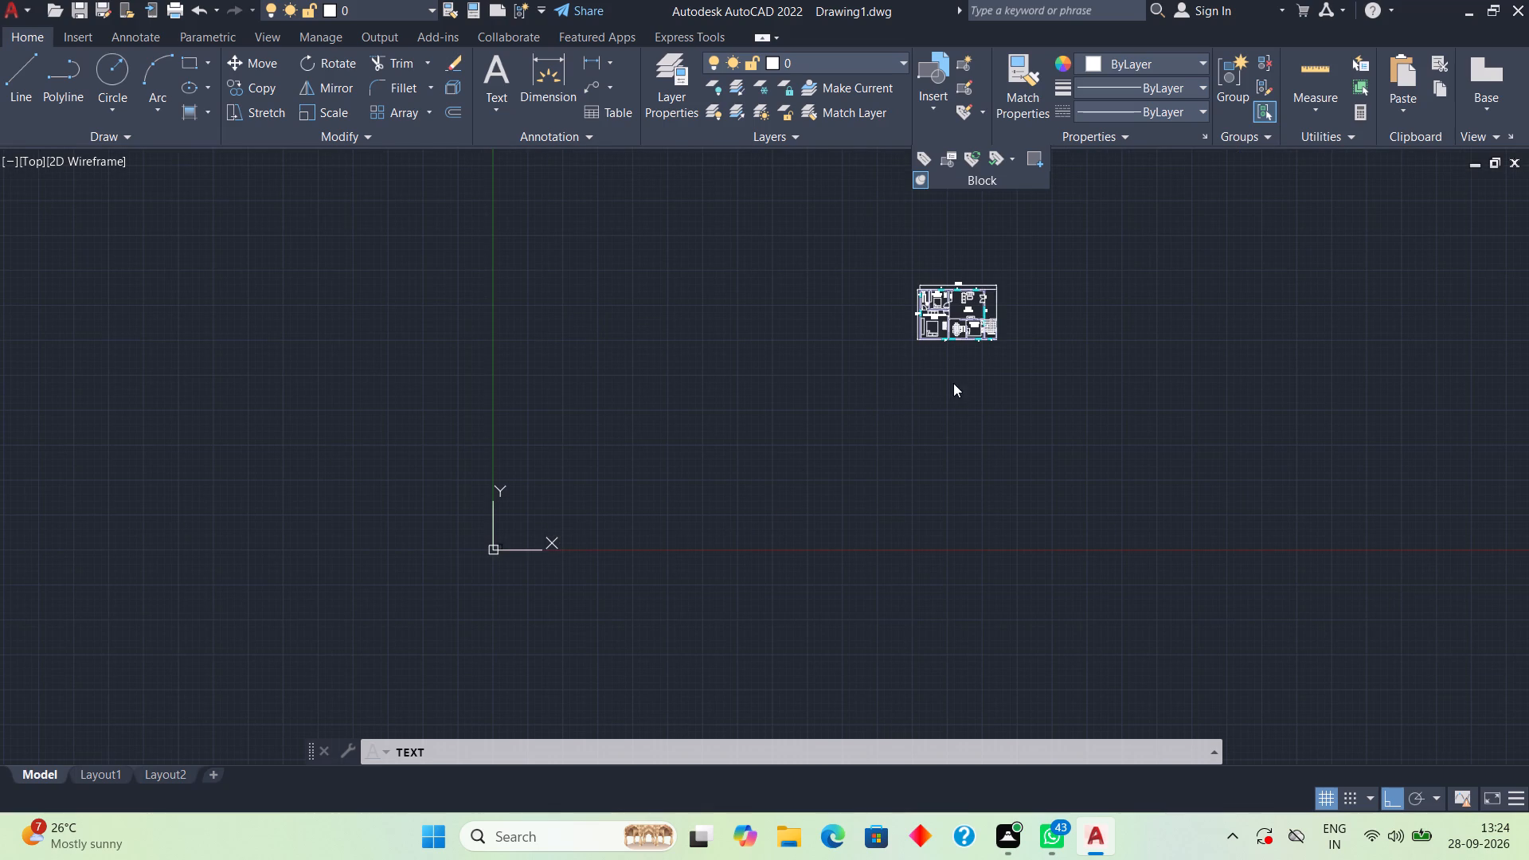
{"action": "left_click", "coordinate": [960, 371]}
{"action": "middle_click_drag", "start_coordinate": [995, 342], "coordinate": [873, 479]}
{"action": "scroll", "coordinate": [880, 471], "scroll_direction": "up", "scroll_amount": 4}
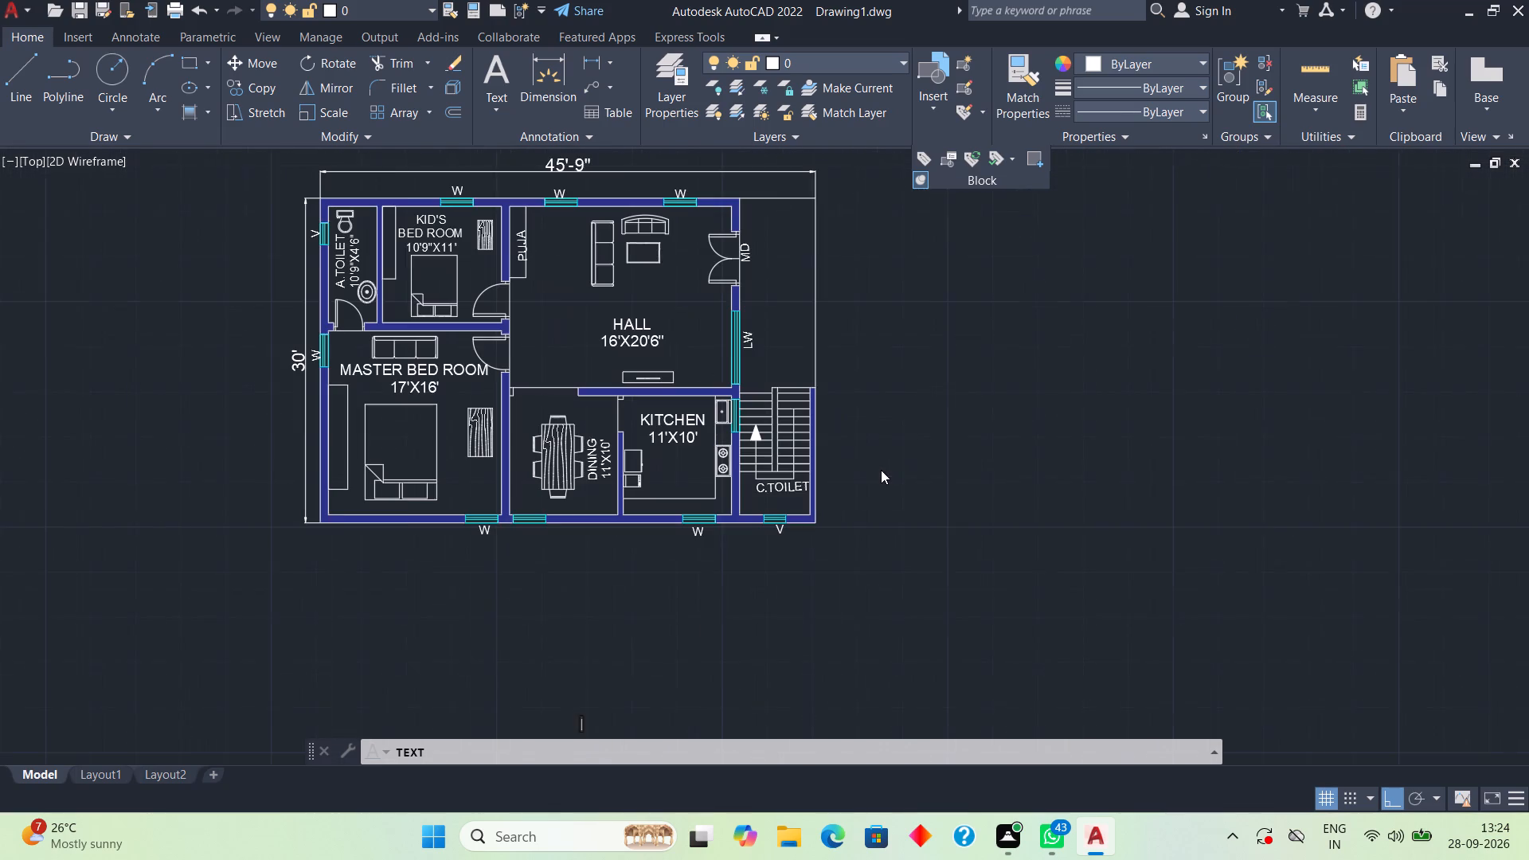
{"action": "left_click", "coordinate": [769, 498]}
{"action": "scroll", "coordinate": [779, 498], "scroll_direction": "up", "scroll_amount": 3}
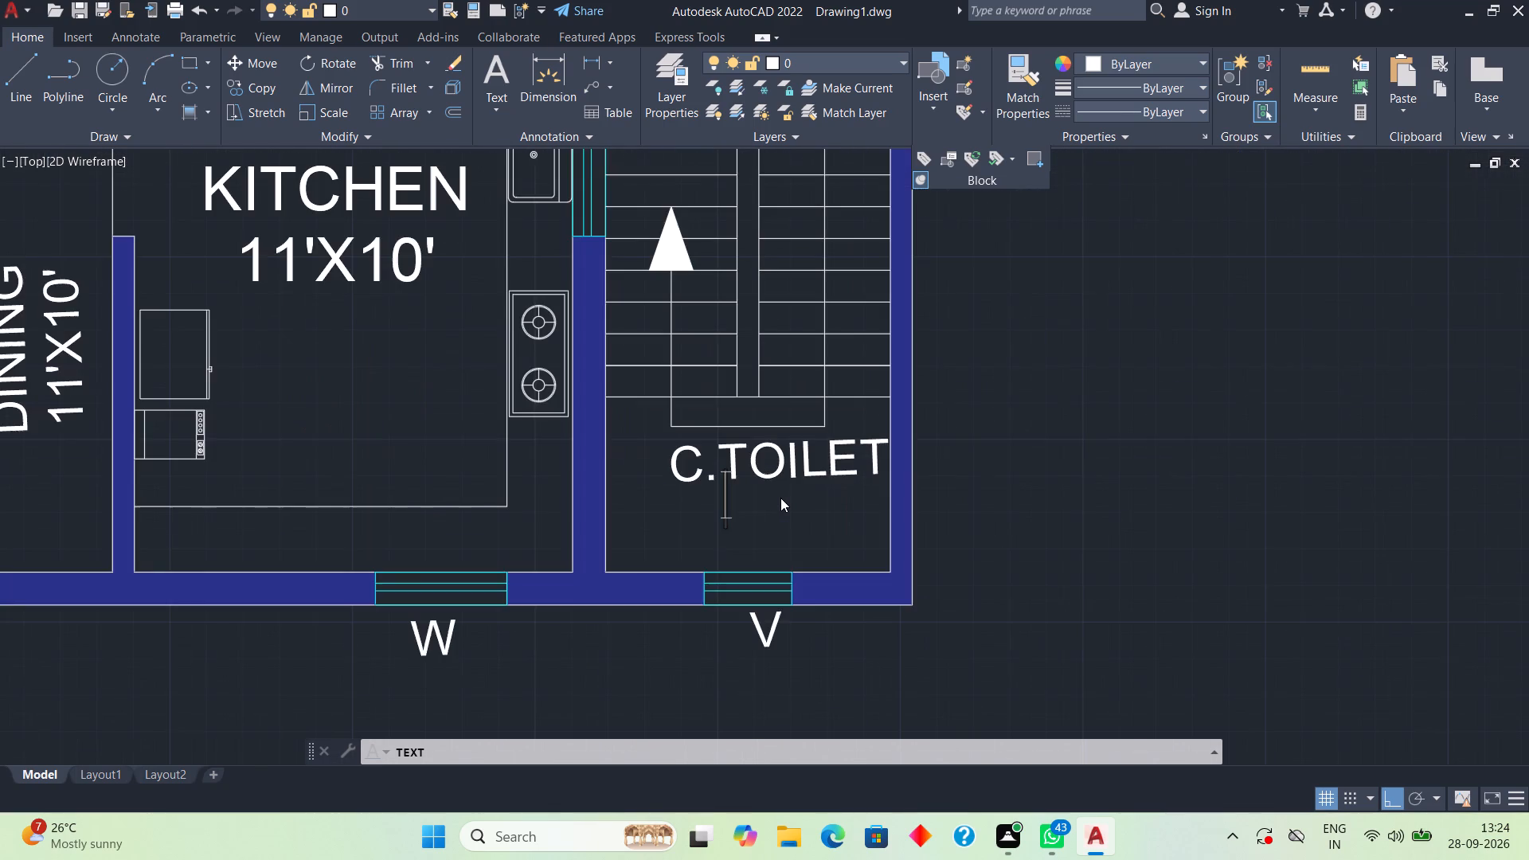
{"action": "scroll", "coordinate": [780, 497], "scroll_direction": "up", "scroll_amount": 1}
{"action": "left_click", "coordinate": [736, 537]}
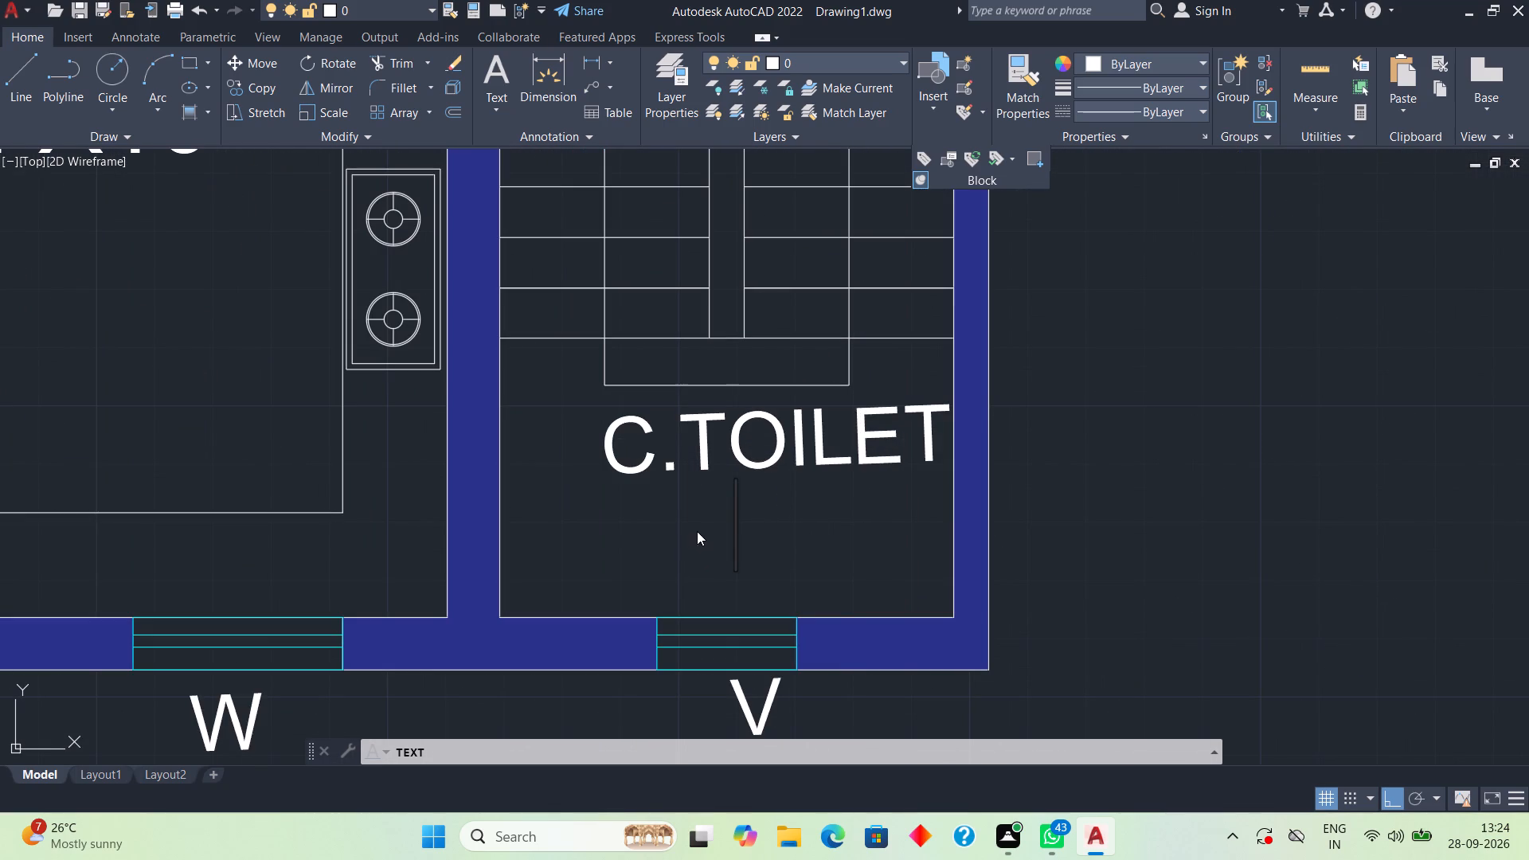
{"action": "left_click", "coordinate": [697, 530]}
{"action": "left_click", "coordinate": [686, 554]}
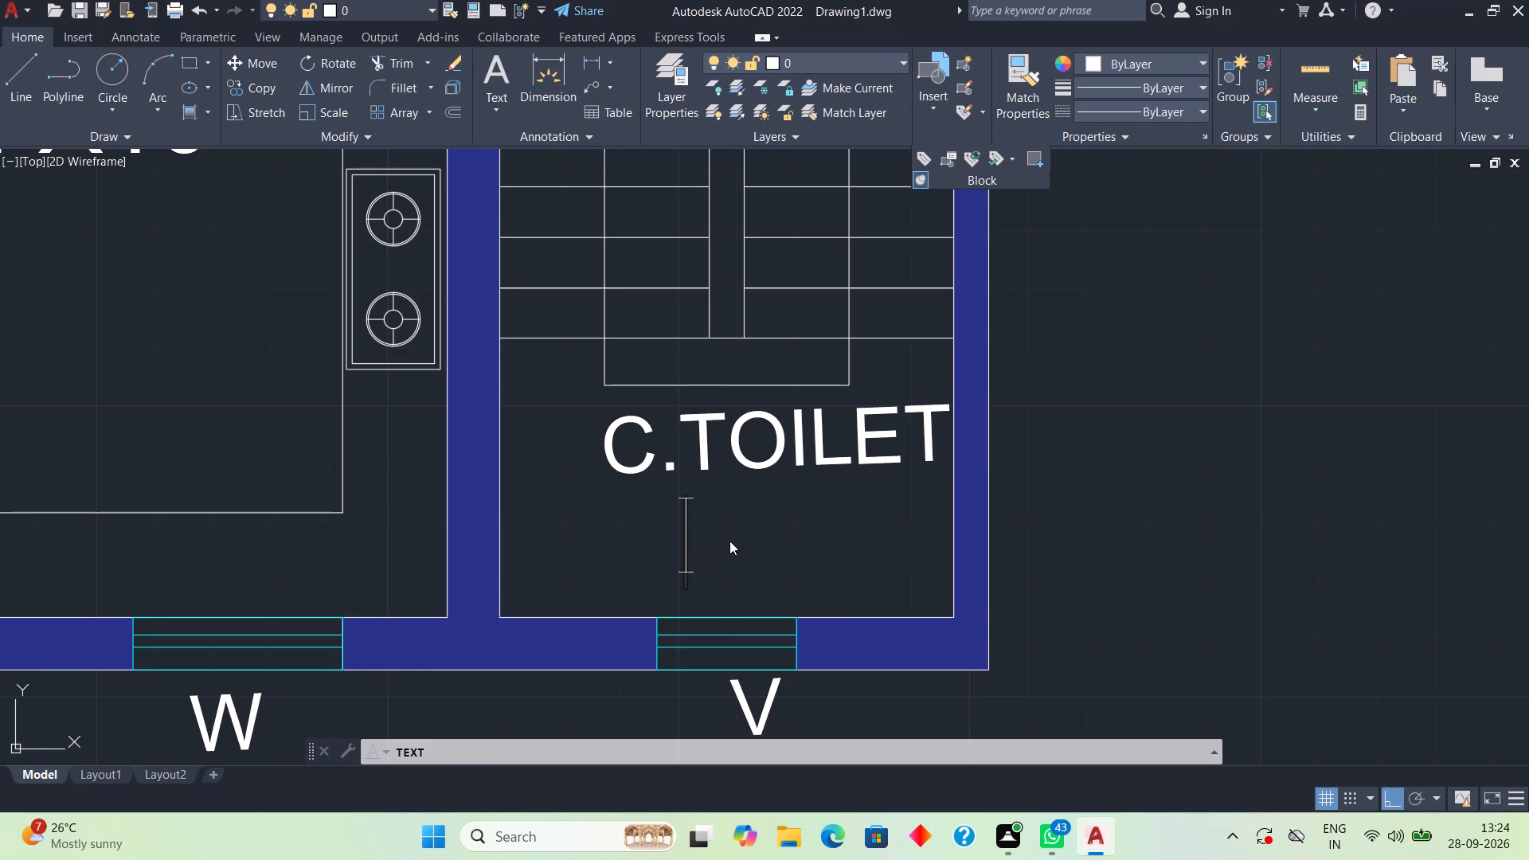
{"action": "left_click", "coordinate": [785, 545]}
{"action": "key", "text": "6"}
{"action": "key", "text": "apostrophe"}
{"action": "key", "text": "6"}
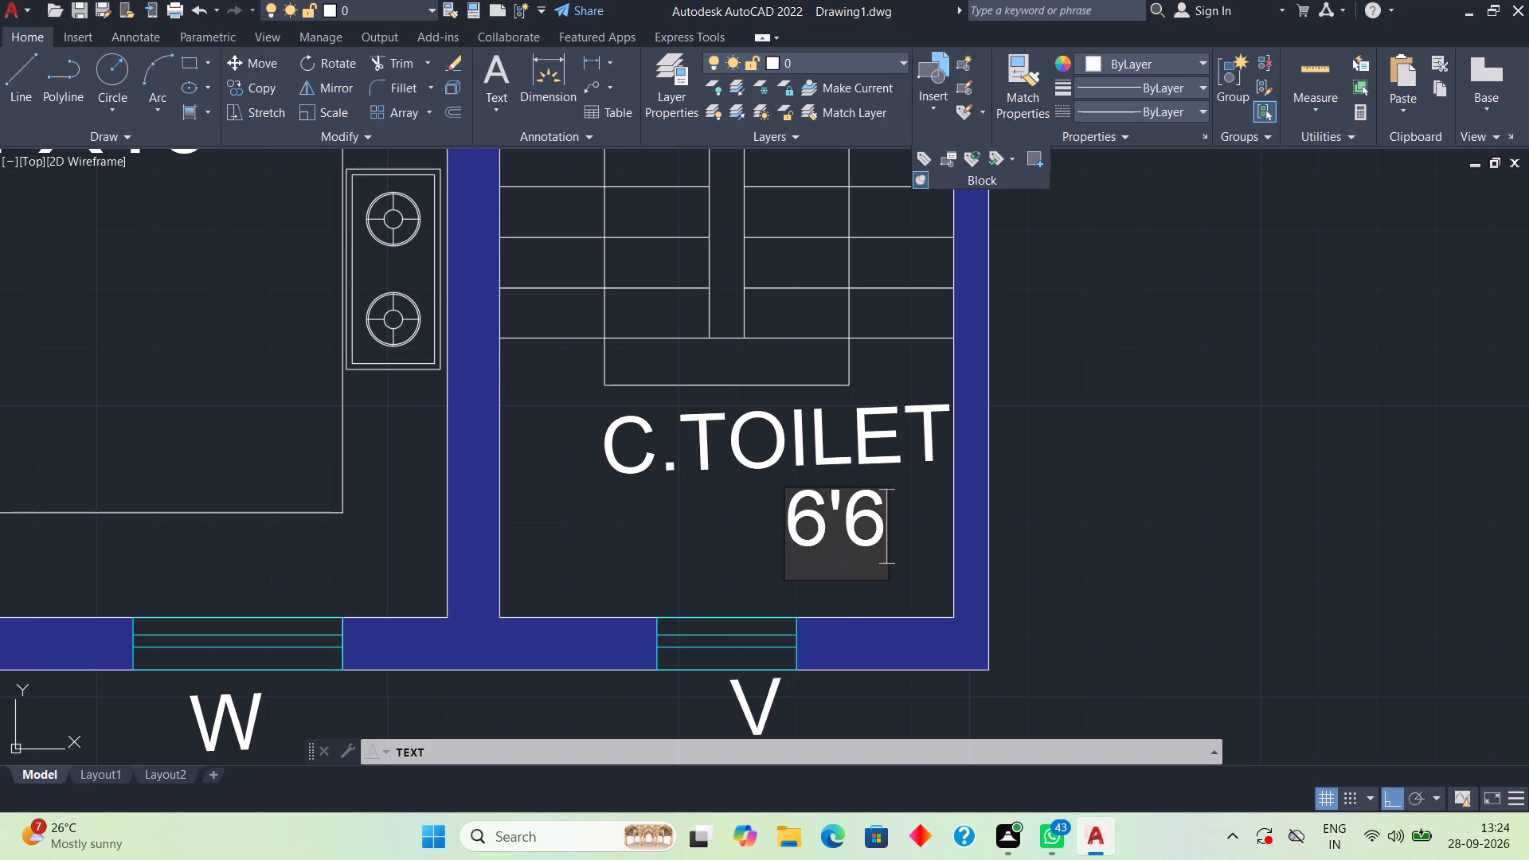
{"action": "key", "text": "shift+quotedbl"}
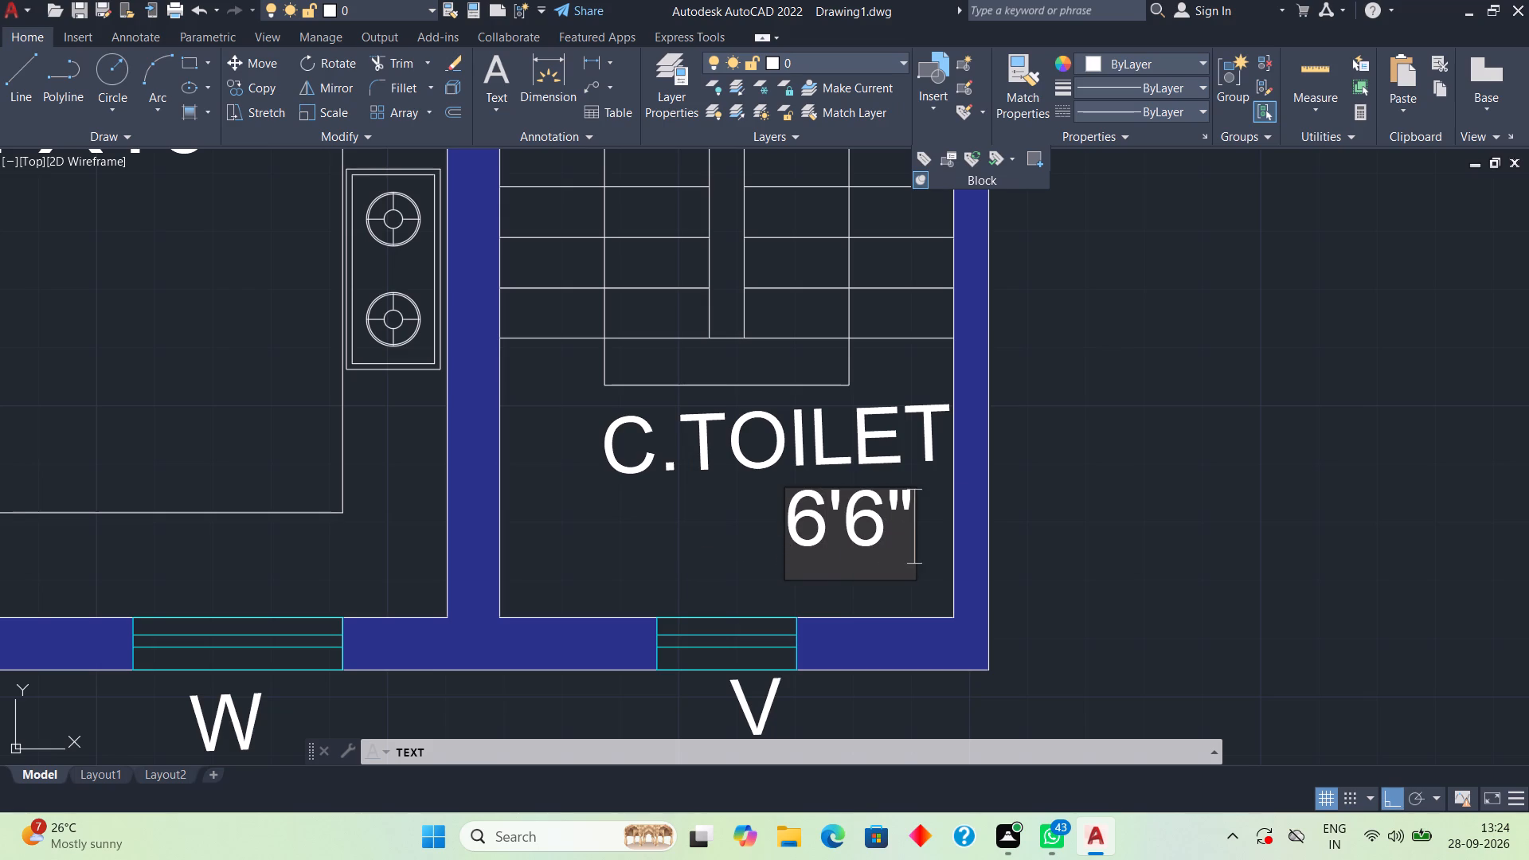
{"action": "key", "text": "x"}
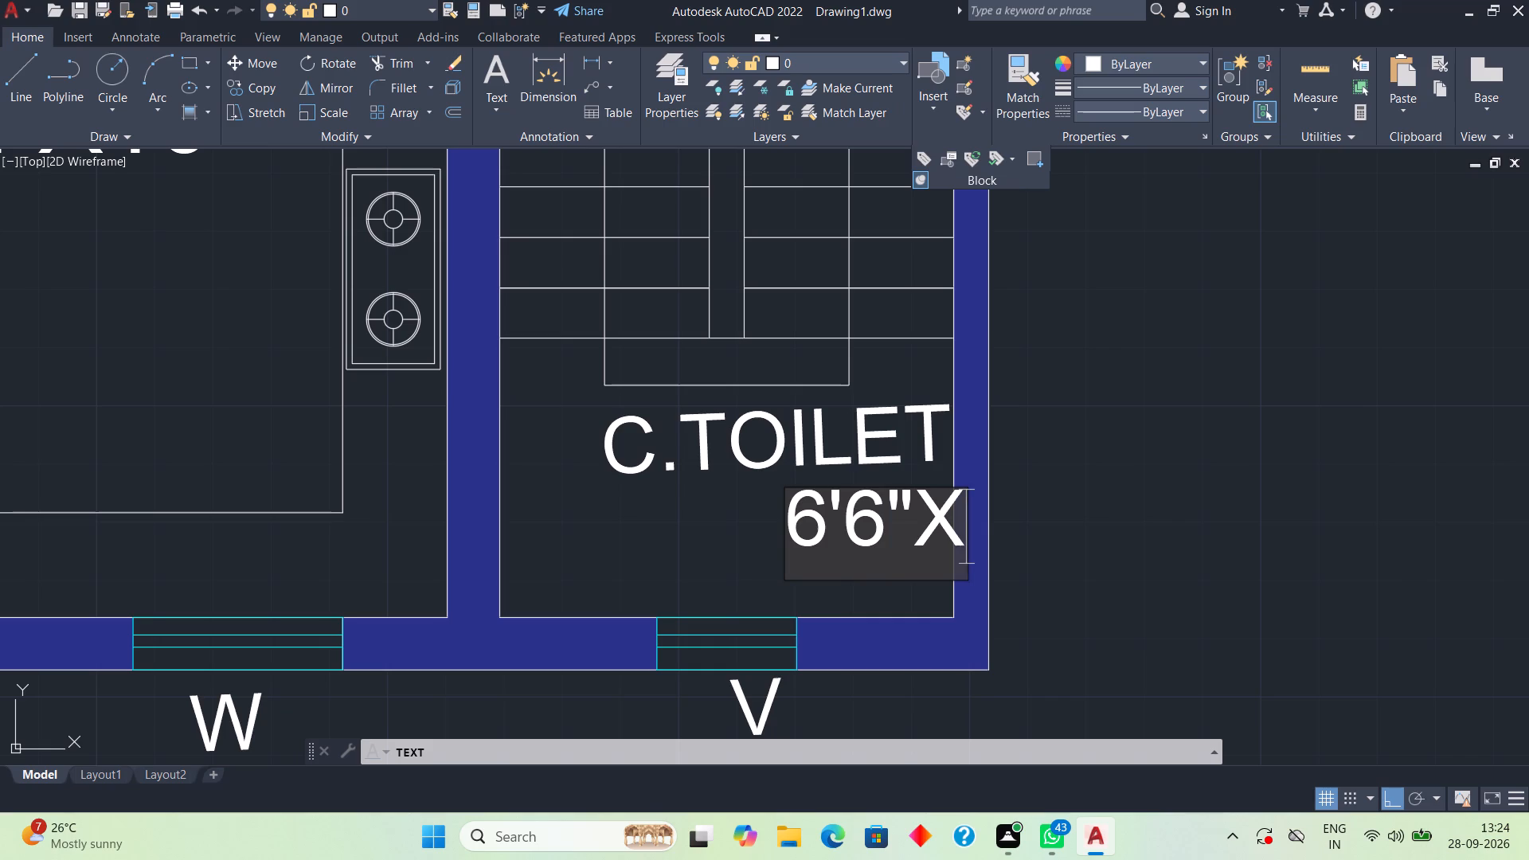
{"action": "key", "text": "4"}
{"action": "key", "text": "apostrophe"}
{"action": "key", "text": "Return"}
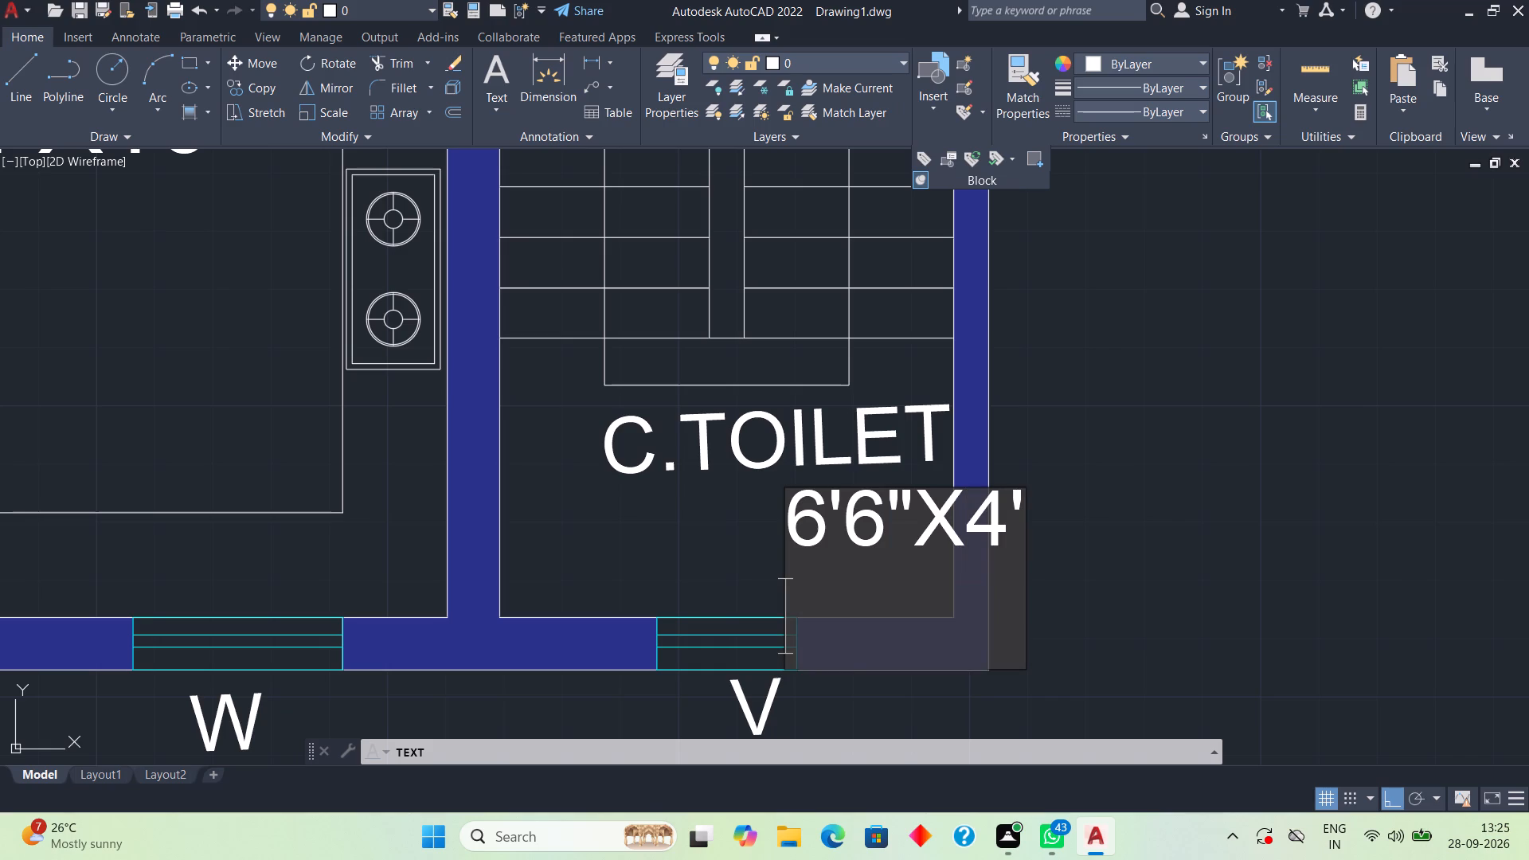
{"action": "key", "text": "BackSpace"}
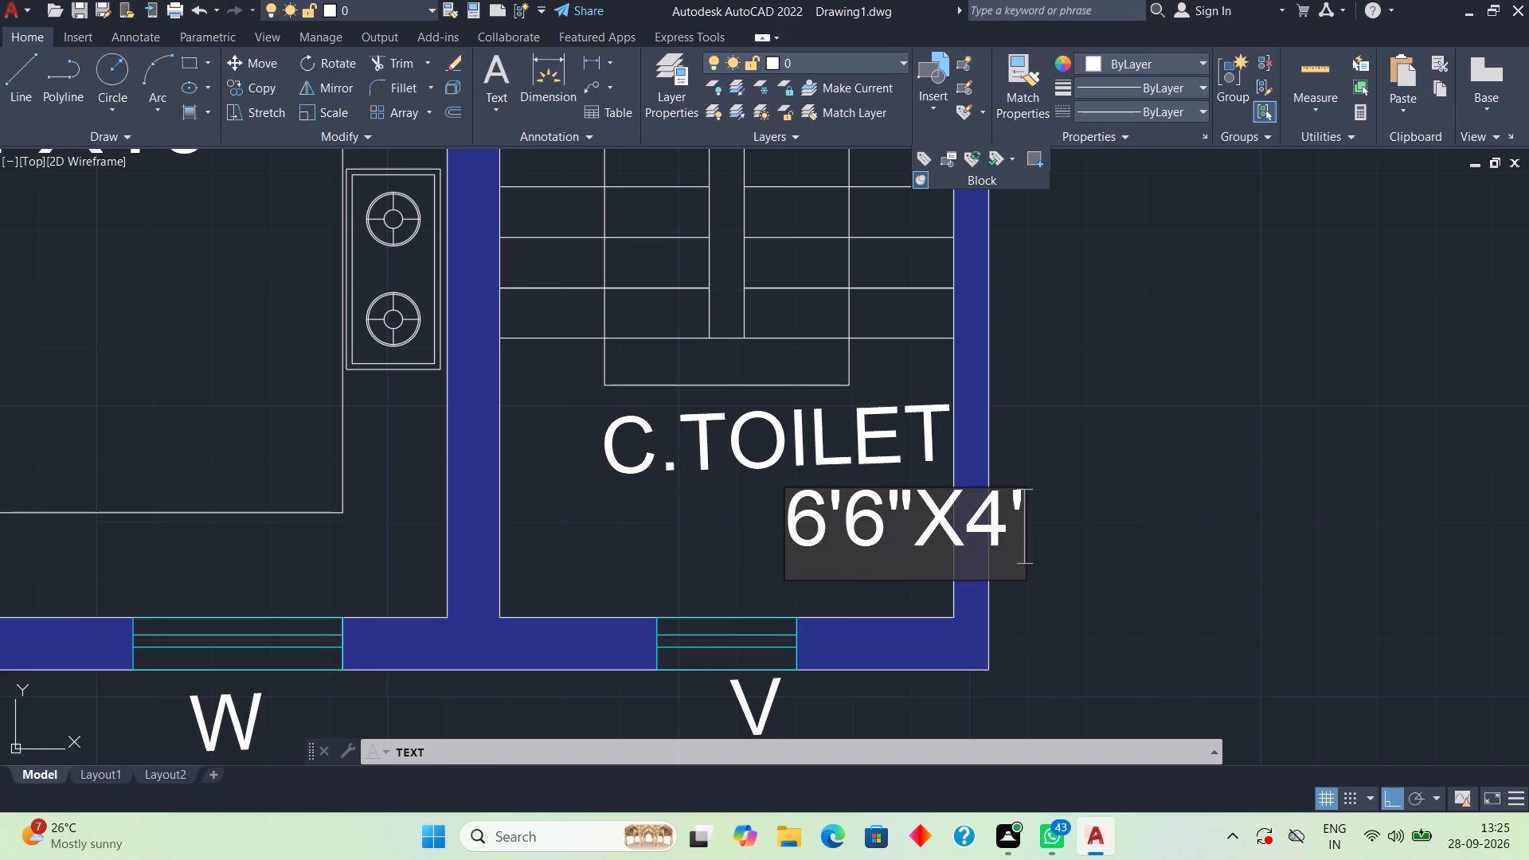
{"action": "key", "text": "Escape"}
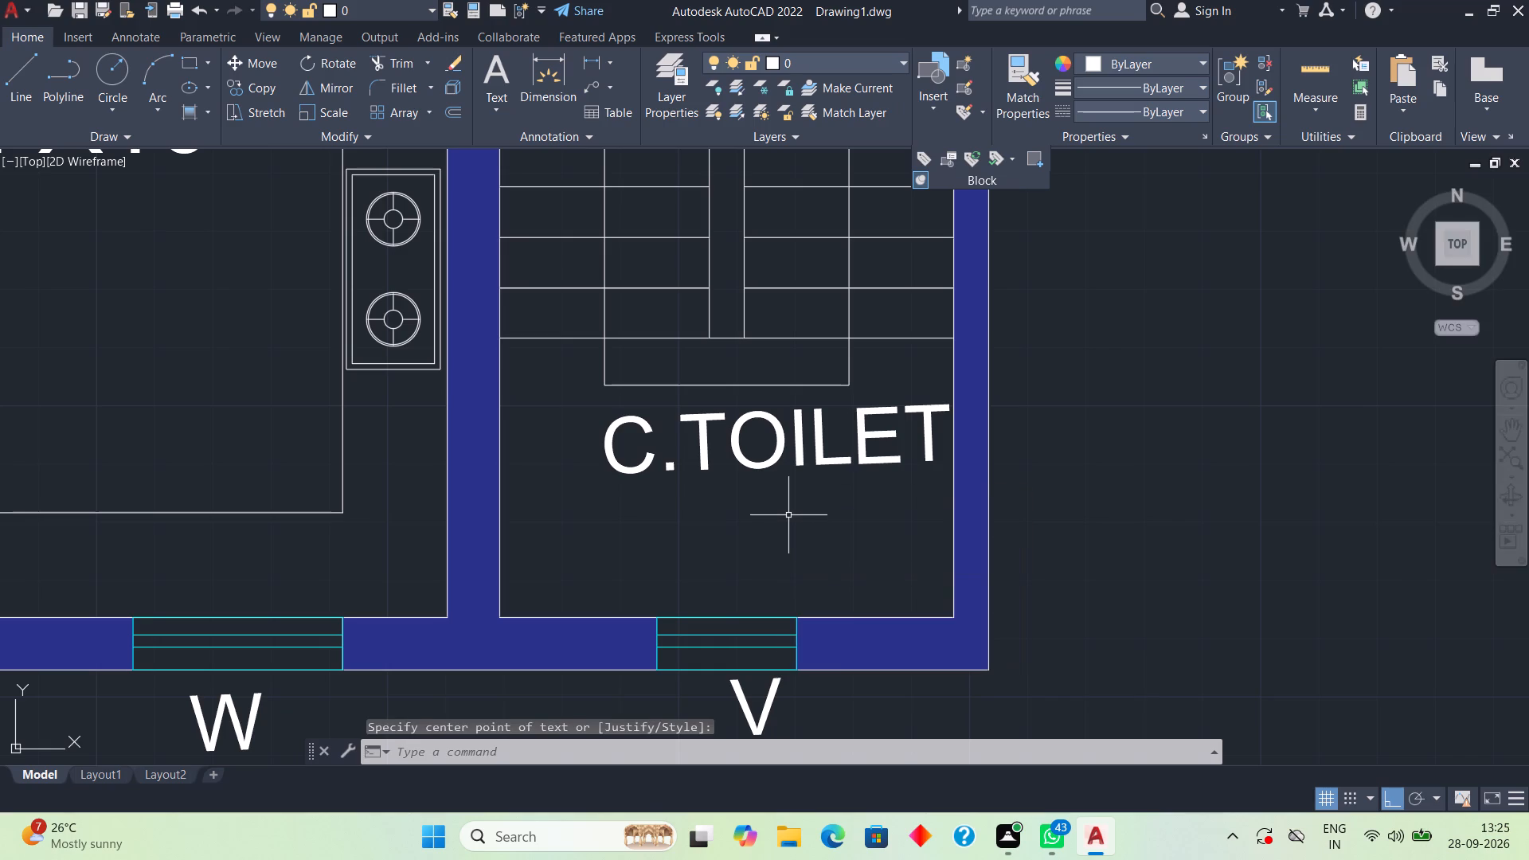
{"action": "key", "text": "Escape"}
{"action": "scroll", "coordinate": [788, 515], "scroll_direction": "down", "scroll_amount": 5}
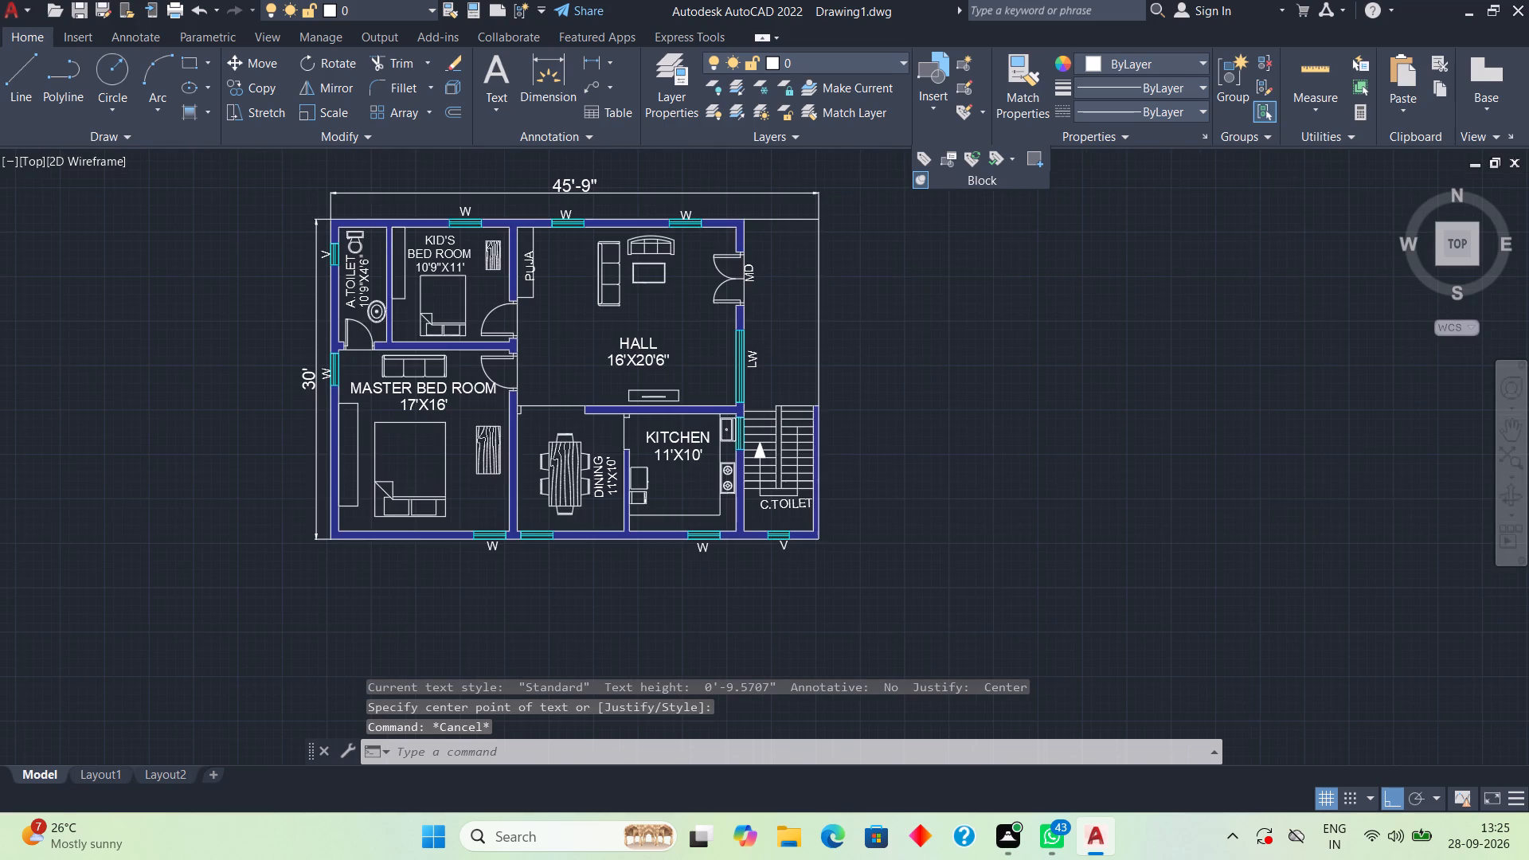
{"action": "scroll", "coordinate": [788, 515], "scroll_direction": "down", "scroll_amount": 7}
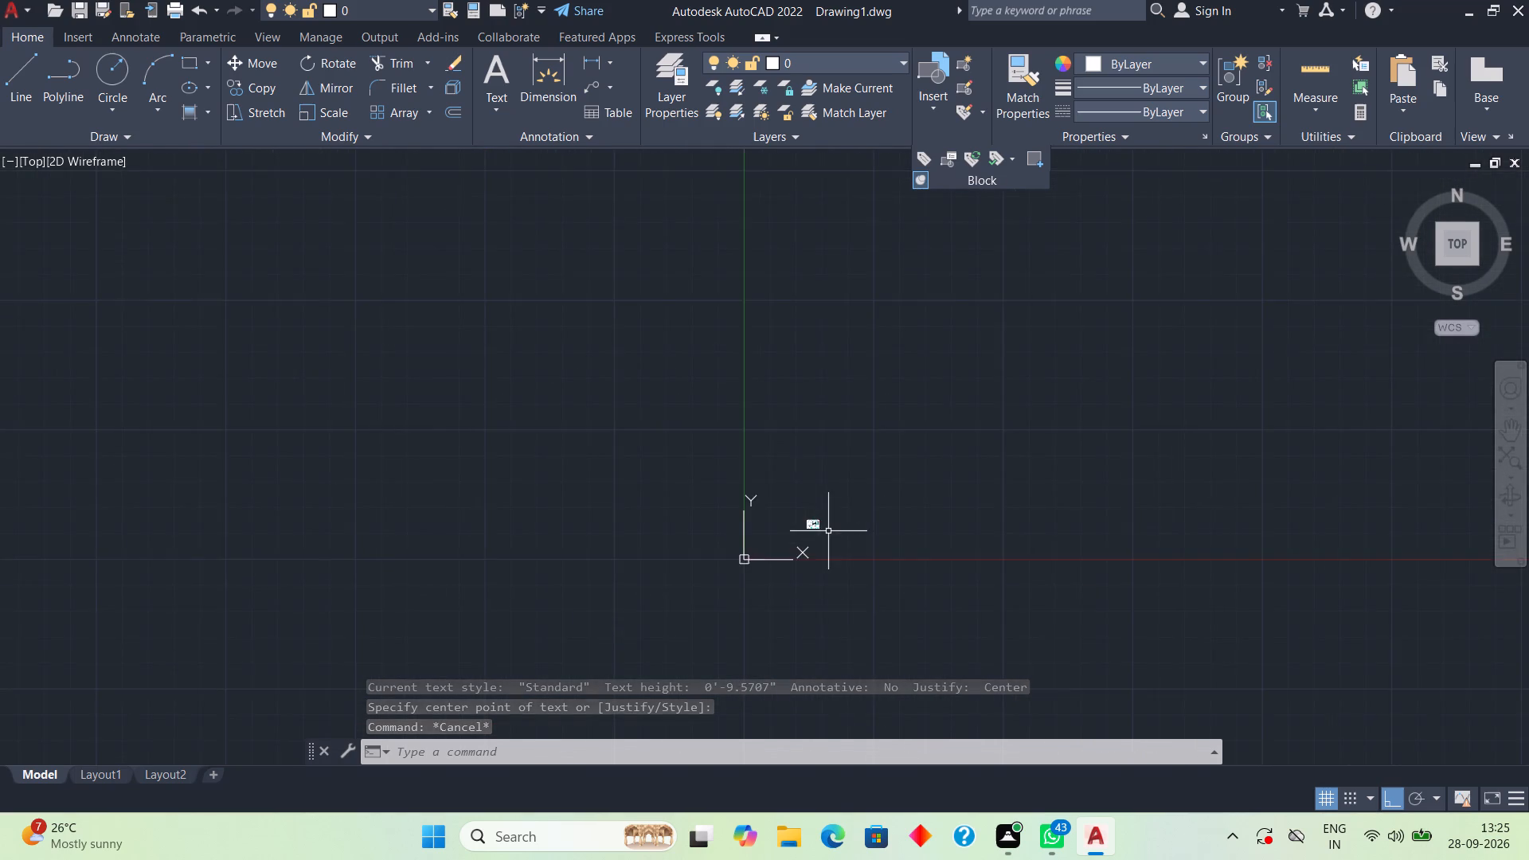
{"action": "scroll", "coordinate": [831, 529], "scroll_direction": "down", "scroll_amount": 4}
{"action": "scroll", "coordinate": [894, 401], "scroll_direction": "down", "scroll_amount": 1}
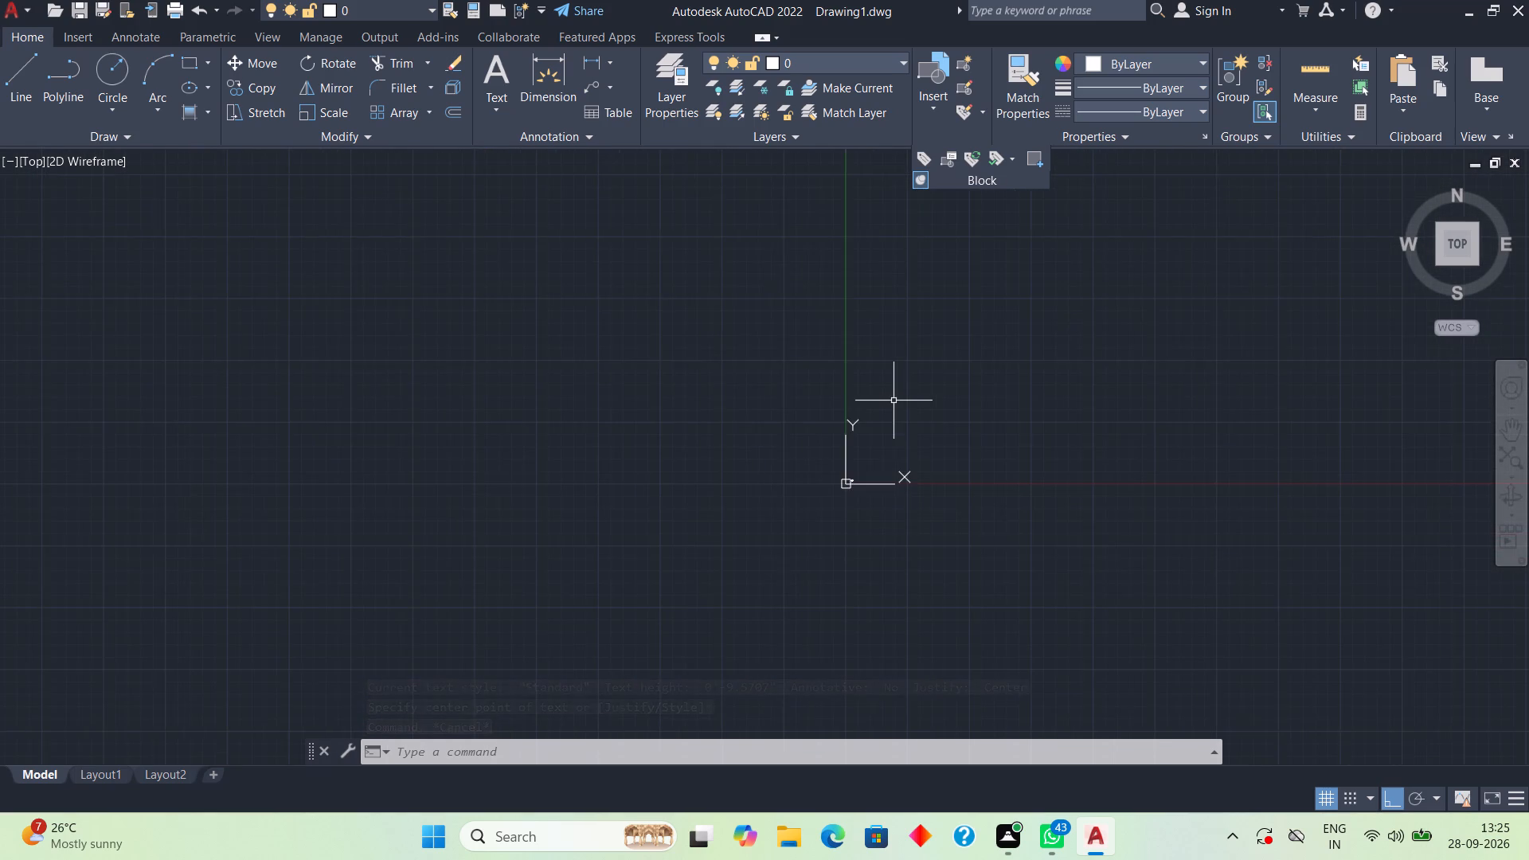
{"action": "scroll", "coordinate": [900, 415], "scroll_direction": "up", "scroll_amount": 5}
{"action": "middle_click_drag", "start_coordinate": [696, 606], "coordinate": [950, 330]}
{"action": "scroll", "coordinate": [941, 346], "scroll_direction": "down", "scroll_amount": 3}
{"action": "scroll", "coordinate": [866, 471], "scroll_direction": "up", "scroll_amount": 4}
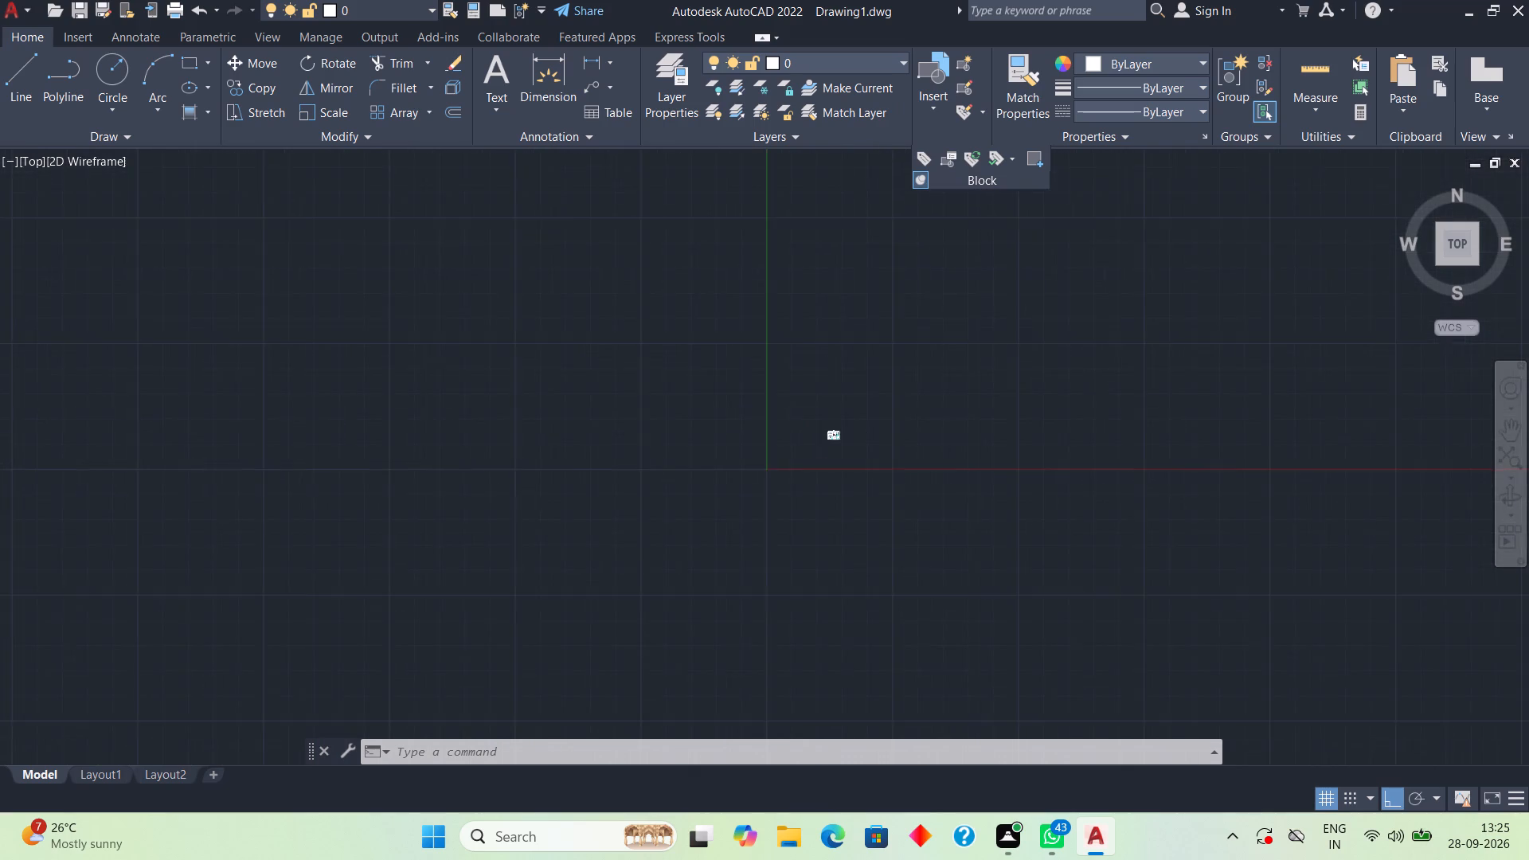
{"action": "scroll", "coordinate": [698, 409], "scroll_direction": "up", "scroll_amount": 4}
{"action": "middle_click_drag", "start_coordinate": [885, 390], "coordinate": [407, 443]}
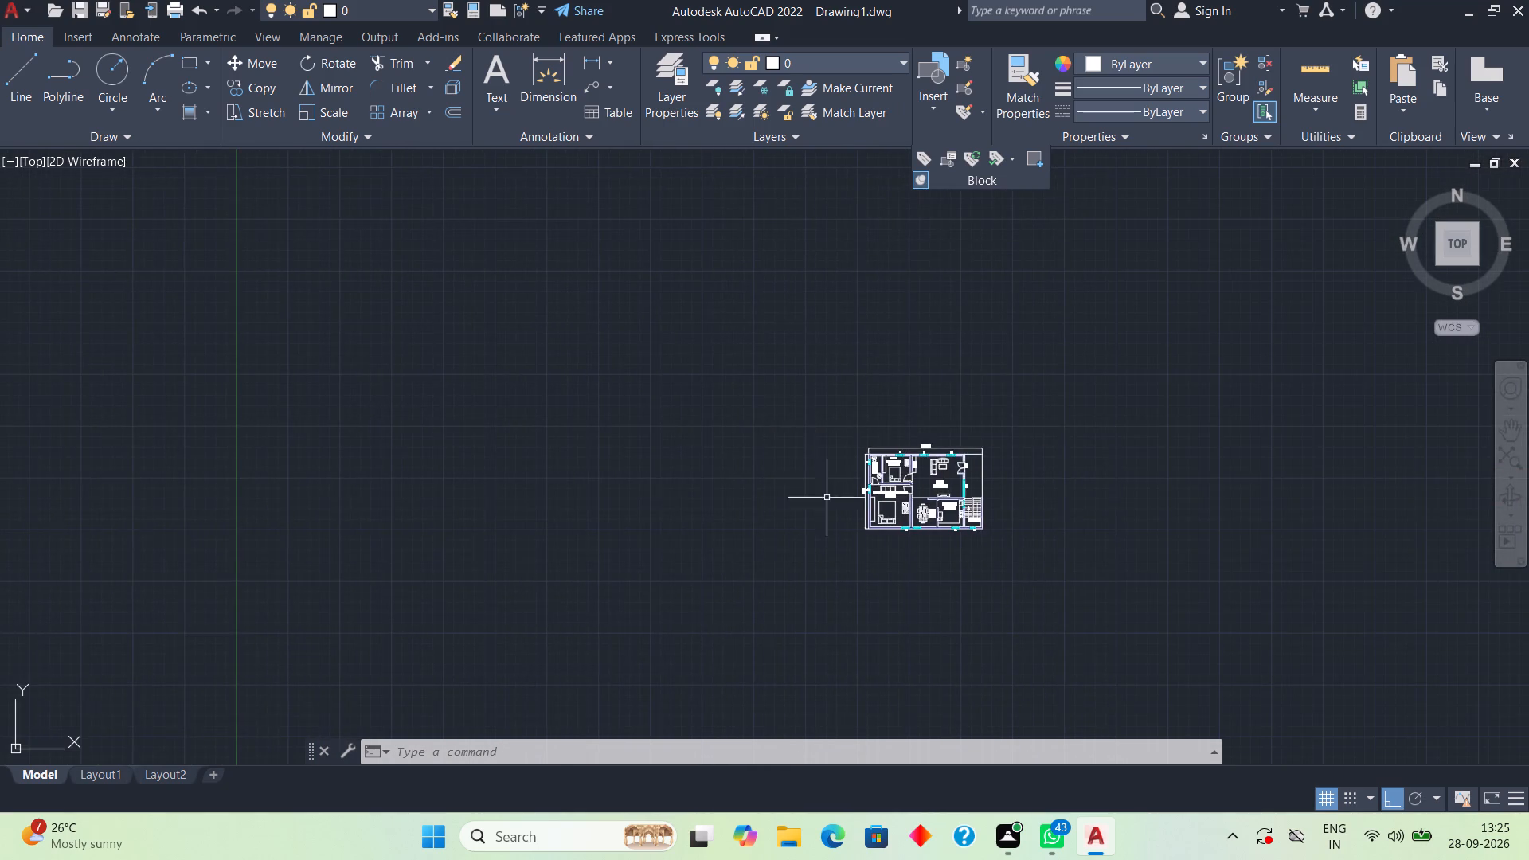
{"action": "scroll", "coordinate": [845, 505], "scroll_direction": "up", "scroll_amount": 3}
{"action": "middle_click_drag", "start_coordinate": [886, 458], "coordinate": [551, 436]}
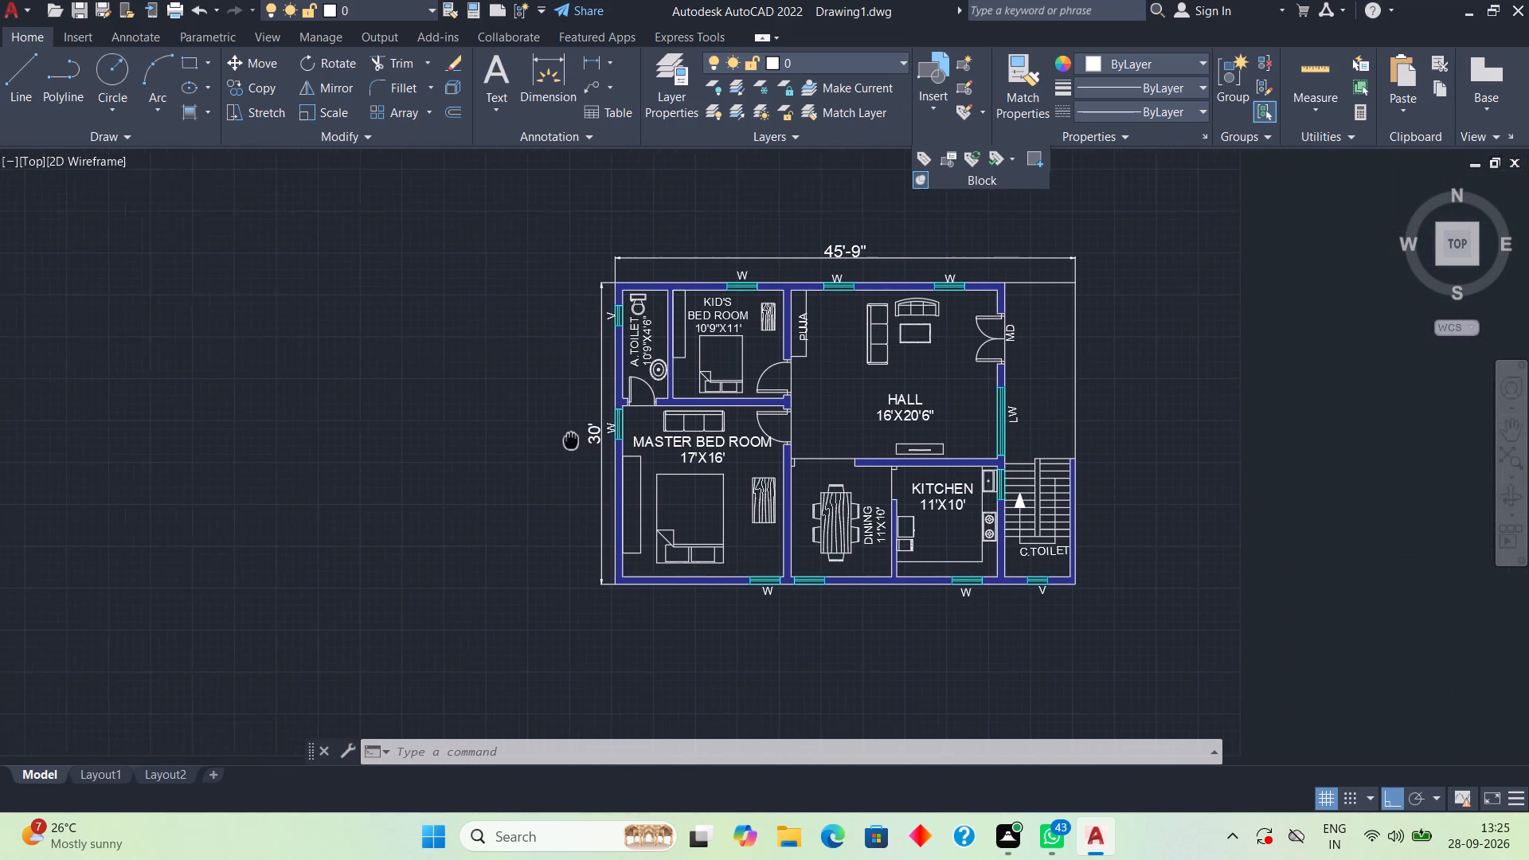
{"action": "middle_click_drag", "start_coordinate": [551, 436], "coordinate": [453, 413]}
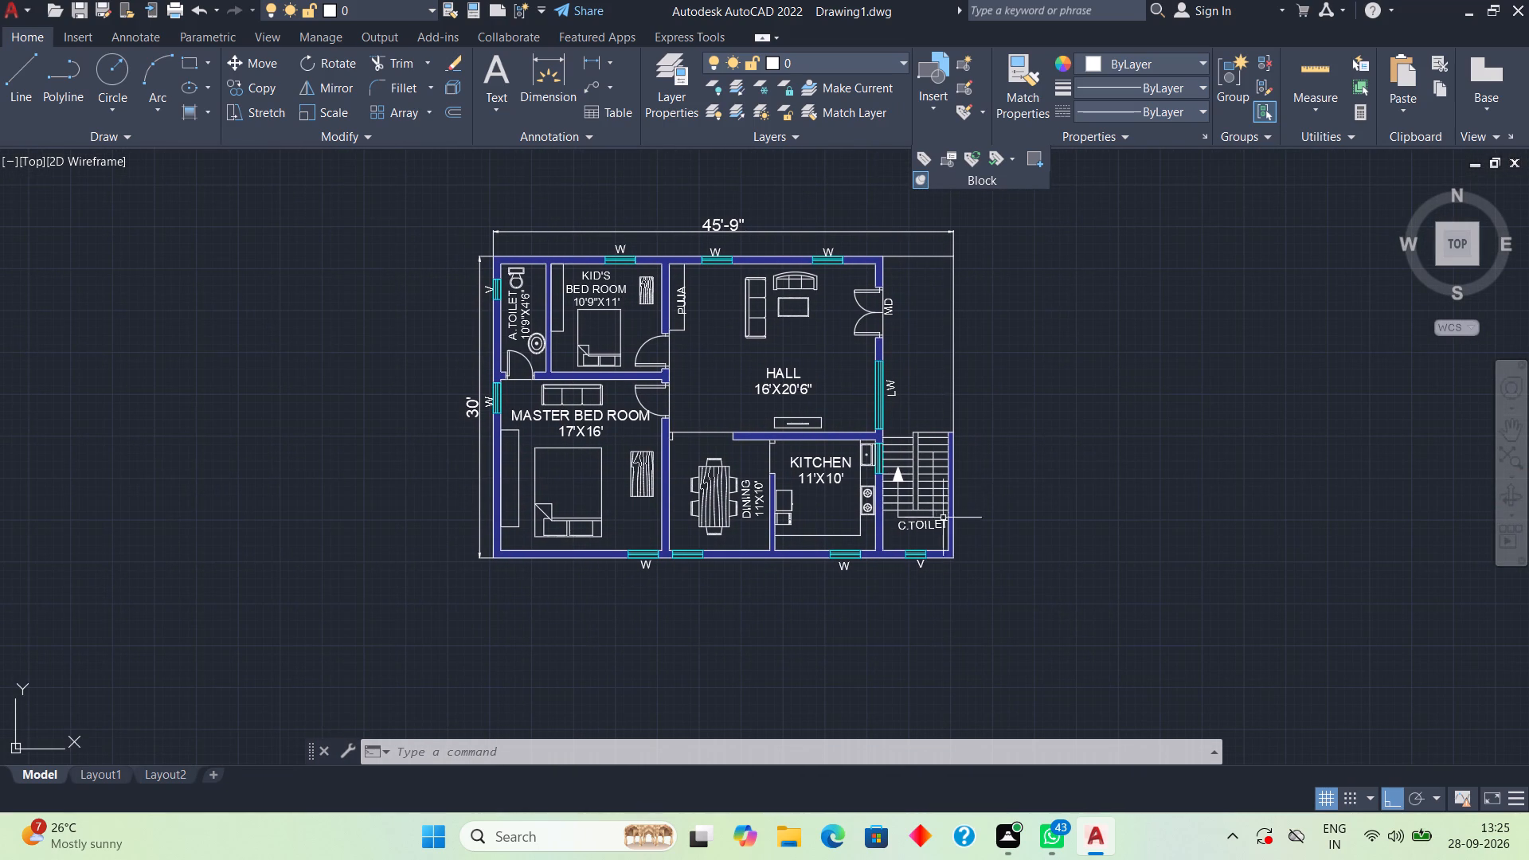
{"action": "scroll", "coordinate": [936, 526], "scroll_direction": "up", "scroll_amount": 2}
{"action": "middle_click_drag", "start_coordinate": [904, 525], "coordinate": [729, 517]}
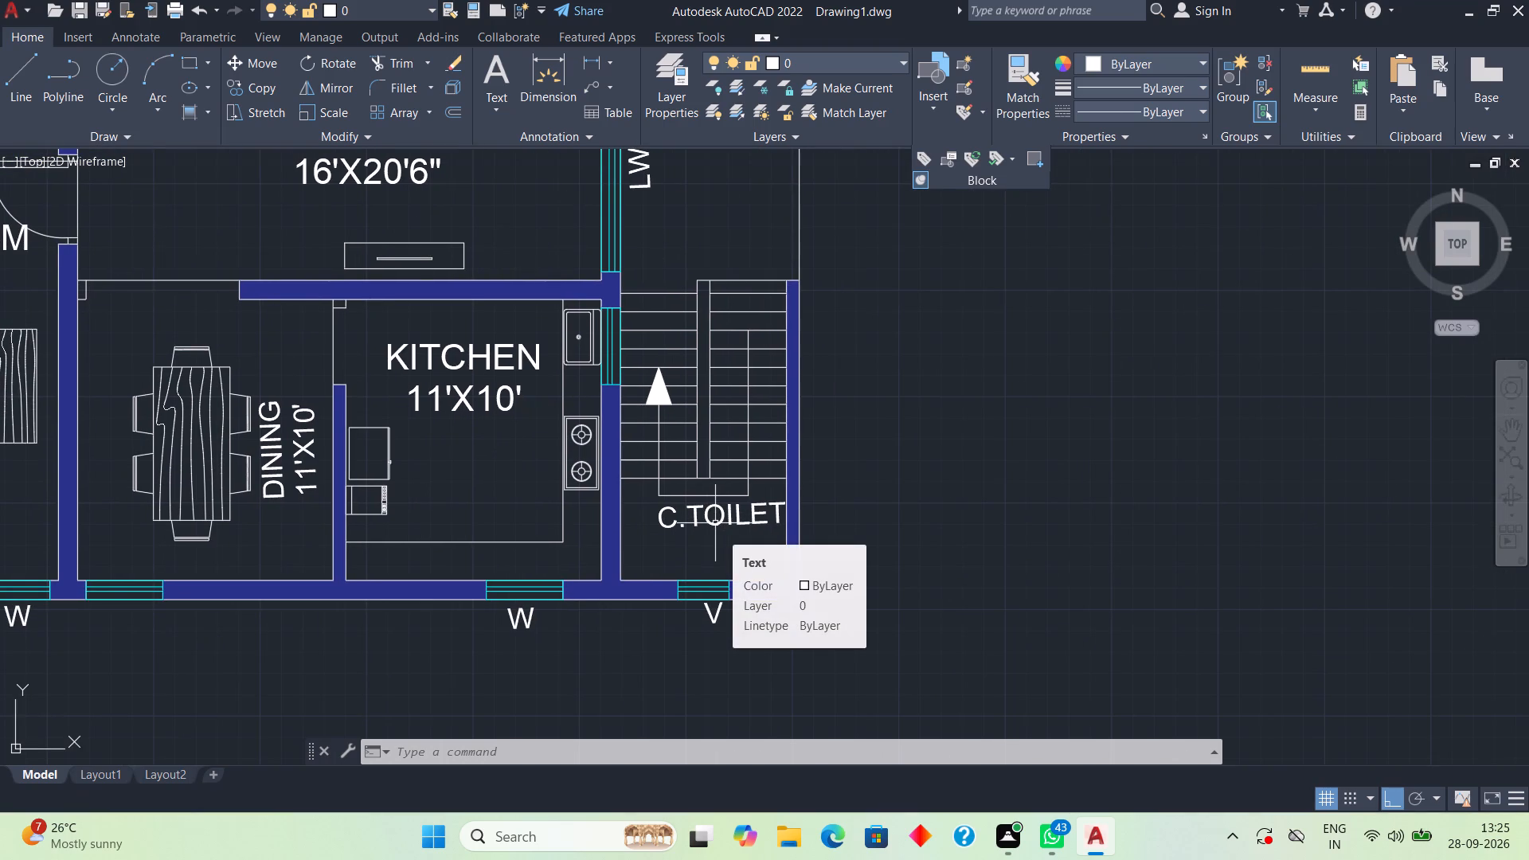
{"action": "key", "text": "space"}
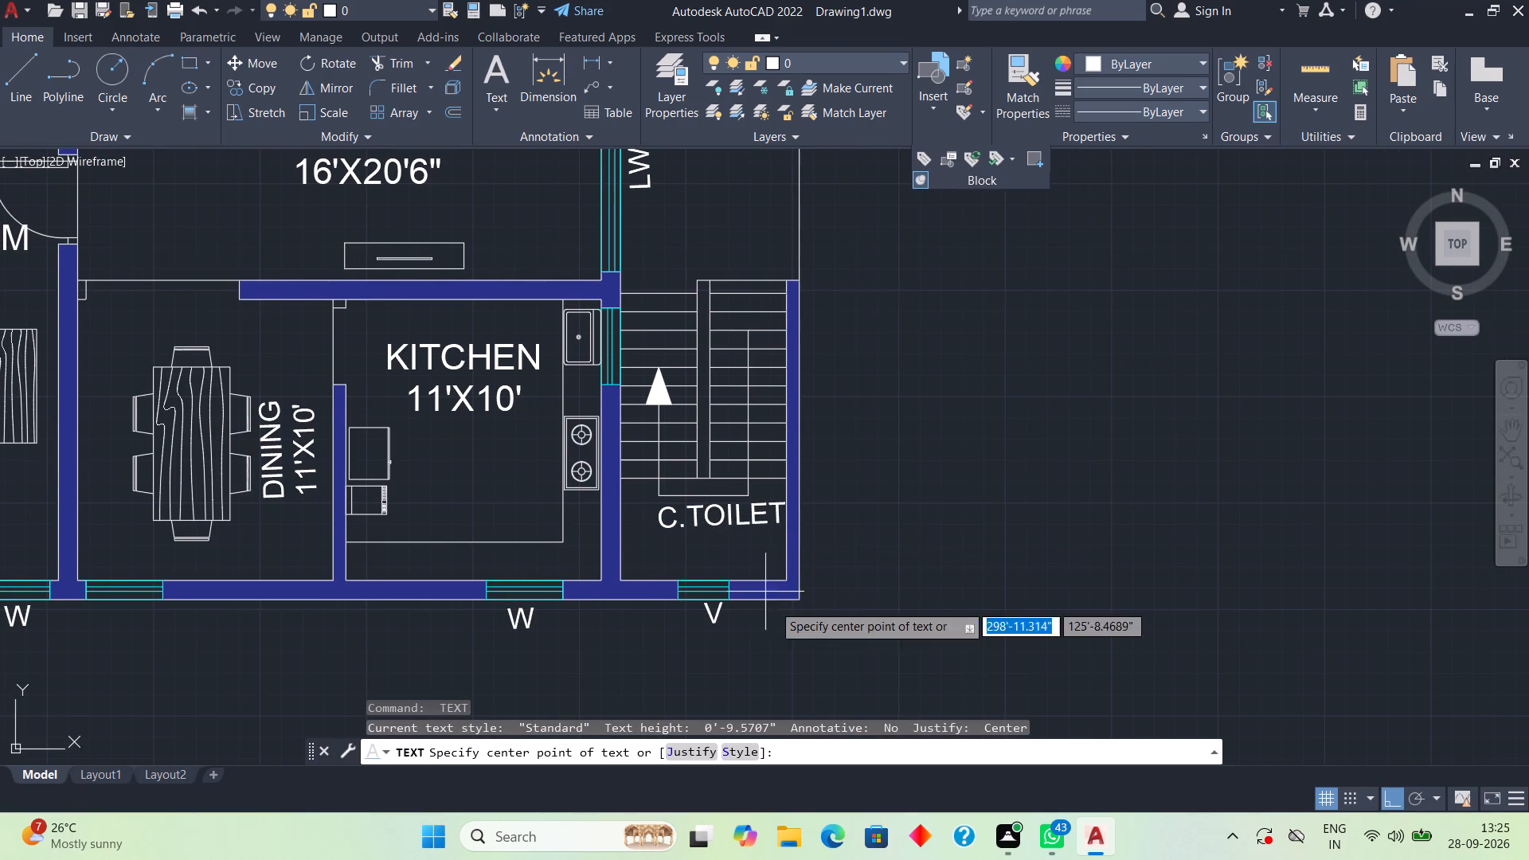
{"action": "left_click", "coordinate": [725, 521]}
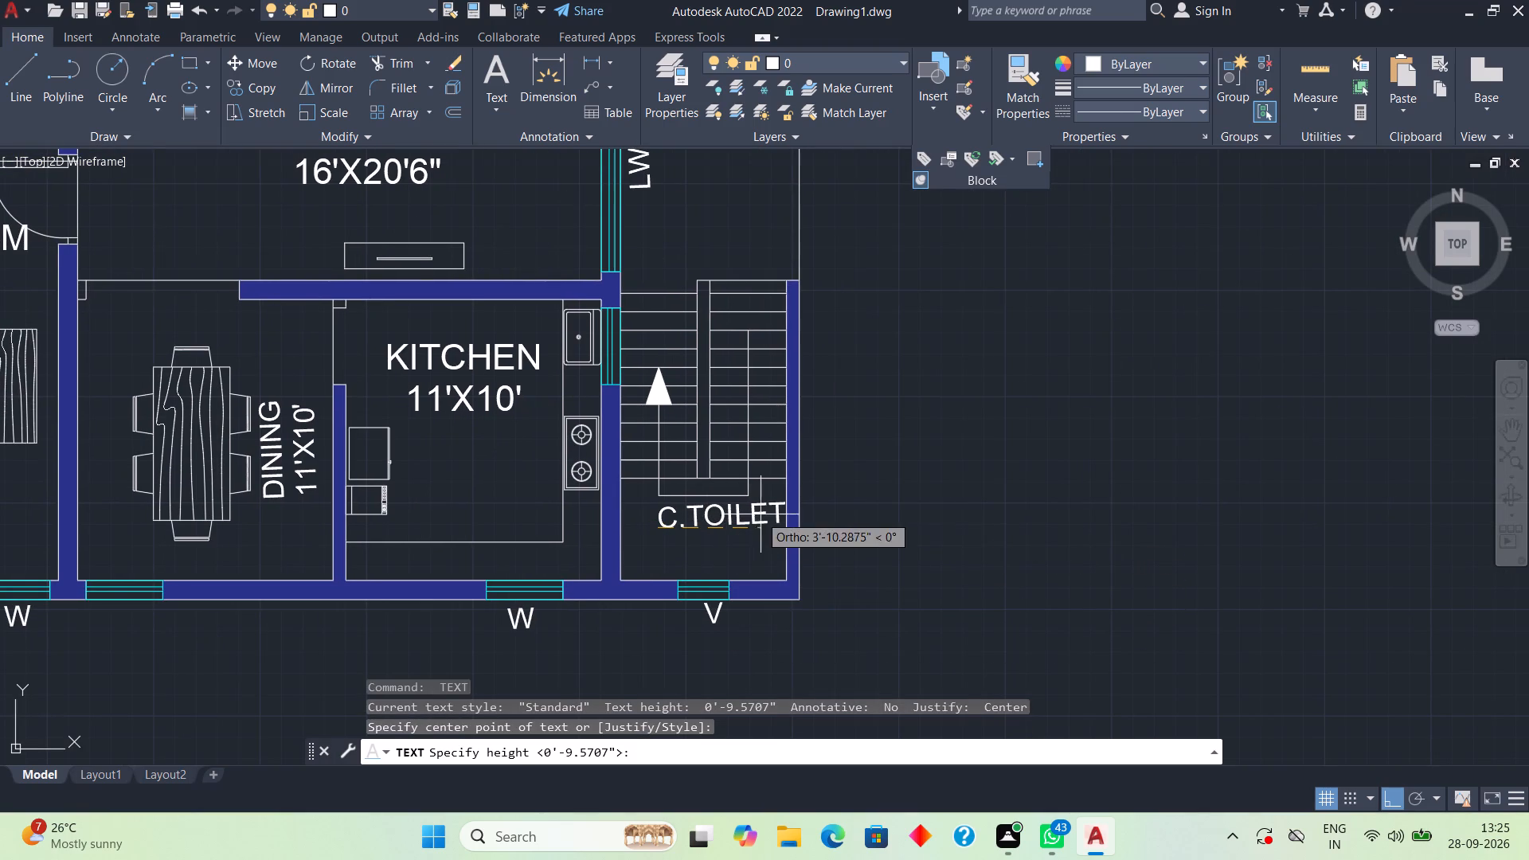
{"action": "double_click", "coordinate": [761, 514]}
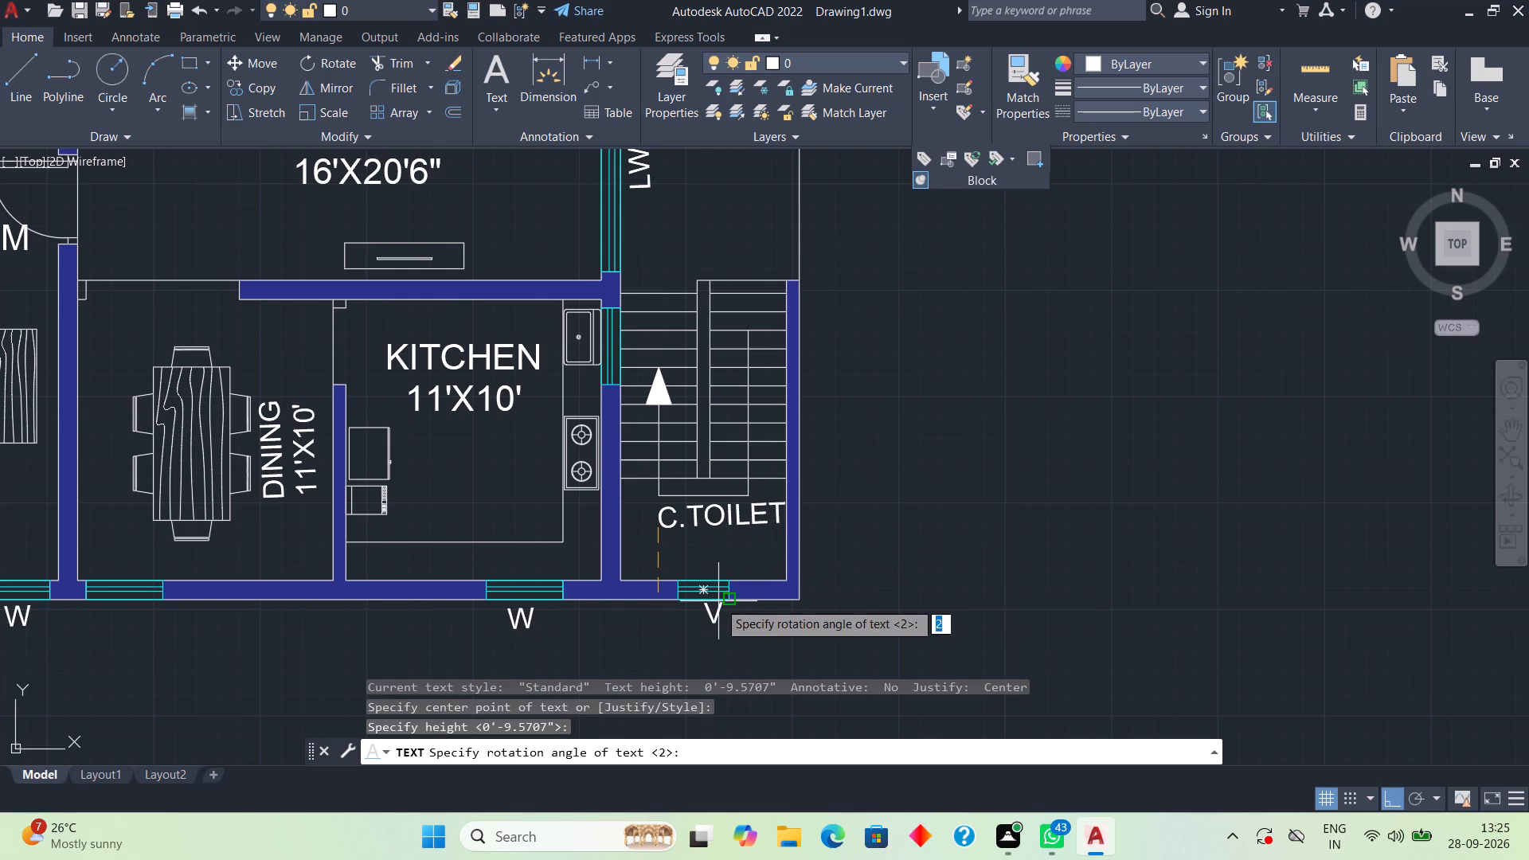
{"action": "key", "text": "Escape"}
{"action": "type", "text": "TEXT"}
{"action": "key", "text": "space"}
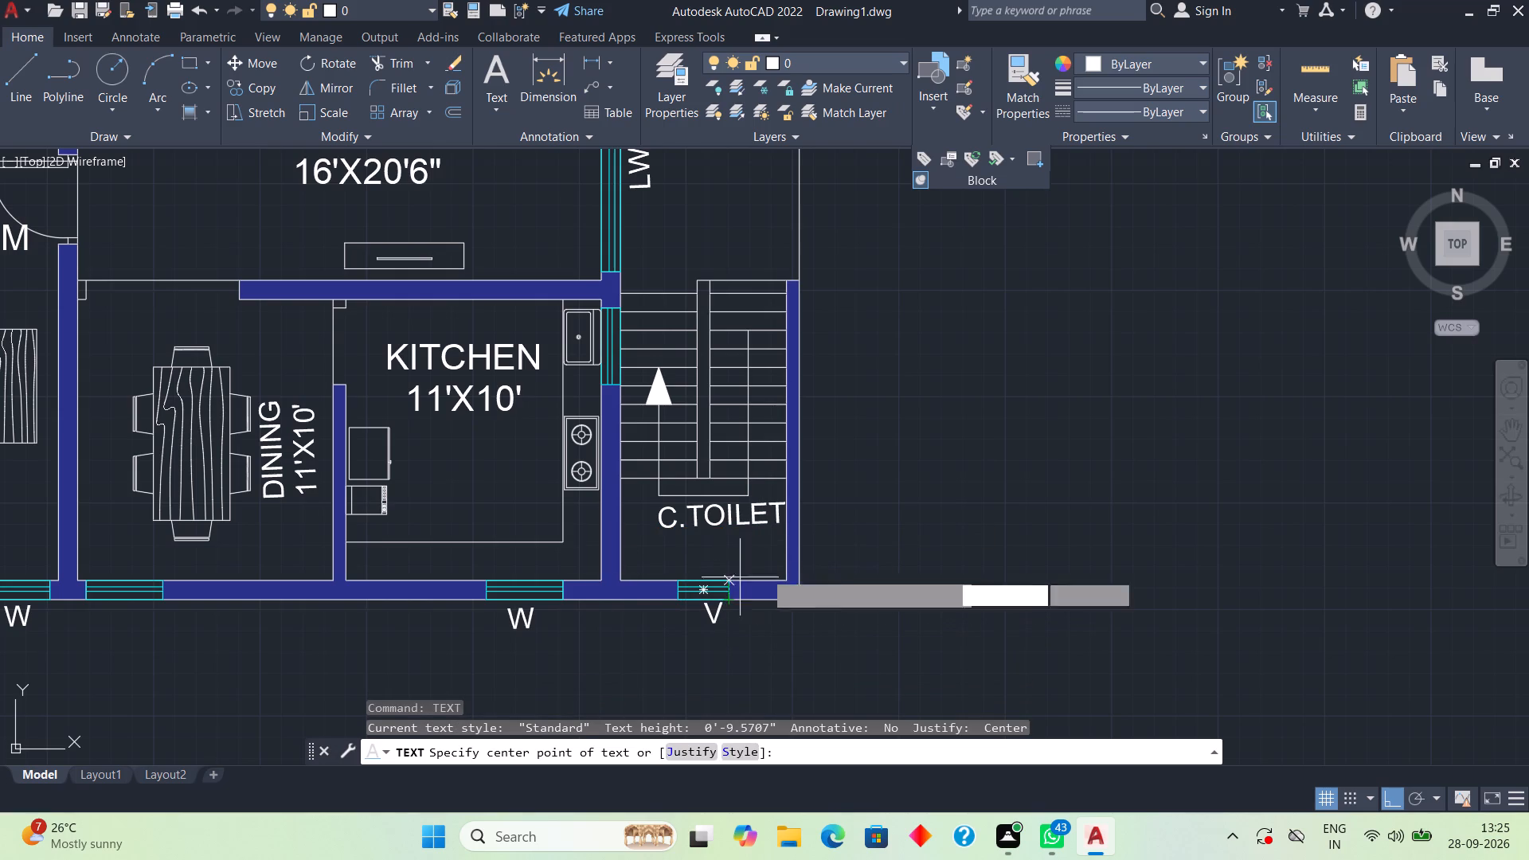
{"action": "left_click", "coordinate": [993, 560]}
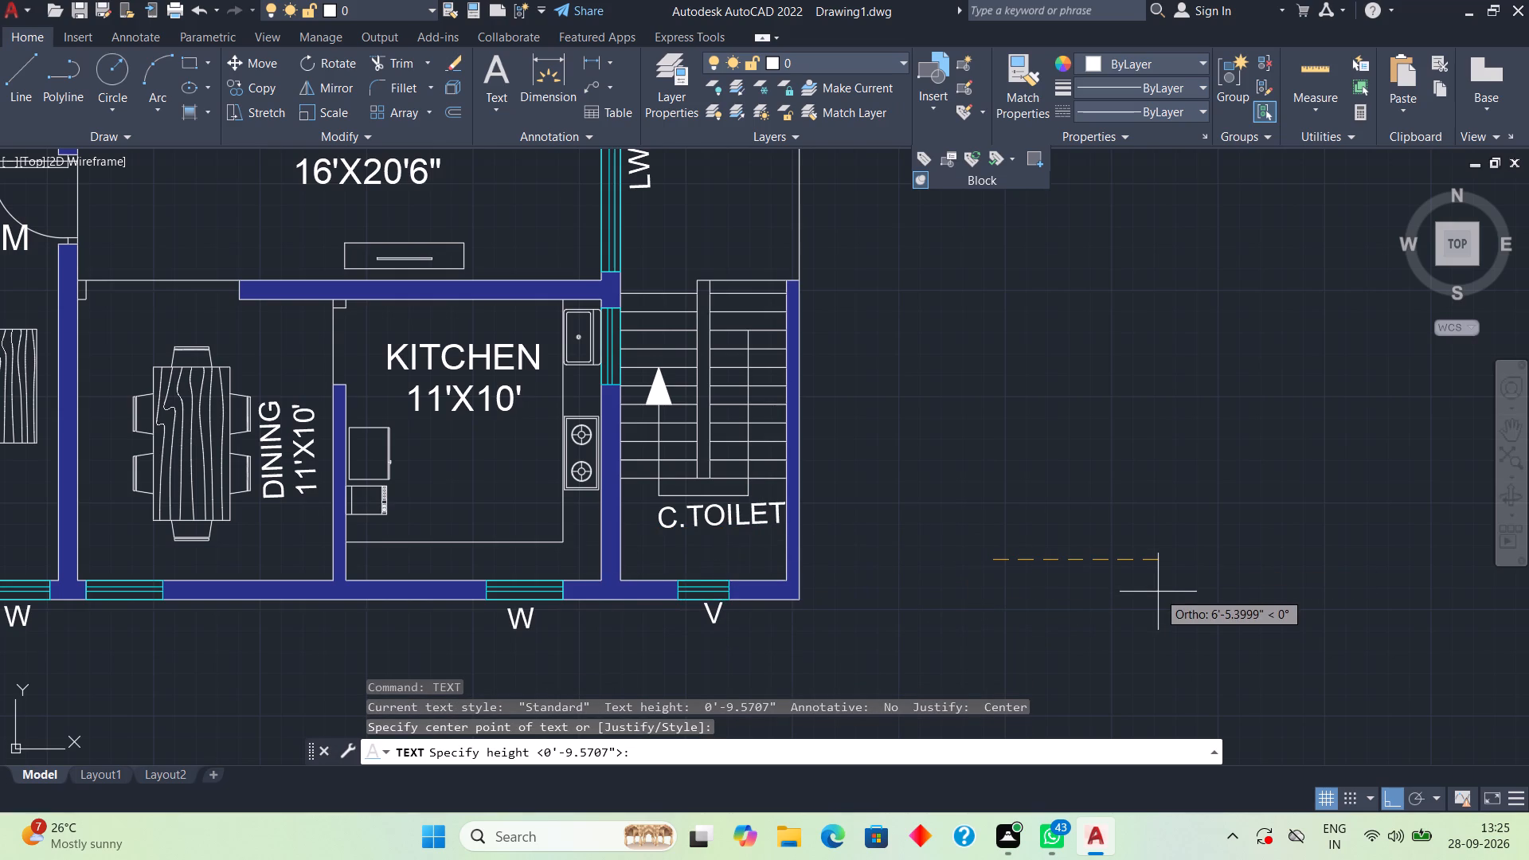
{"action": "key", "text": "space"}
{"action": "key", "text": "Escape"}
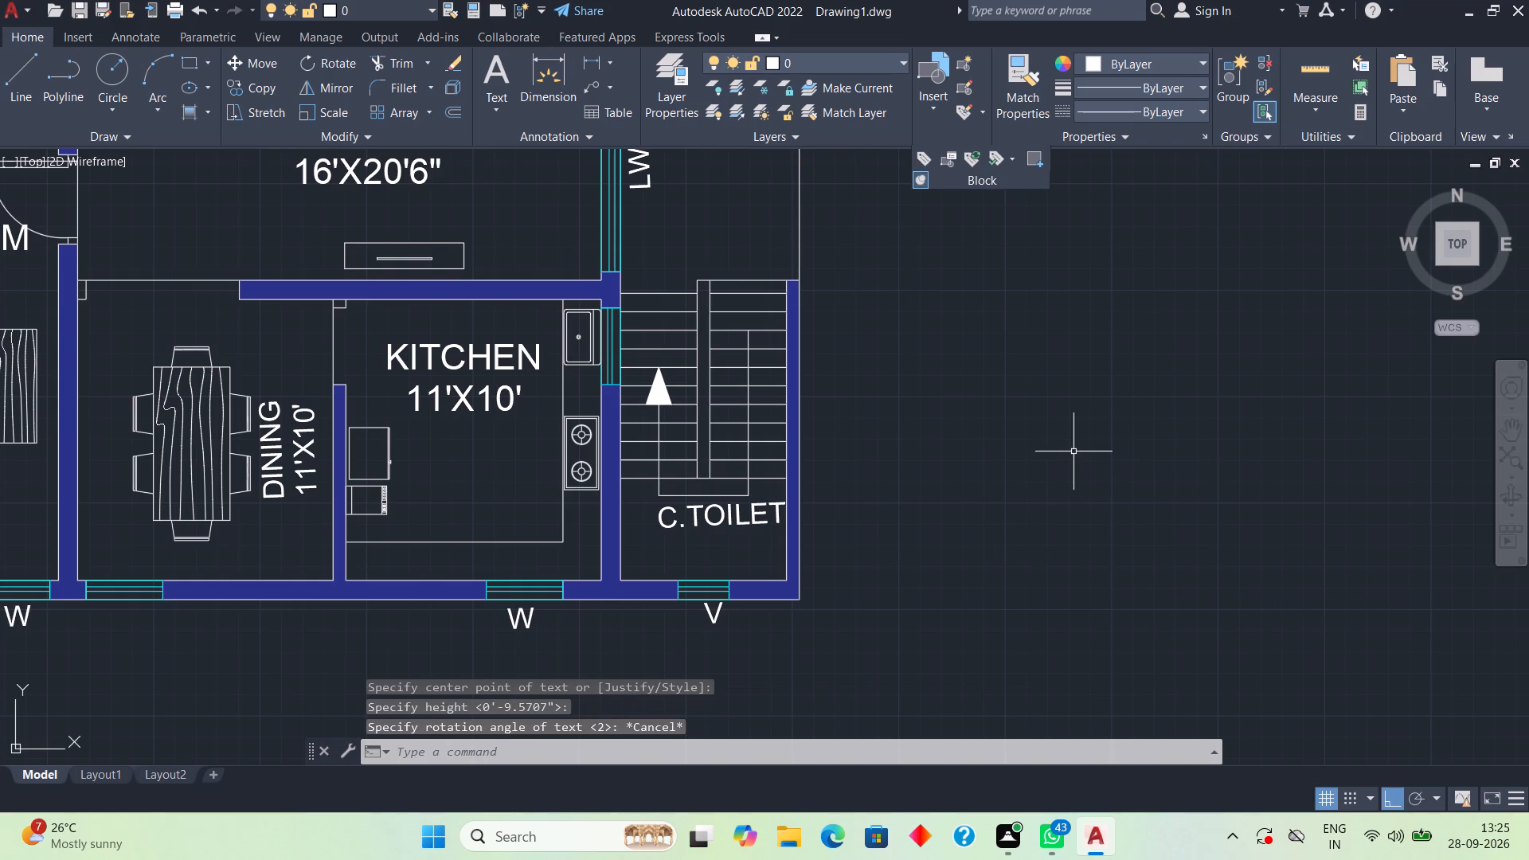
Add a single-line size text reading 6'6"X4' at the drawing origin.
{"action": "type", "text": "TEXT"}
{"action": "key", "text": "space"}
{"action": "key", "text": "space"}
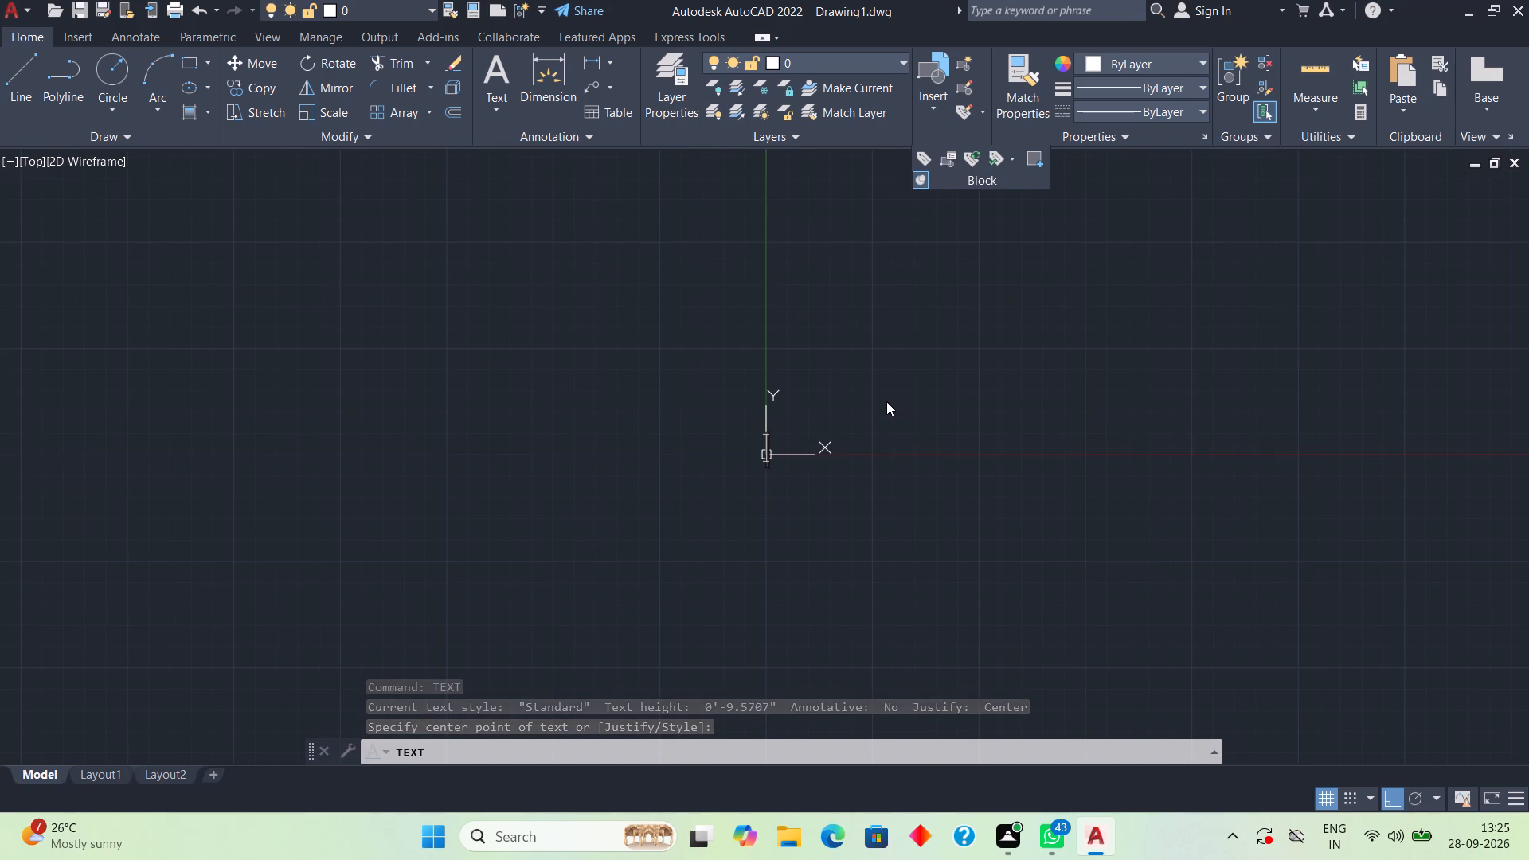
{"action": "key", "text": "6"}
{"action": "key", "text": "apostrophe"}
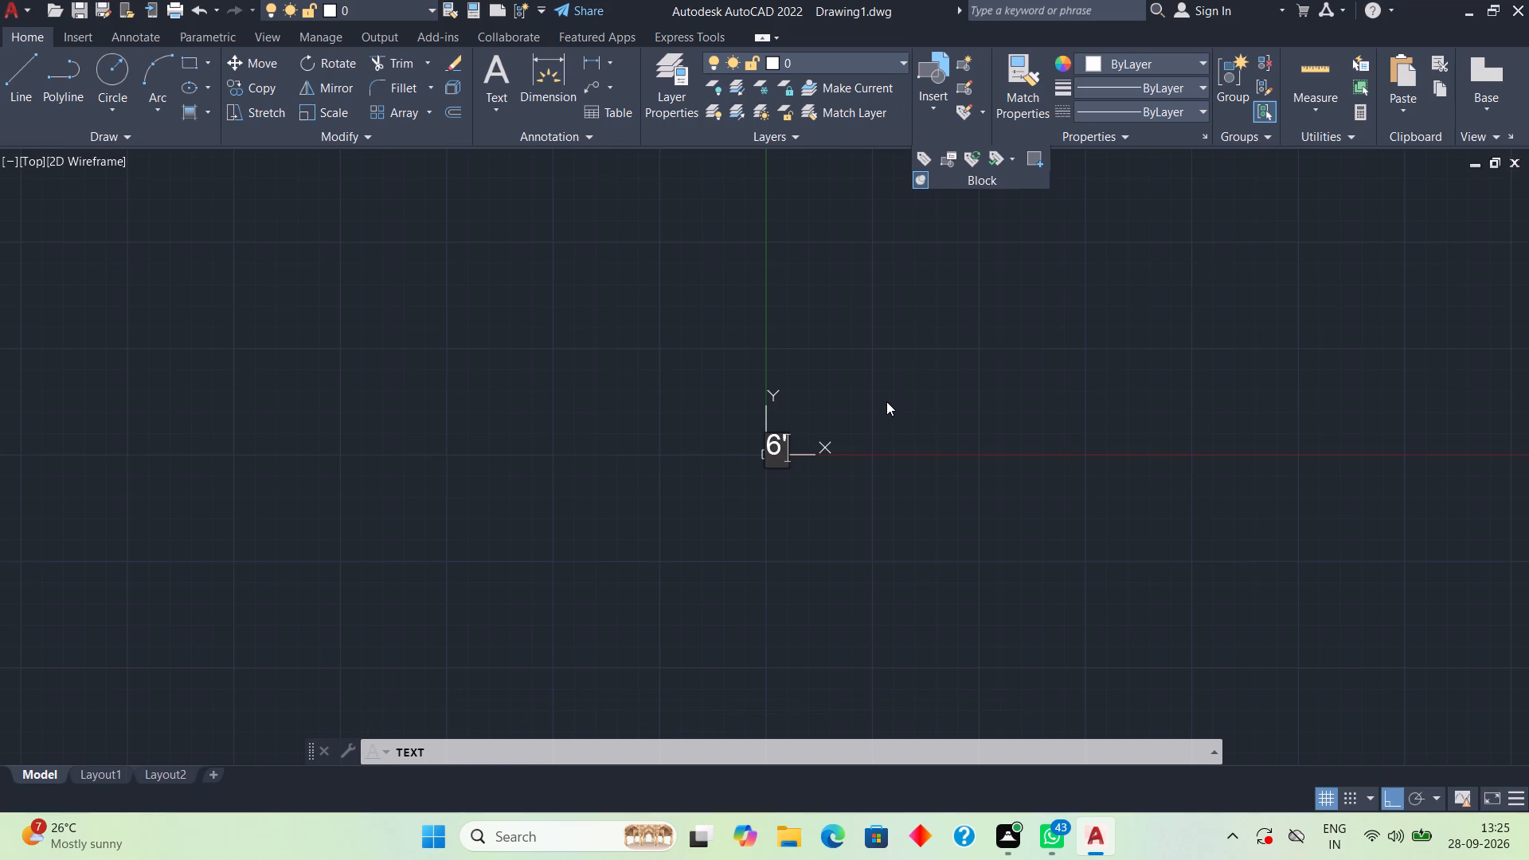
{"action": "key", "text": "6"}
{"action": "key", "text": "shift+quotedbl"}
{"action": "type", "text": "X4"}
{"action": "key", "text": "apostrophe"}
{"action": "key", "text": "Return"}
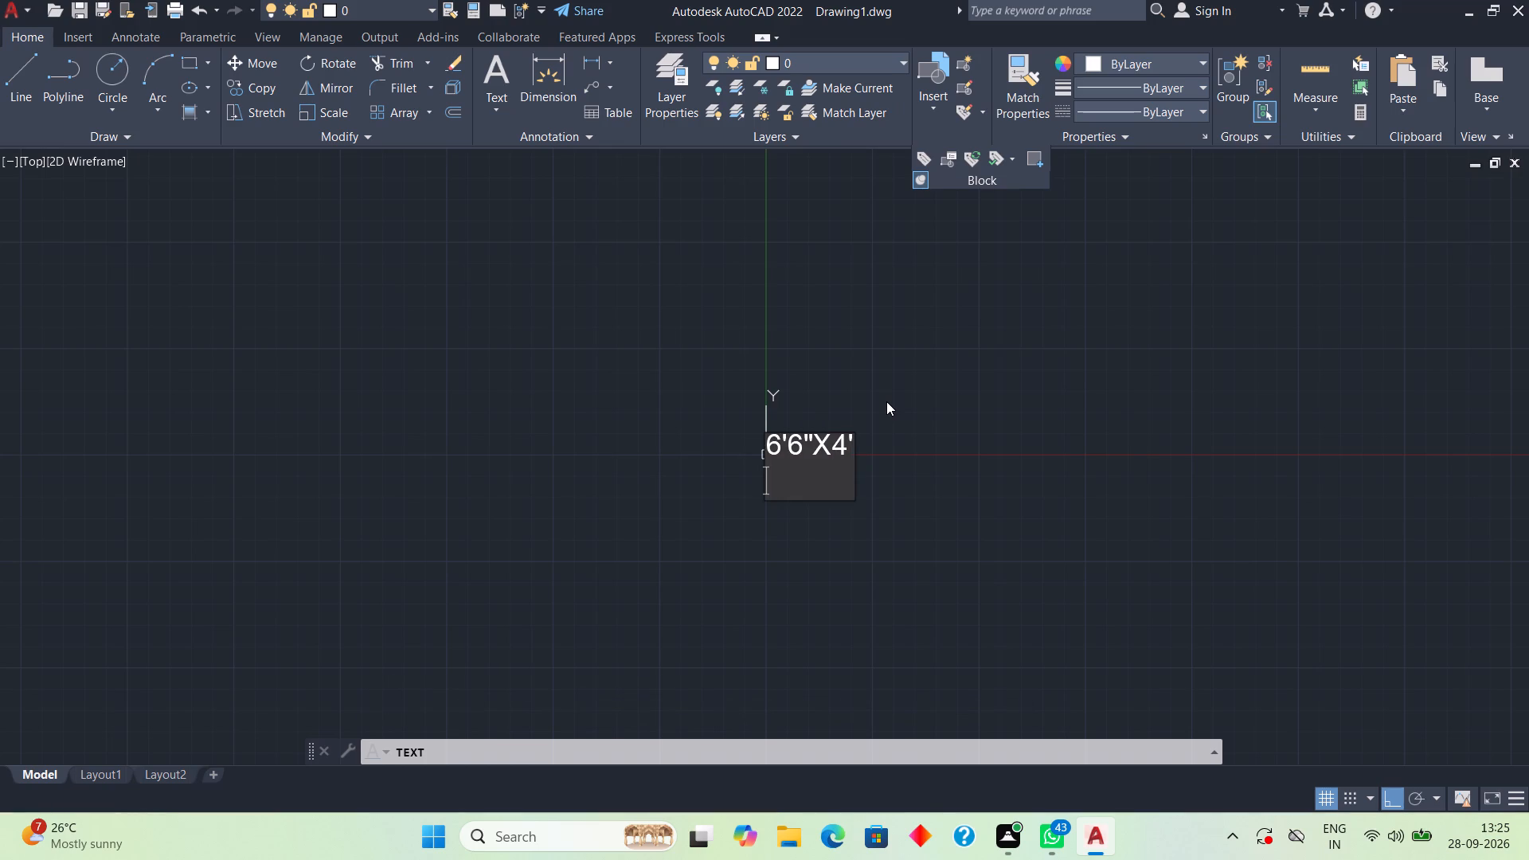
{"action": "key", "text": "Escape"}
Move the 6'6"X4' text horizontally from the drawing origin until it lies straight below the house plan.
{"action": "scroll", "coordinate": [902, 365], "scroll_direction": "down", "scroll_amount": 1}
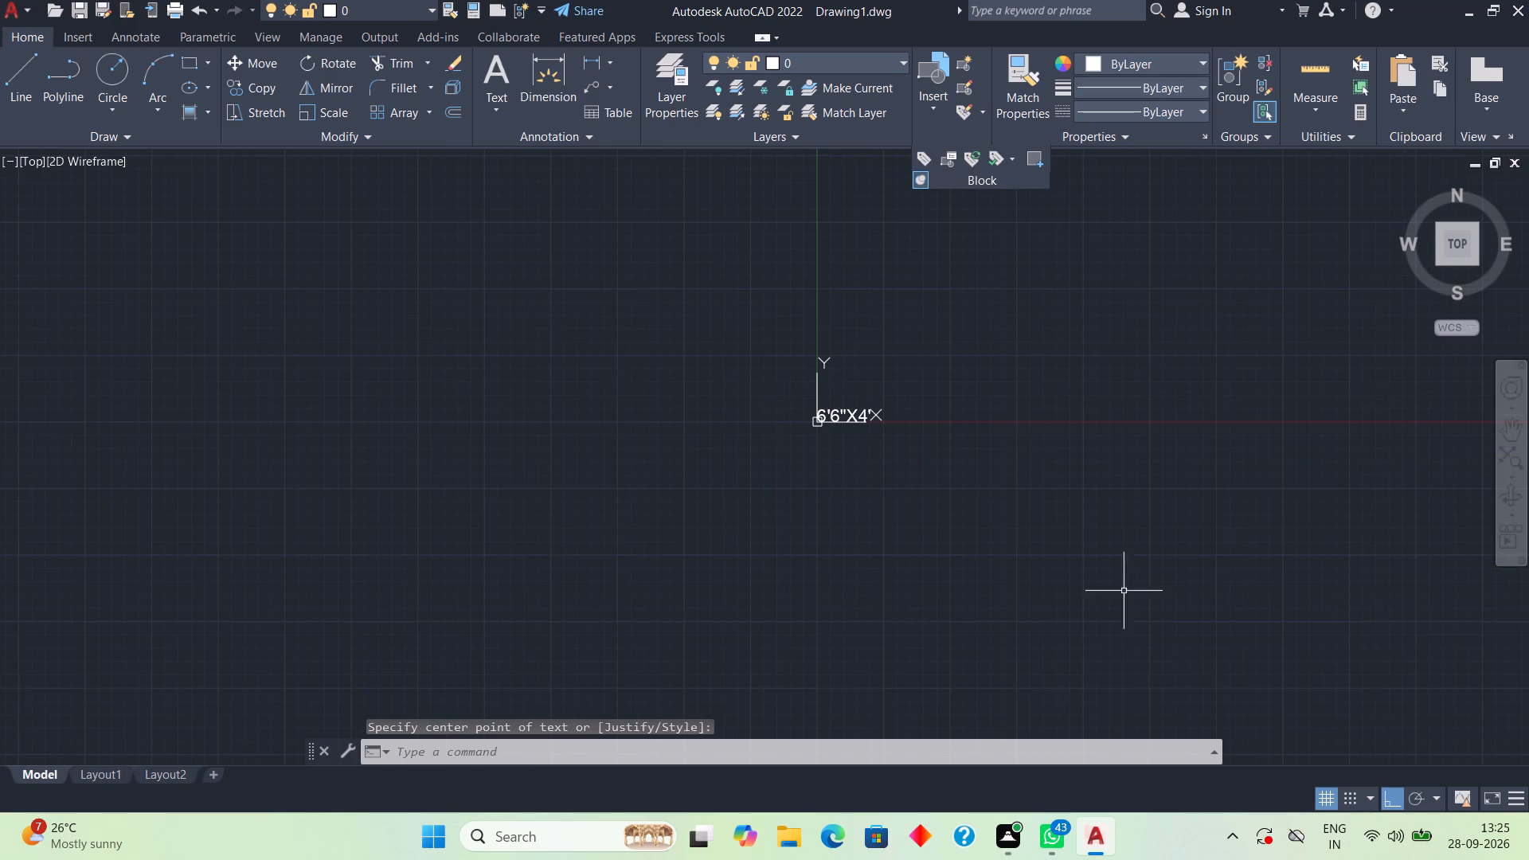
{"action": "left_click", "coordinate": [843, 412]}
{"action": "scroll", "coordinate": [905, 420], "scroll_direction": "up", "scroll_amount": 2}
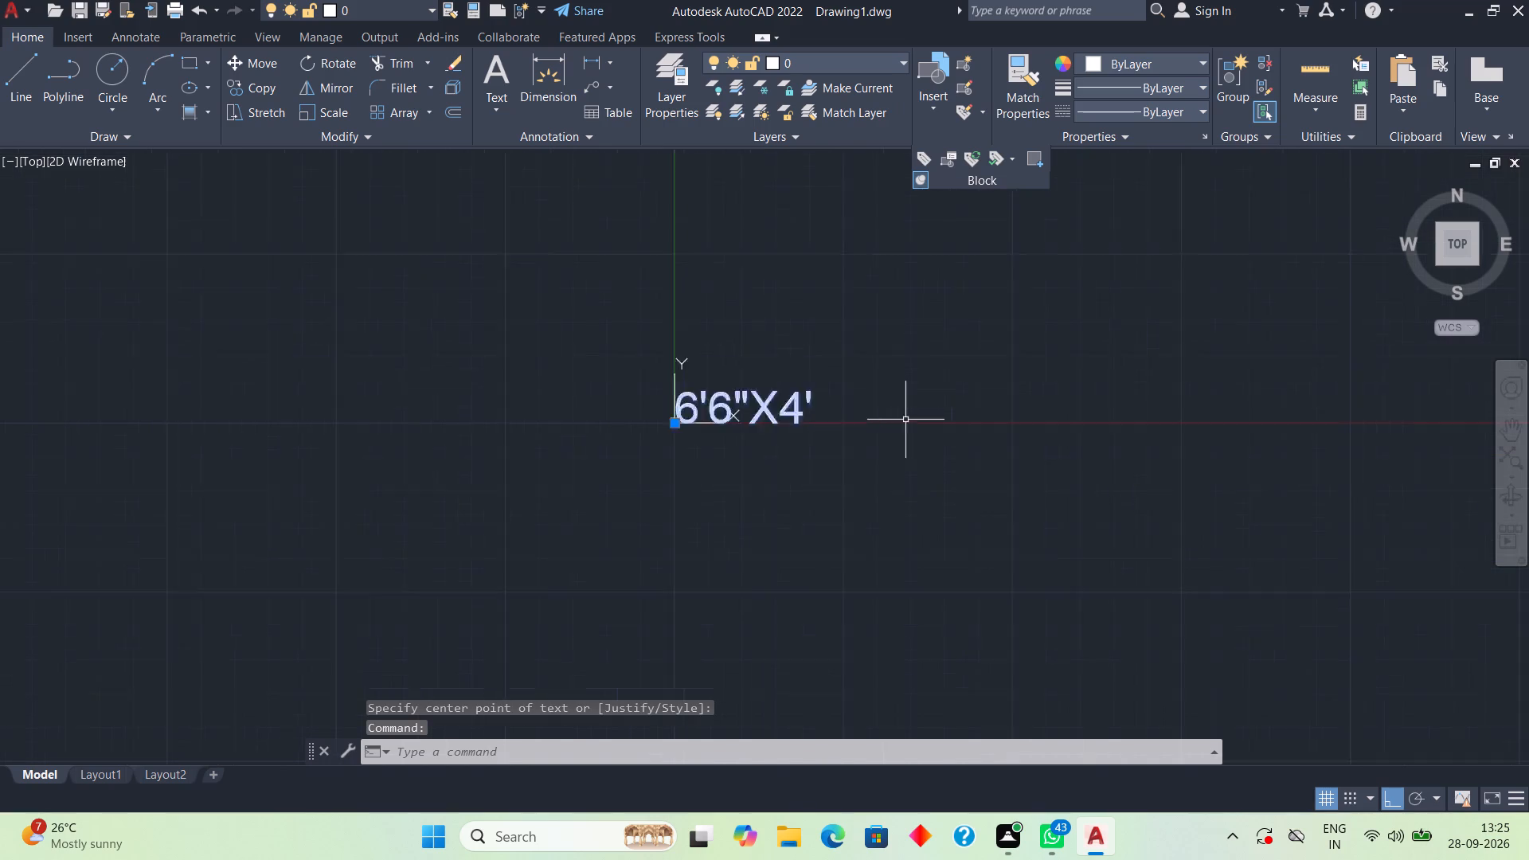
{"action": "scroll", "coordinate": [905, 420], "scroll_direction": "up", "scroll_amount": 2}
{"action": "key", "text": "m"}
{"action": "key", "text": "space"}
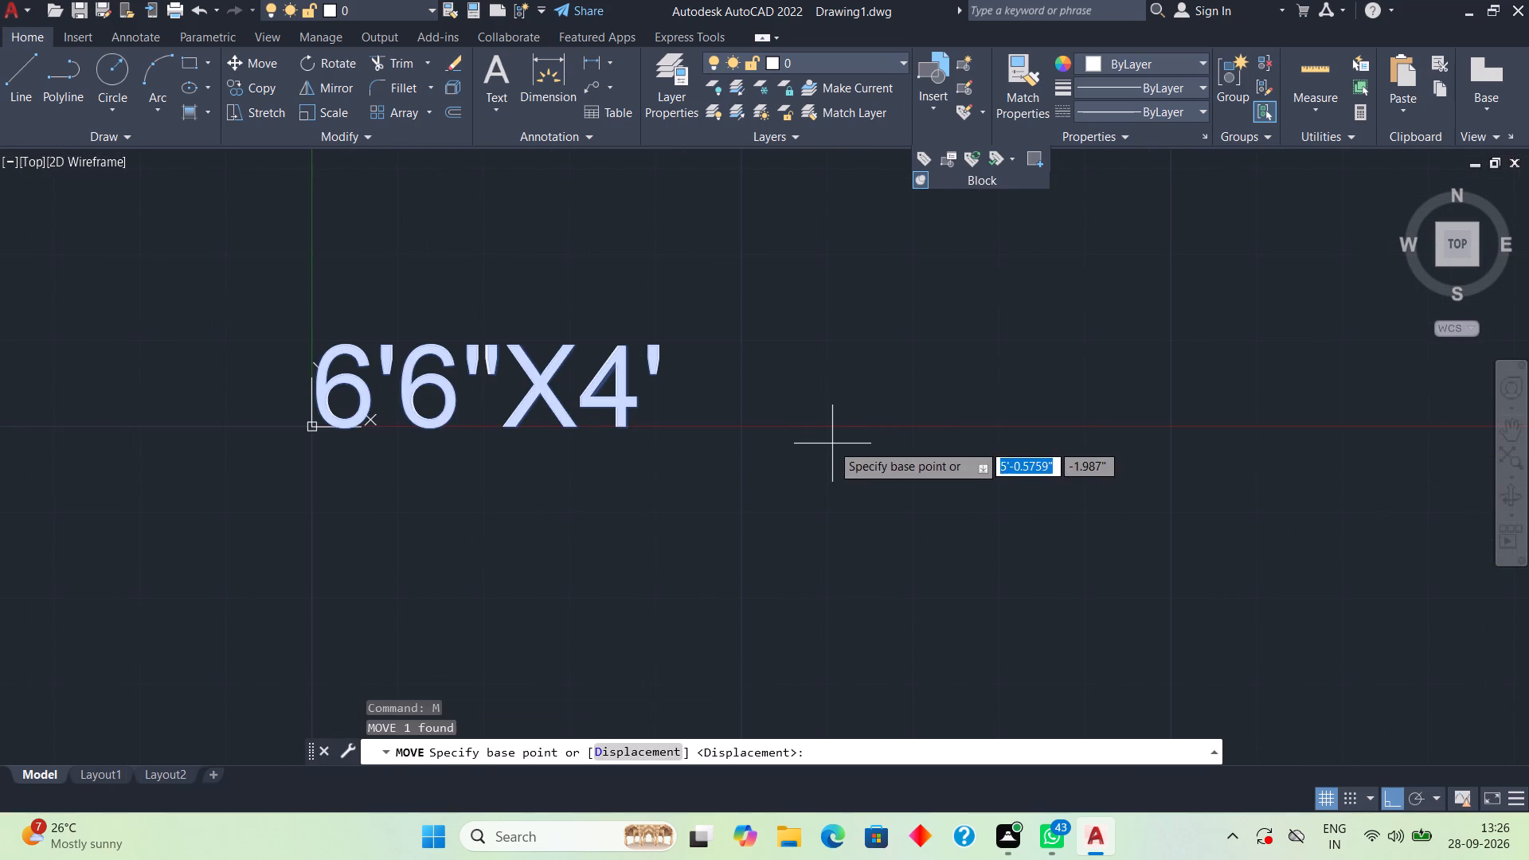
{"action": "left_click", "coordinate": [605, 391]}
{"action": "scroll", "coordinate": [1017, 389], "scroll_direction": "down", "scroll_amount": 8}
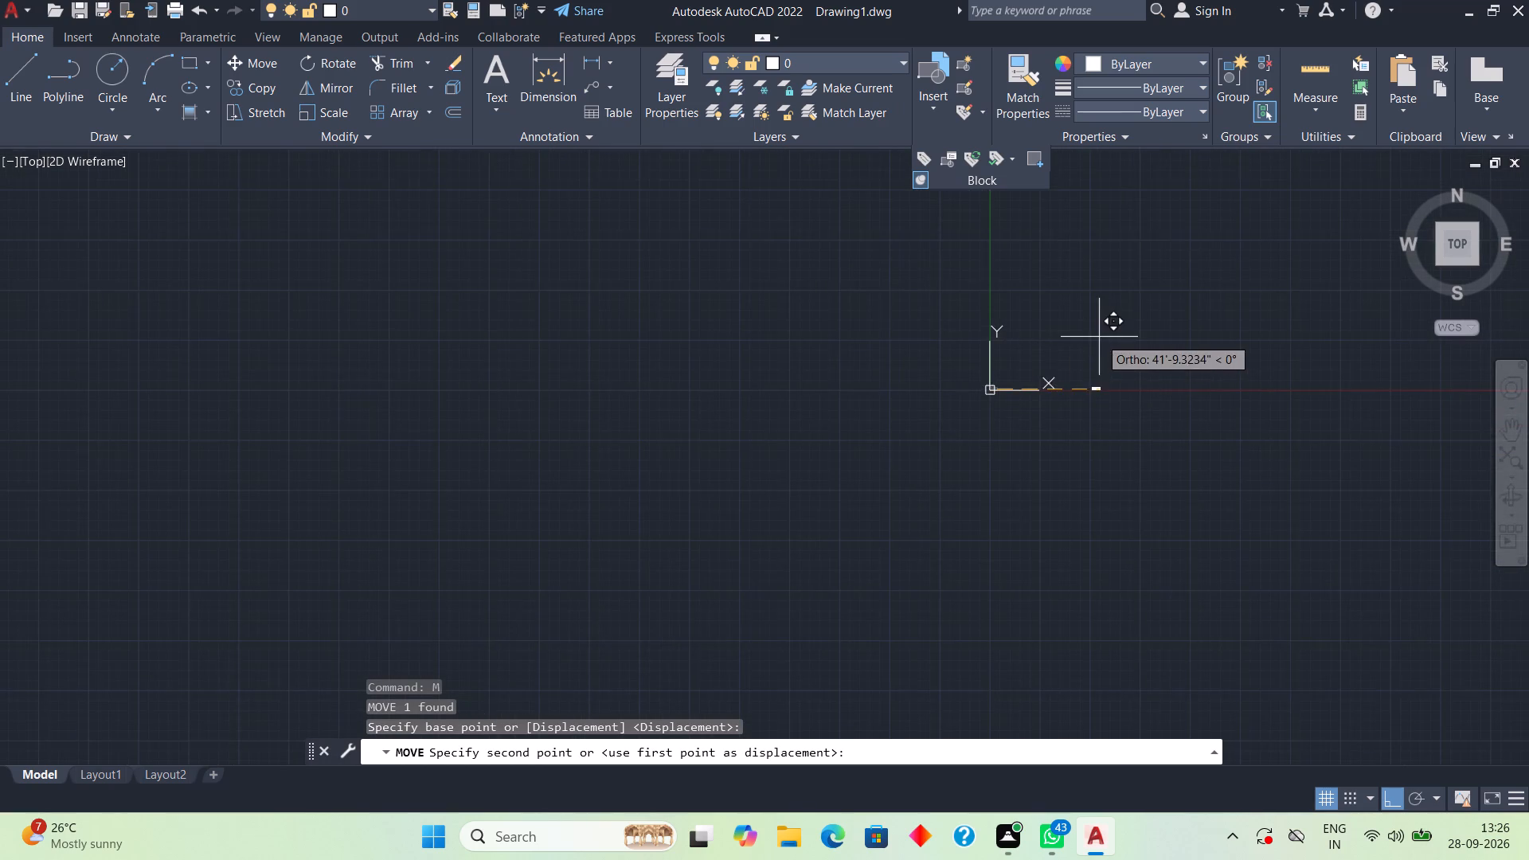
{"action": "scroll", "coordinate": [1099, 337], "scroll_direction": "down", "scroll_amount": 3}
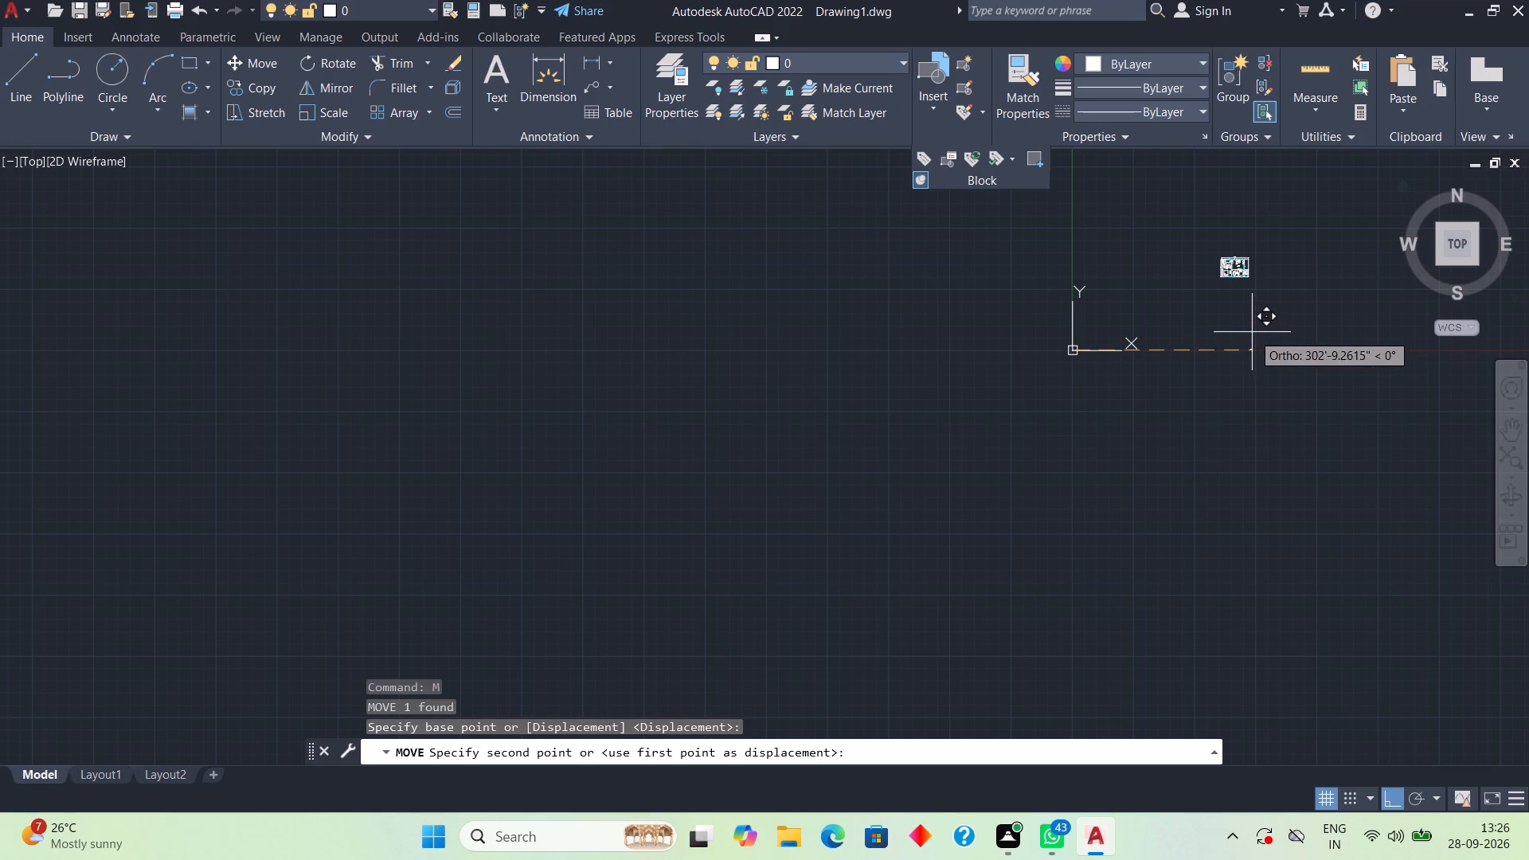
{"action": "left_click", "coordinate": [1250, 332]}
Move the 6'6"X4' text vertically up to the plan, level with the space beneath the C.TOILET label.
{"action": "scroll", "coordinate": [1258, 334], "scroll_direction": "up", "scroll_amount": 3}
{"action": "middle_click_drag", "start_coordinate": [1258, 334], "coordinate": [1167, 588]}
{"action": "scroll", "coordinate": [1128, 659], "scroll_direction": "up", "scroll_amount": 3}
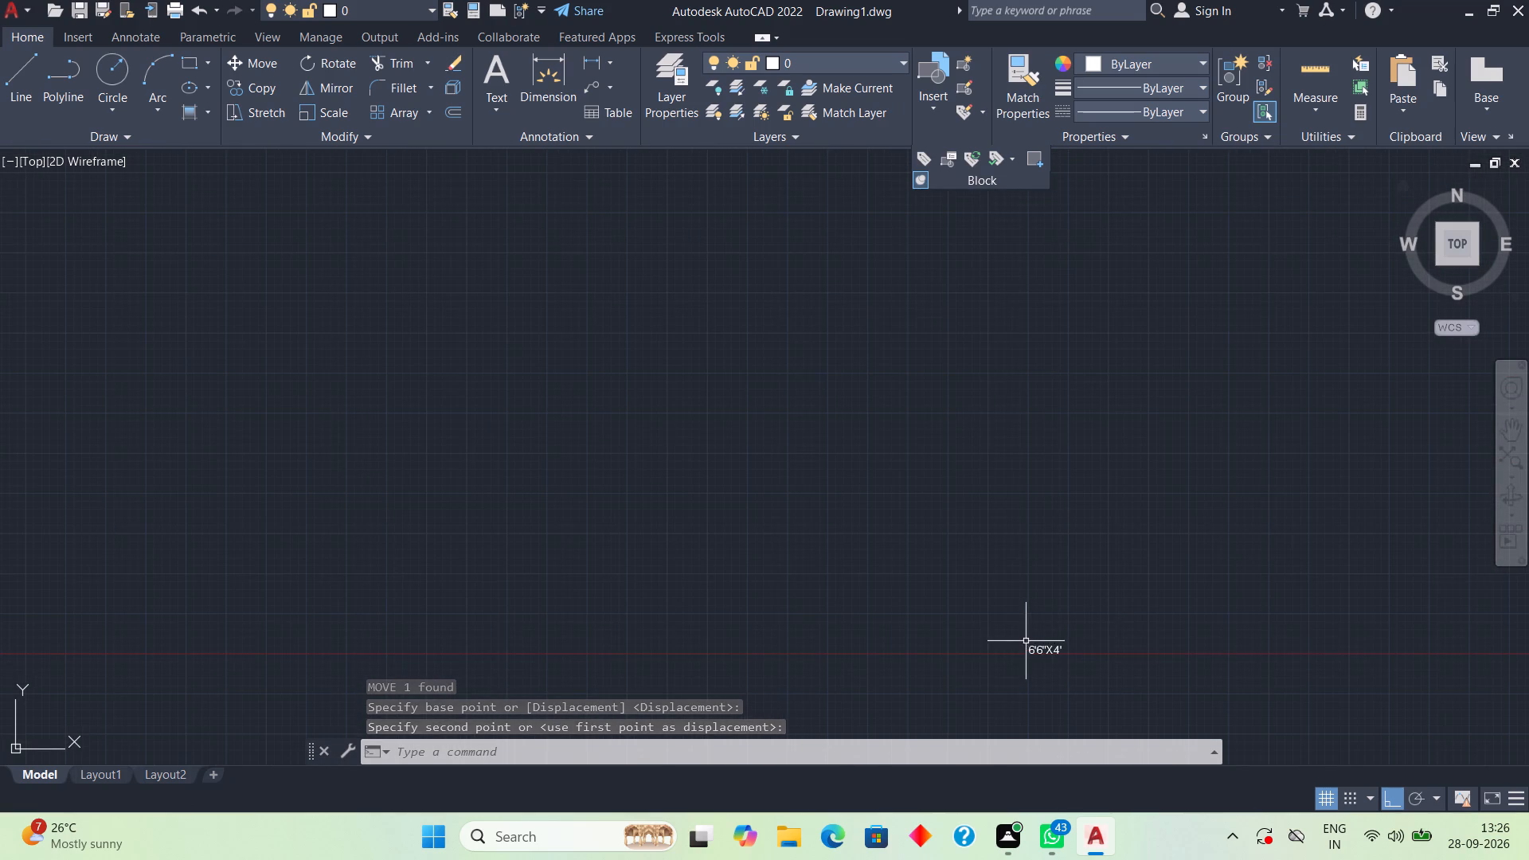
{"action": "left_click", "coordinate": [1034, 647]}
{"action": "key", "text": "m"}
{"action": "key", "text": "space"}
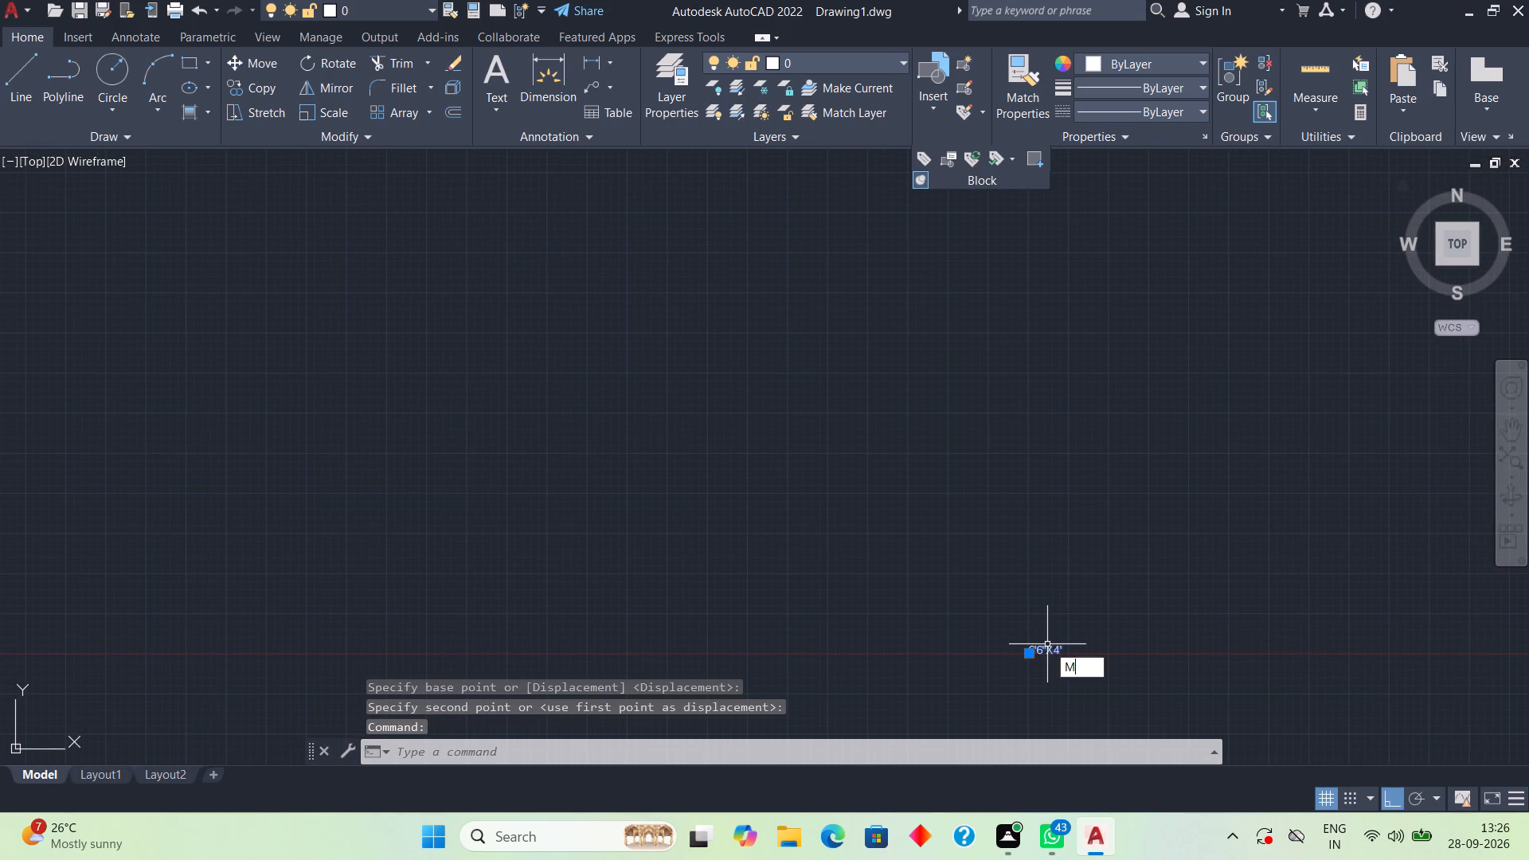
{"action": "left_click", "coordinate": [1048, 642]}
{"action": "scroll", "coordinate": [1033, 445], "scroll_direction": "down", "scroll_amount": 3}
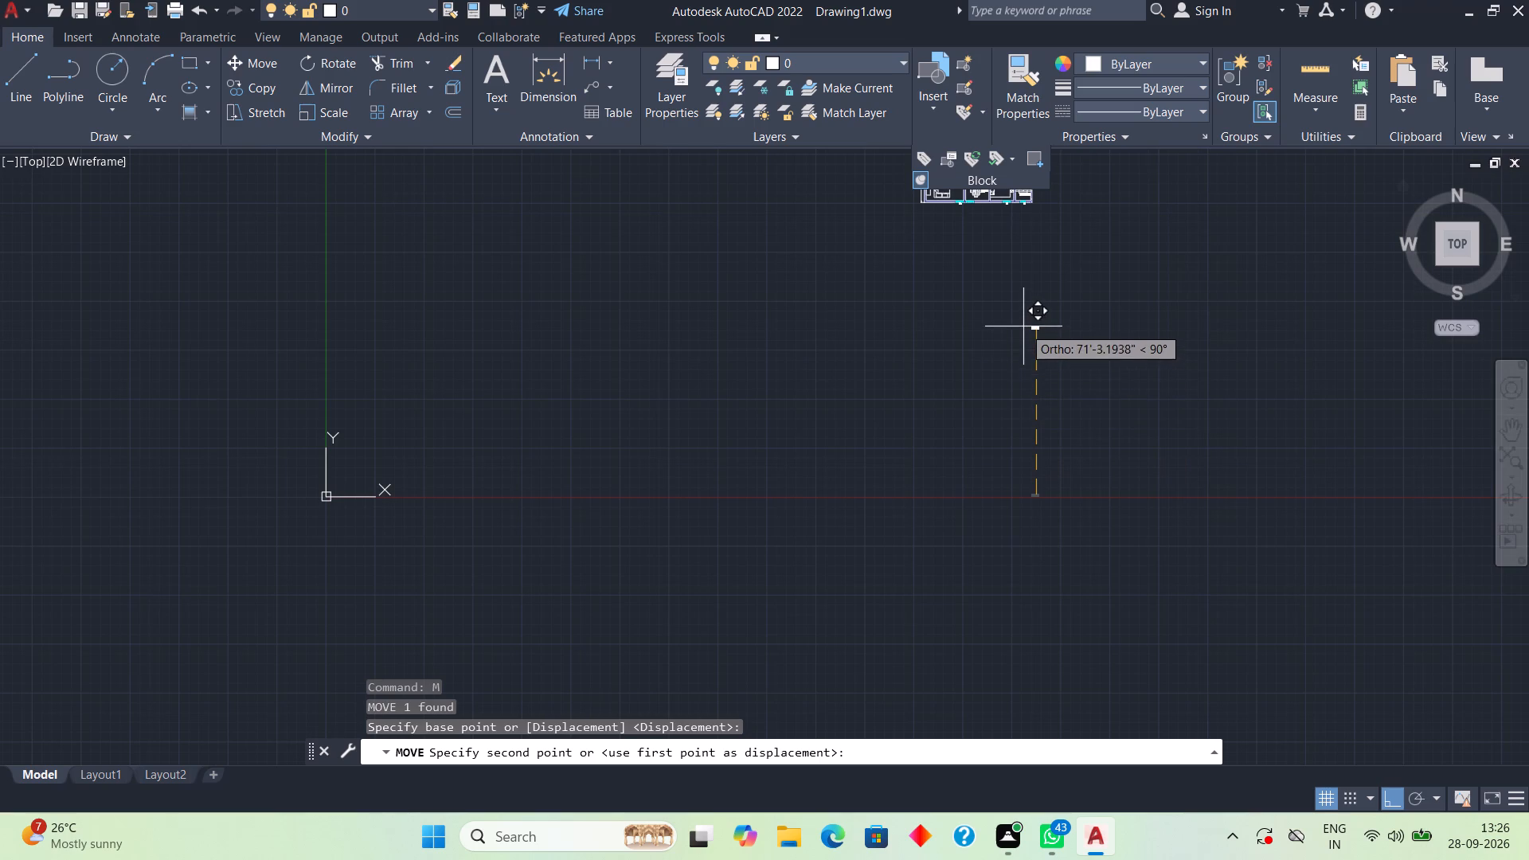
{"action": "middle_click_drag", "start_coordinate": [1023, 333], "coordinate": [1023, 545]}
{"action": "scroll", "coordinate": [1027, 457], "scroll_direction": "up", "scroll_amount": 2}
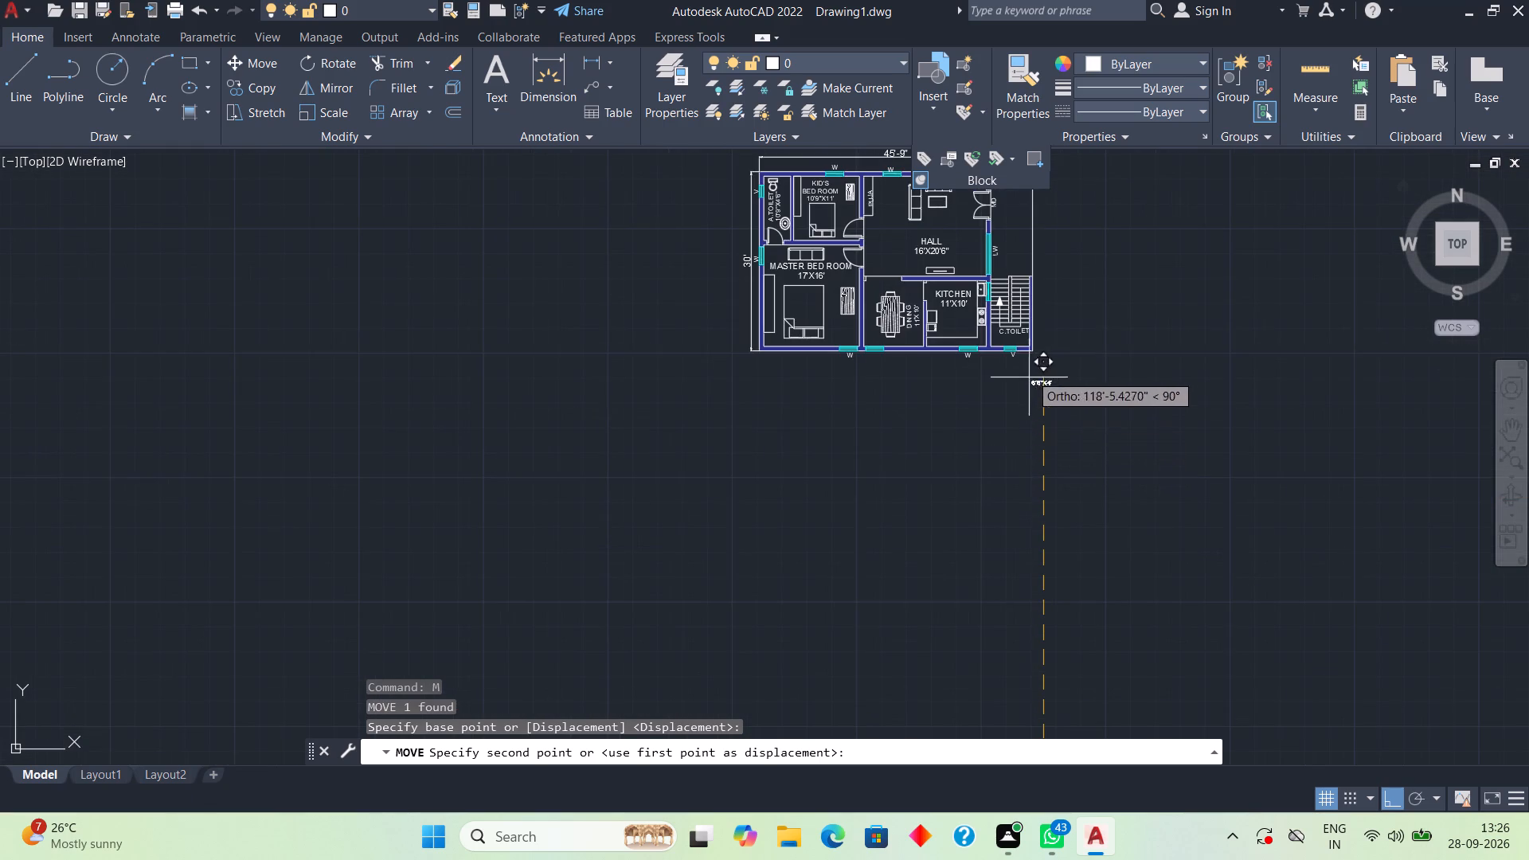
{"action": "scroll", "coordinate": [1016, 336], "scroll_direction": "up", "scroll_amount": 3}
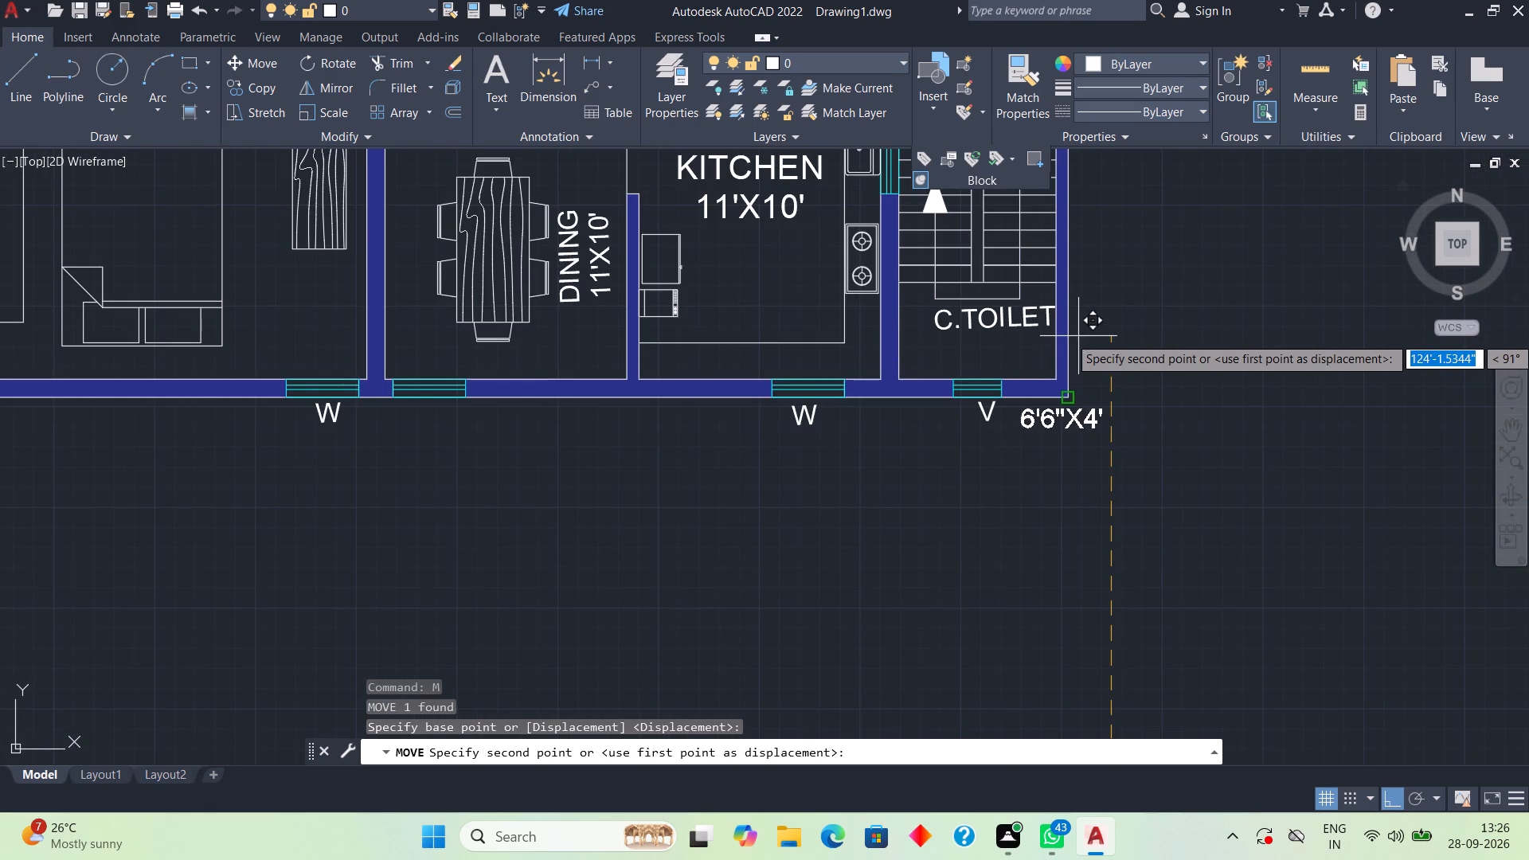
{"action": "left_click", "coordinate": [1140, 332]}
Move the 6'6"X4' text horizontally into the toilet area, directly beneath the C.TOILET label.
{"action": "left_click", "coordinate": [1125, 365]}
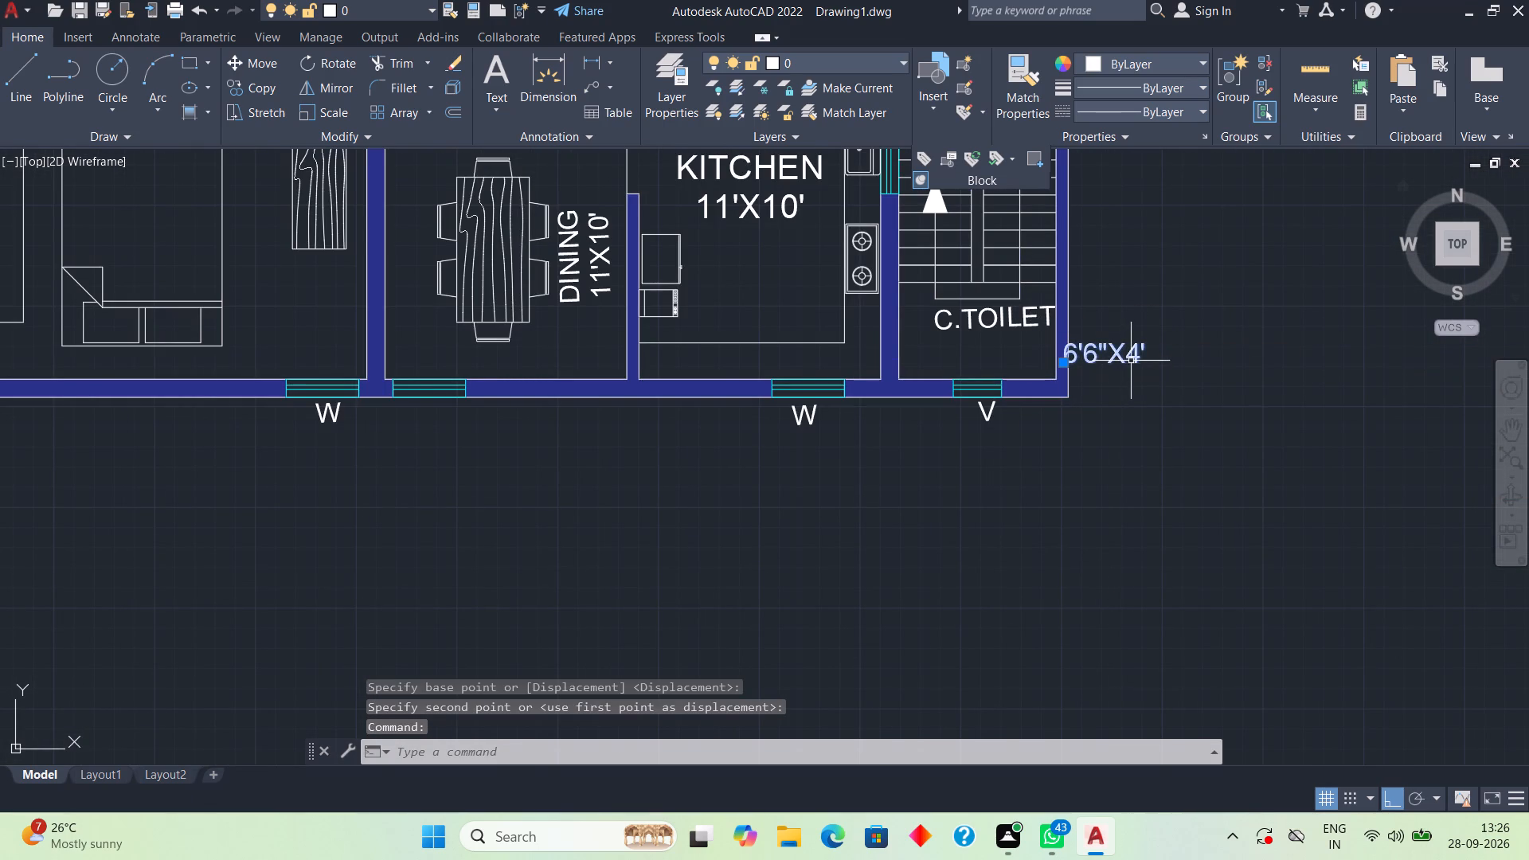
{"action": "type", "text": "M"}
{"action": "key", "text": "space"}
{"action": "left_click", "coordinate": [1131, 366]}
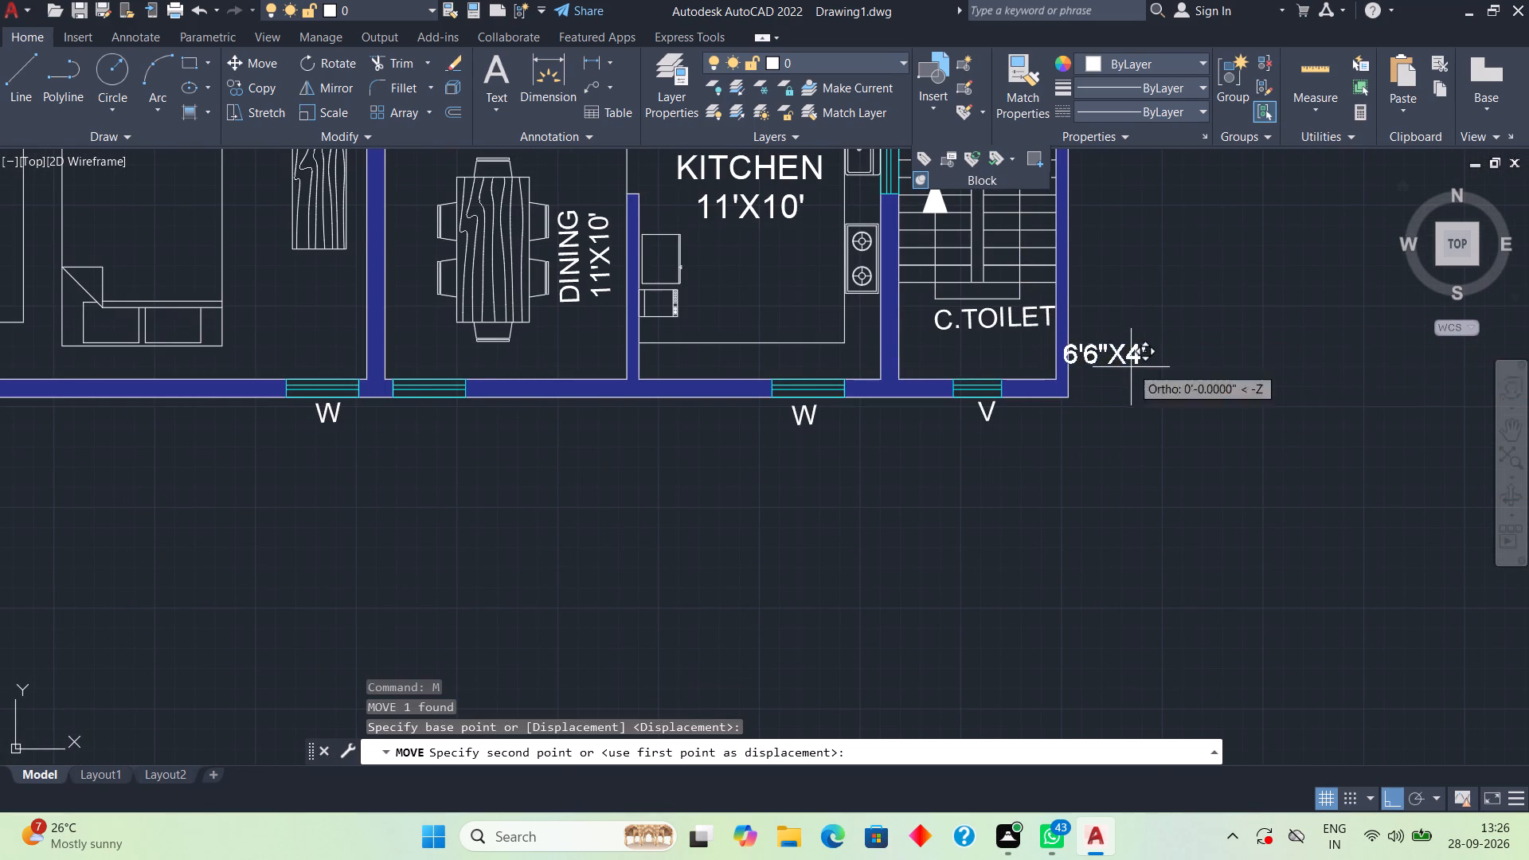
{"action": "left_click", "coordinate": [1026, 365]}
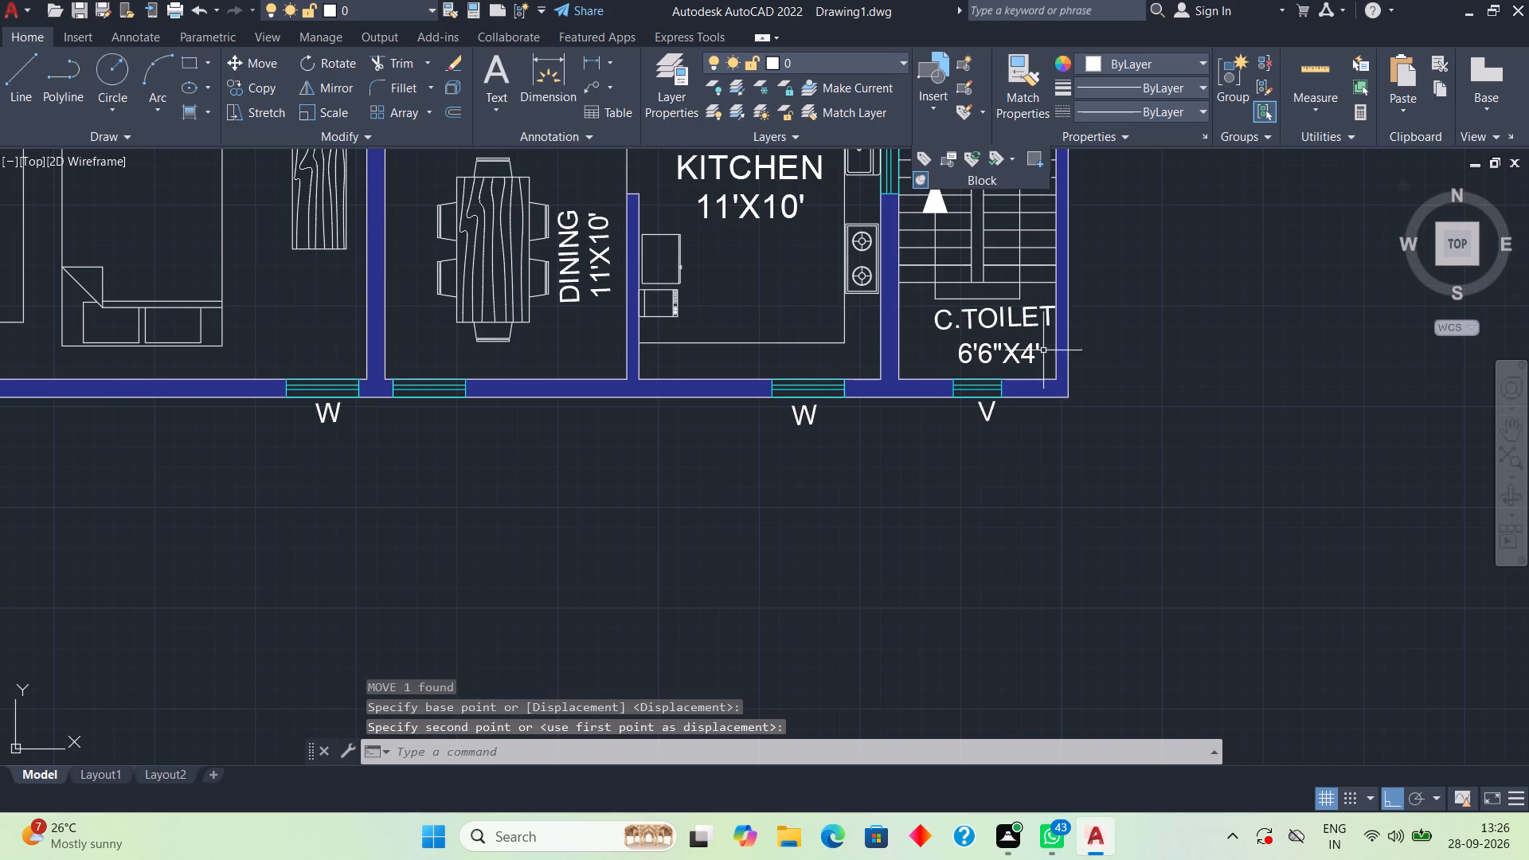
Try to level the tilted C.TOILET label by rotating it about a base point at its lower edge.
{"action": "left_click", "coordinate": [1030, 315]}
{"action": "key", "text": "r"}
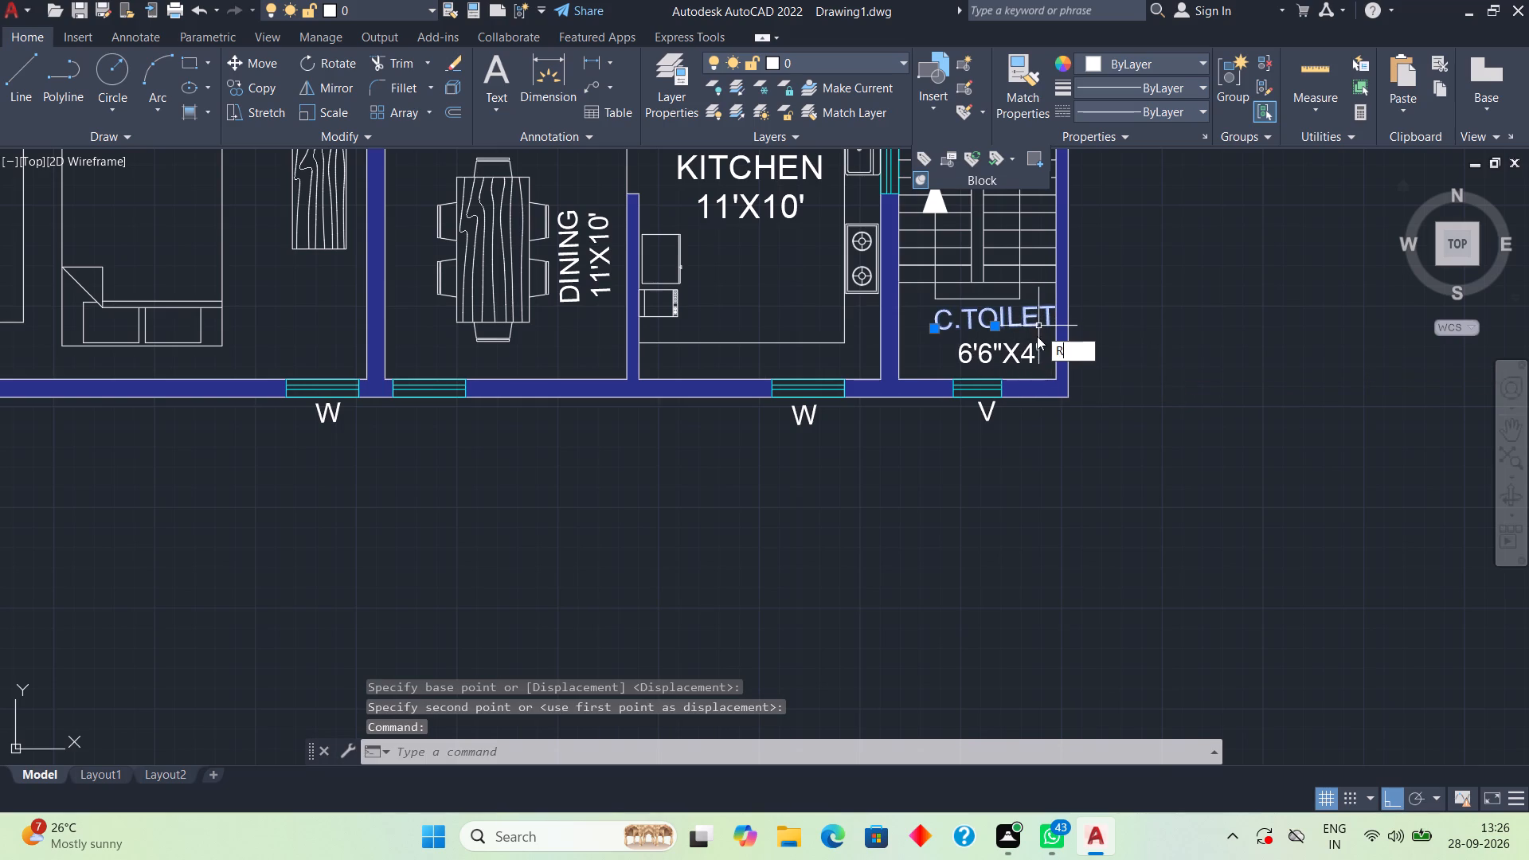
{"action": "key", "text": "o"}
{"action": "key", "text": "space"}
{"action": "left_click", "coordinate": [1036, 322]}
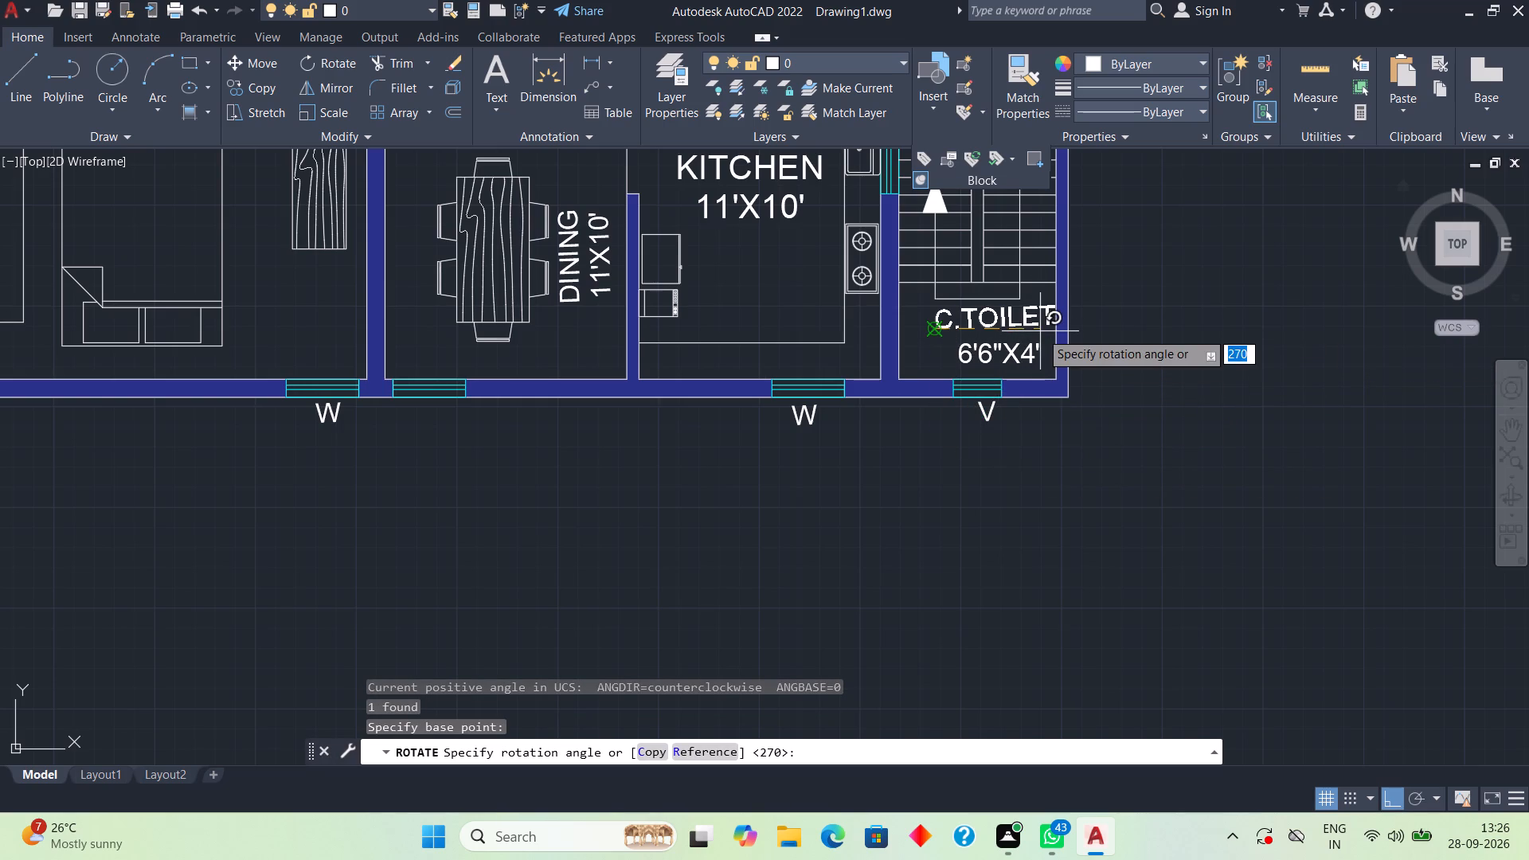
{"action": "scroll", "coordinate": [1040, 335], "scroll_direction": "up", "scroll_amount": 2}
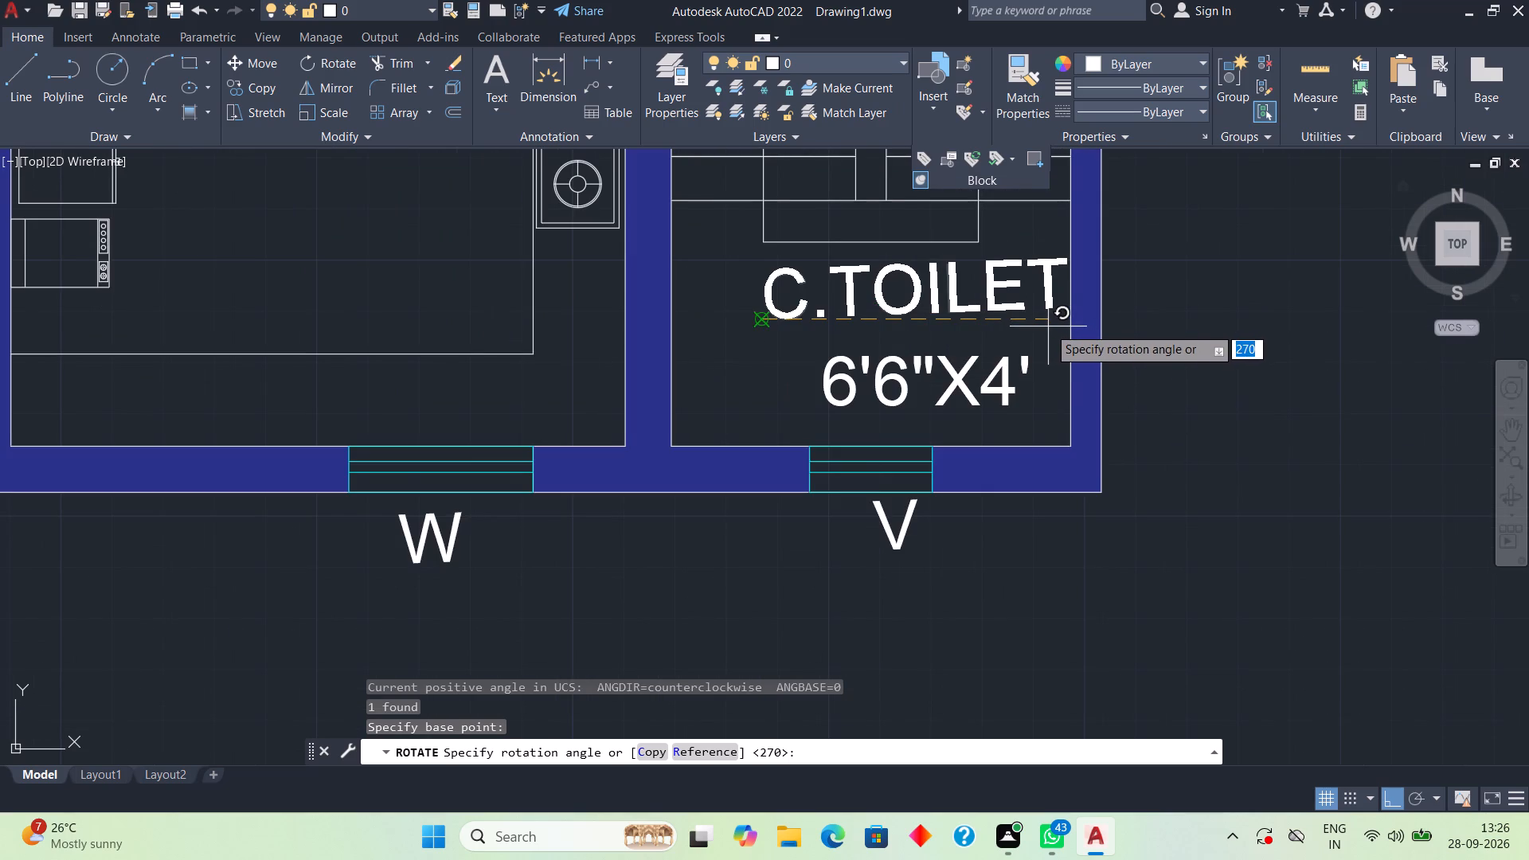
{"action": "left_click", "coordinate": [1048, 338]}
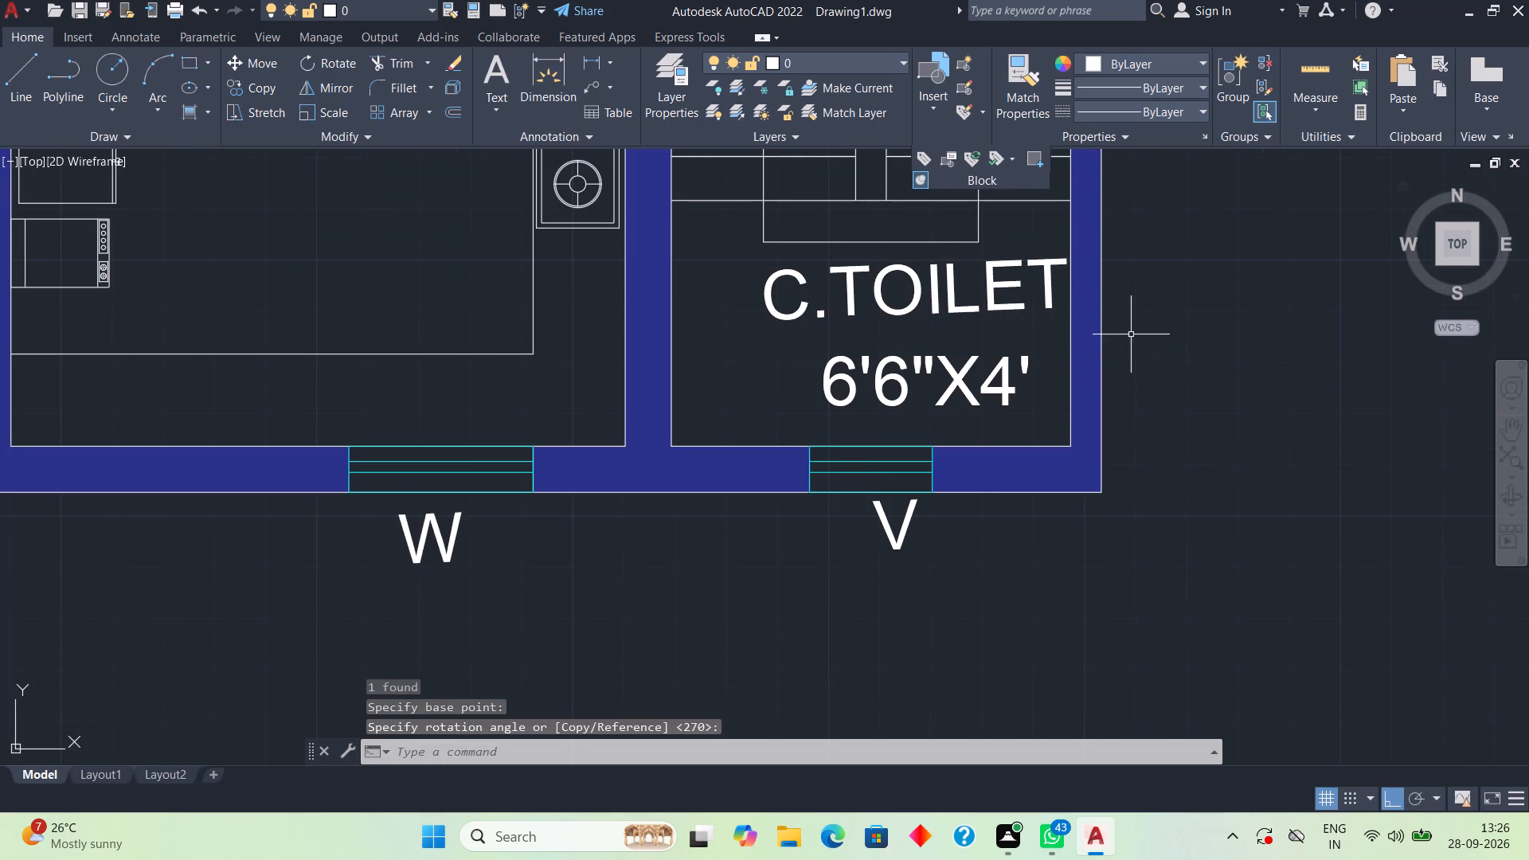
Examine the whole house plan with its room labels, sizes and the area beside the hall.
{"action": "middle_click_drag", "start_coordinate": [1131, 334], "coordinate": [1122, 520]}
{"action": "scroll", "coordinate": [1097, 518], "scroll_direction": "down", "scroll_amount": 5}
{"action": "middle_click_drag", "start_coordinate": [1363, 448], "coordinate": [1015, 457]}
{"action": "scroll", "coordinate": [819, 580], "scroll_direction": "down", "scroll_amount": 1}
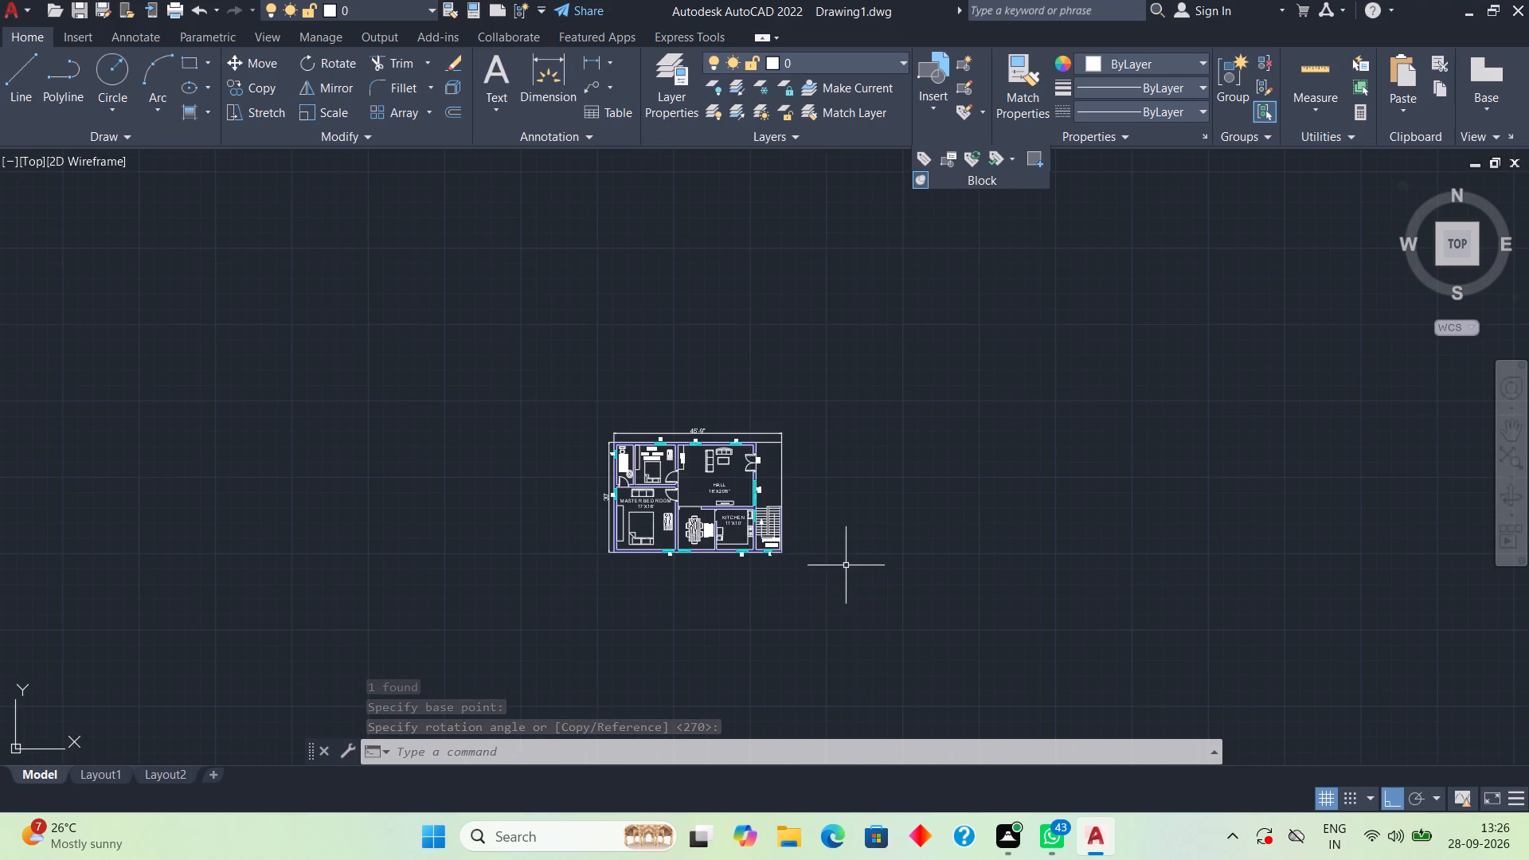
{"action": "scroll", "coordinate": [737, 596], "scroll_direction": "up", "scroll_amount": 3}
{"action": "middle_click_drag", "start_coordinate": [765, 541], "coordinate": [1023, 778]}
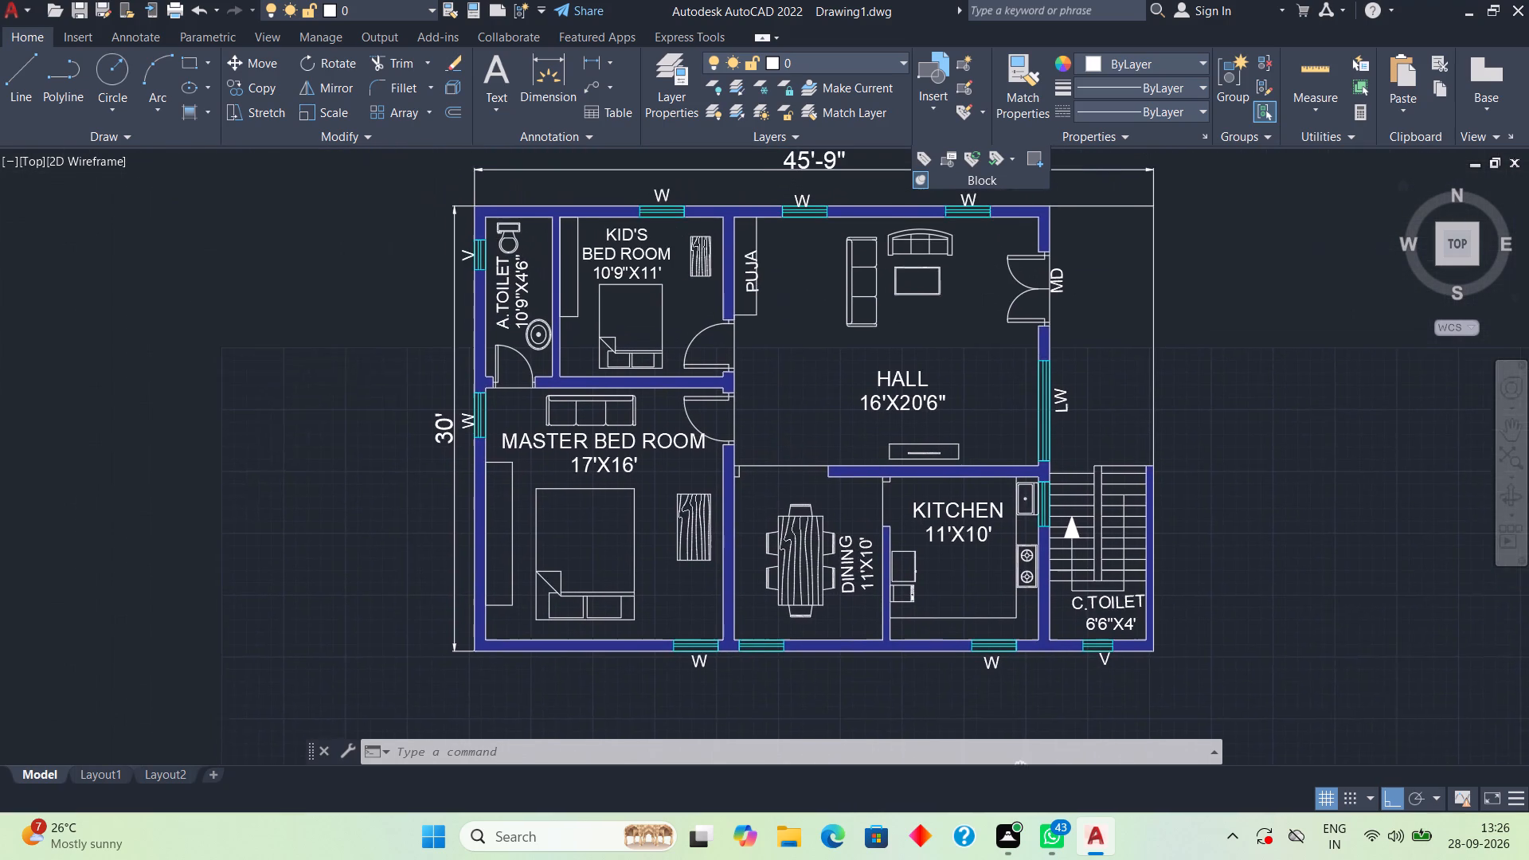
{"action": "middle_click_drag", "start_coordinate": [1023, 778], "coordinate": [1027, 780]}
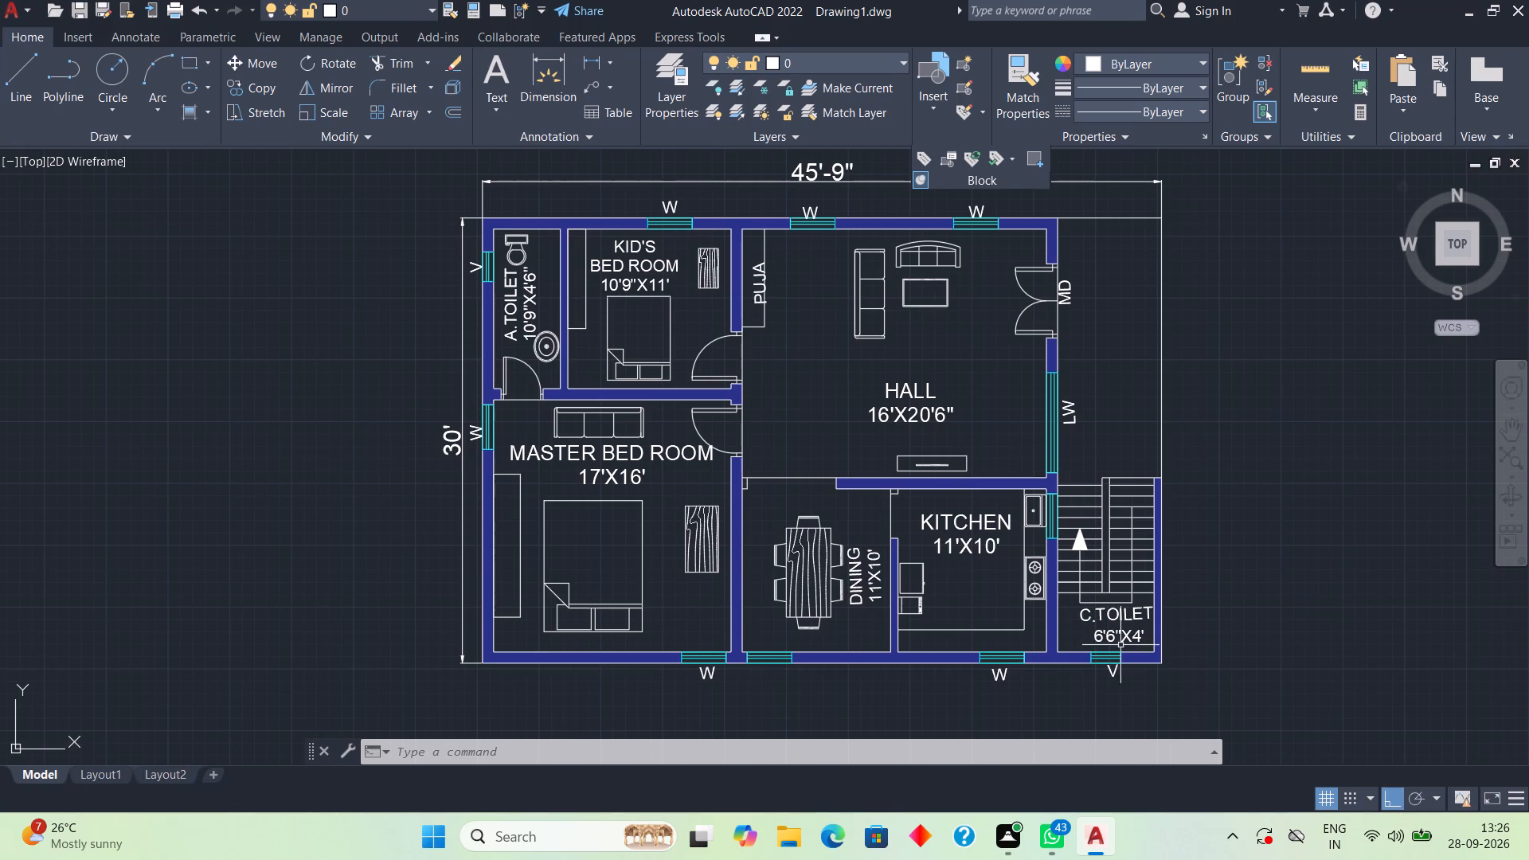
{"action": "middle_click_drag", "start_coordinate": [1250, 541], "coordinate": [784, 544]}
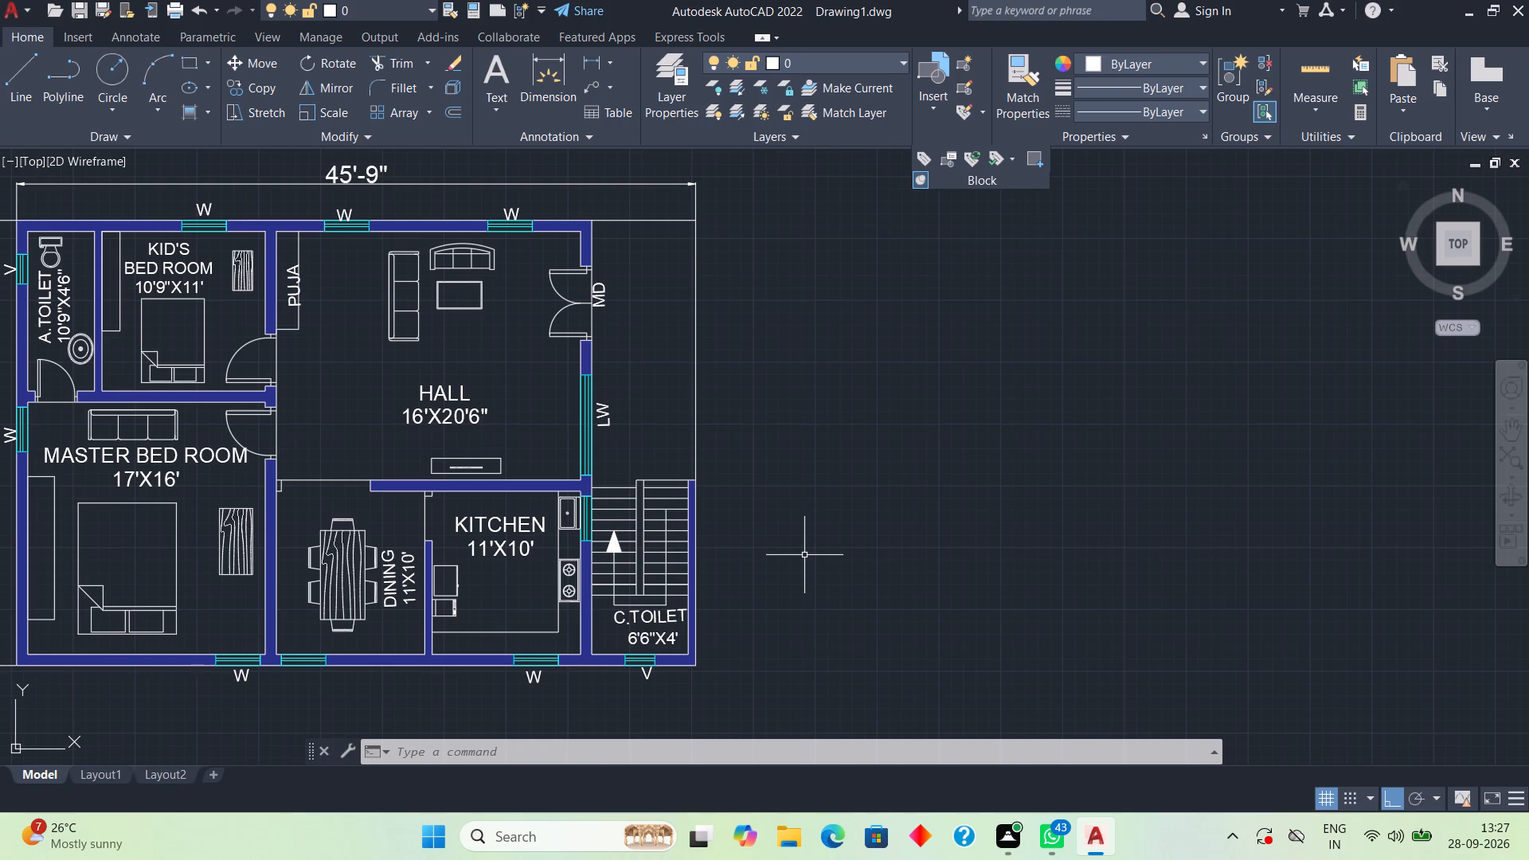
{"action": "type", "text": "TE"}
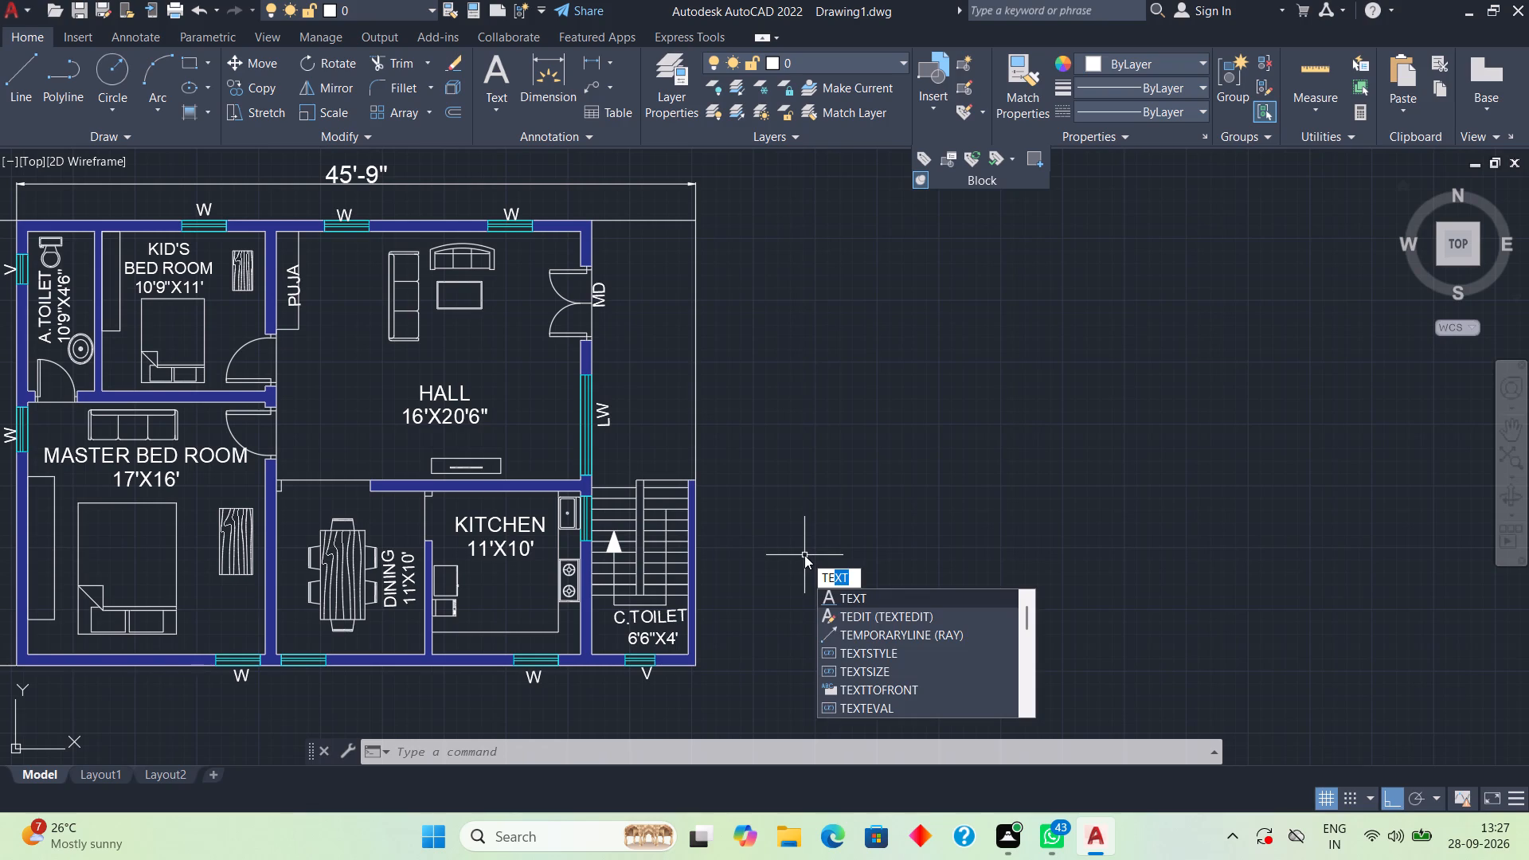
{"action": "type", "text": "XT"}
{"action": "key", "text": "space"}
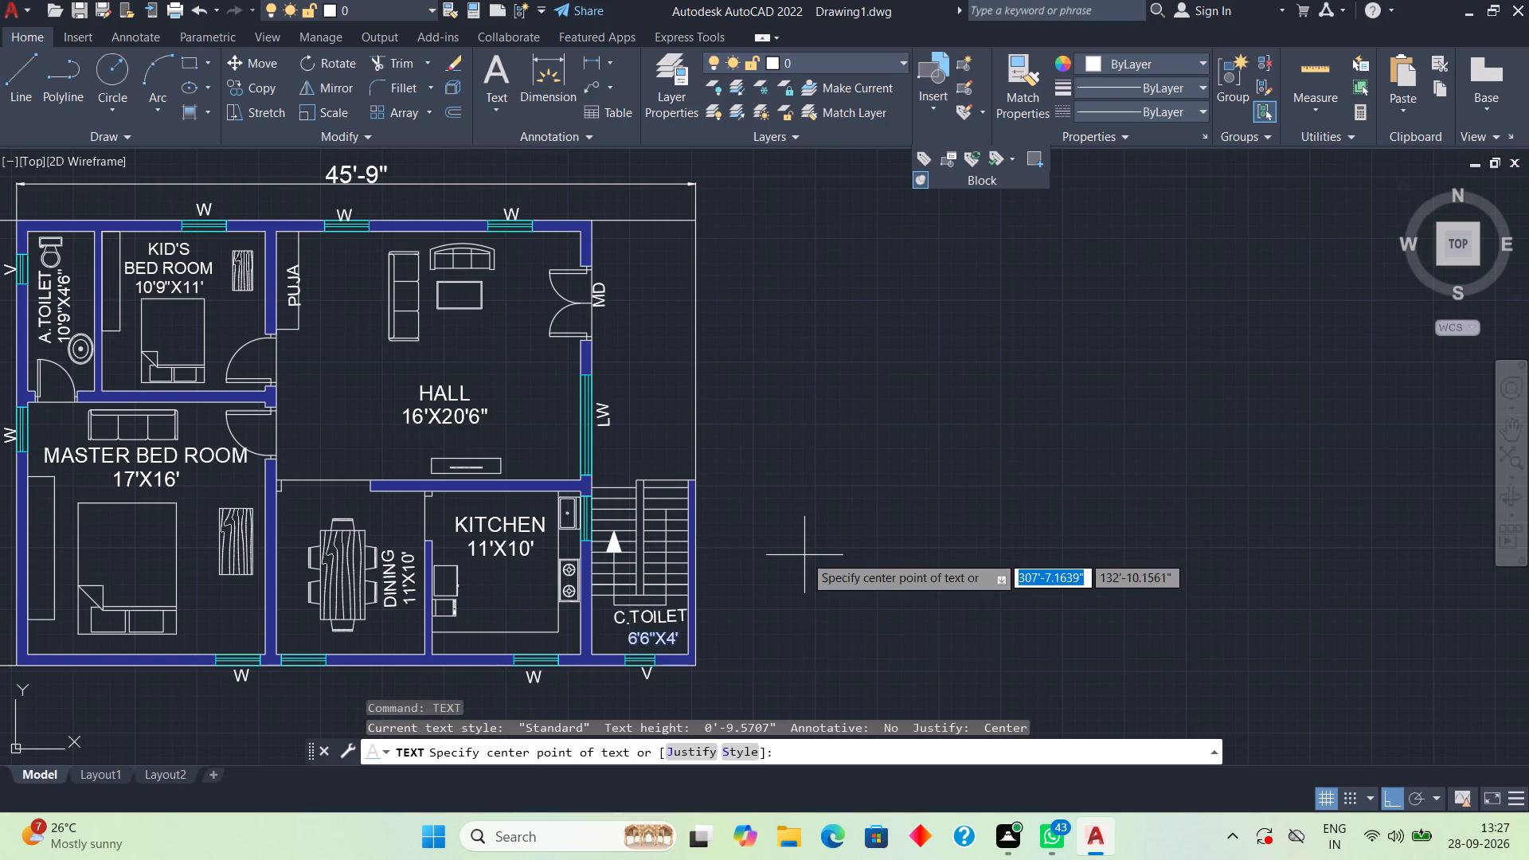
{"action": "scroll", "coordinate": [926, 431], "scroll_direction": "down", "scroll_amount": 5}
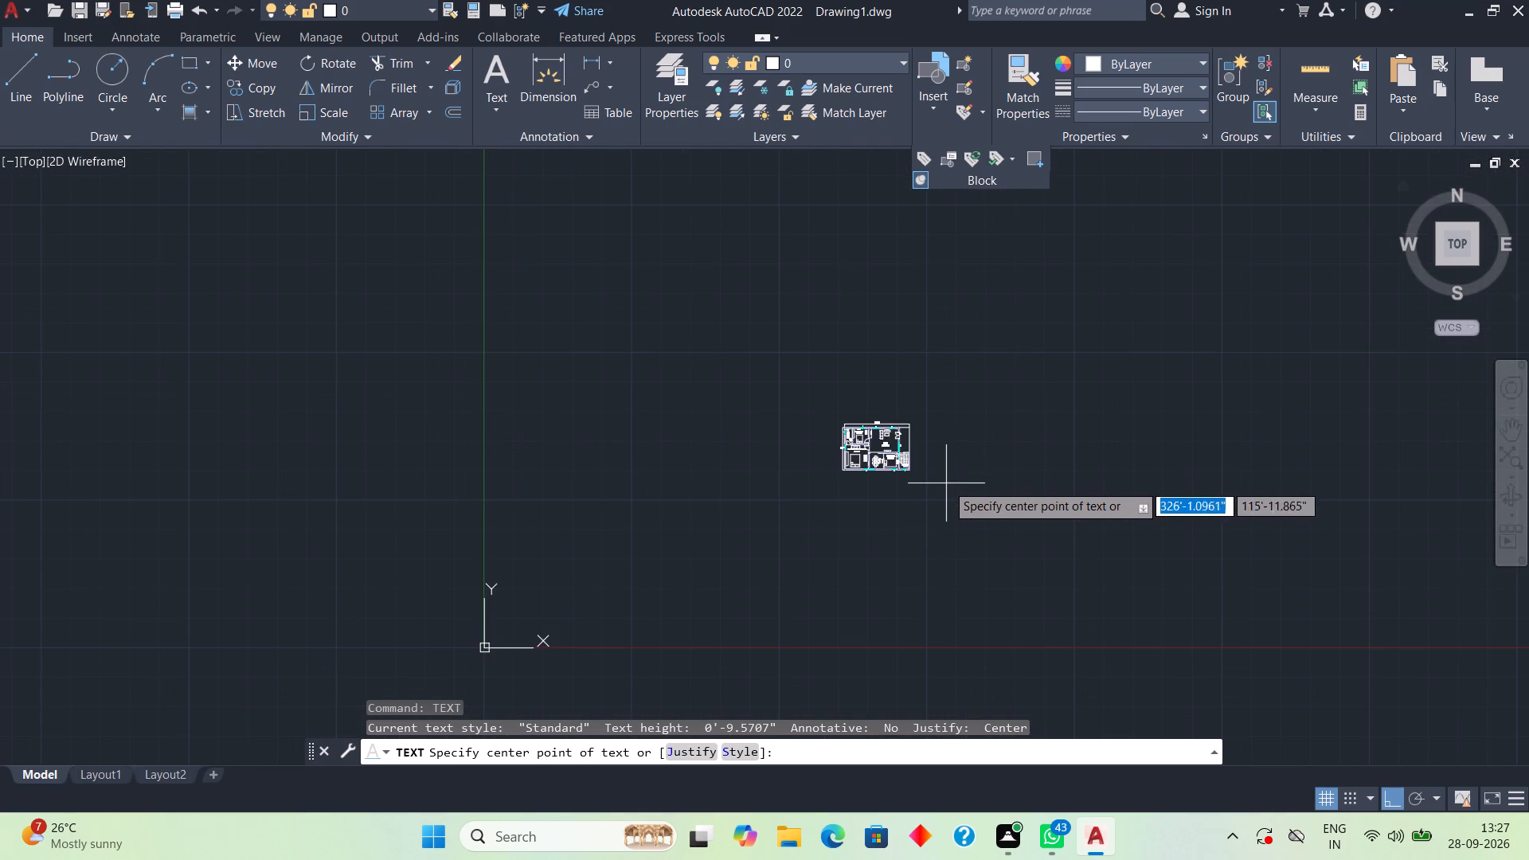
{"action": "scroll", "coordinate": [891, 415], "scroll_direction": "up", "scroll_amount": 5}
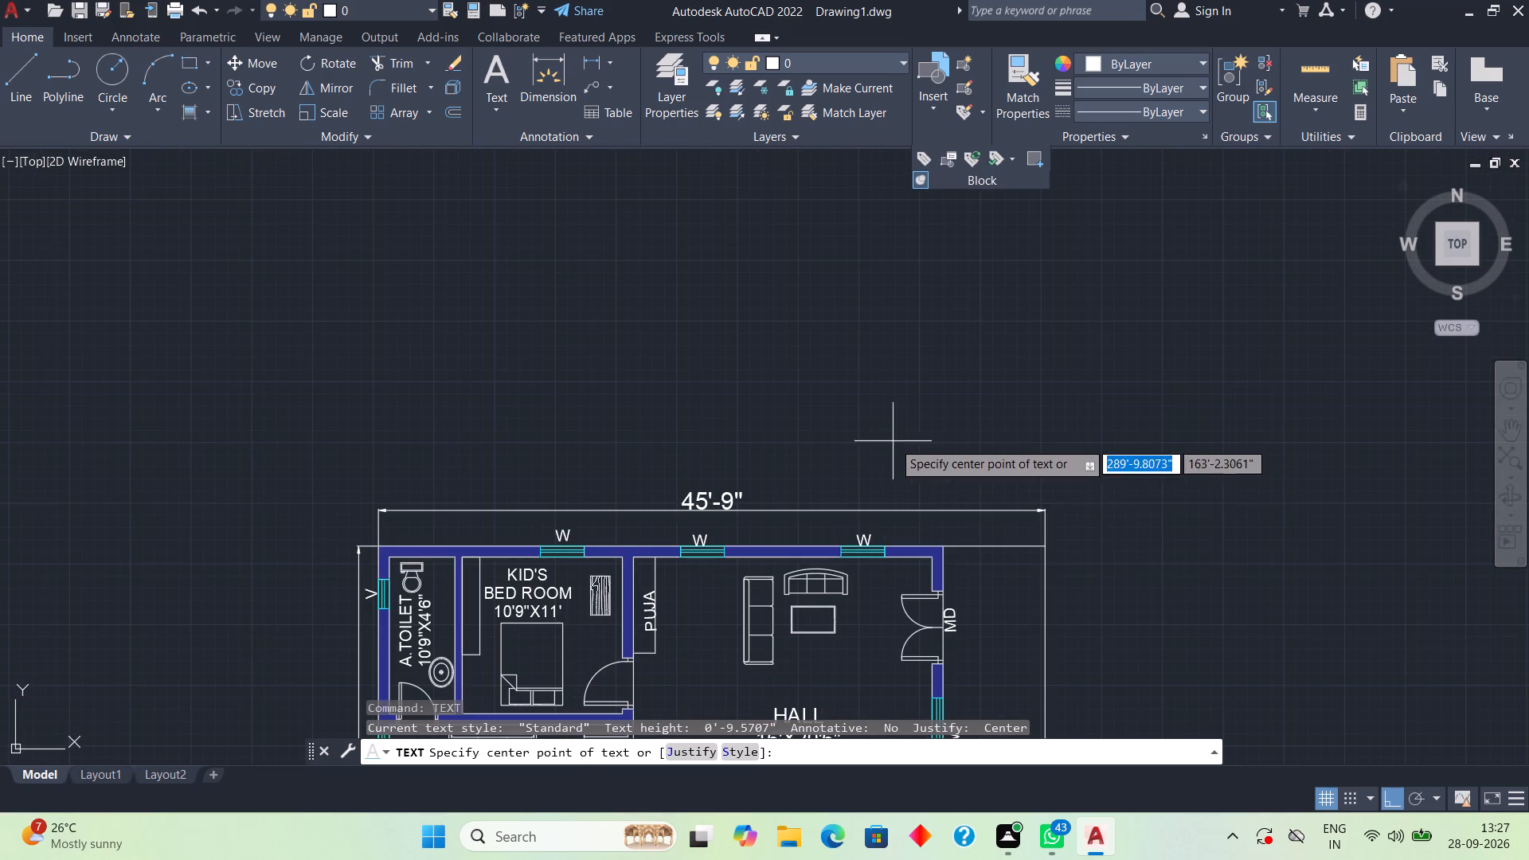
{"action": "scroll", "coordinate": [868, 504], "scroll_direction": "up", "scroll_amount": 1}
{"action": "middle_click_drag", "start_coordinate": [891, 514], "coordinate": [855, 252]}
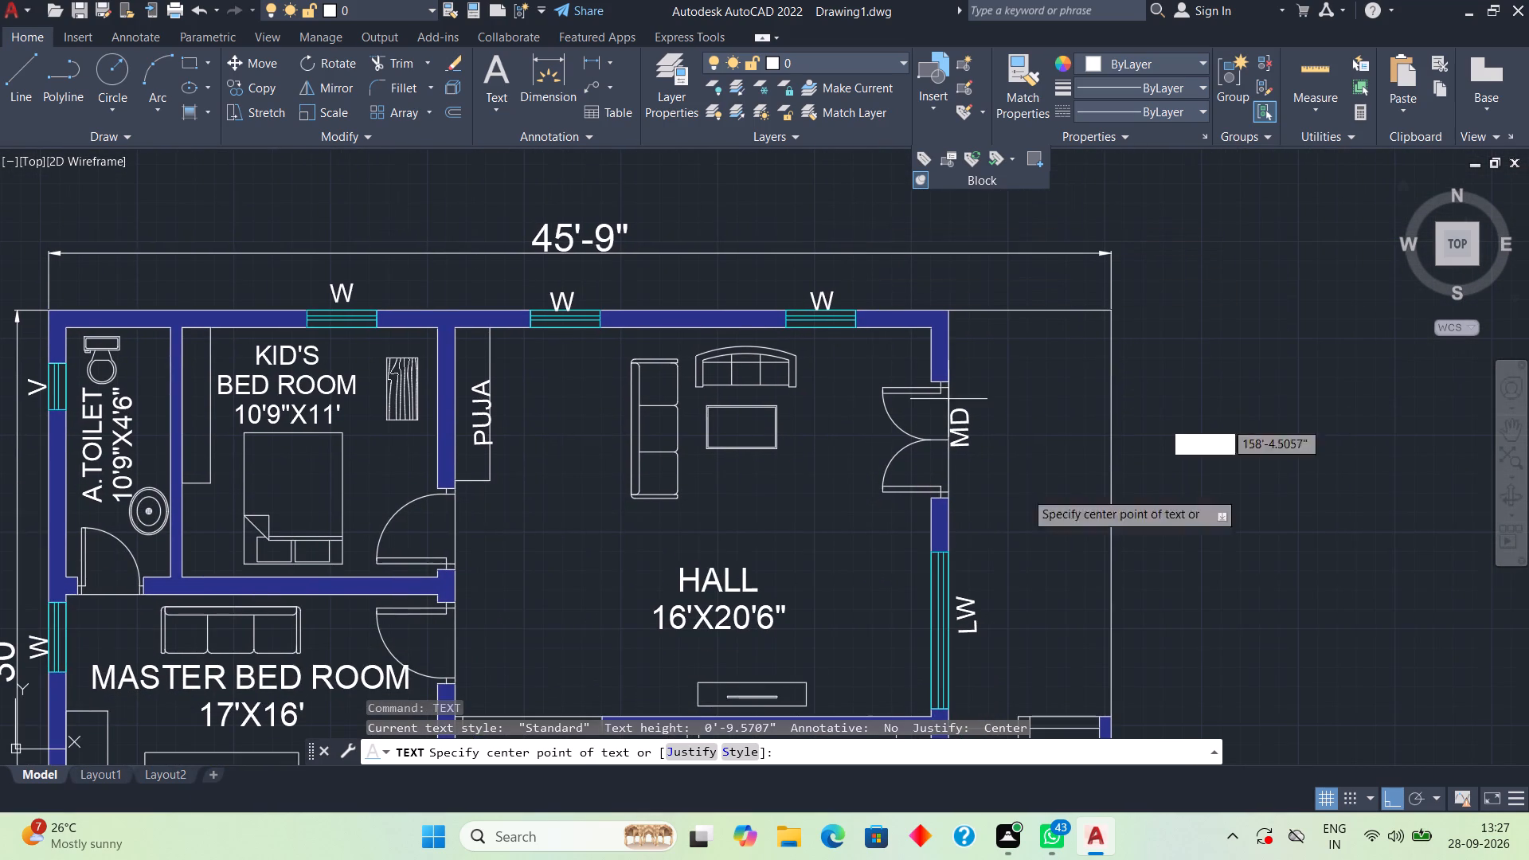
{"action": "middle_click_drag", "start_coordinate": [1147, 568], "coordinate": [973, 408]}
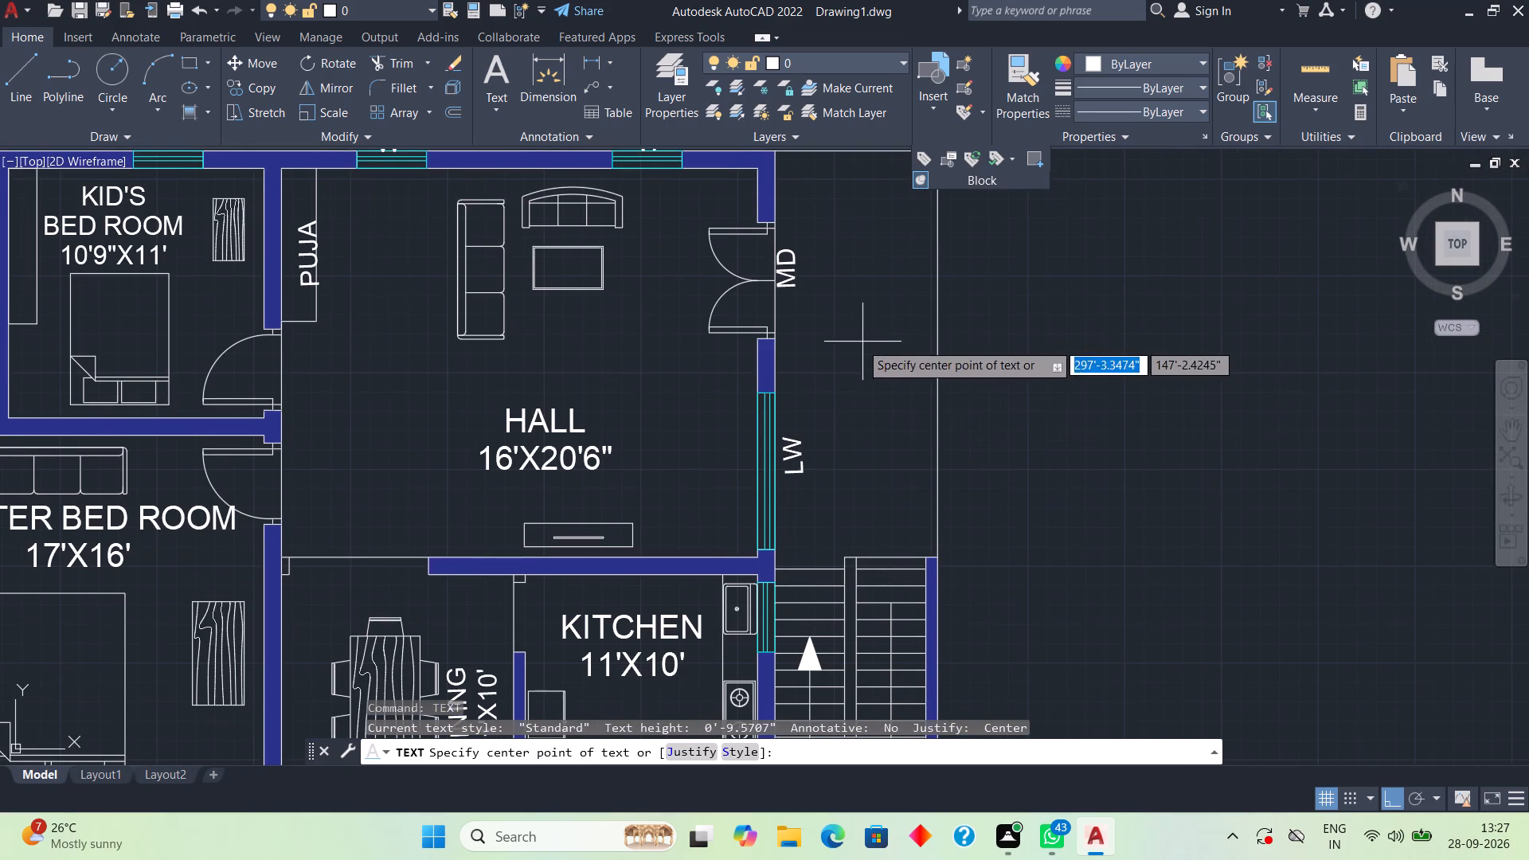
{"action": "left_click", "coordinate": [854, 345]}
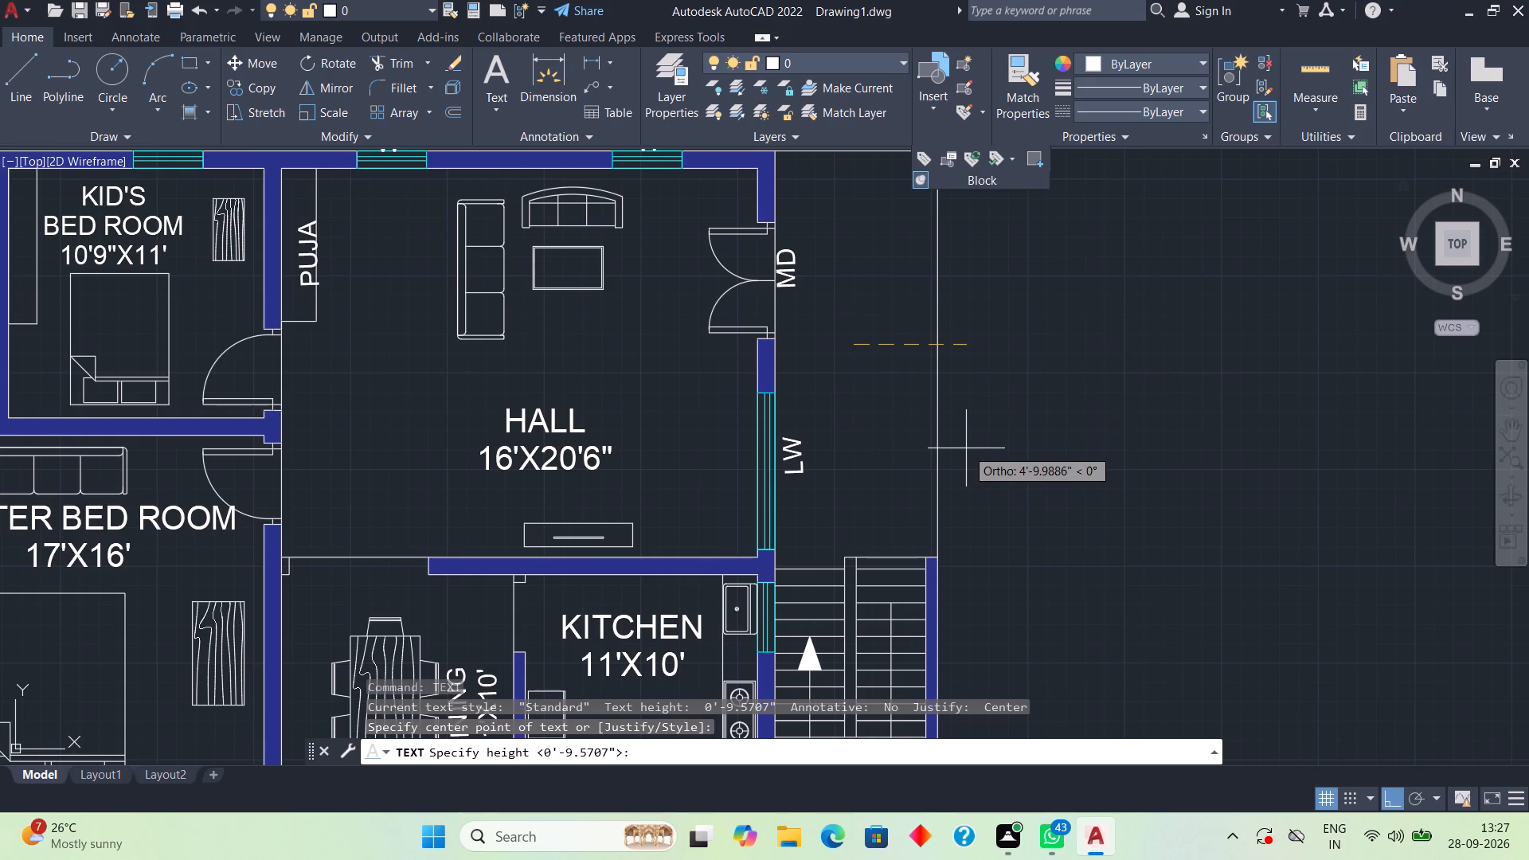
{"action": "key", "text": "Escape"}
Add the text label SITOUT at the existing text height, directly beneath the 6'6"X4' size of C.TOILET.
{"action": "type", "text": "TEXT"}
{"action": "key", "text": "space"}
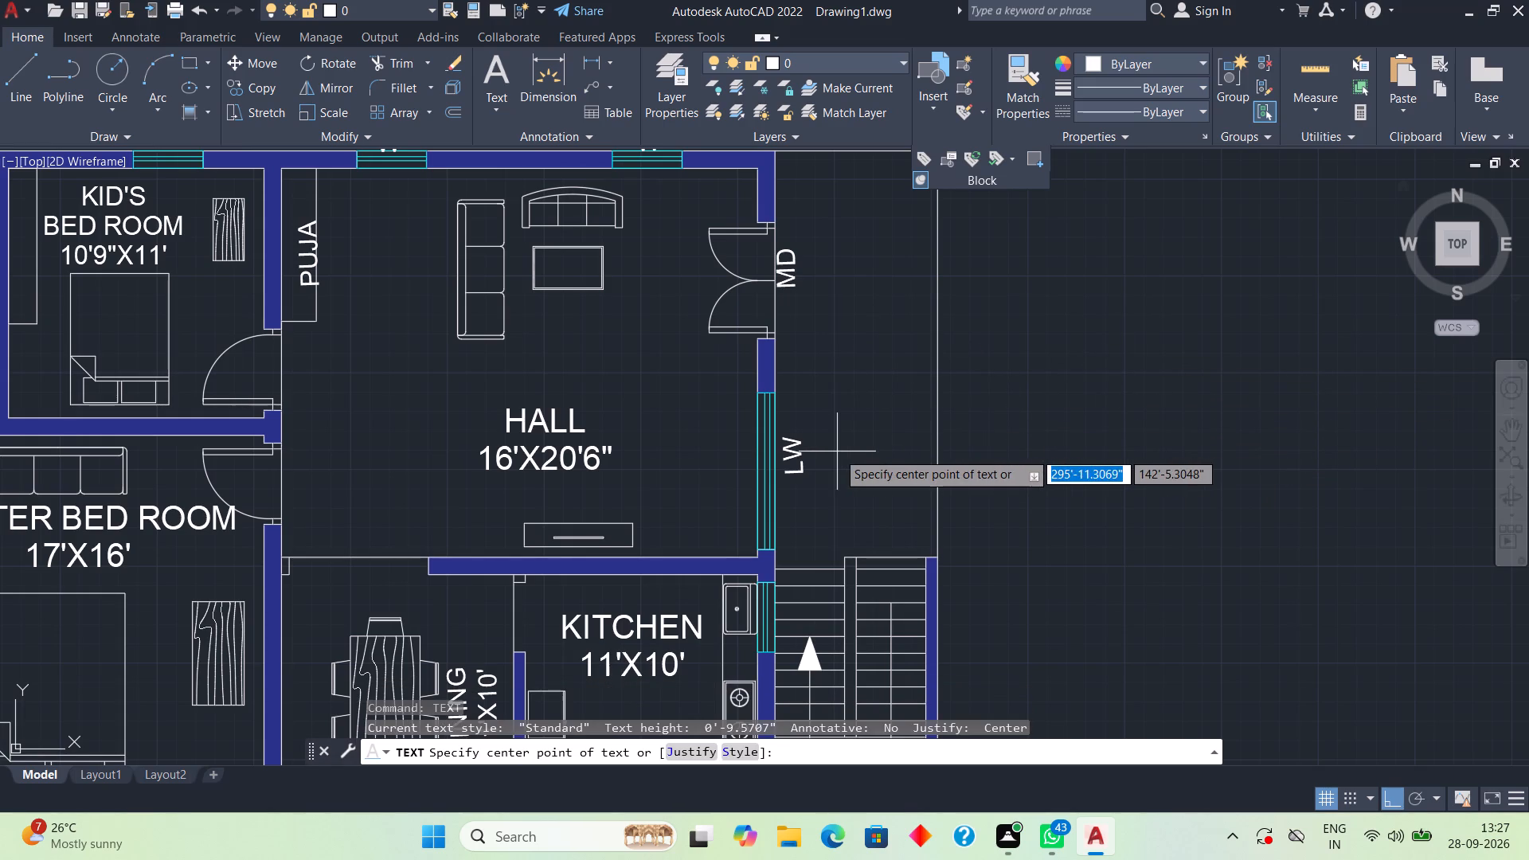
{"action": "key", "text": "space"}
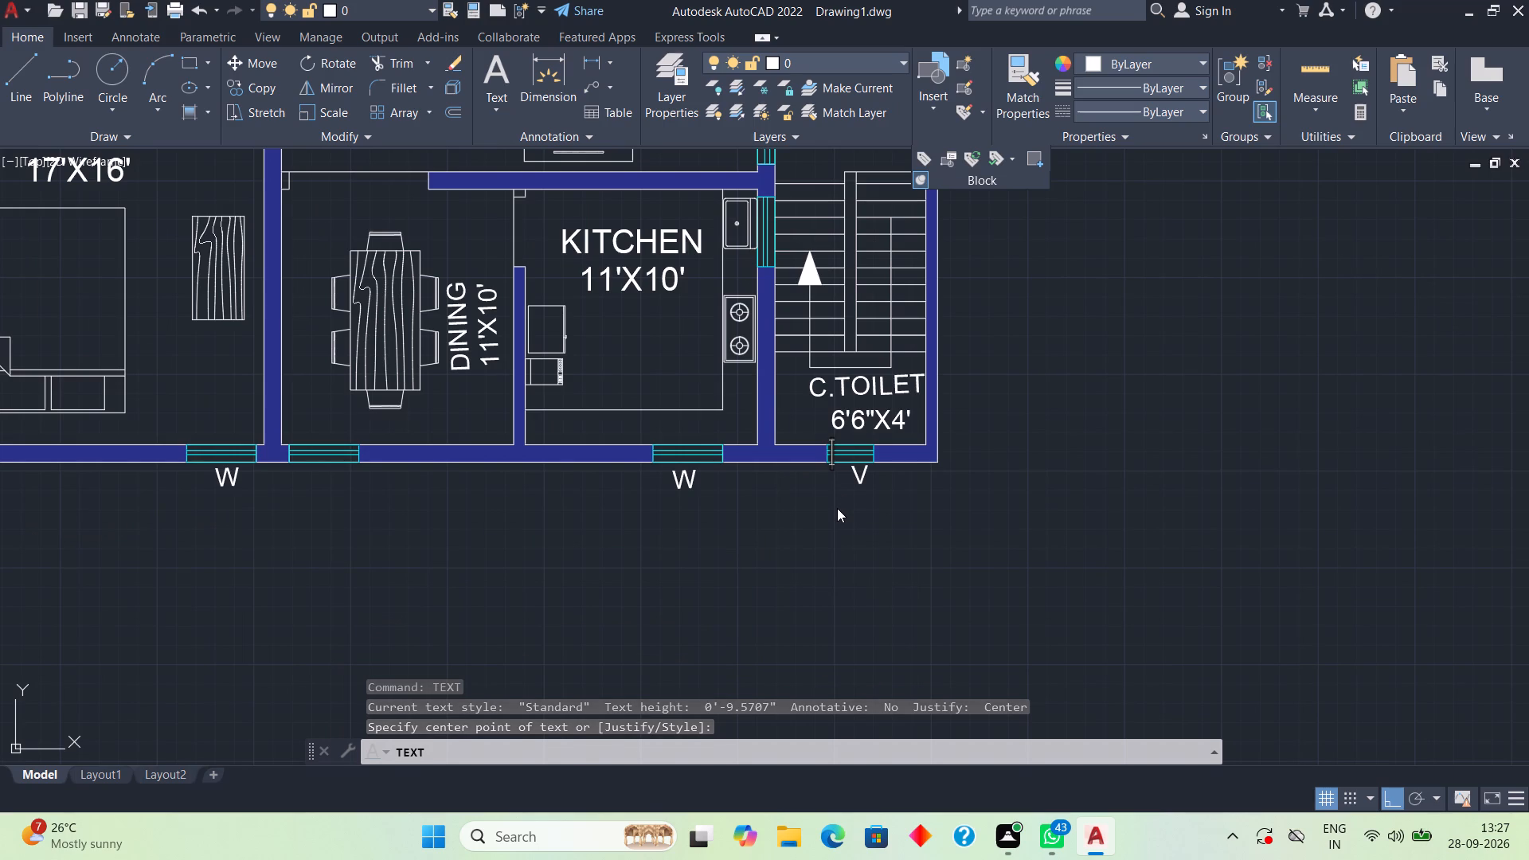
{"action": "key", "text": "s"}
{"action": "key", "text": "i"}
{"action": "key", "text": "t"}
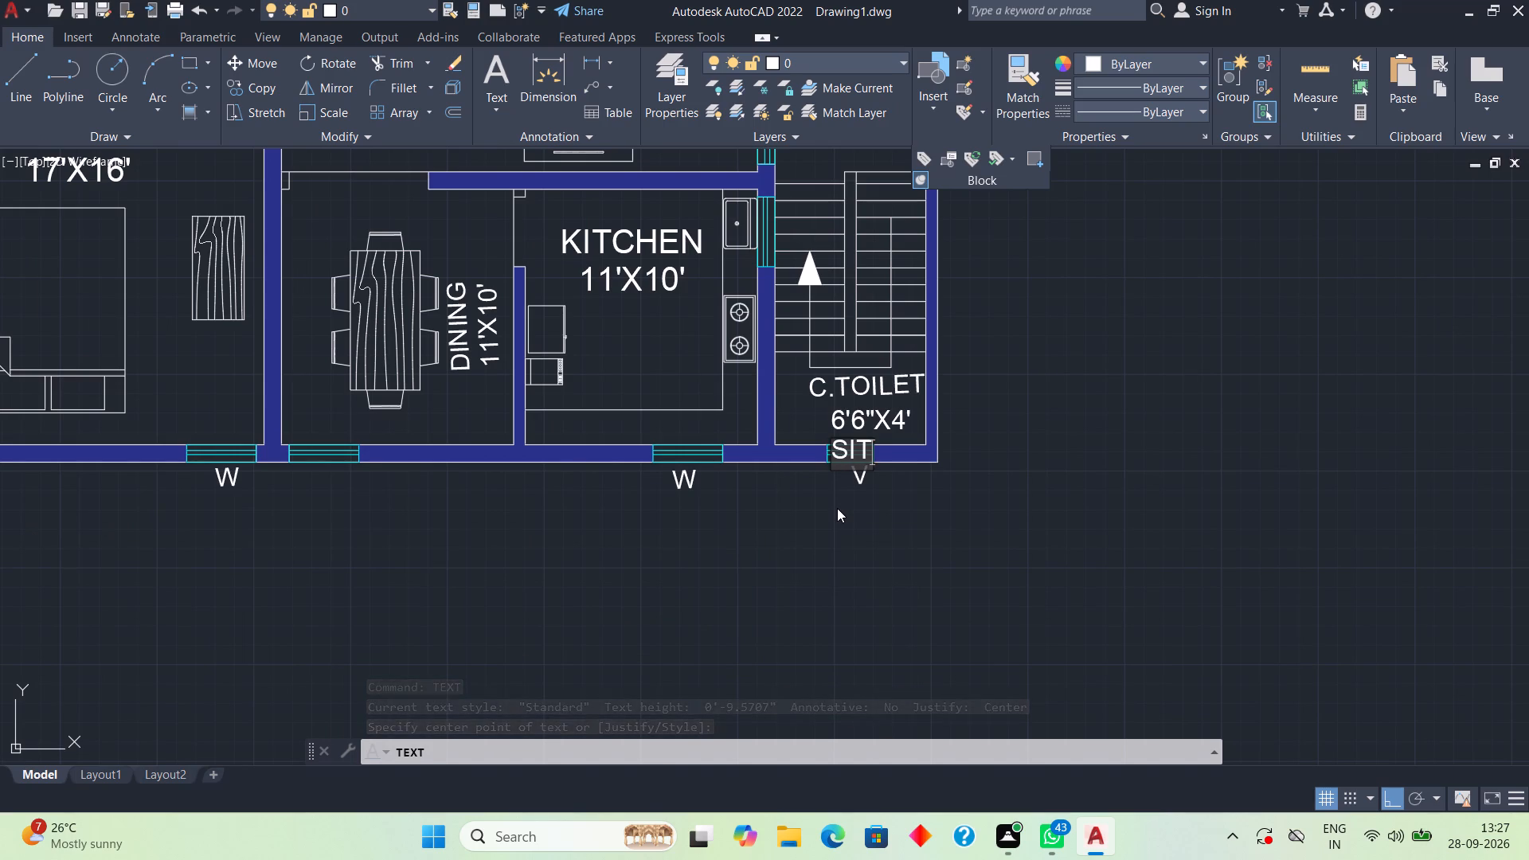
{"action": "key", "text": "o"}
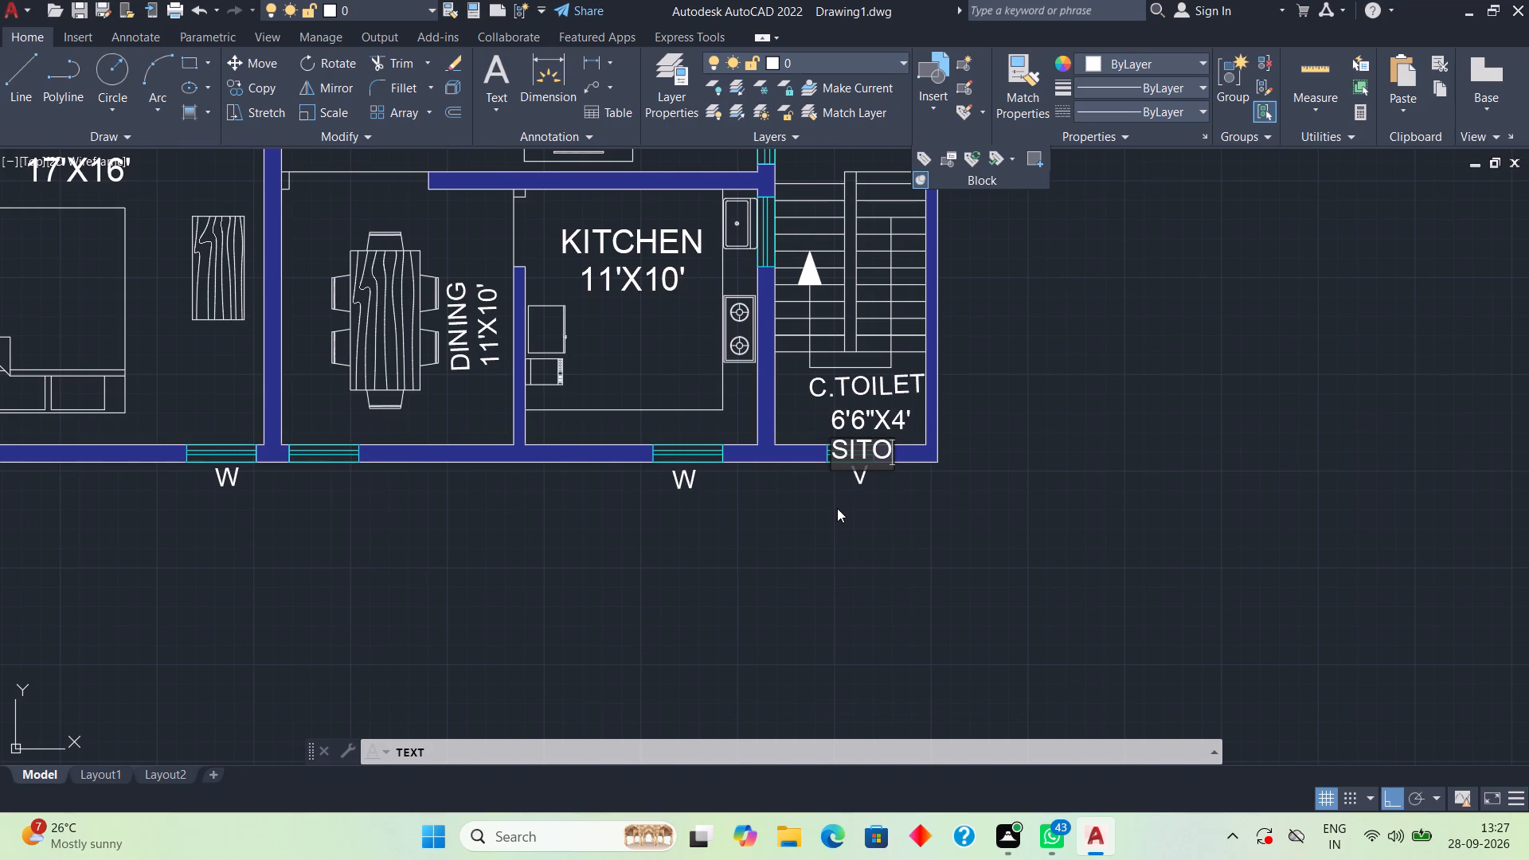
{"action": "type", "text": "UT"}
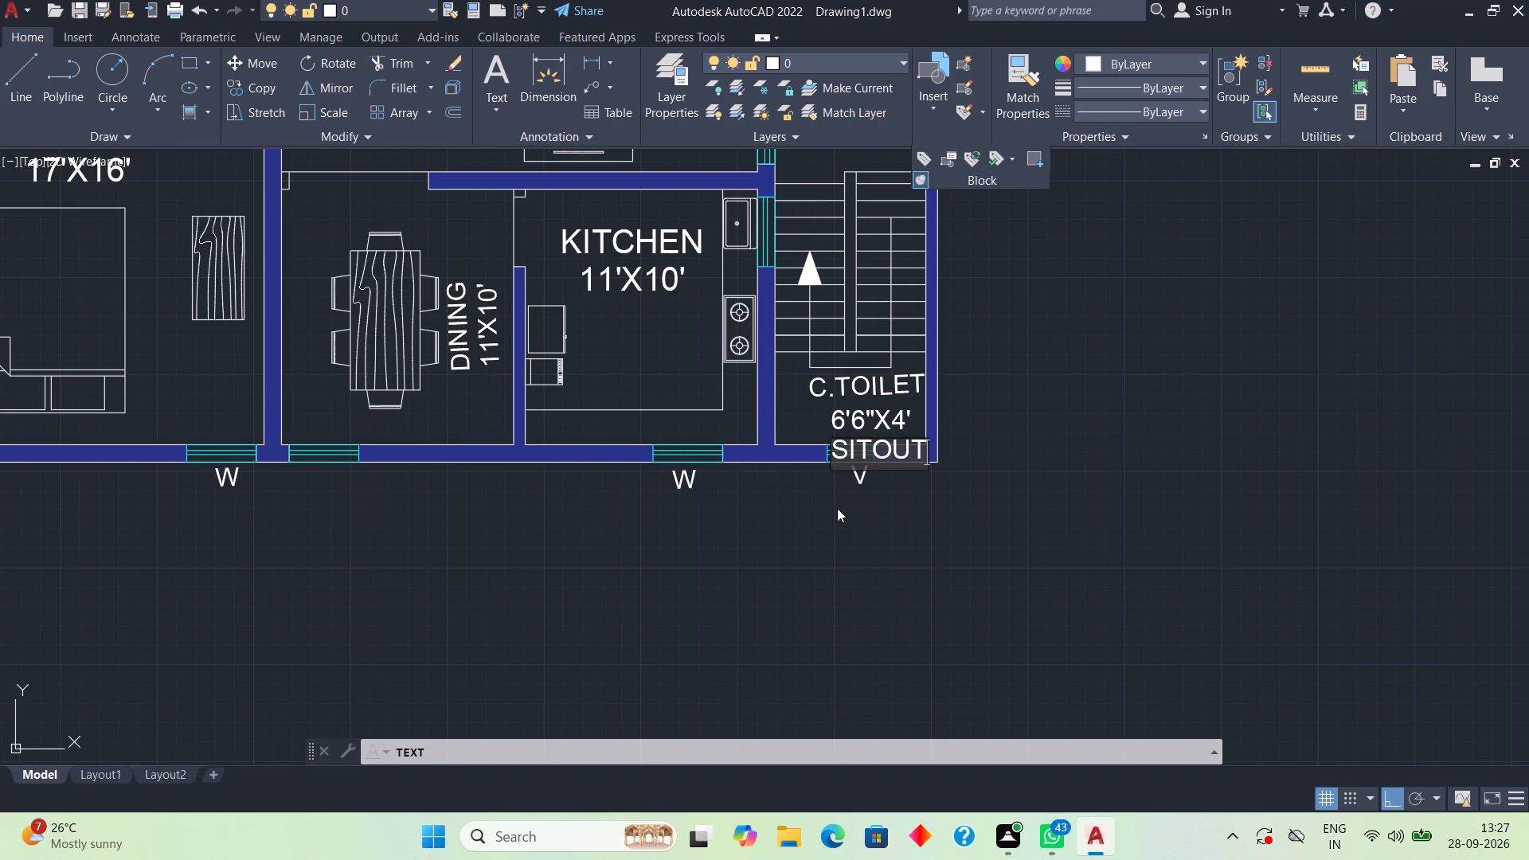
{"action": "key", "text": "Return"}
Add the size 17'6"X7' as a second text line beneath the SITOUT label.
{"action": "type", "text": "17"}
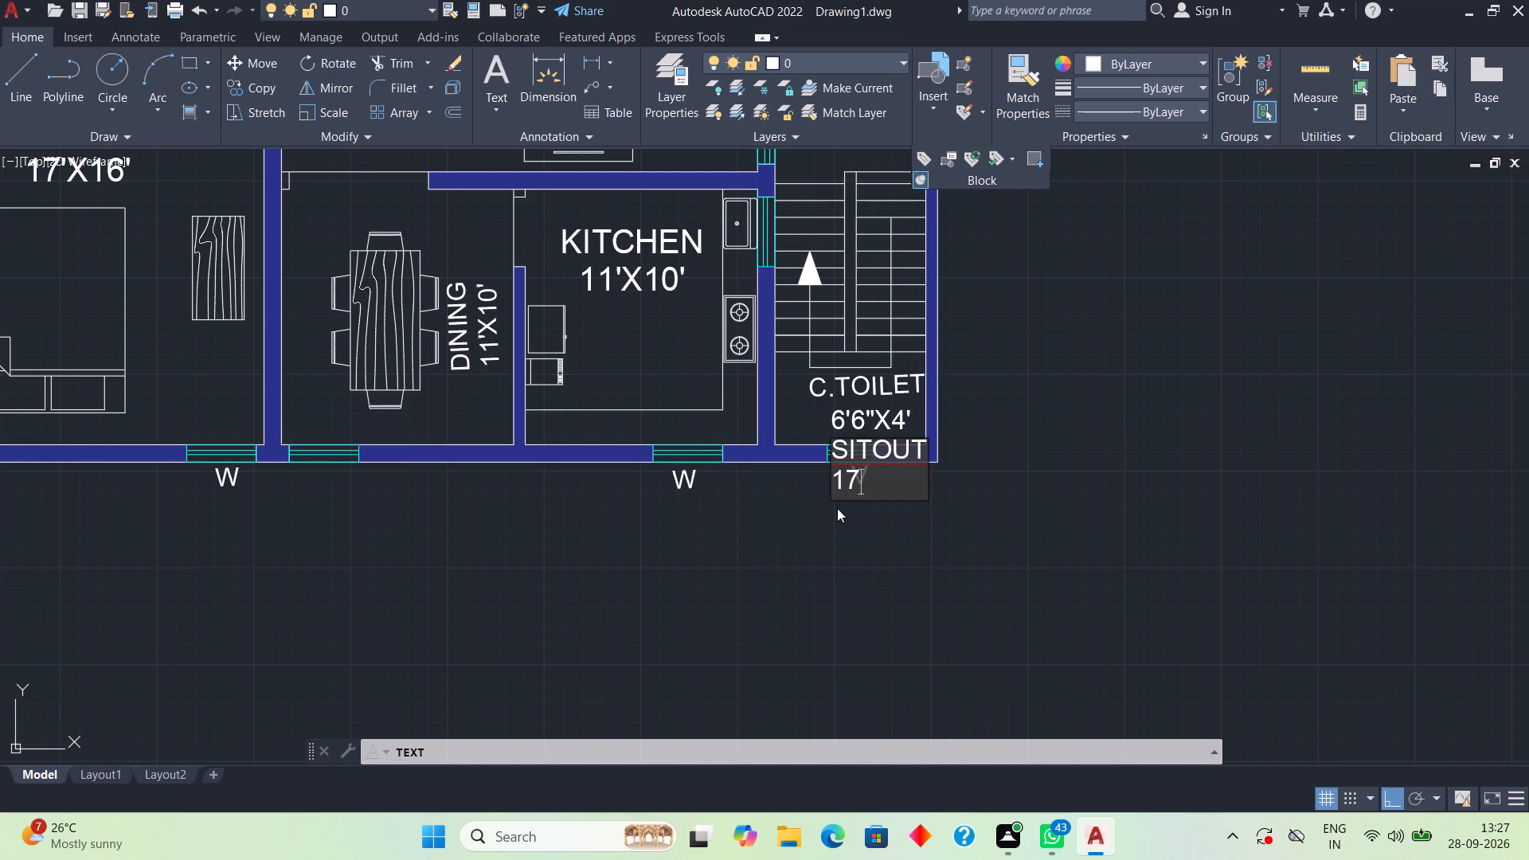
{"action": "key", "text": "apostrophe"}
{"action": "key", "text": "6"}
{"action": "key", "text": "shift+quotedbl"}
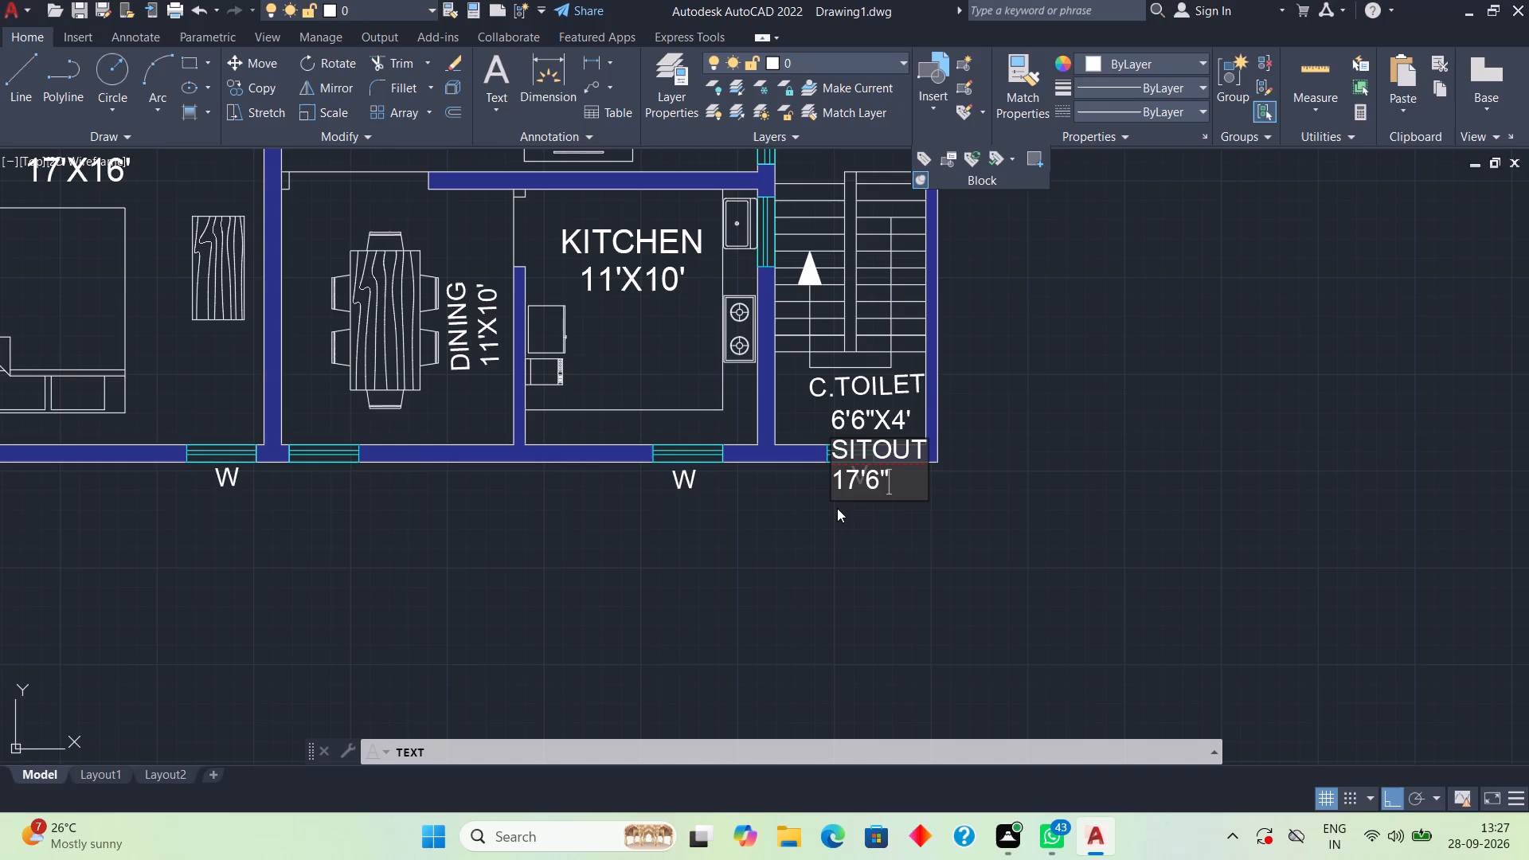
{"action": "key", "text": "x"}
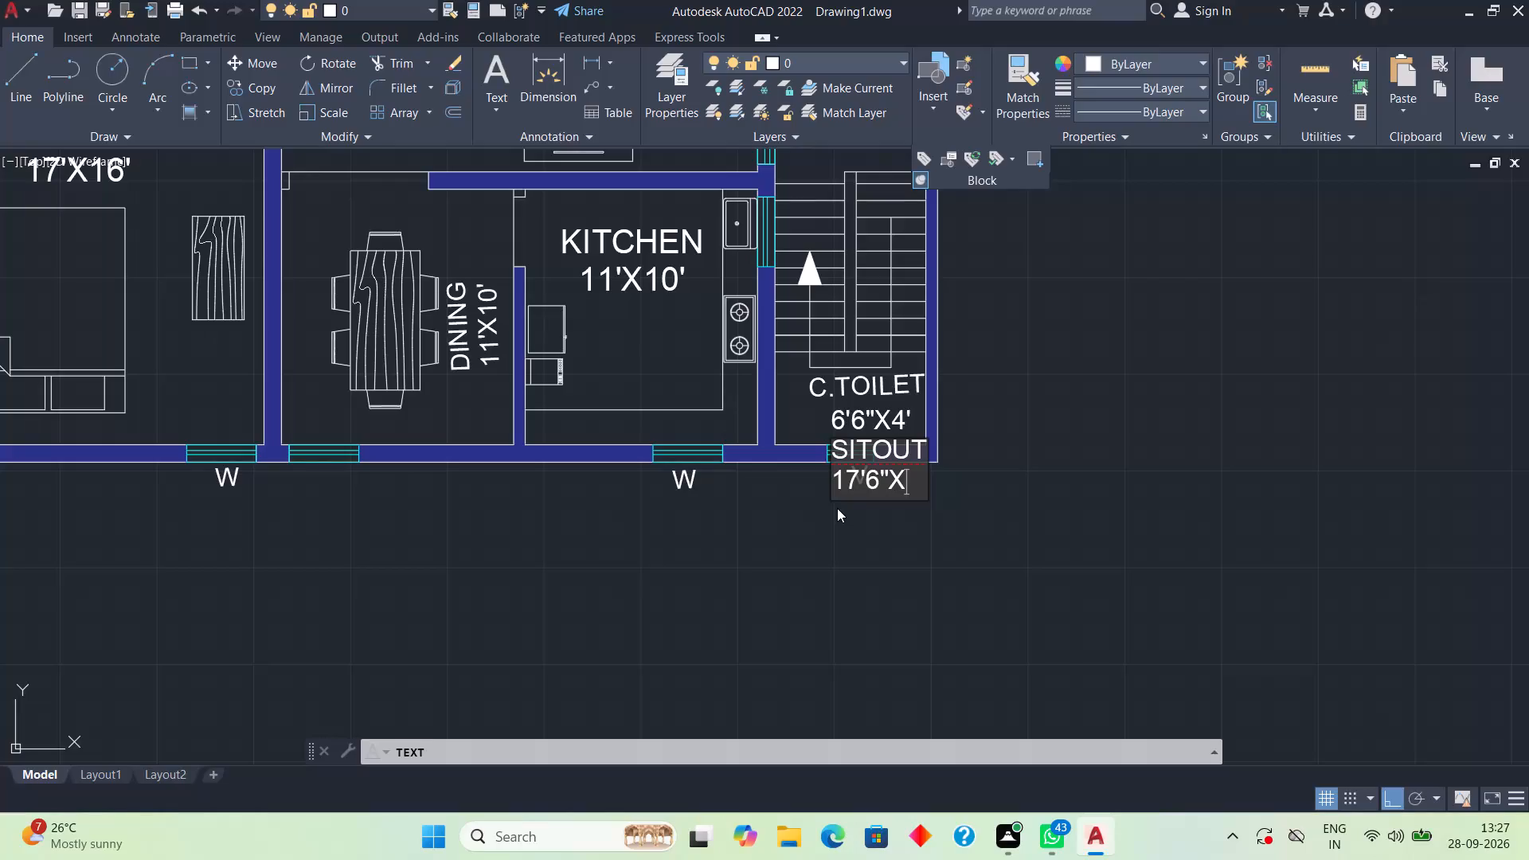
{"action": "key", "text": "7"}
{"action": "key", "text": "apostrophe"}
{"action": "key", "text": "Return"}
{"action": "key", "text": "Escape"}
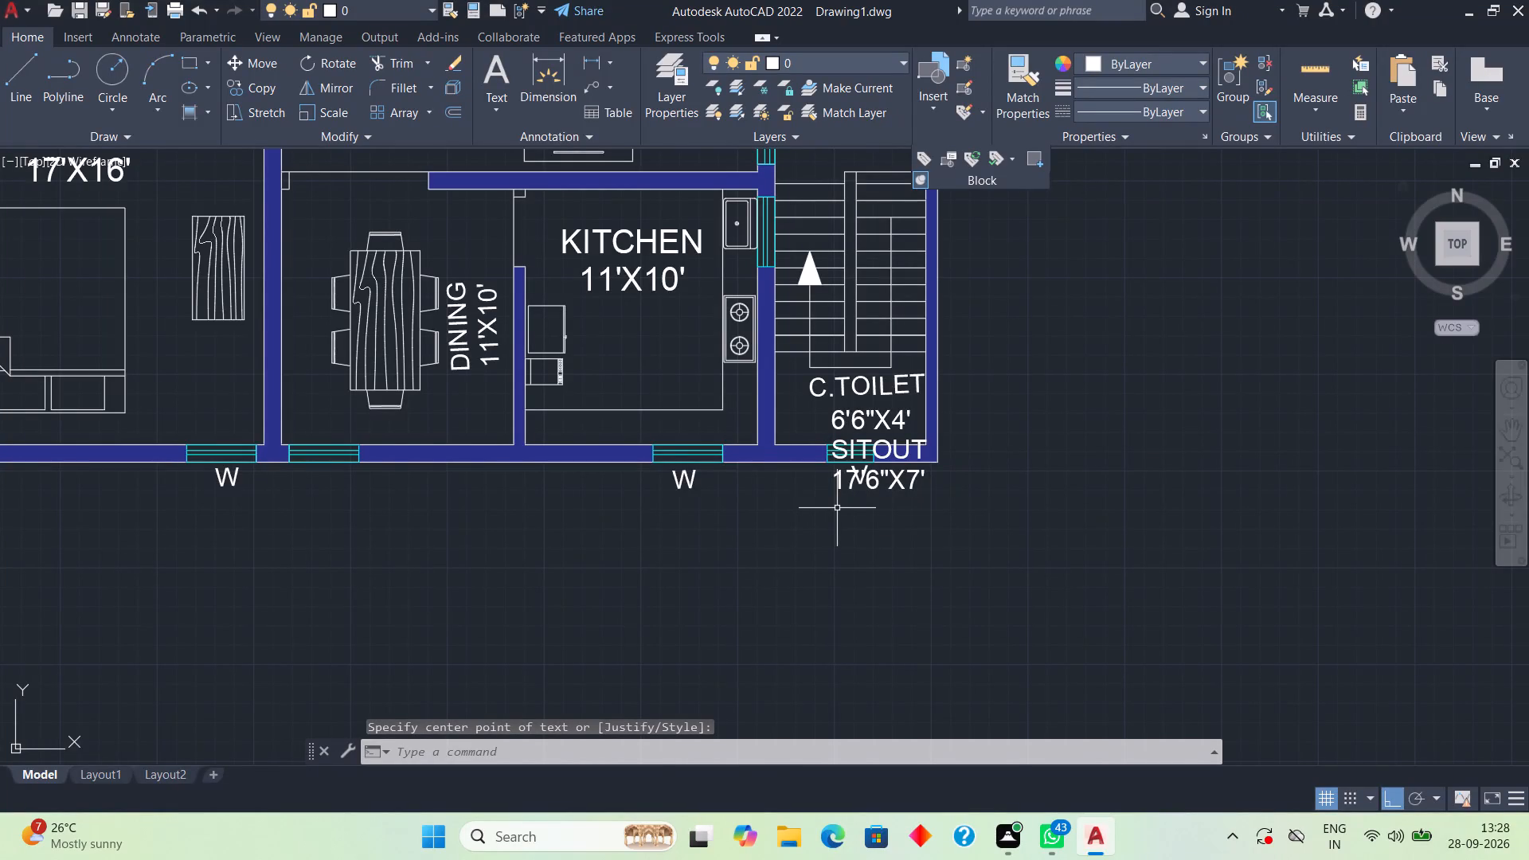
Move the SITOUT label and its 17'6"X7' size vertically up into the open area beside the hall, above the staircase.
{"action": "left_click", "coordinate": [914, 486]}
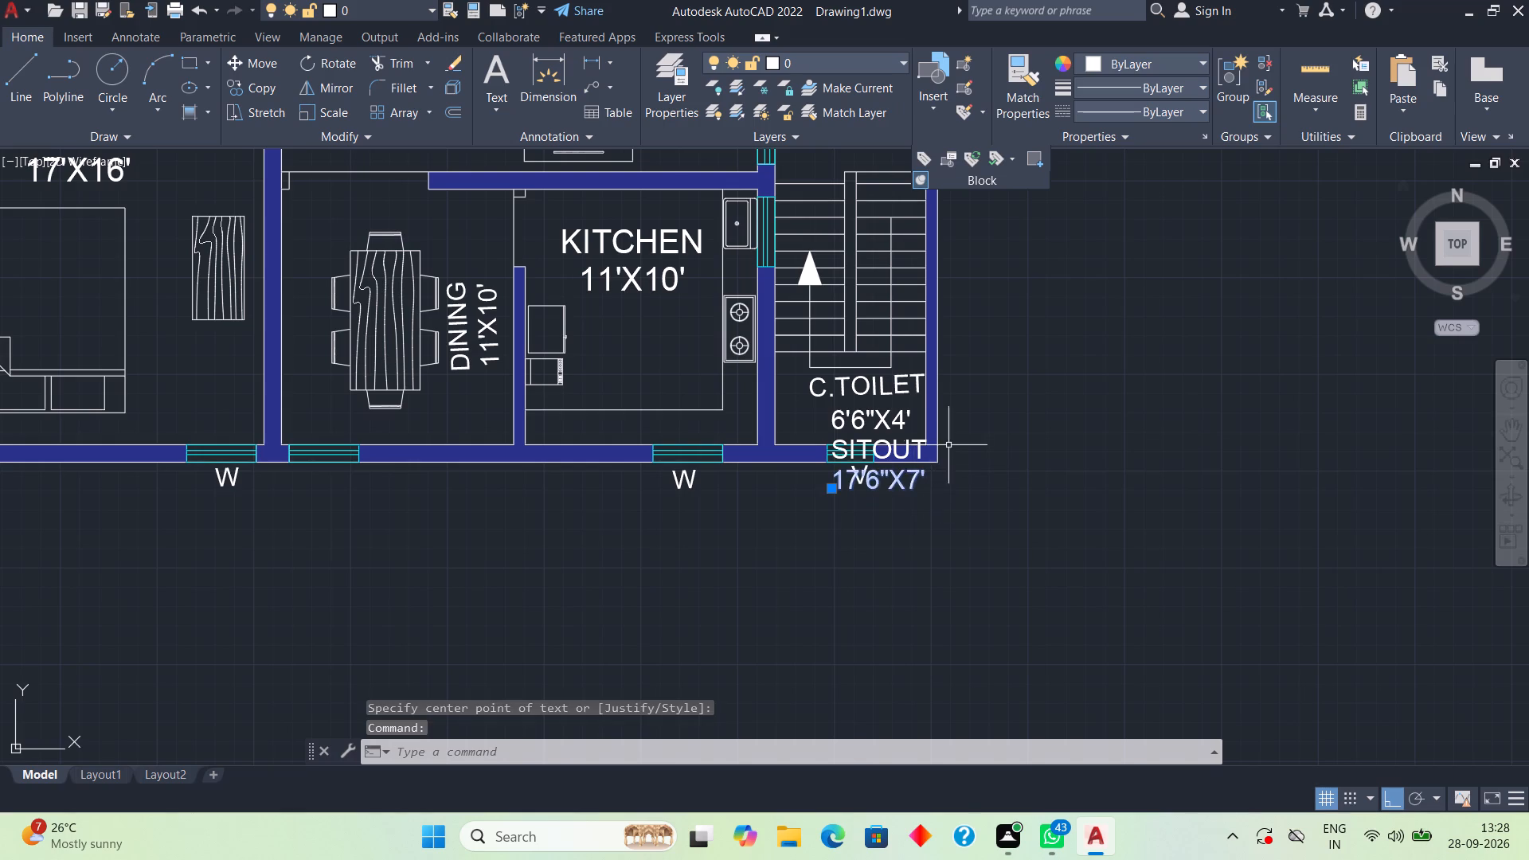
{"action": "scroll", "coordinate": [933, 444], "scroll_direction": "up", "scroll_amount": 3}
{"action": "left_click", "coordinate": [662, 430]}
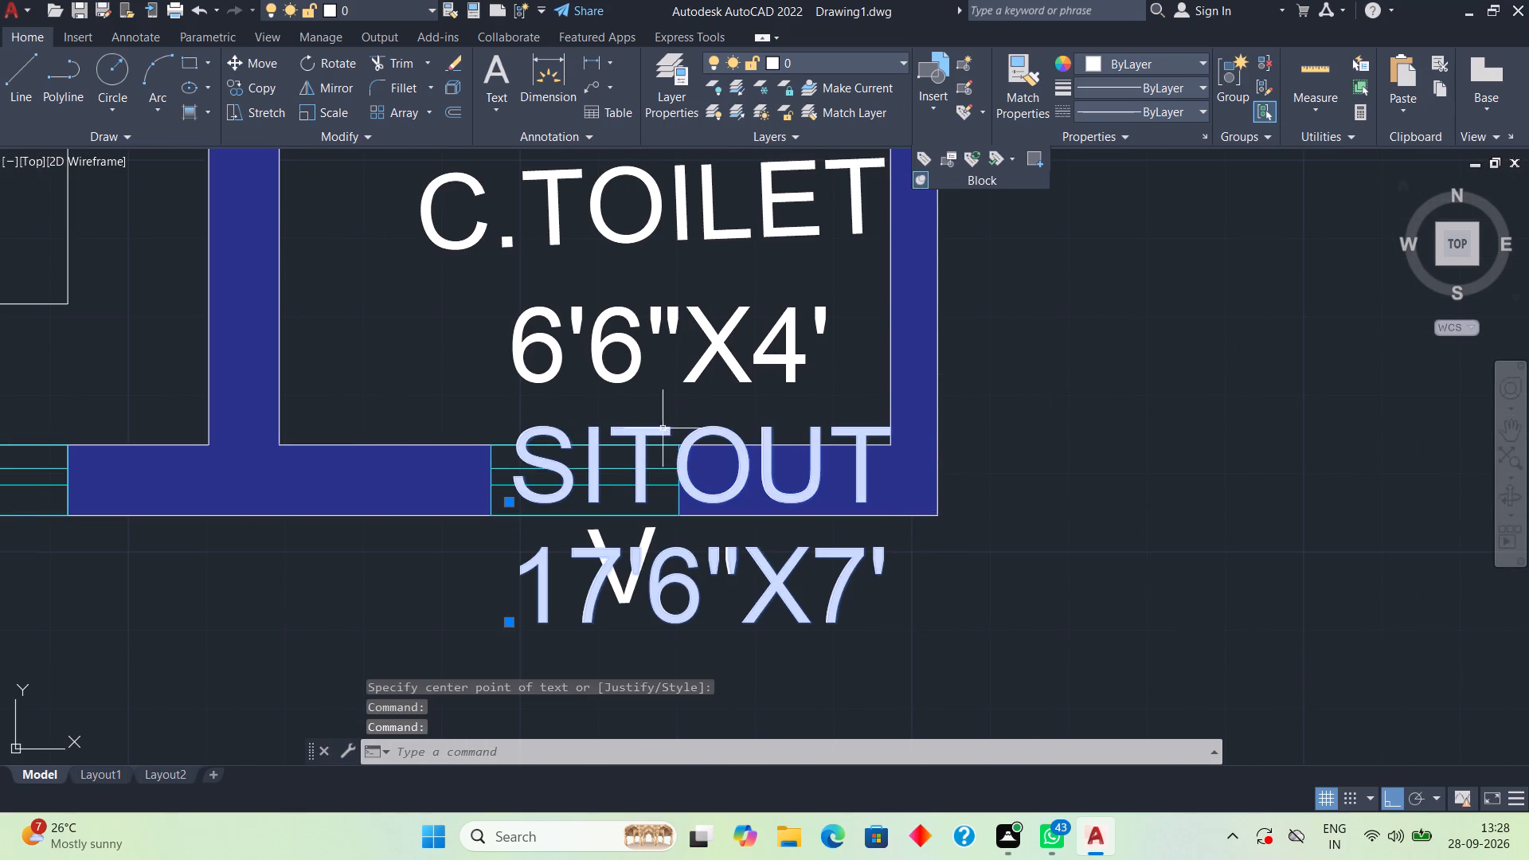
{"action": "key", "text": "m"}
{"action": "key", "text": "space"}
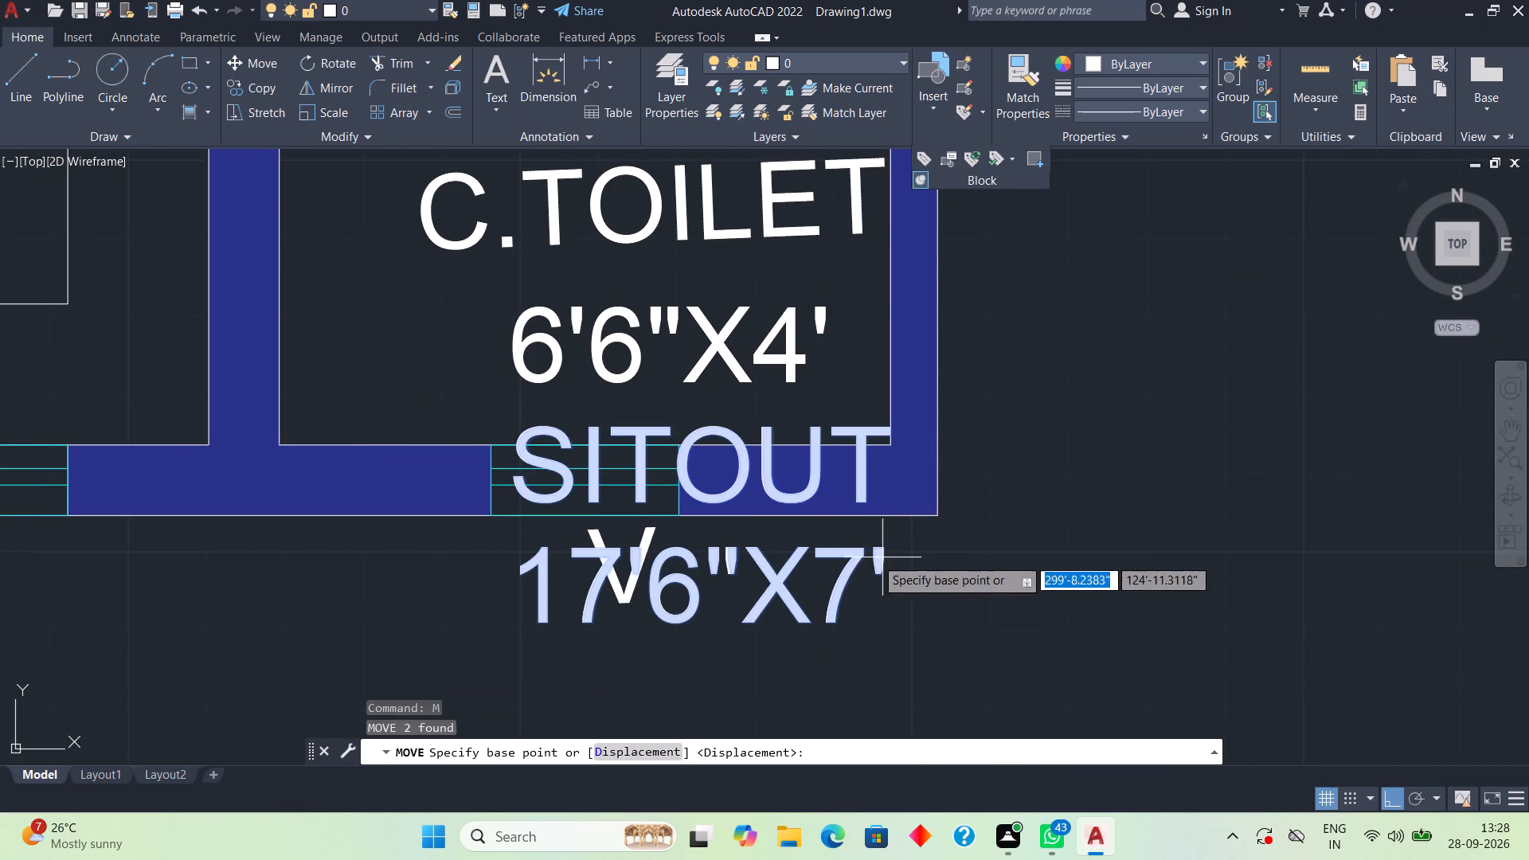
{"action": "left_click", "coordinate": [863, 559]}
{"action": "scroll", "coordinate": [901, 475], "scroll_direction": "down", "scroll_amount": 4}
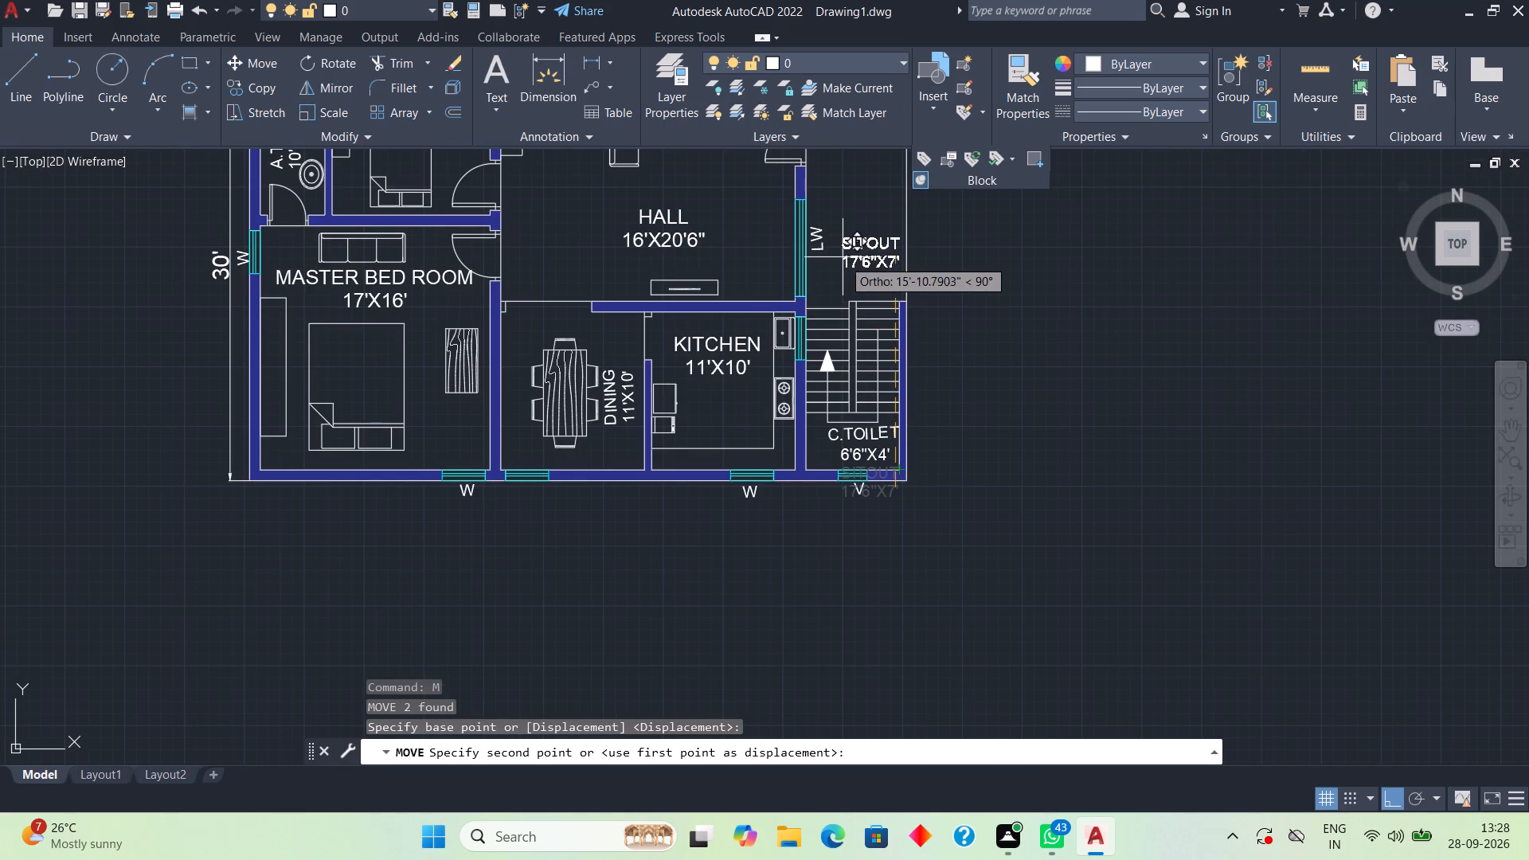
{"action": "left_click", "coordinate": [864, 231]}
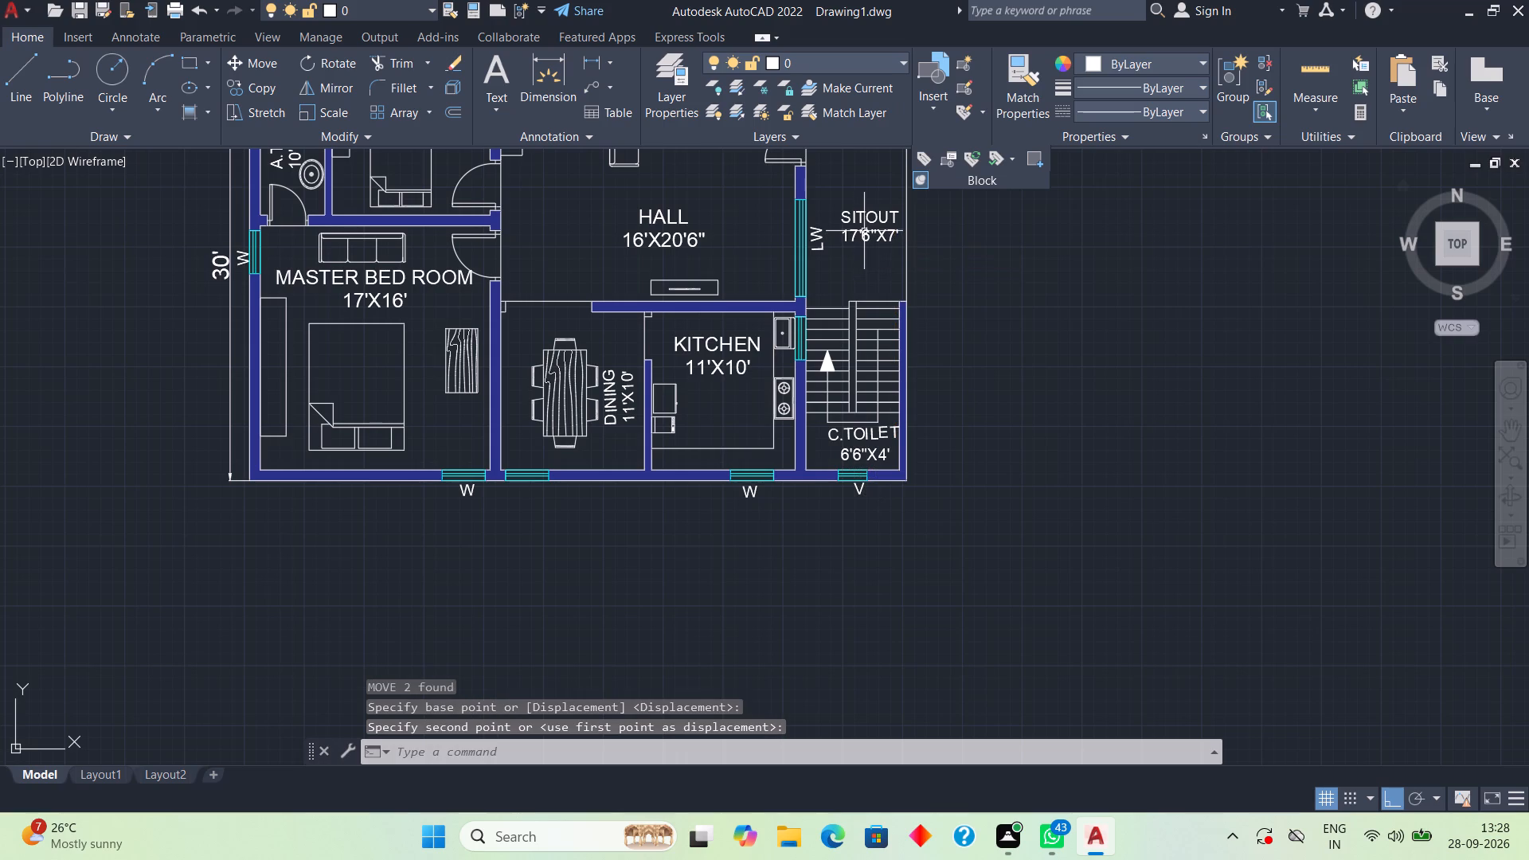
Rotate the SITOUT label and its 17'6"X7' size 90° so both read vertically, using a base point just below the text.
{"action": "middle_click_drag", "start_coordinate": [880, 262], "coordinate": [710, 486]}
{"action": "left_click", "coordinate": [688, 436]}
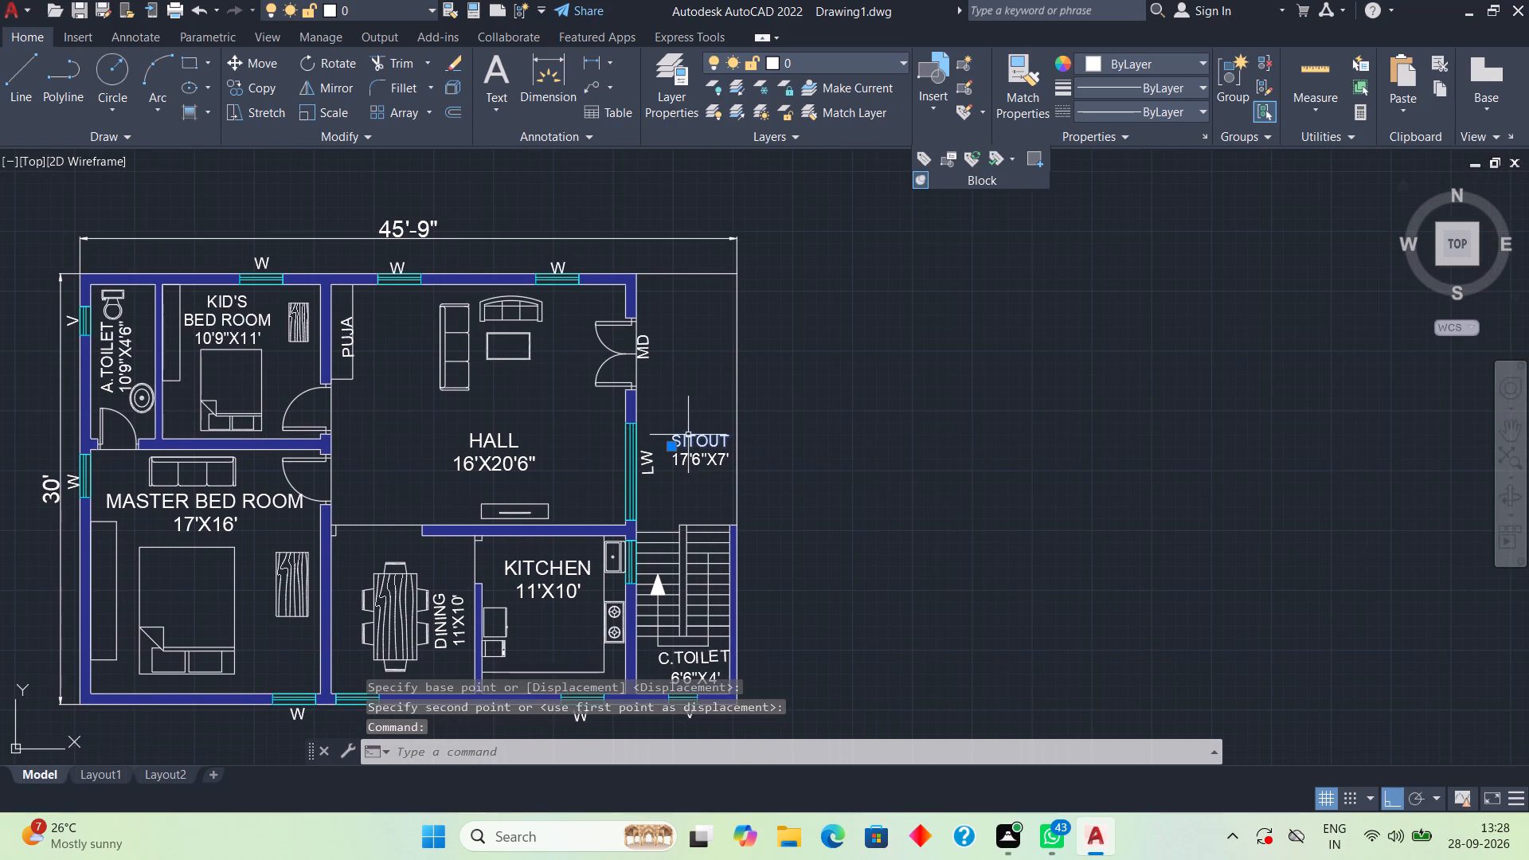
{"action": "left_click", "coordinate": [698, 455]}
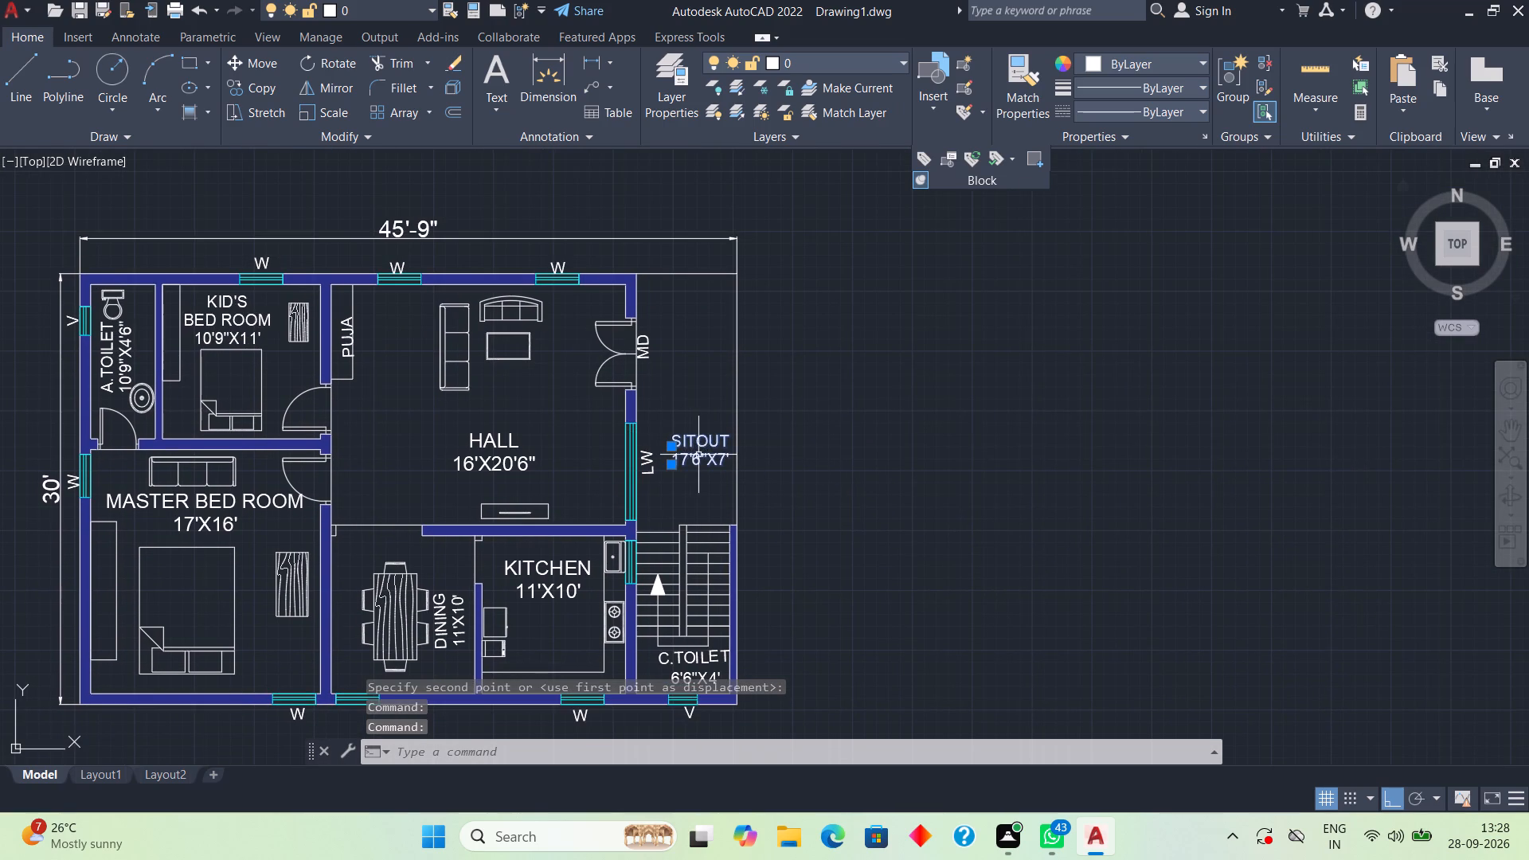
{"action": "key", "text": "r"}
{"action": "key", "text": "o"}
{"action": "key", "text": "space"}
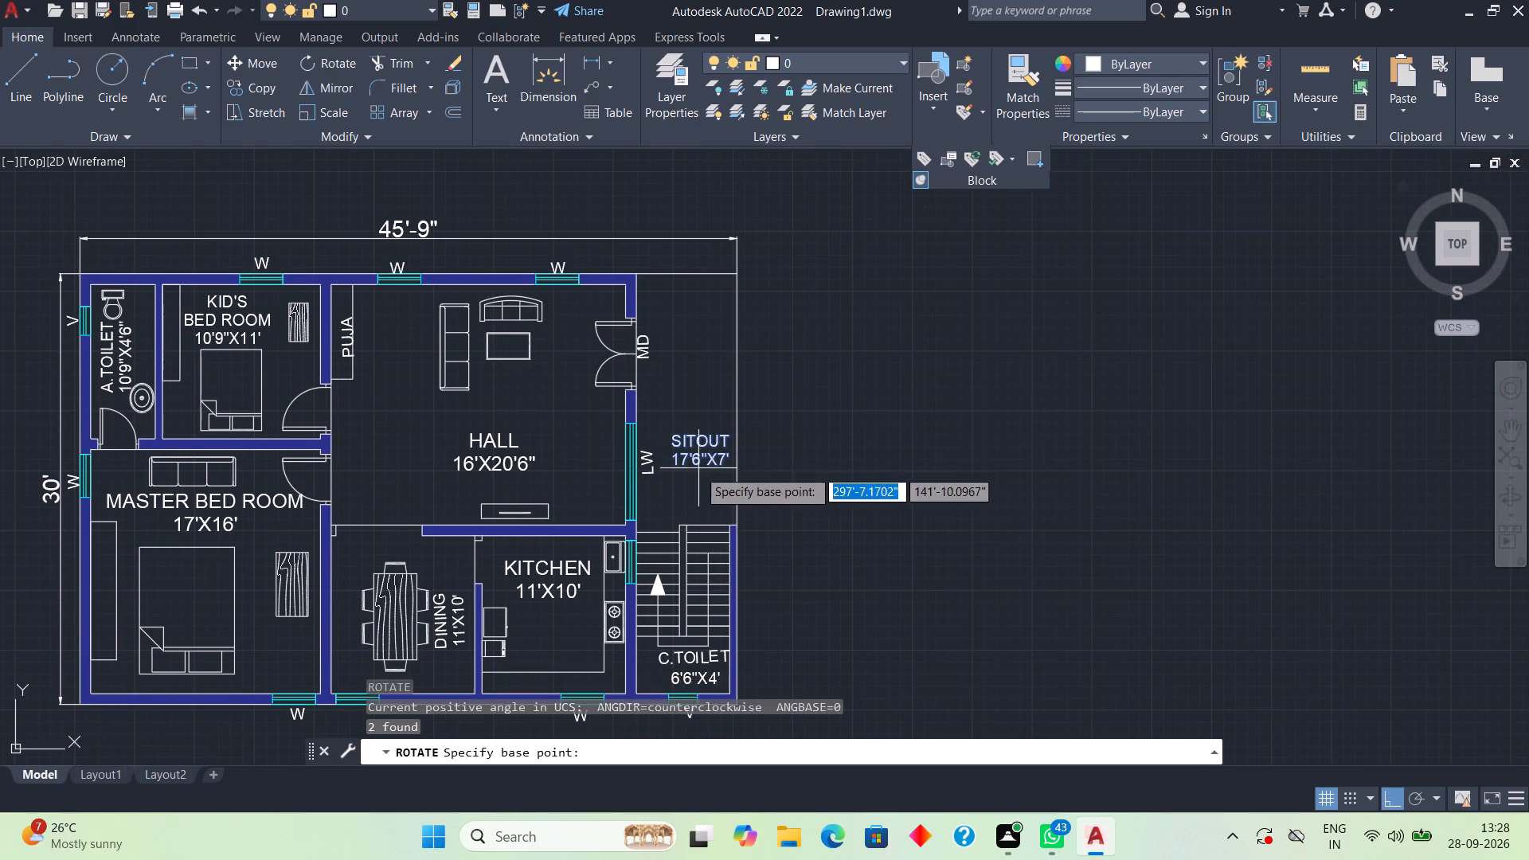
{"action": "left_click", "coordinate": [698, 469]}
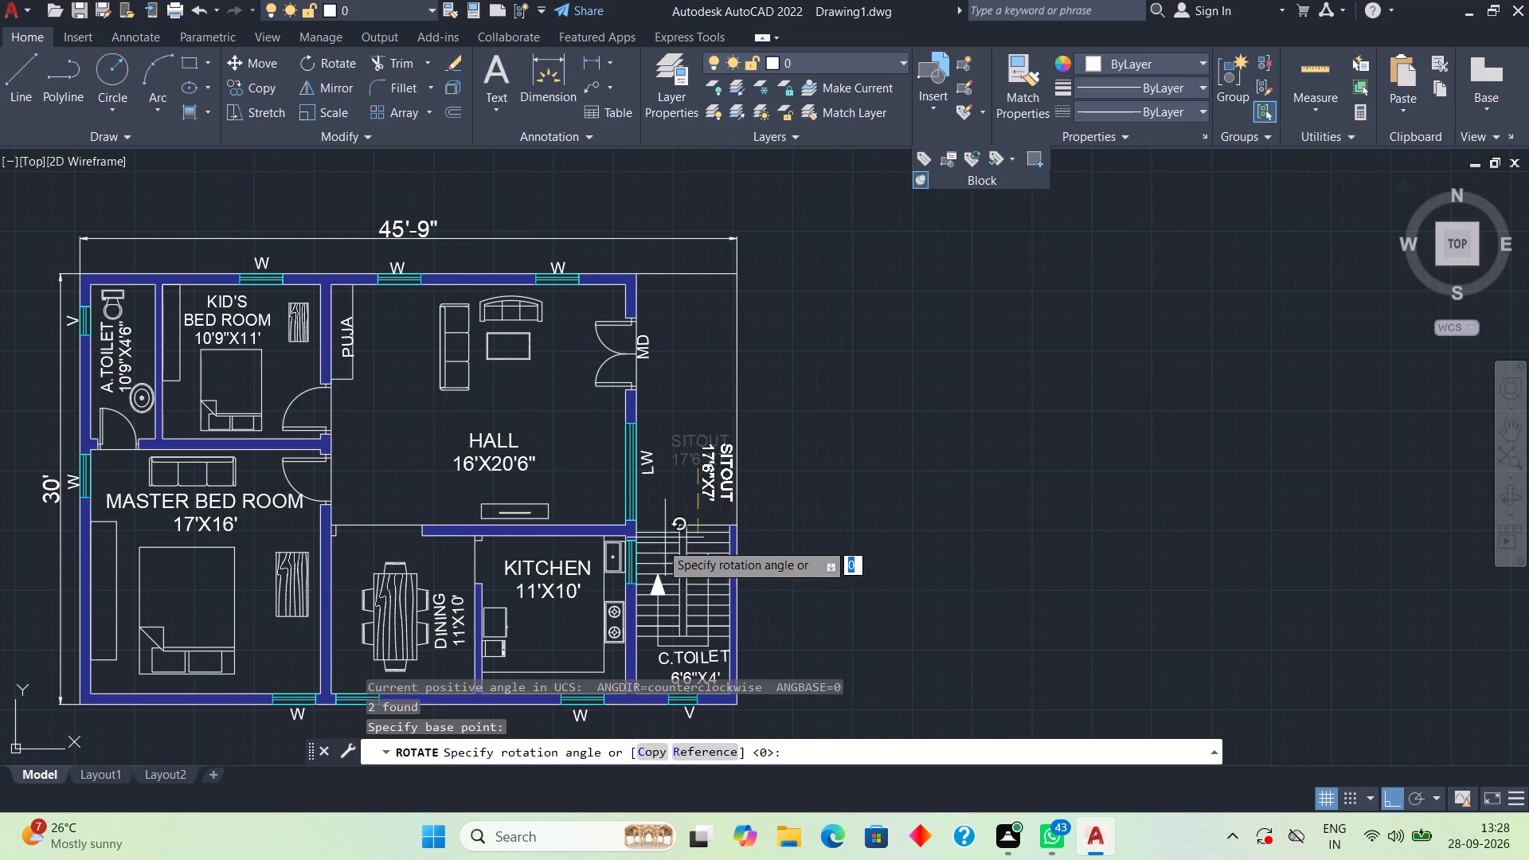
{"action": "left_click", "coordinate": [715, 330]}
Move the vertical SITOUT and 17'6"X7' texts about 3'-2.5" up, between the MD and LW labels in height.
{"action": "left_click", "coordinate": [679, 455]}
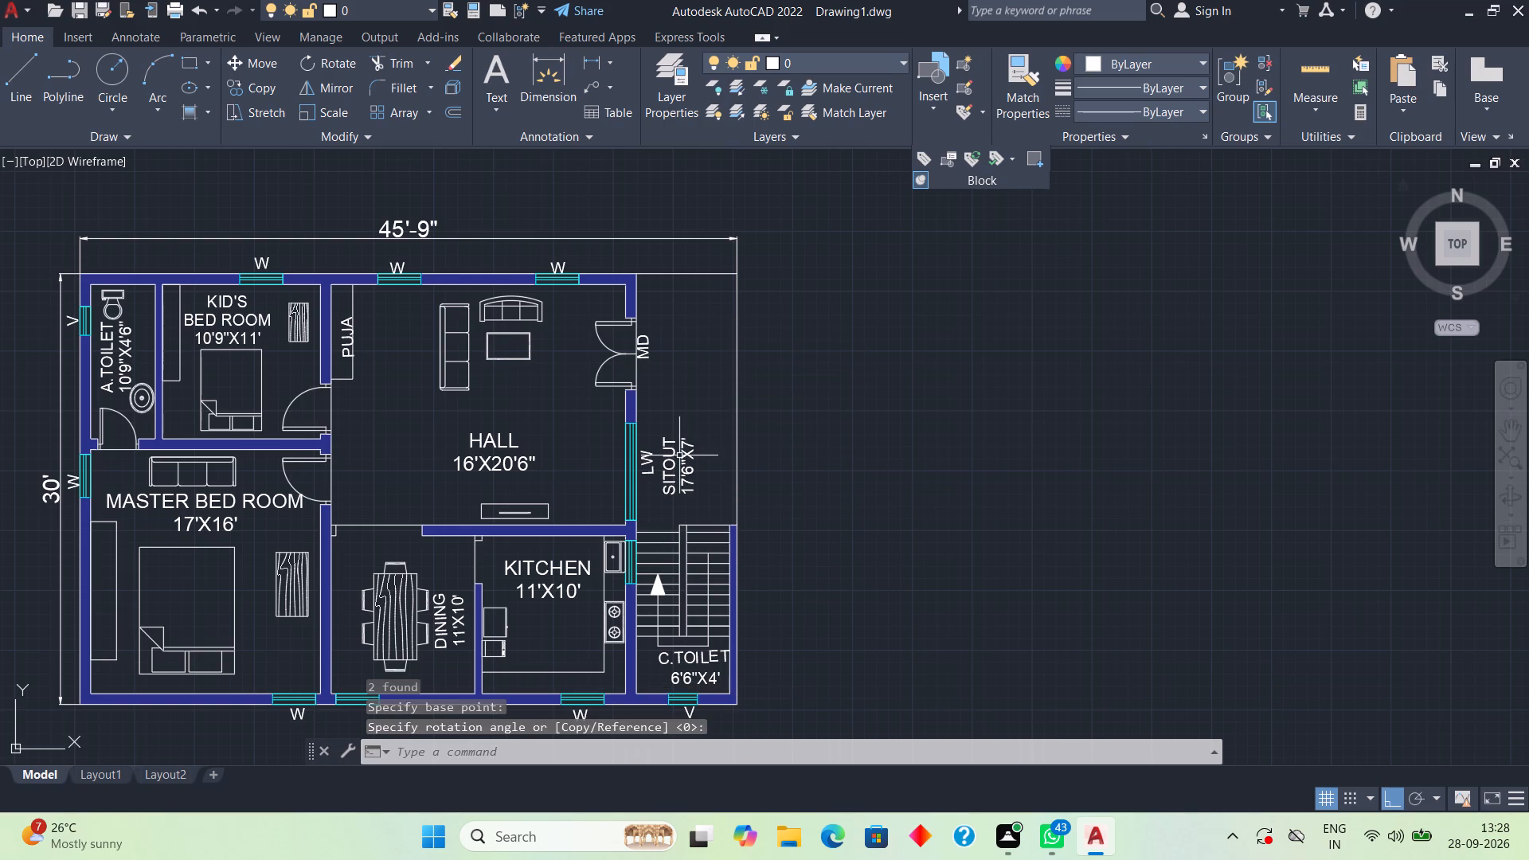
{"action": "left_click", "coordinate": [671, 468]}
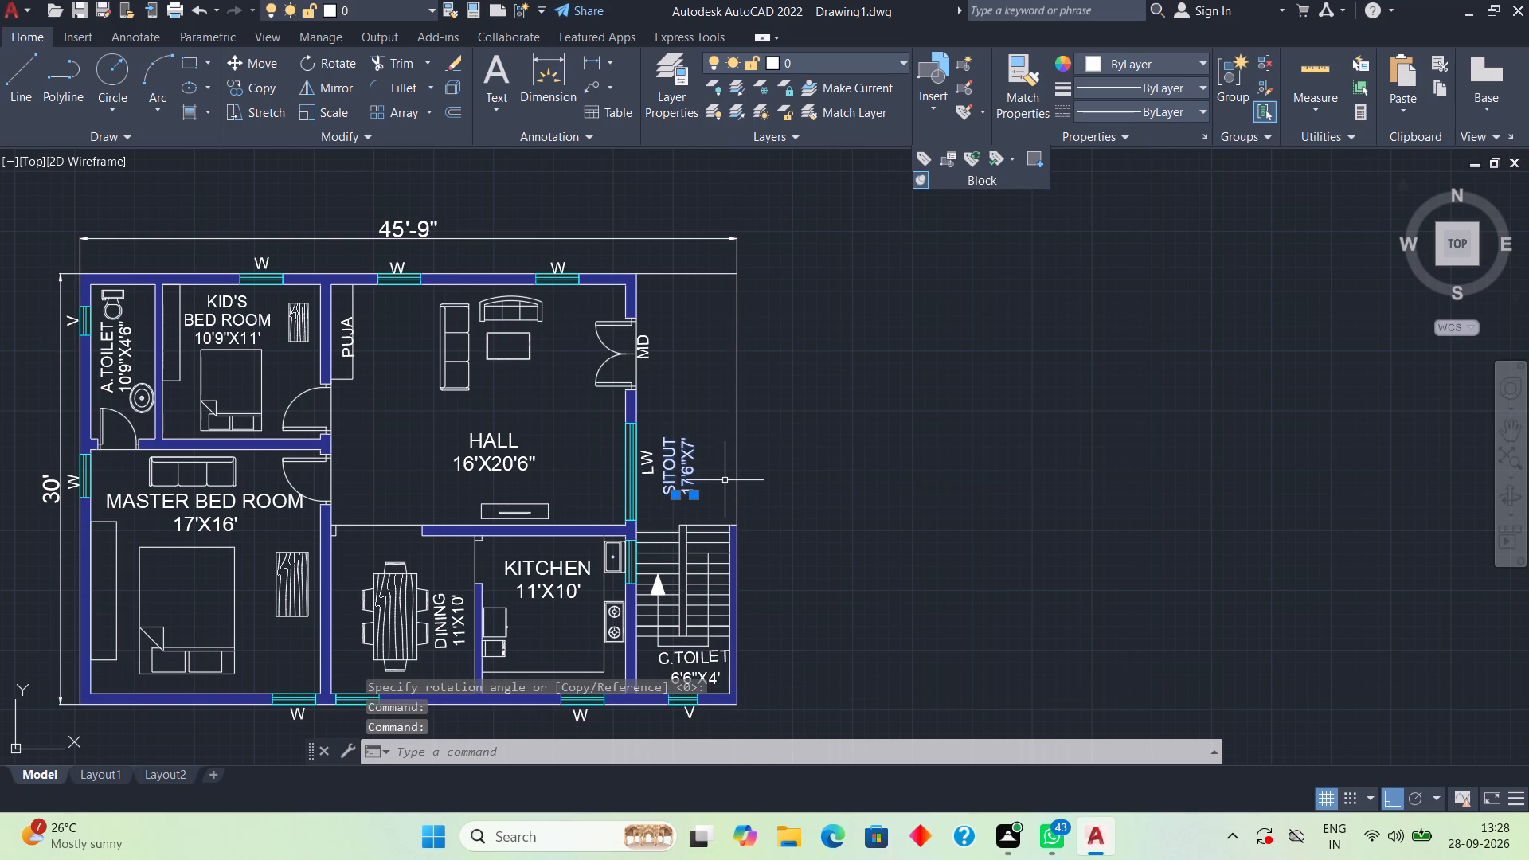
{"action": "key", "text": "m"}
{"action": "key", "text": "space"}
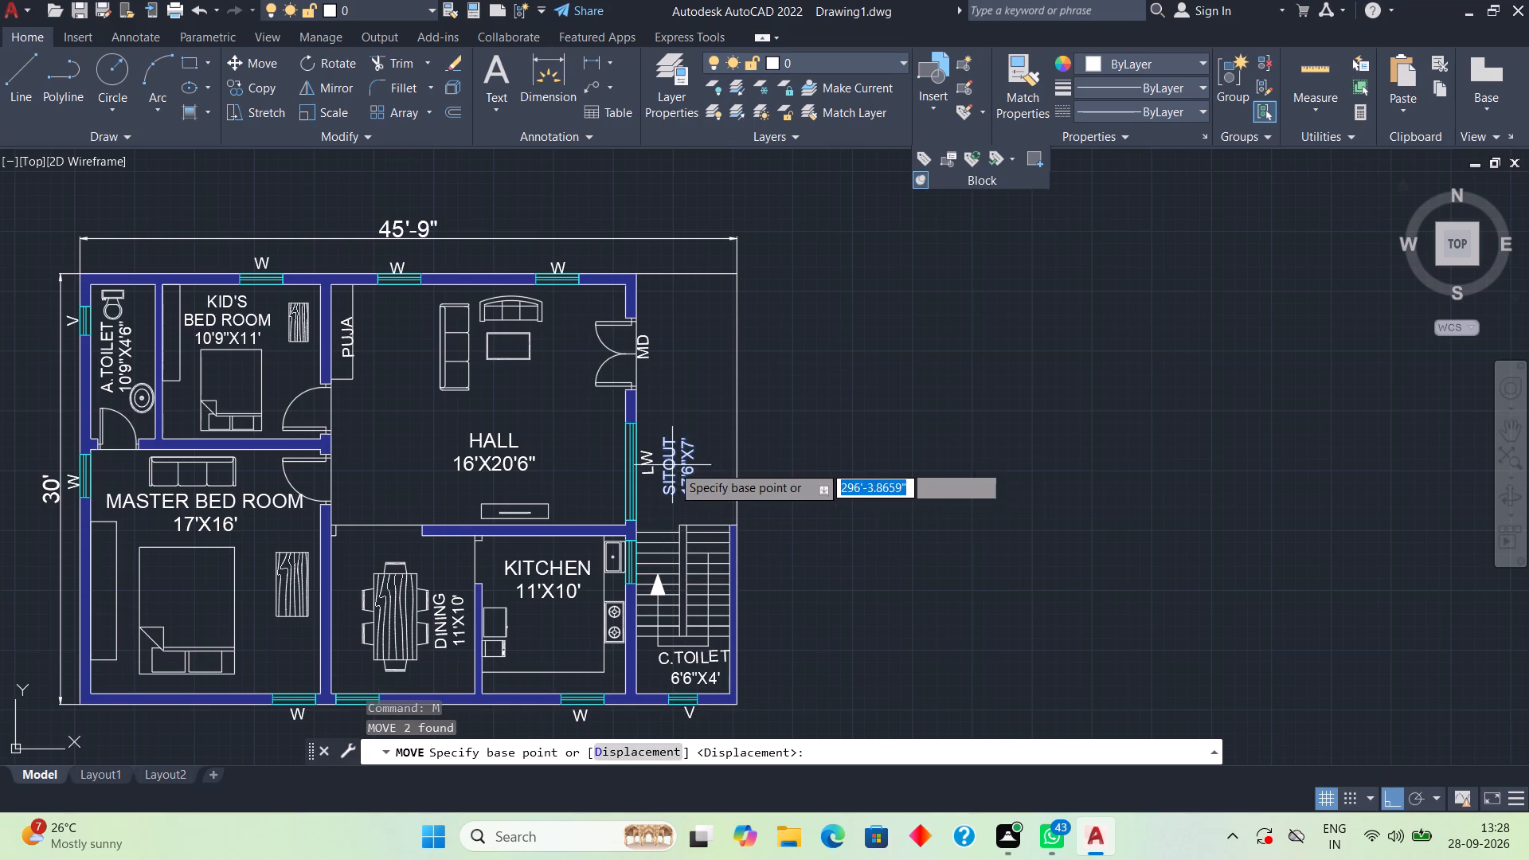
{"action": "left_click", "coordinate": [672, 465]}
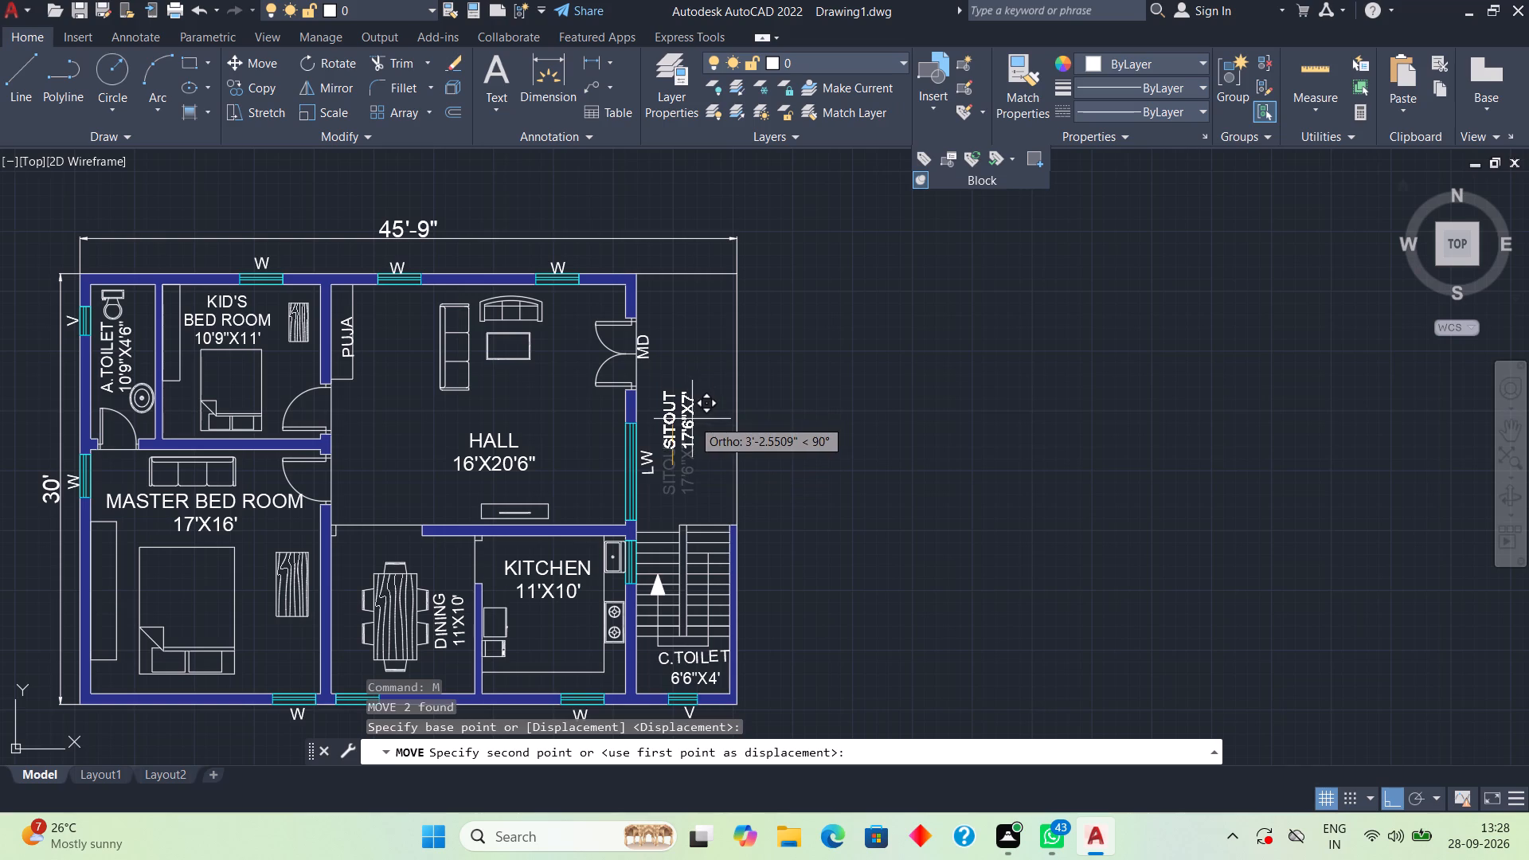
{"action": "left_click", "coordinate": [692, 419]}
Add single-line text O at the opening between hall and dining and at the opening between dining and kitchen.
{"action": "scroll", "coordinate": [784, 526], "scroll_direction": "down", "scroll_amount": 1}
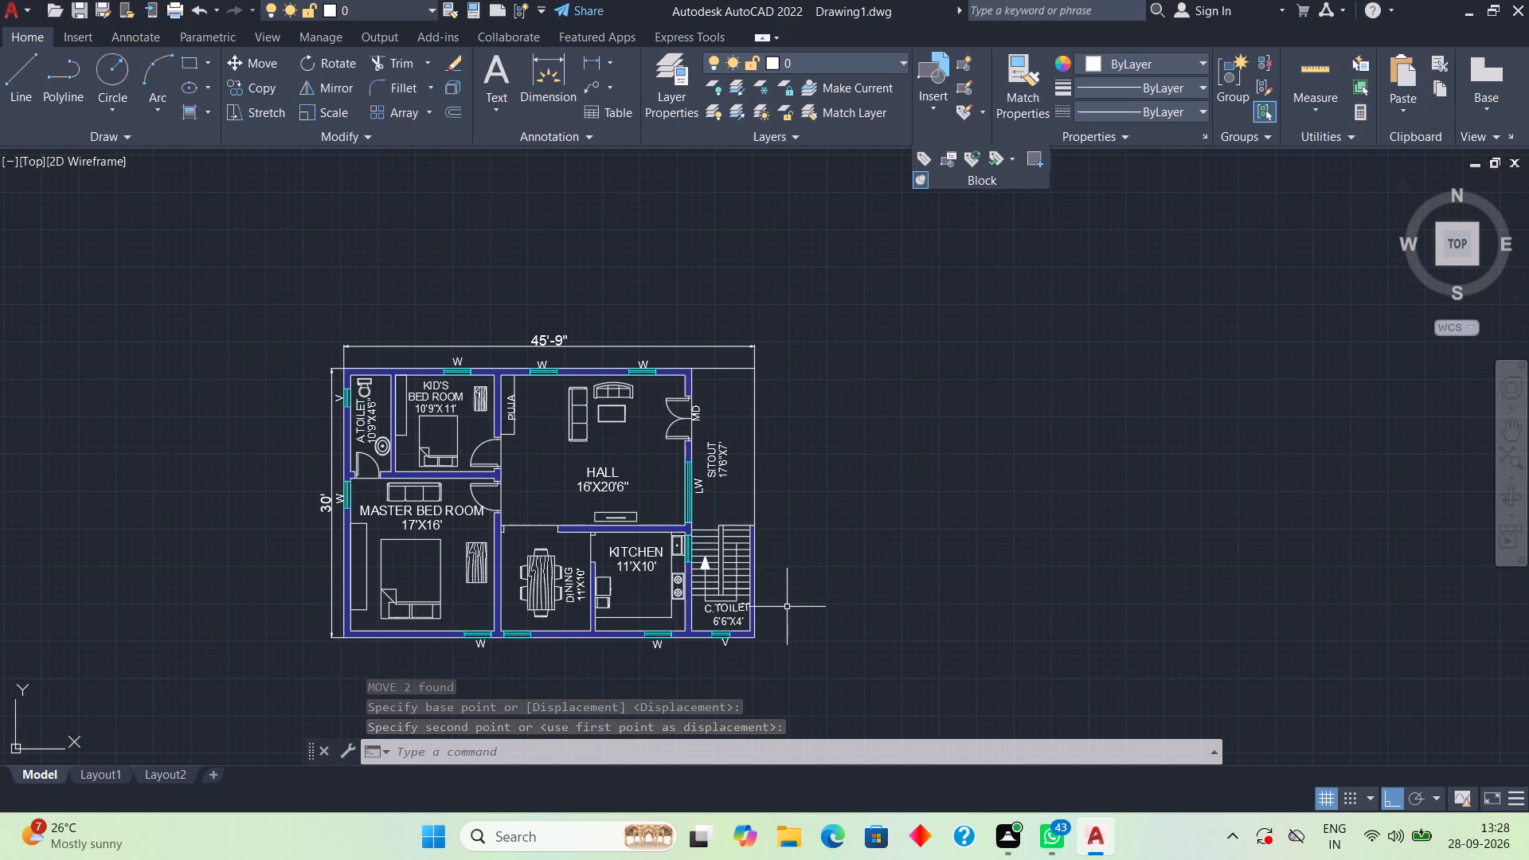
{"action": "middle_click_drag", "start_coordinate": [742, 635], "coordinate": [912, 577]}
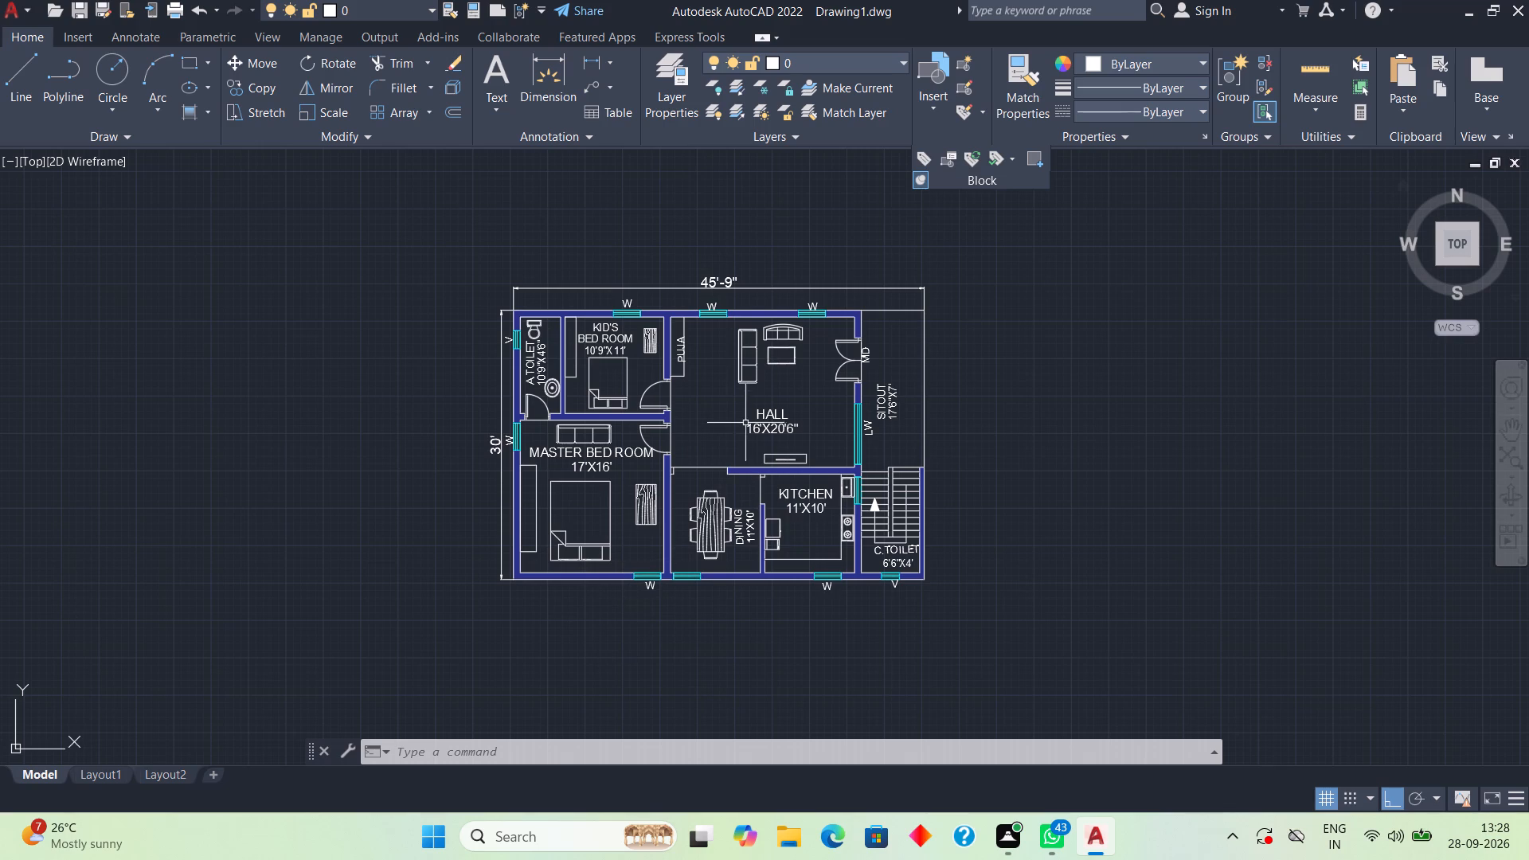
{"action": "scroll", "coordinate": [701, 435], "scroll_direction": "up", "scroll_amount": 1}
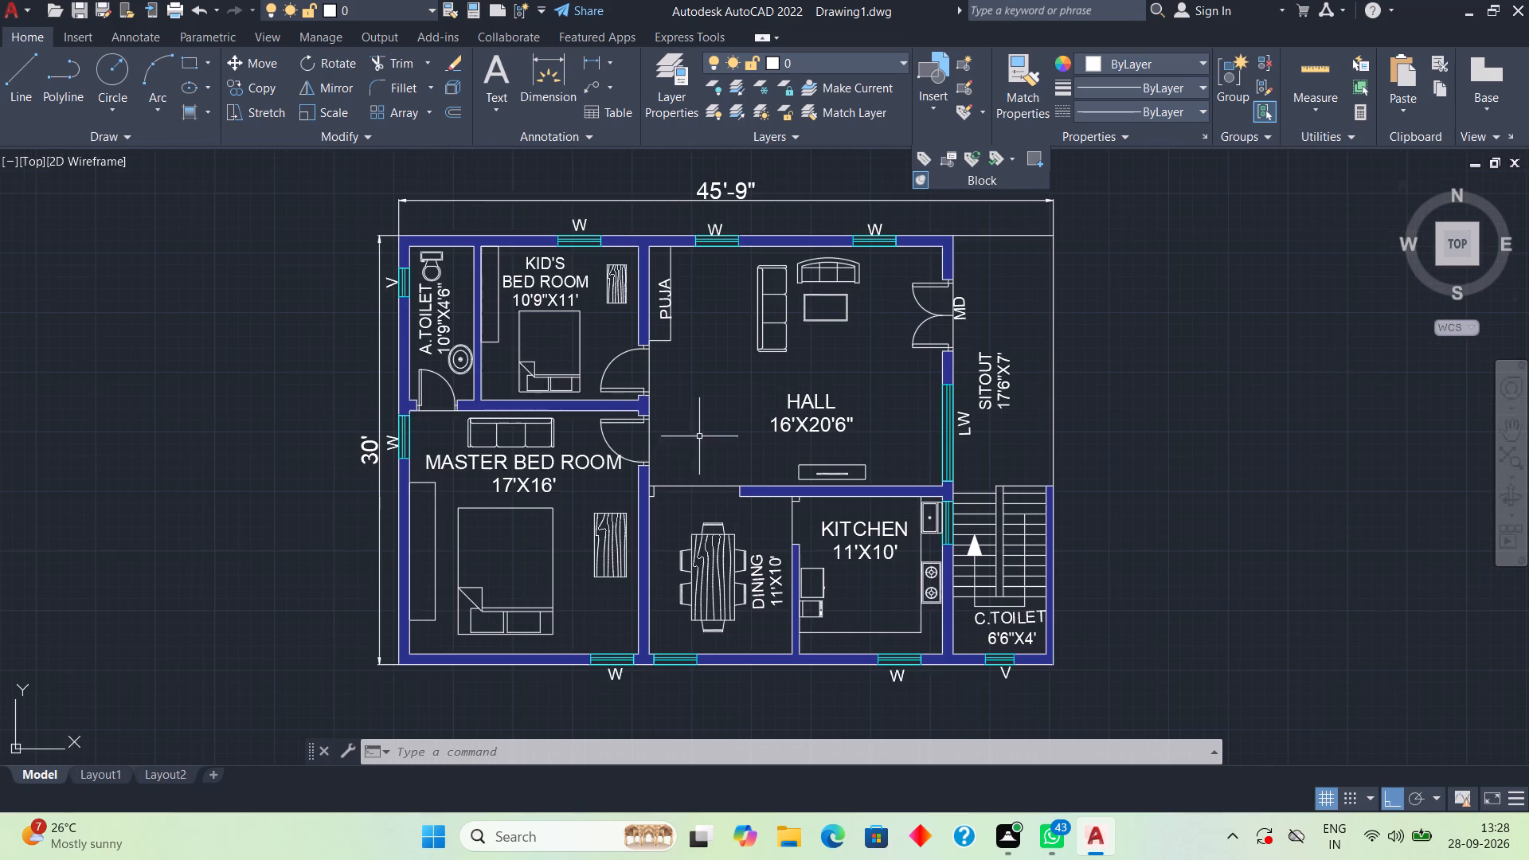
{"action": "middle_click_drag", "start_coordinate": [392, 407], "coordinate": [537, 425]}
{"action": "scroll", "coordinate": [608, 432], "scroll_direction": "up", "scroll_amount": 1}
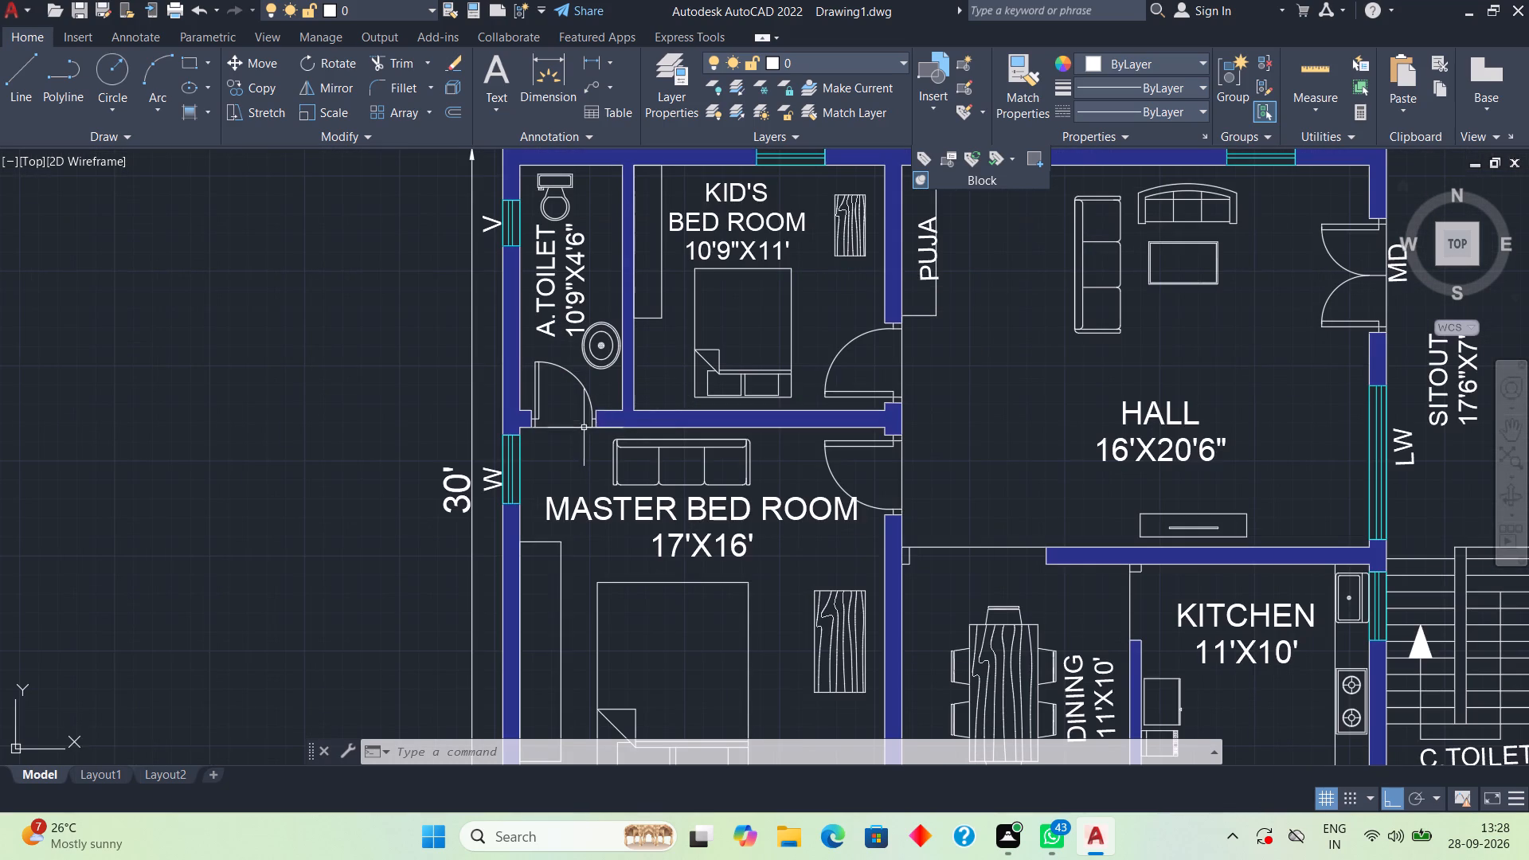
{"action": "type", "text": "TE"}
{"action": "type", "text": "XT"}
{"action": "key", "text": "space"}
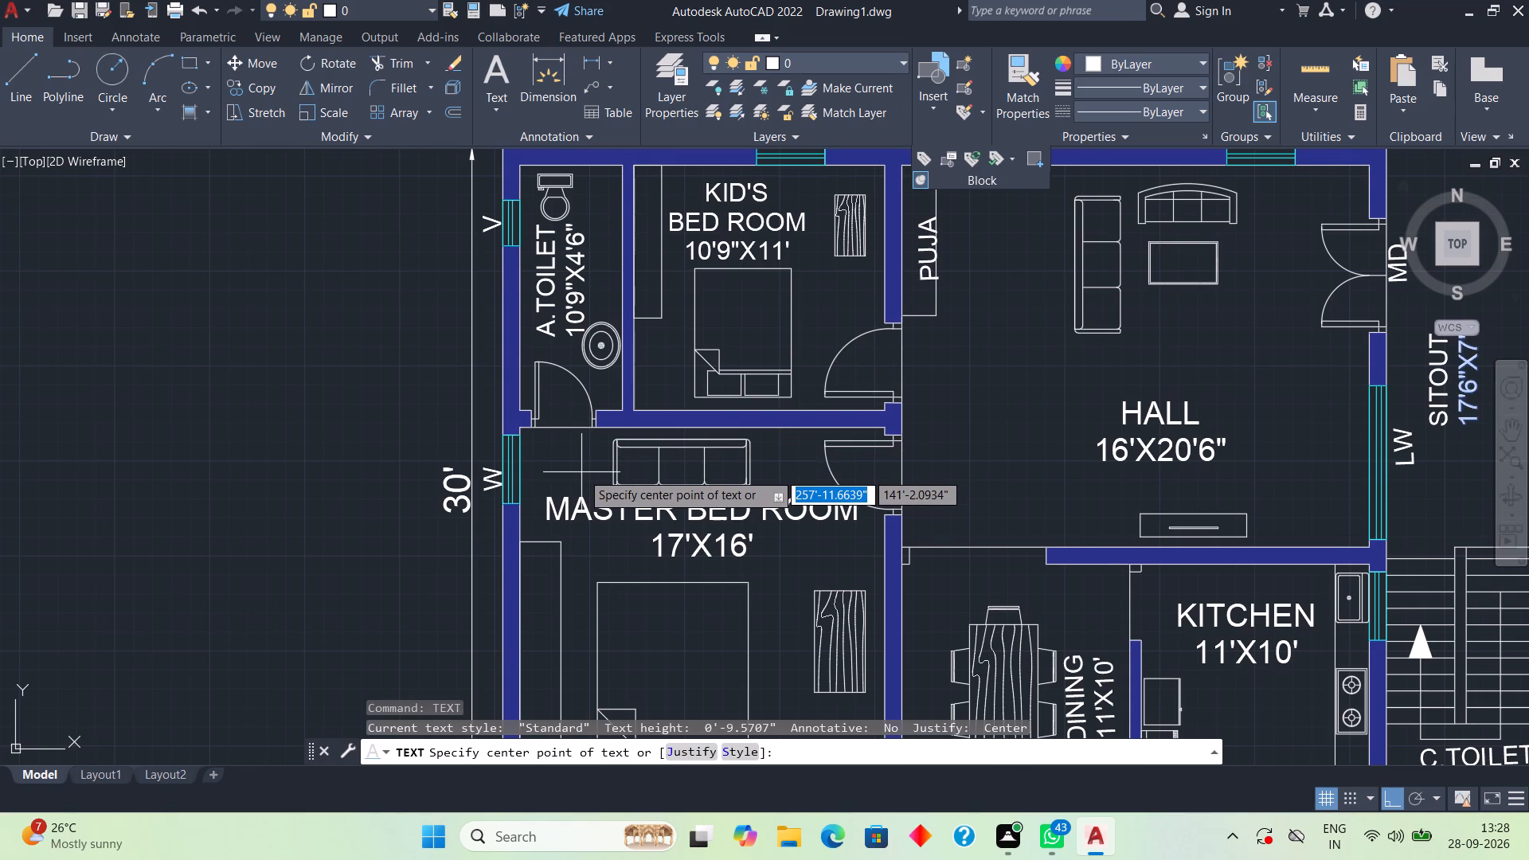
{"action": "scroll", "coordinate": [581, 472], "scroll_direction": "down", "scroll_amount": 1}
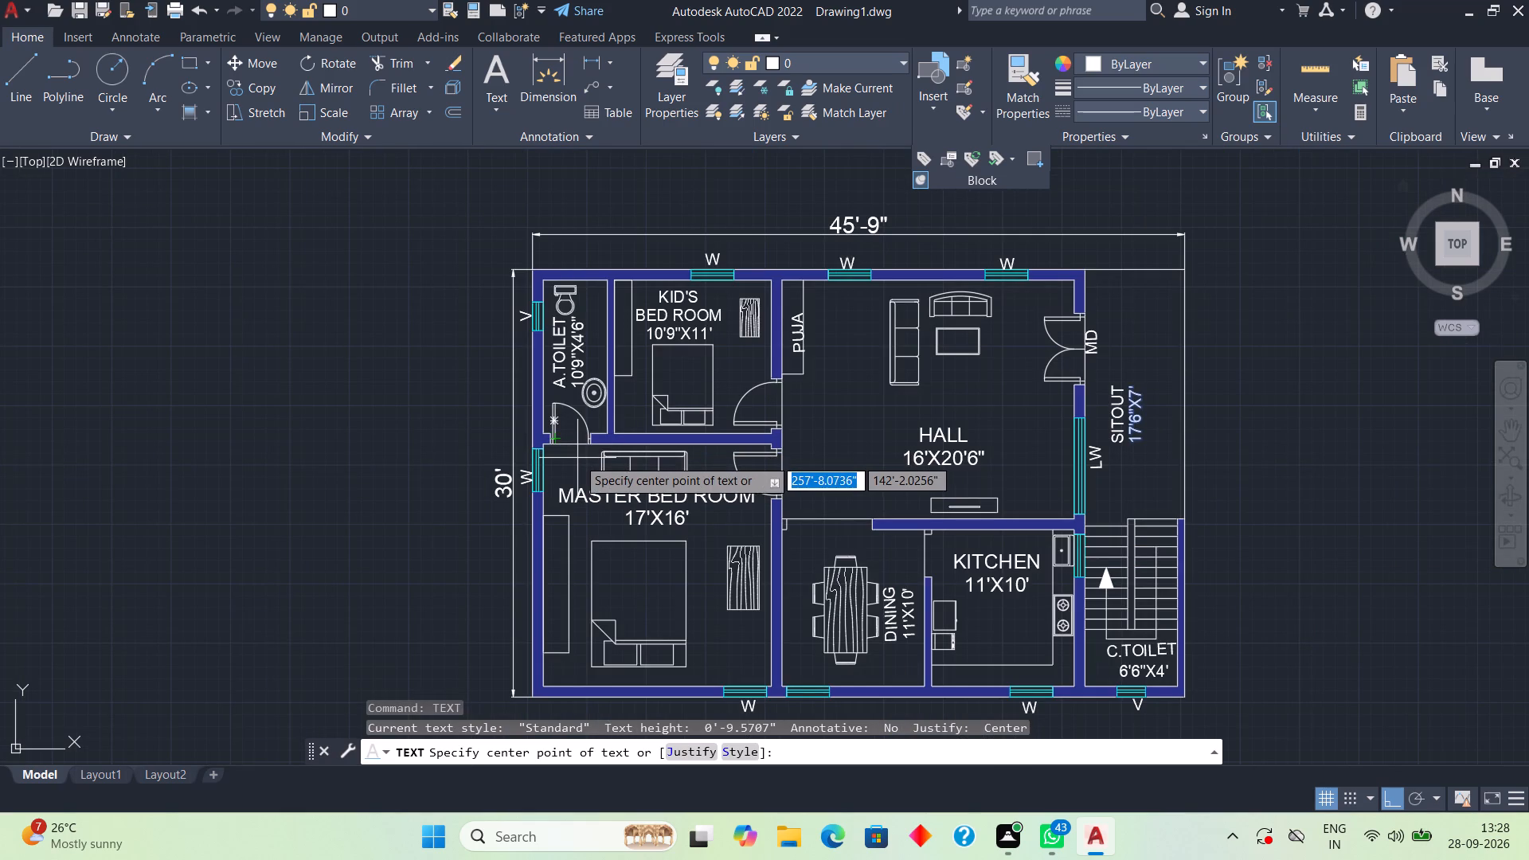
{"action": "key", "text": "space"}
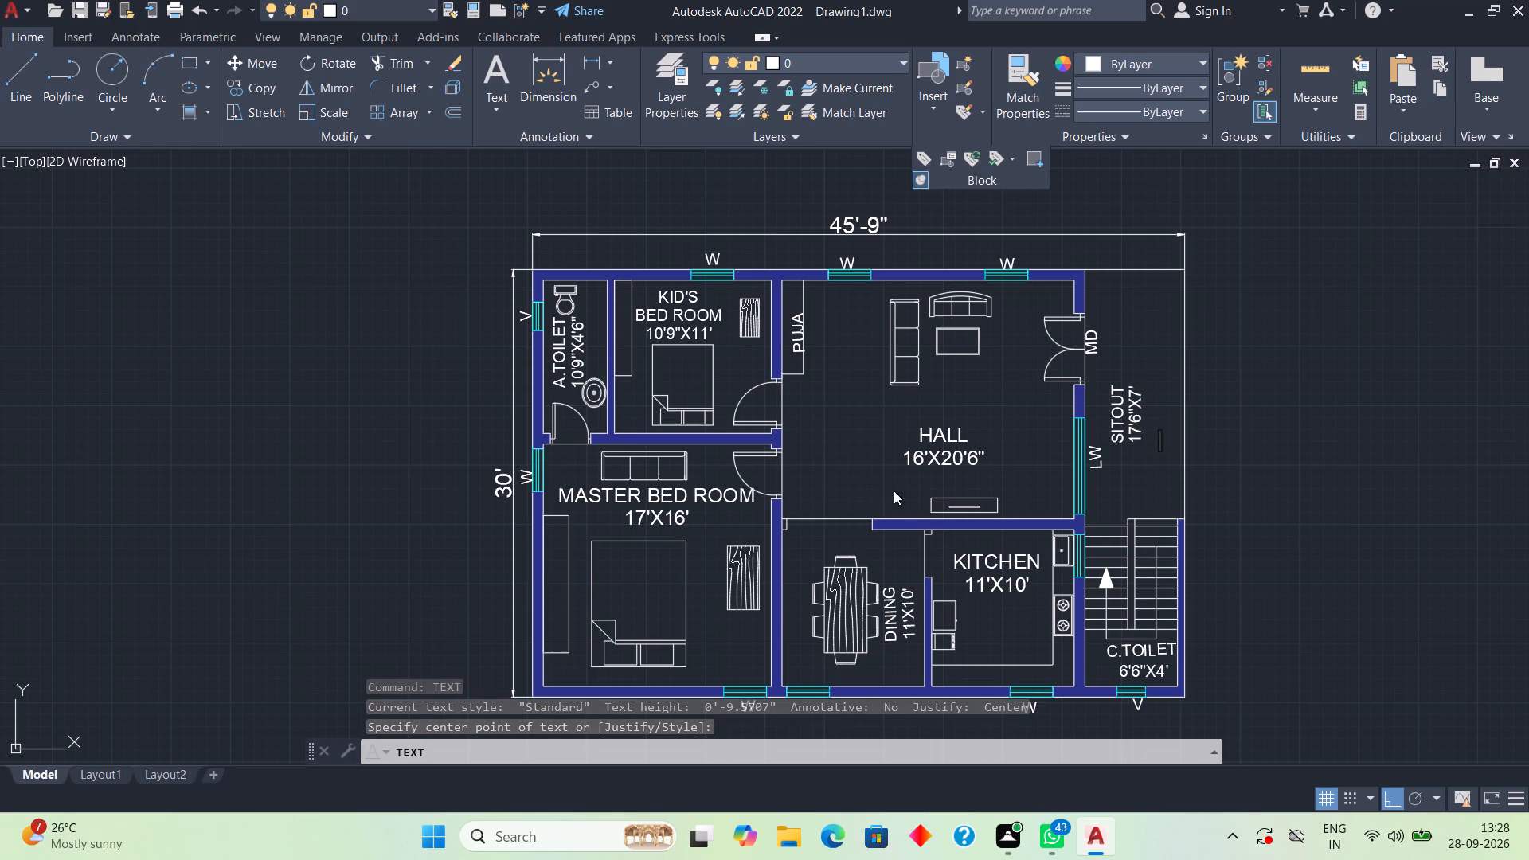
{"action": "left_click", "coordinate": [824, 526]}
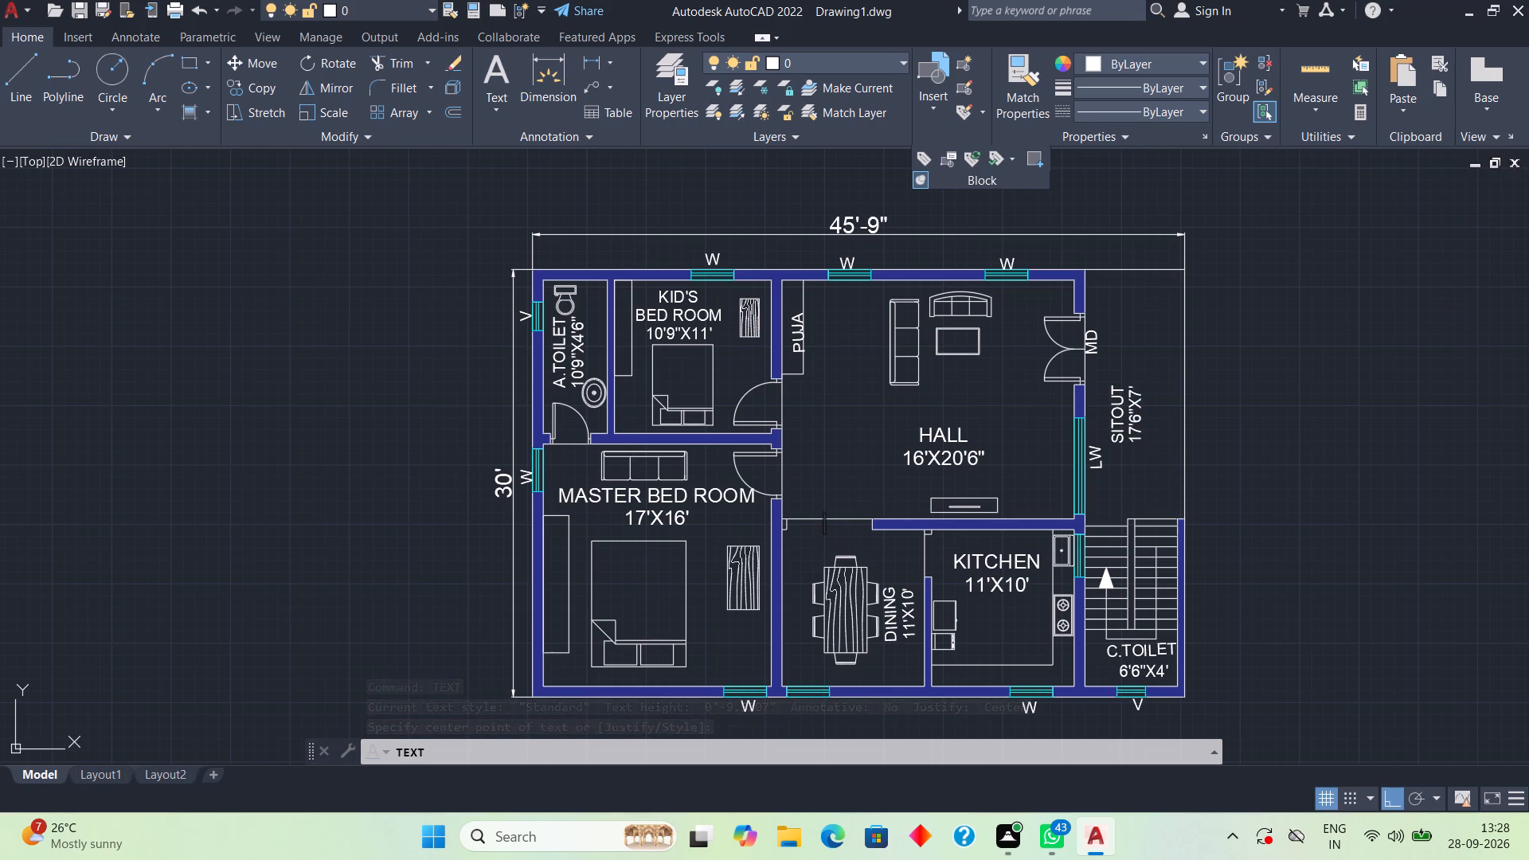
{"action": "key", "text": "o"}
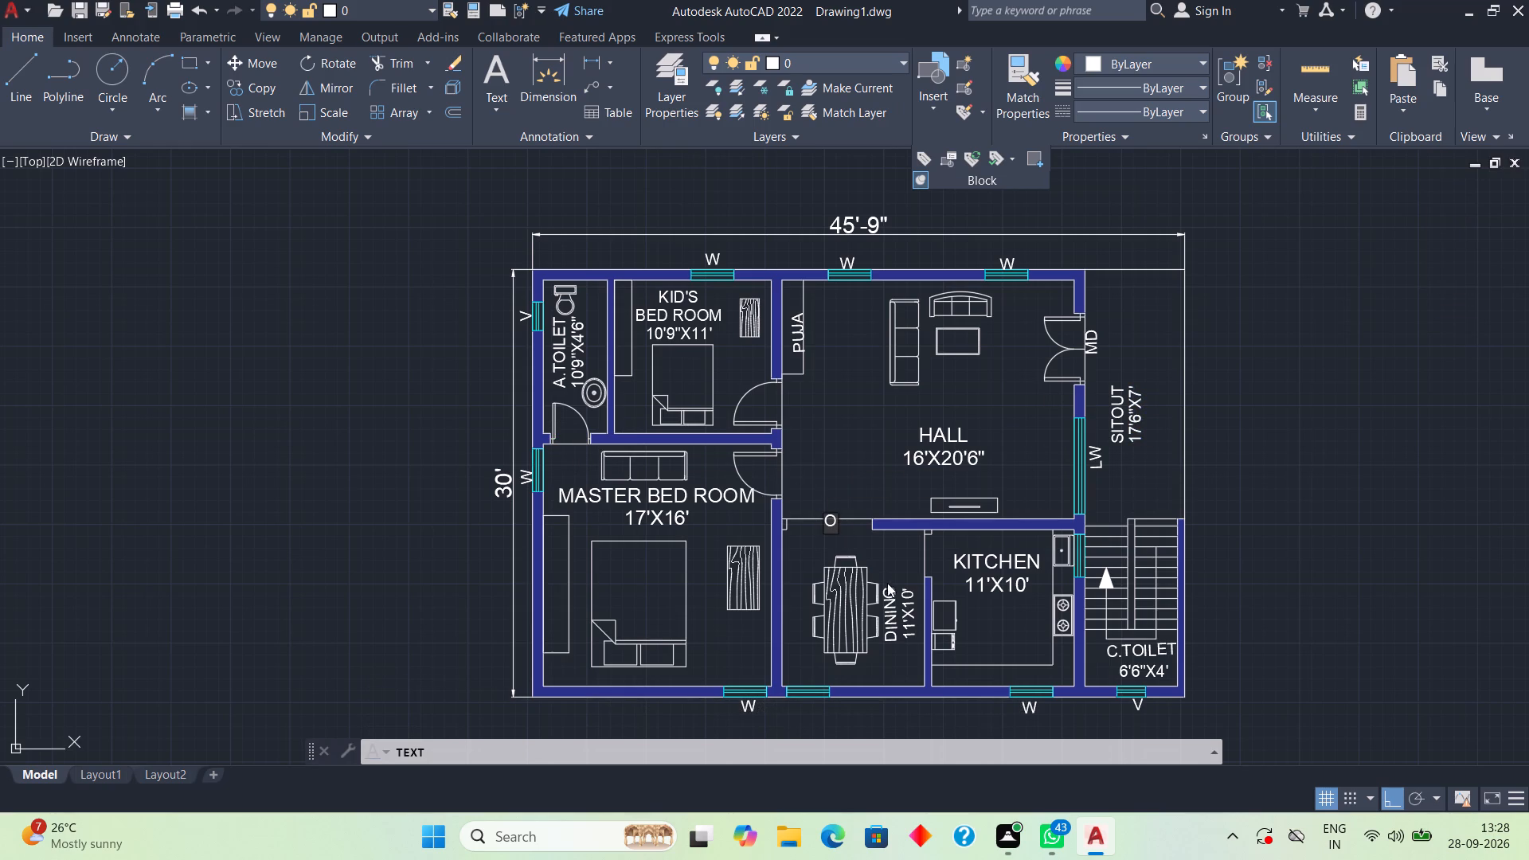
{"action": "left_click", "coordinate": [929, 557]}
{"action": "key", "text": "o"}
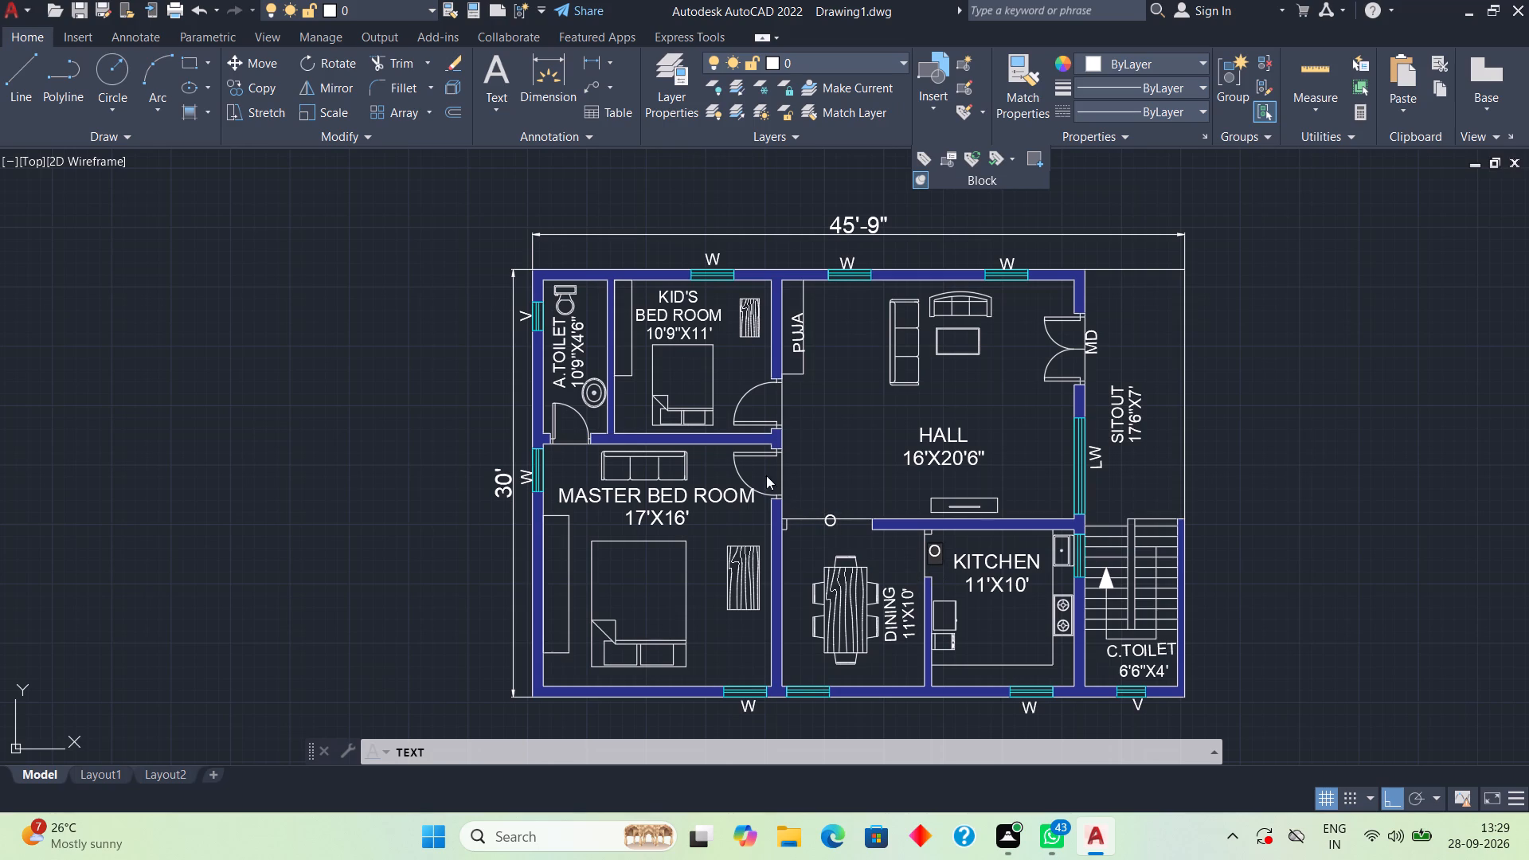
Label the master bedroom and kid's bedroom doors D1 and the attached toilet door D2.
{"action": "left_click", "coordinate": [785, 475]}
{"action": "key", "text": "d"}
{"action": "key", "text": "1"}
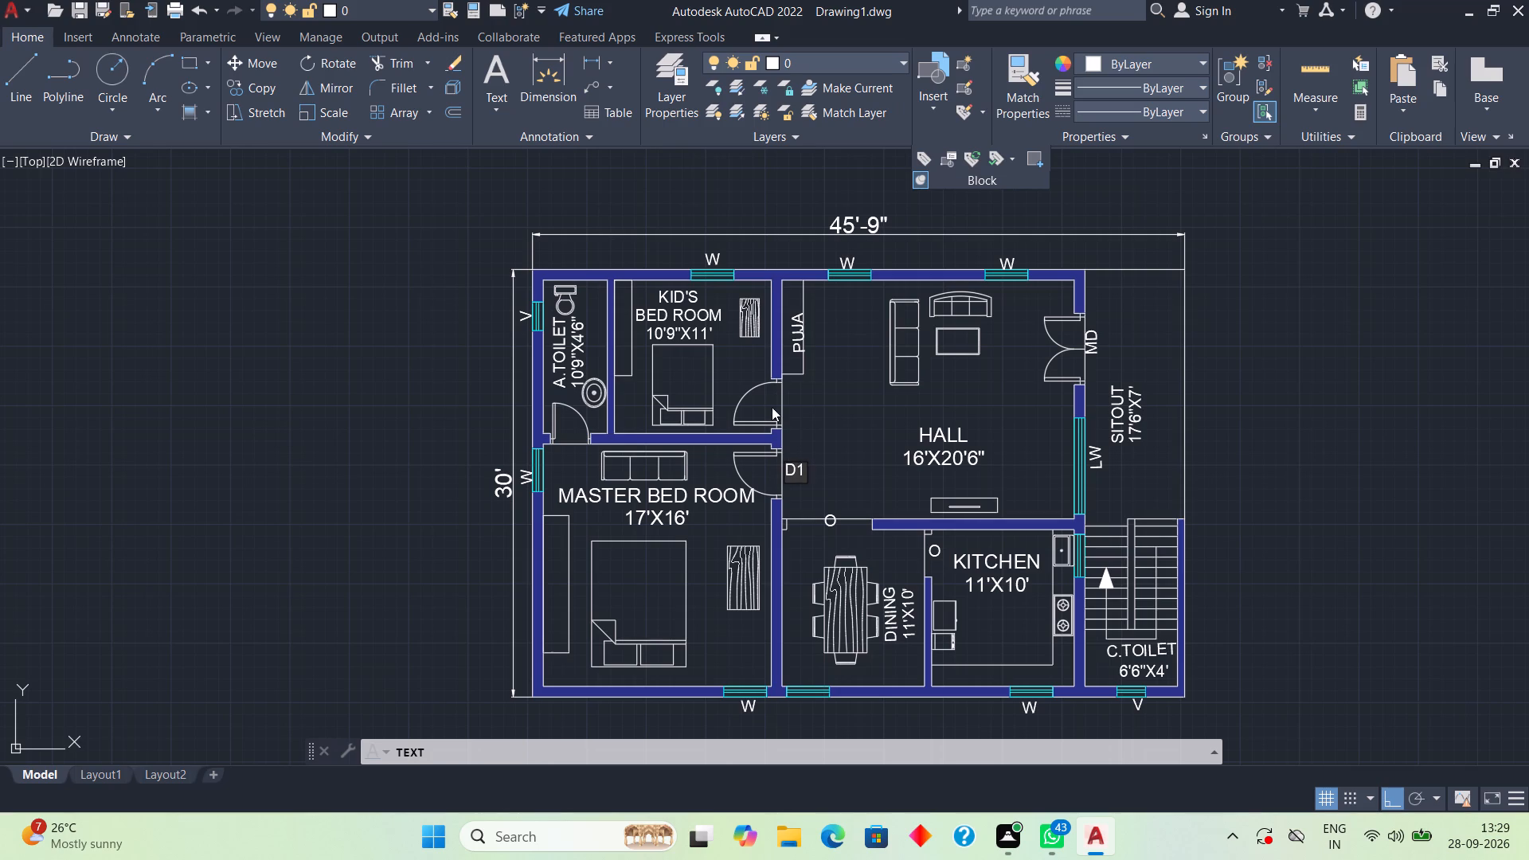
{"action": "left_click", "coordinate": [787, 402]}
{"action": "type", "text": "D1"}
{"action": "left_click", "coordinate": [567, 443]}
{"action": "type", "text": "D2"}
Add the title text EAST FACING HOUSE PLAN 9 below the plan with ( on a second line, and finish the text command.
{"action": "scroll", "coordinate": [913, 704], "scroll_direction": "down", "scroll_amount": 2}
{"action": "middle_click_drag", "start_coordinate": [909, 706], "coordinate": [899, 517]}
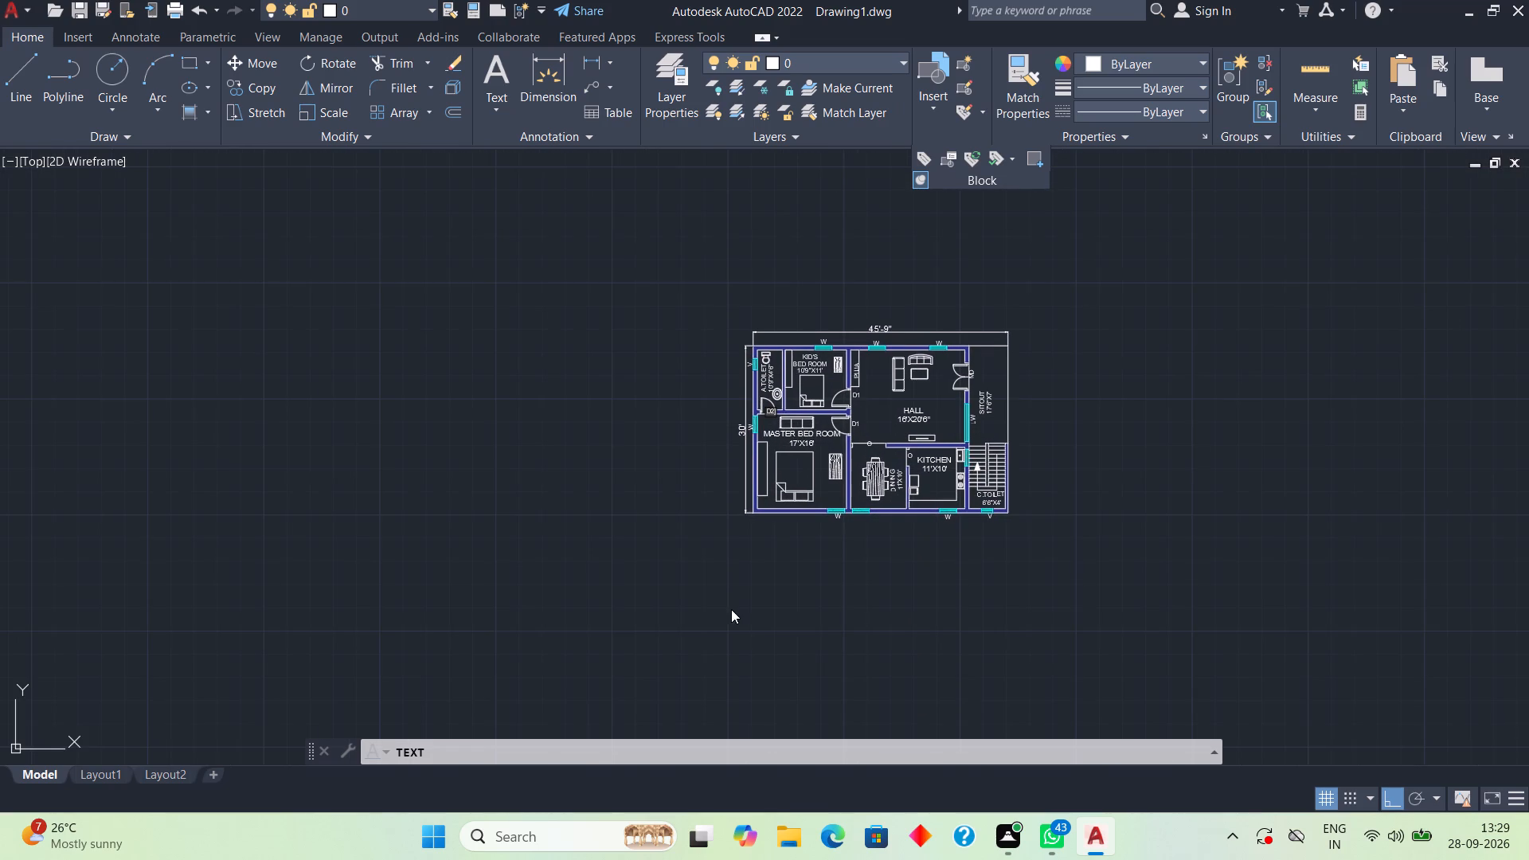
{"action": "left_click", "coordinate": [746, 589]}
{"action": "scroll", "coordinate": [804, 586], "scroll_direction": "up", "scroll_amount": 1}
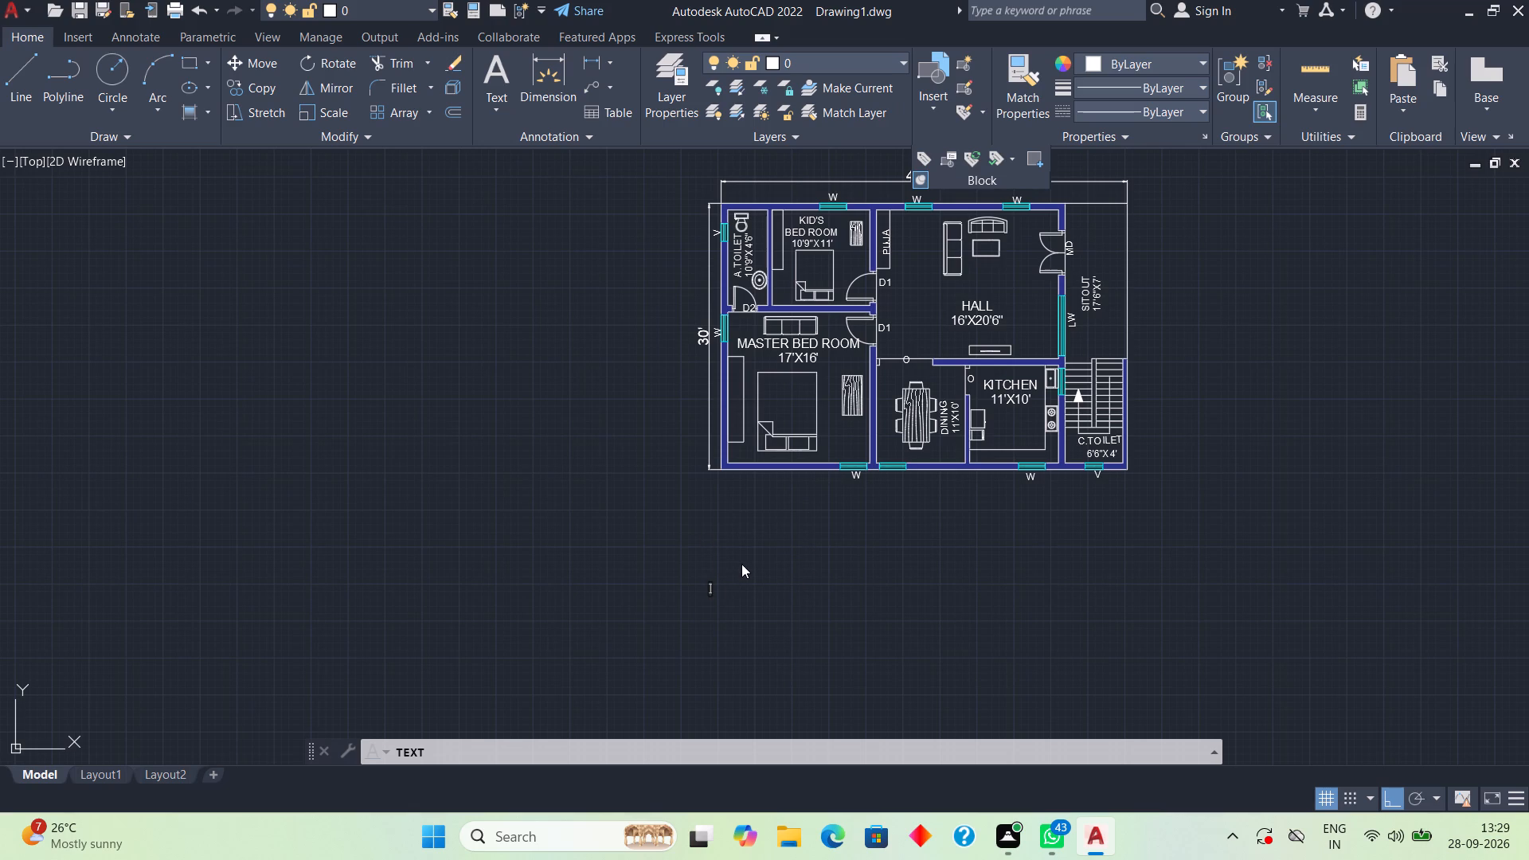
{"action": "scroll", "coordinate": [741, 564], "scroll_direction": "up", "scroll_amount": 2}
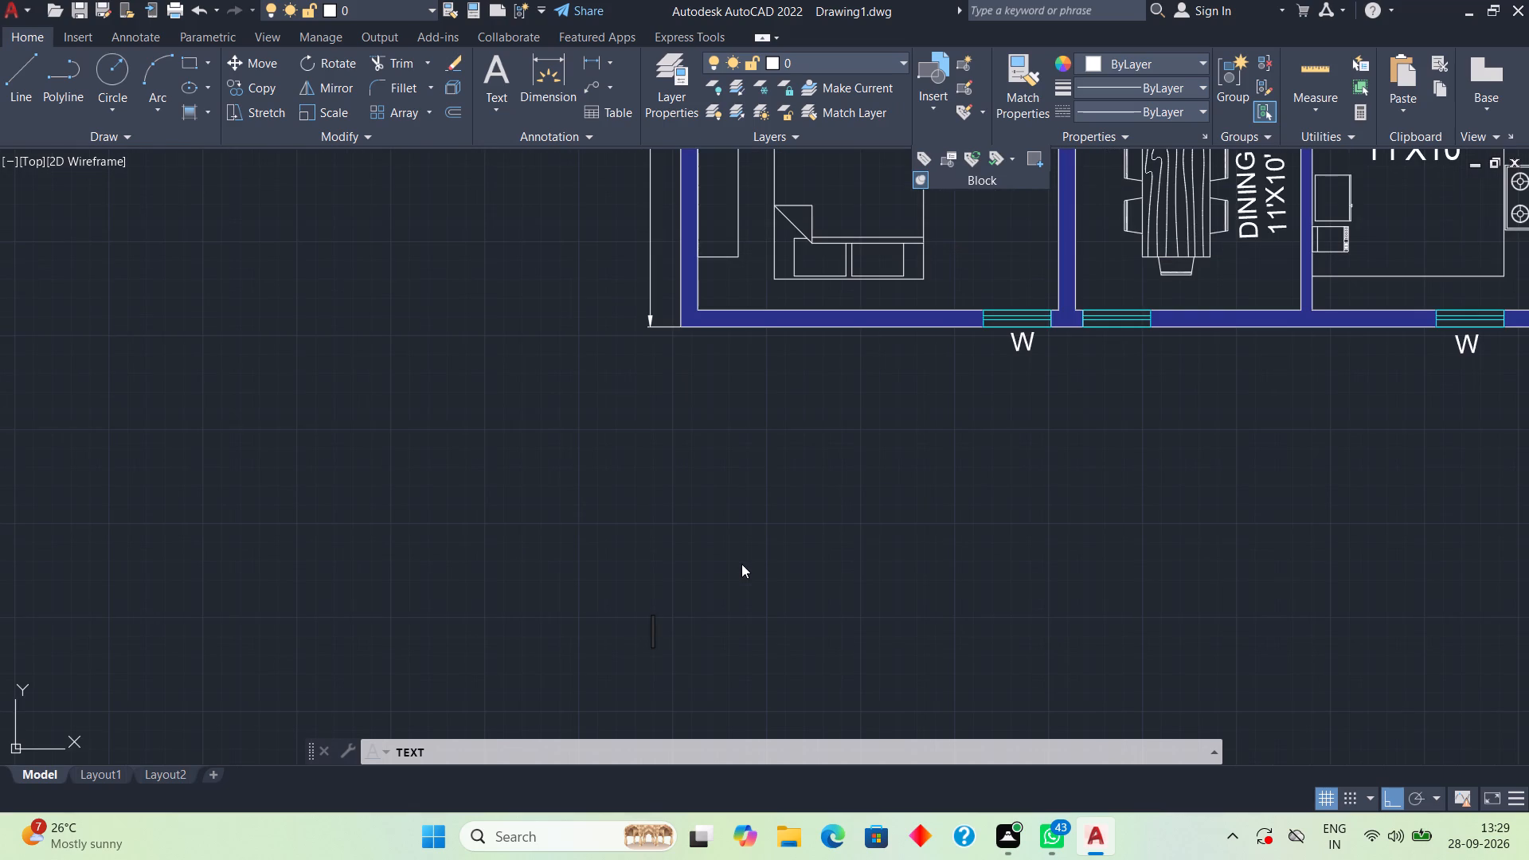
{"action": "scroll", "coordinate": [719, 584], "scroll_direction": "down", "scroll_amount": 2}
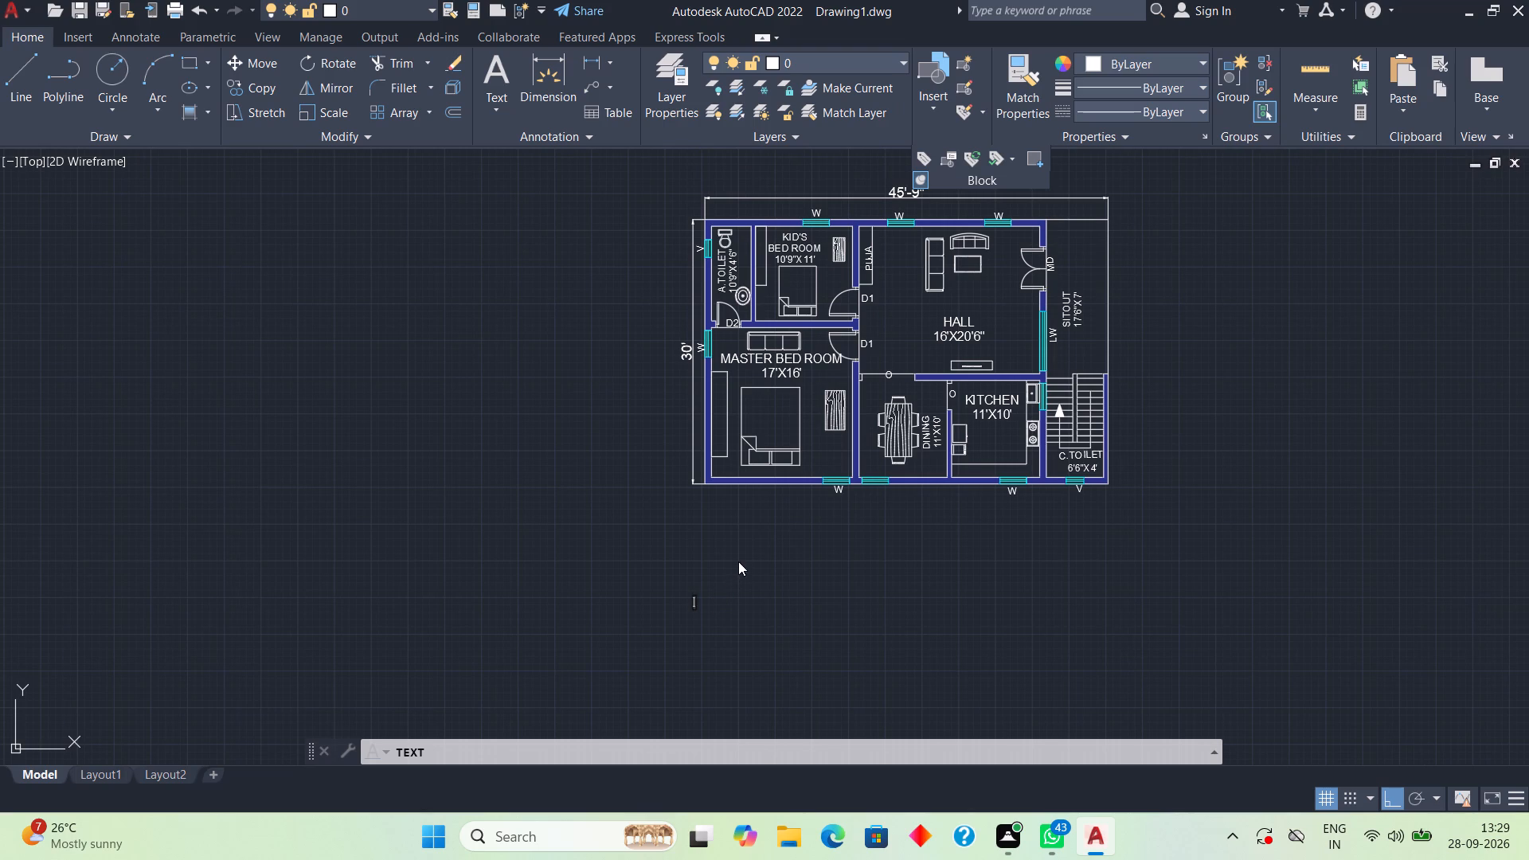
{"action": "left_click", "coordinate": [721, 561]}
{"action": "type", "text": "EAST FACING"}
{"action": "key", "text": "space"}
{"action": "type", "text": "HOUSE PLAN"}
{"action": "key", "text": "space"}
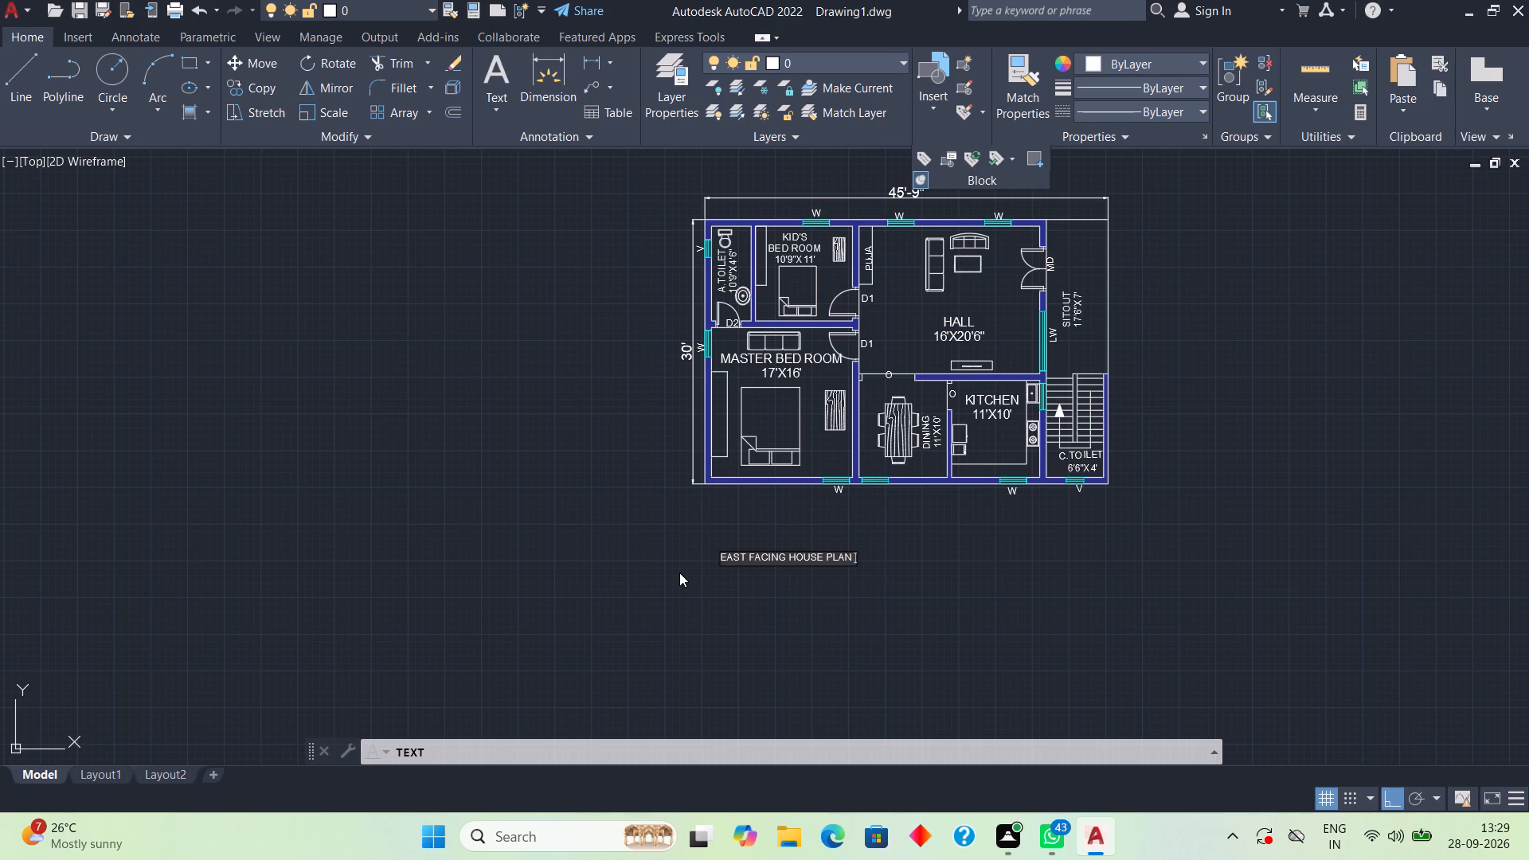
{"action": "key", "text": "space"}
{"action": "key", "text": "9"}
{"action": "key", "text": "Return"}
{"action": "key", "text": "shift+parenleft"}
{"action": "key", "text": "Return"}
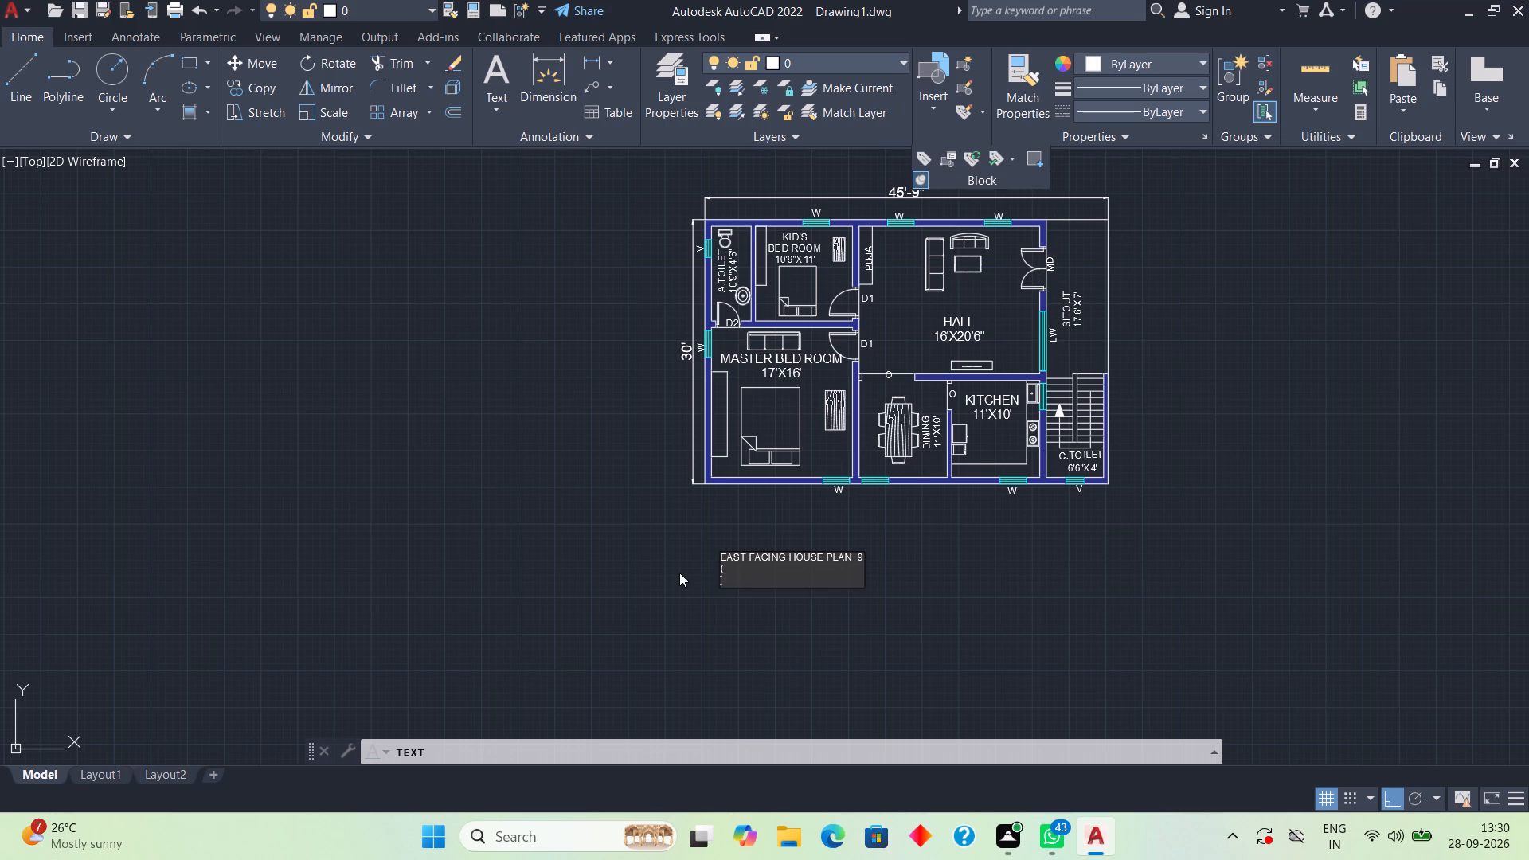
{"action": "key", "text": "Return"}
{"action": "key", "text": "Return"}
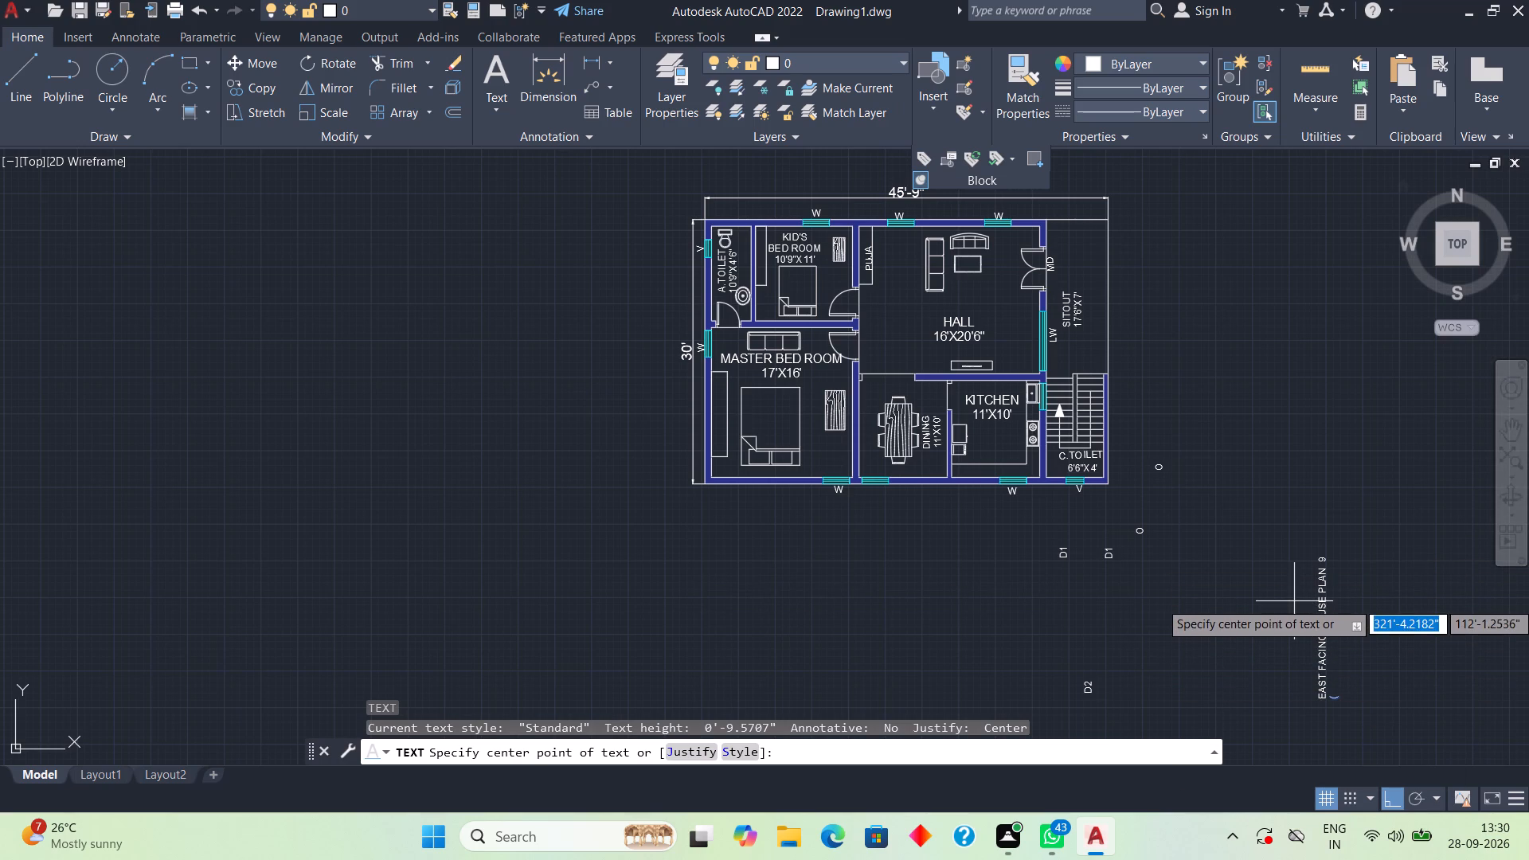
{"action": "key", "text": "Escape"}
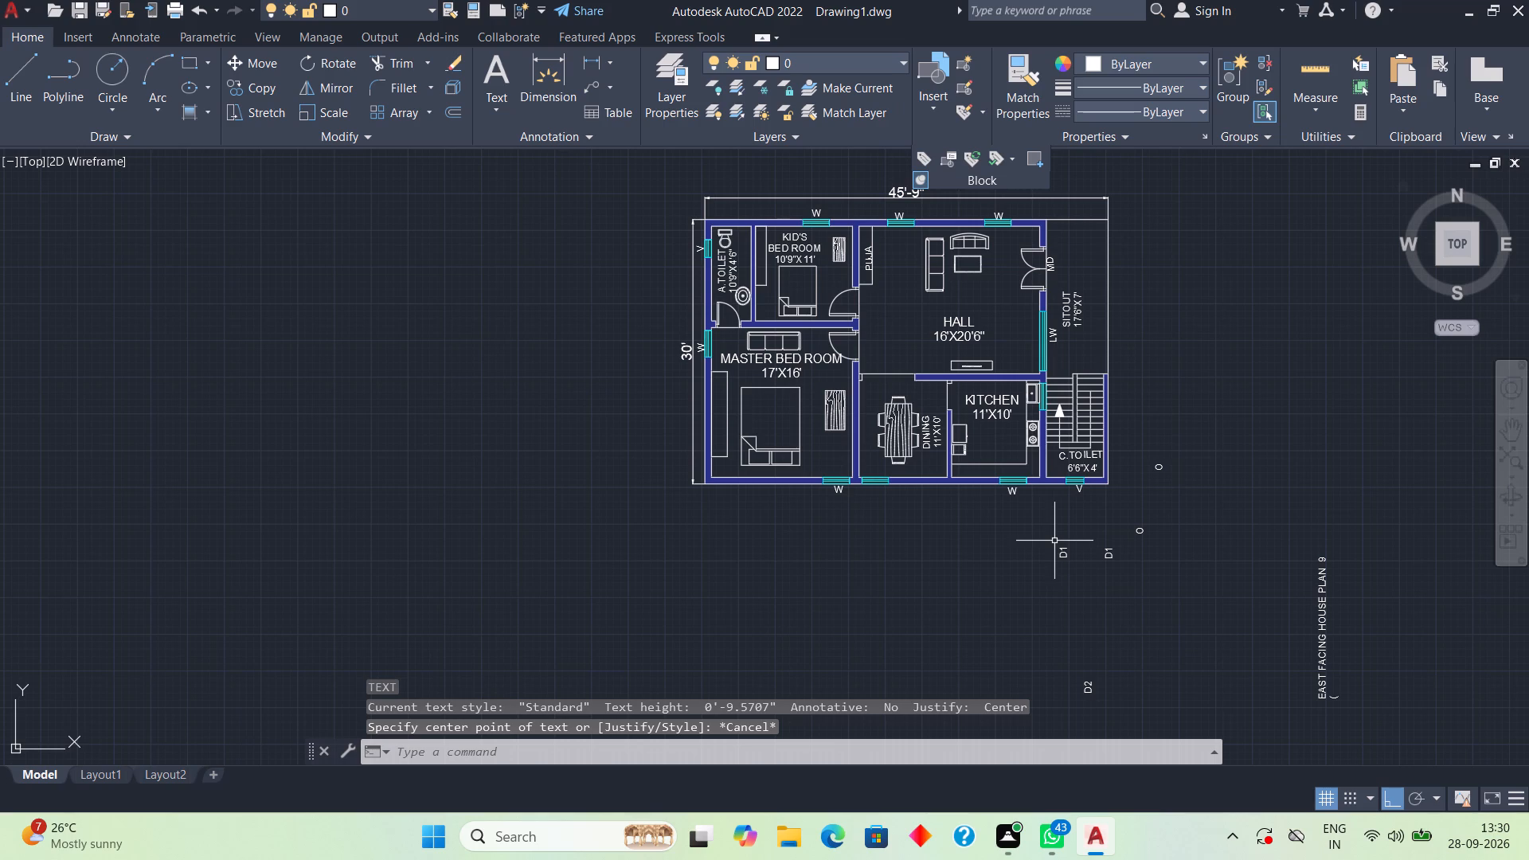
Rotate the two vertical D1 texts below the plan by 270° so they read horizontally.
{"action": "left_click", "coordinate": [1055, 539]}
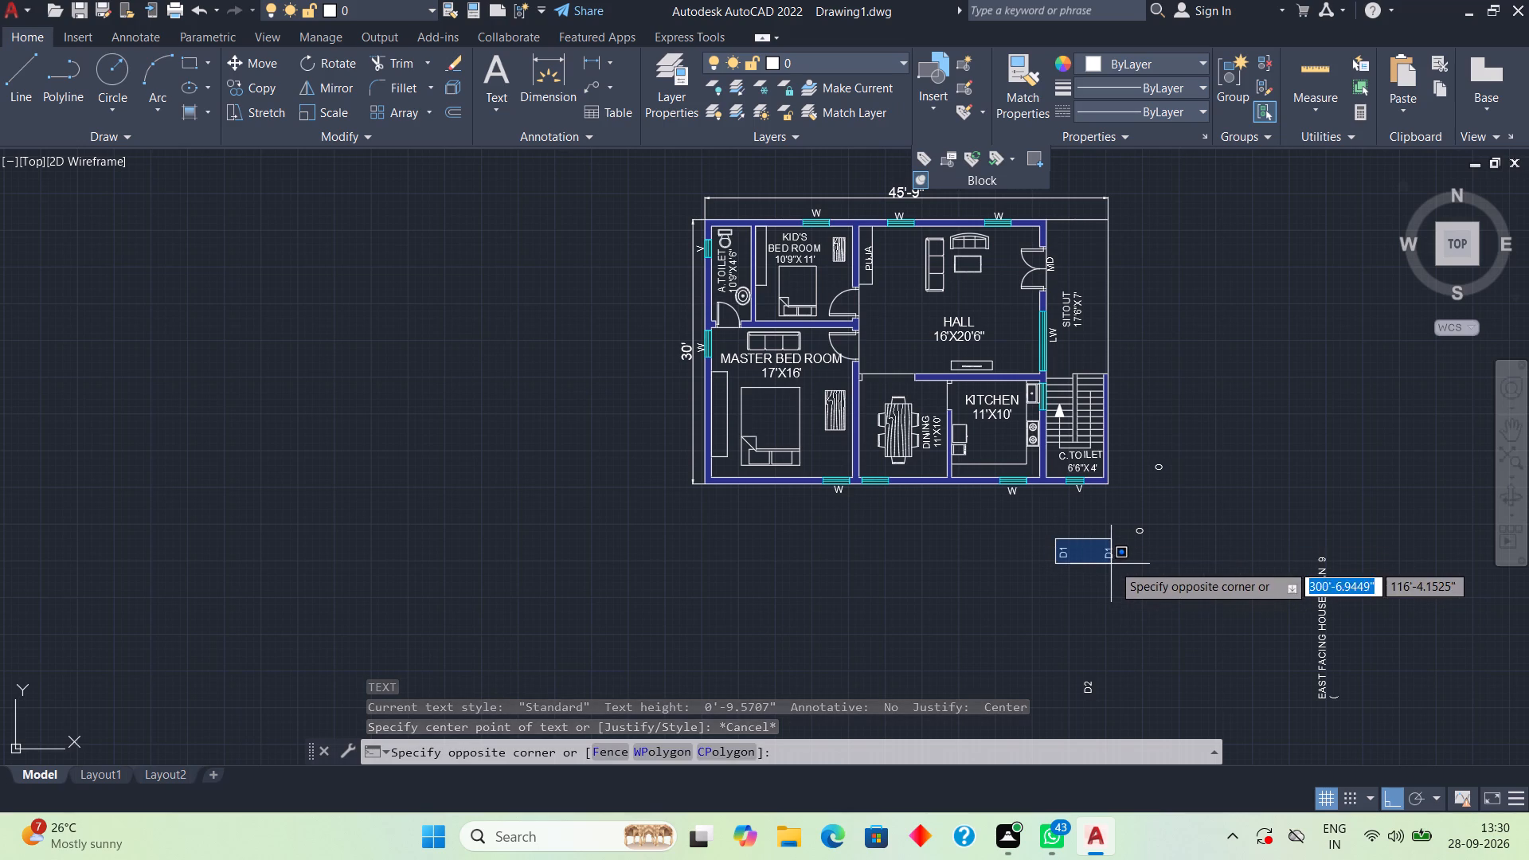
{"action": "left_click", "coordinate": [1125, 564]}
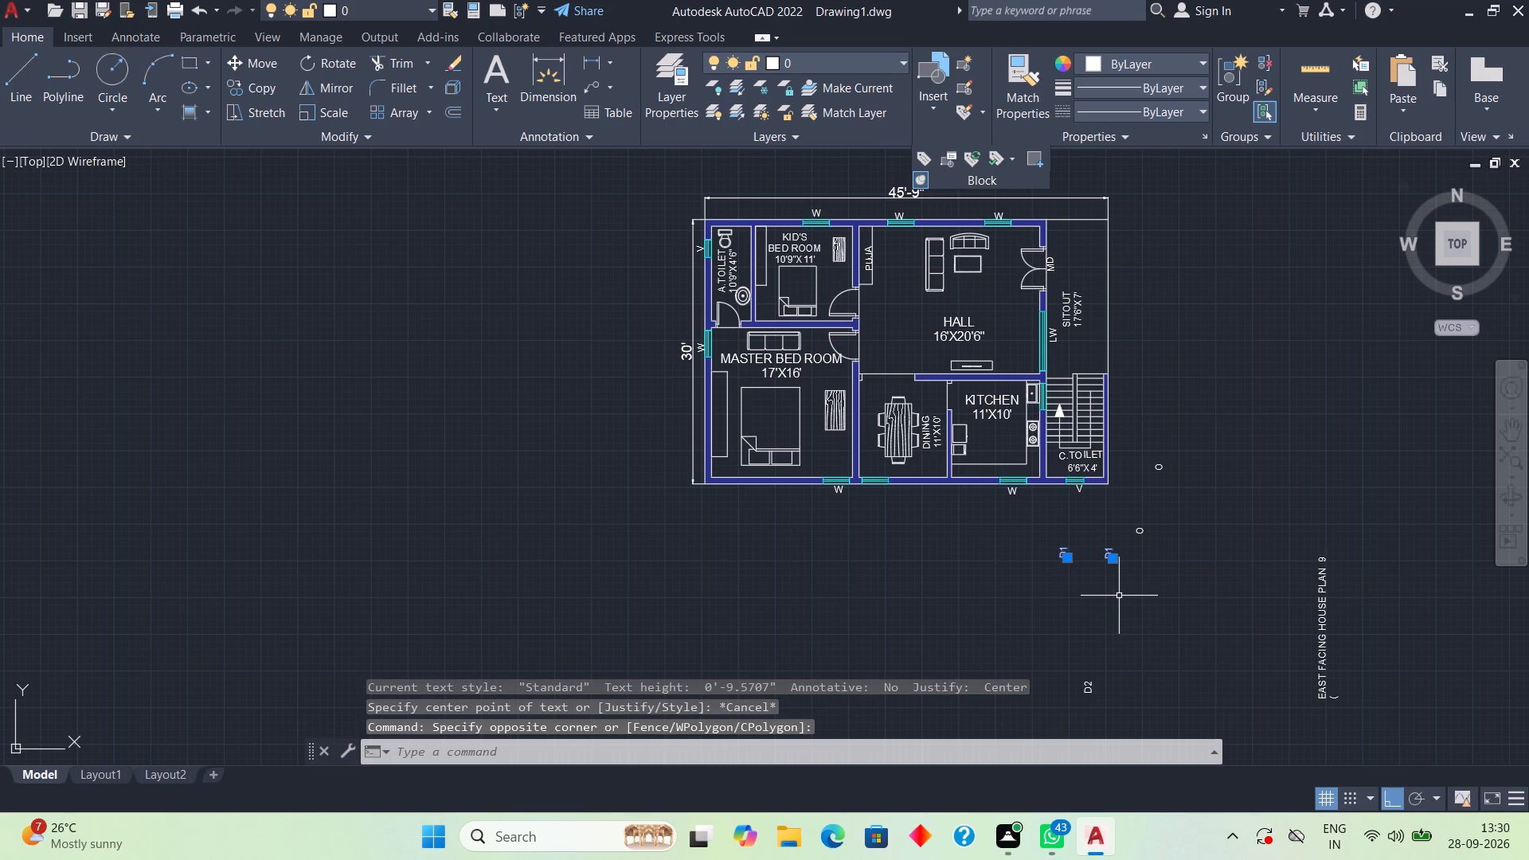
{"action": "key", "text": "m"}
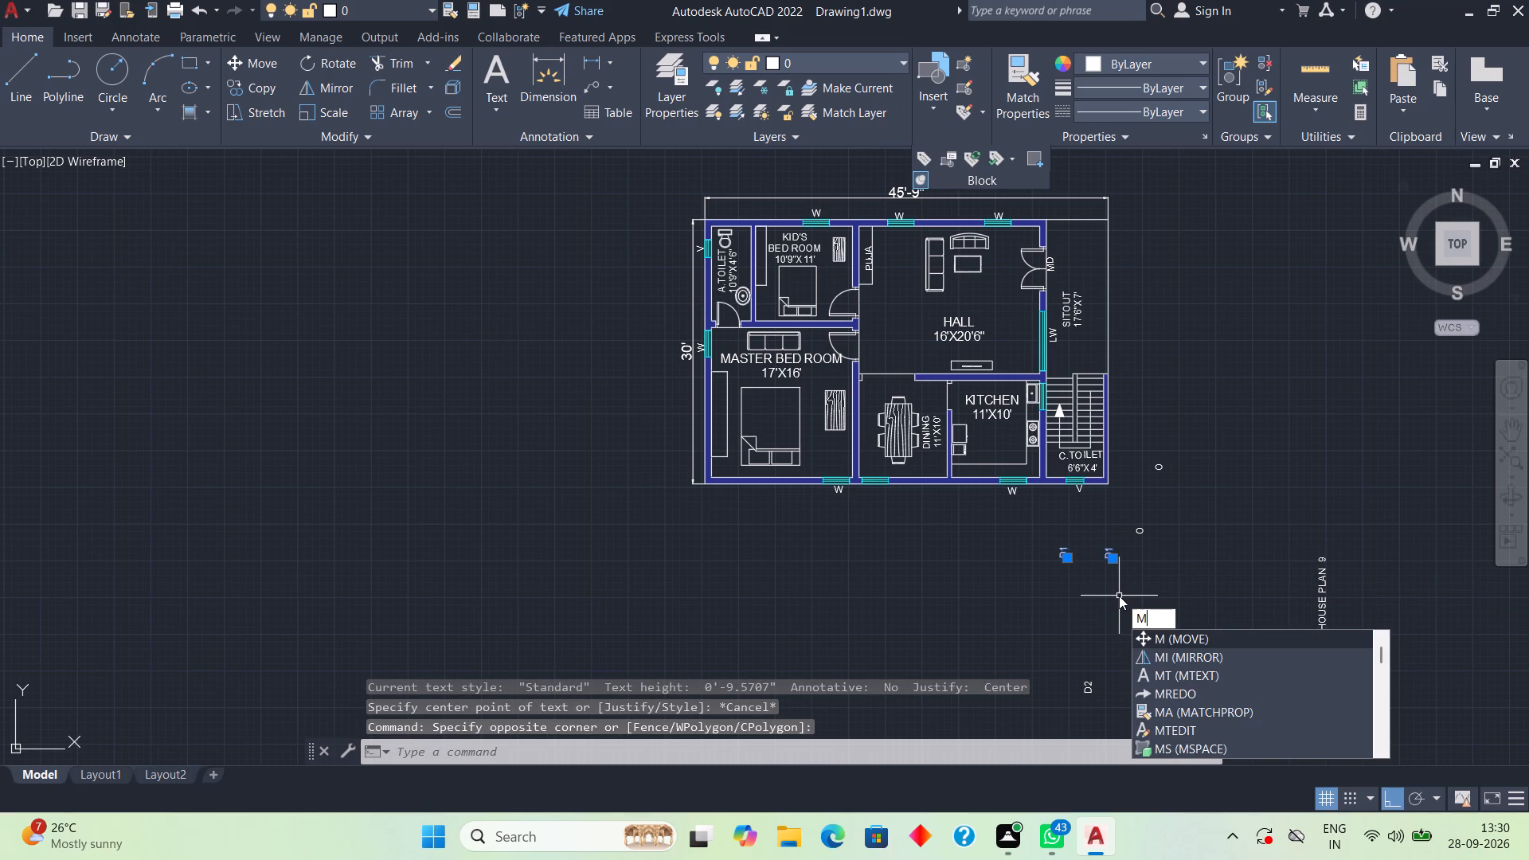
{"action": "key", "text": "BackSpace"}
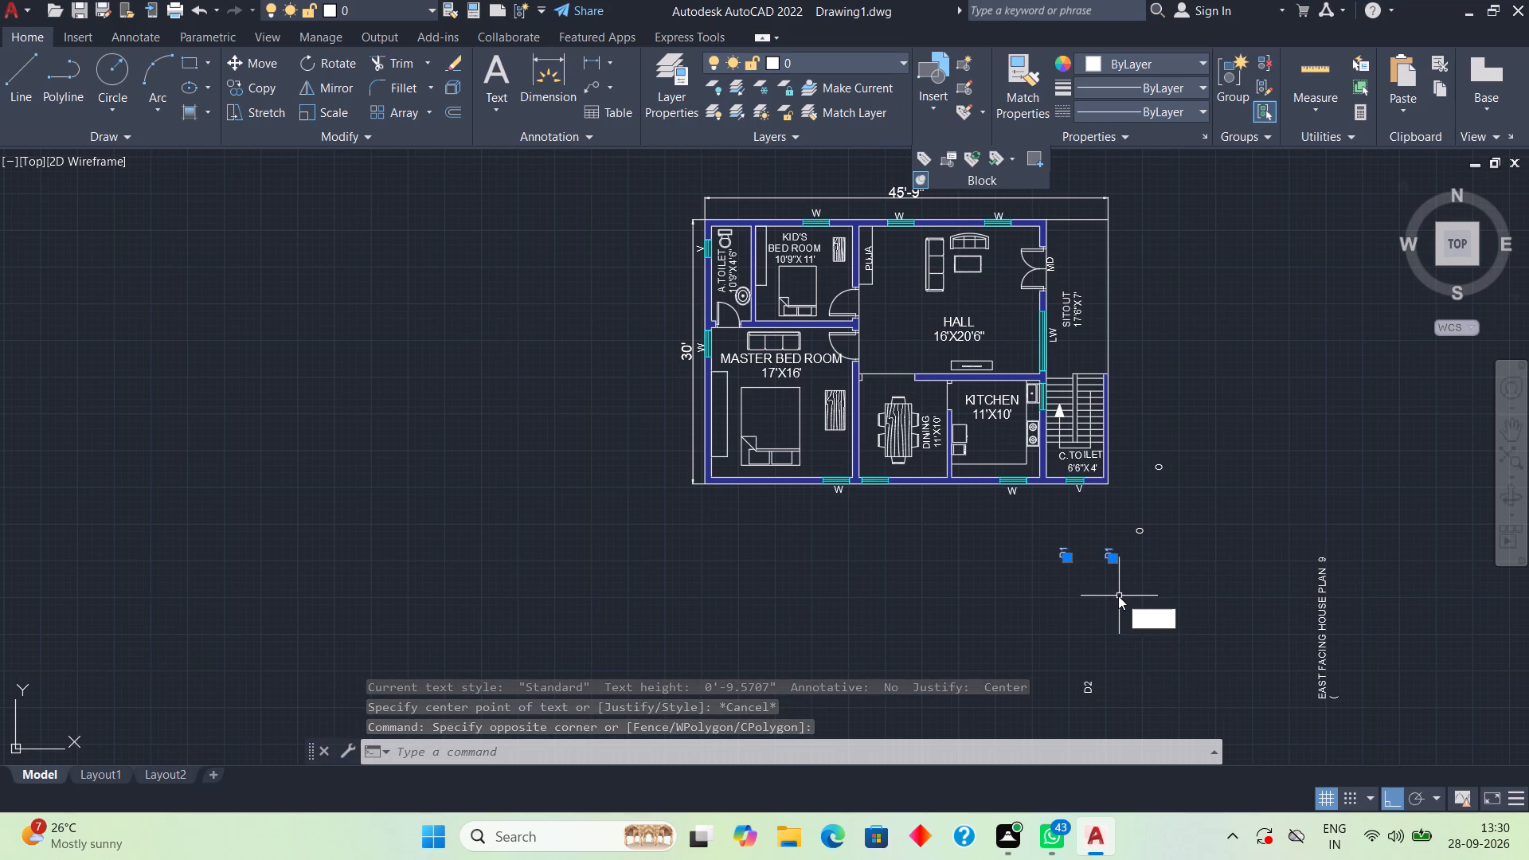
{"action": "type", "text": "RO"}
{"action": "key", "text": "space"}
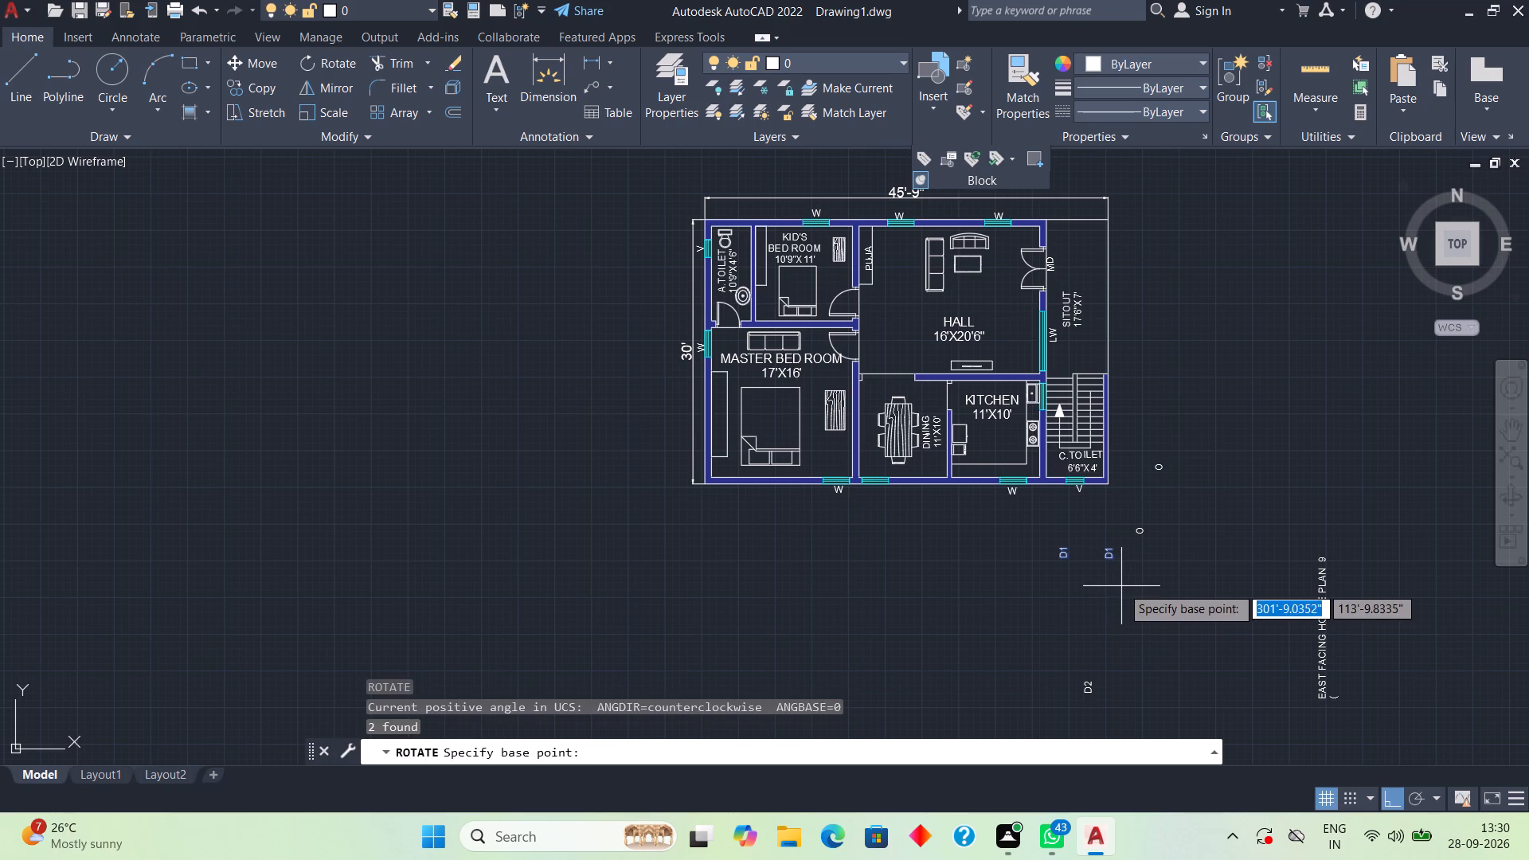
{"action": "left_click", "coordinate": [1121, 586]}
{"action": "left_click", "coordinate": [1090, 625]}
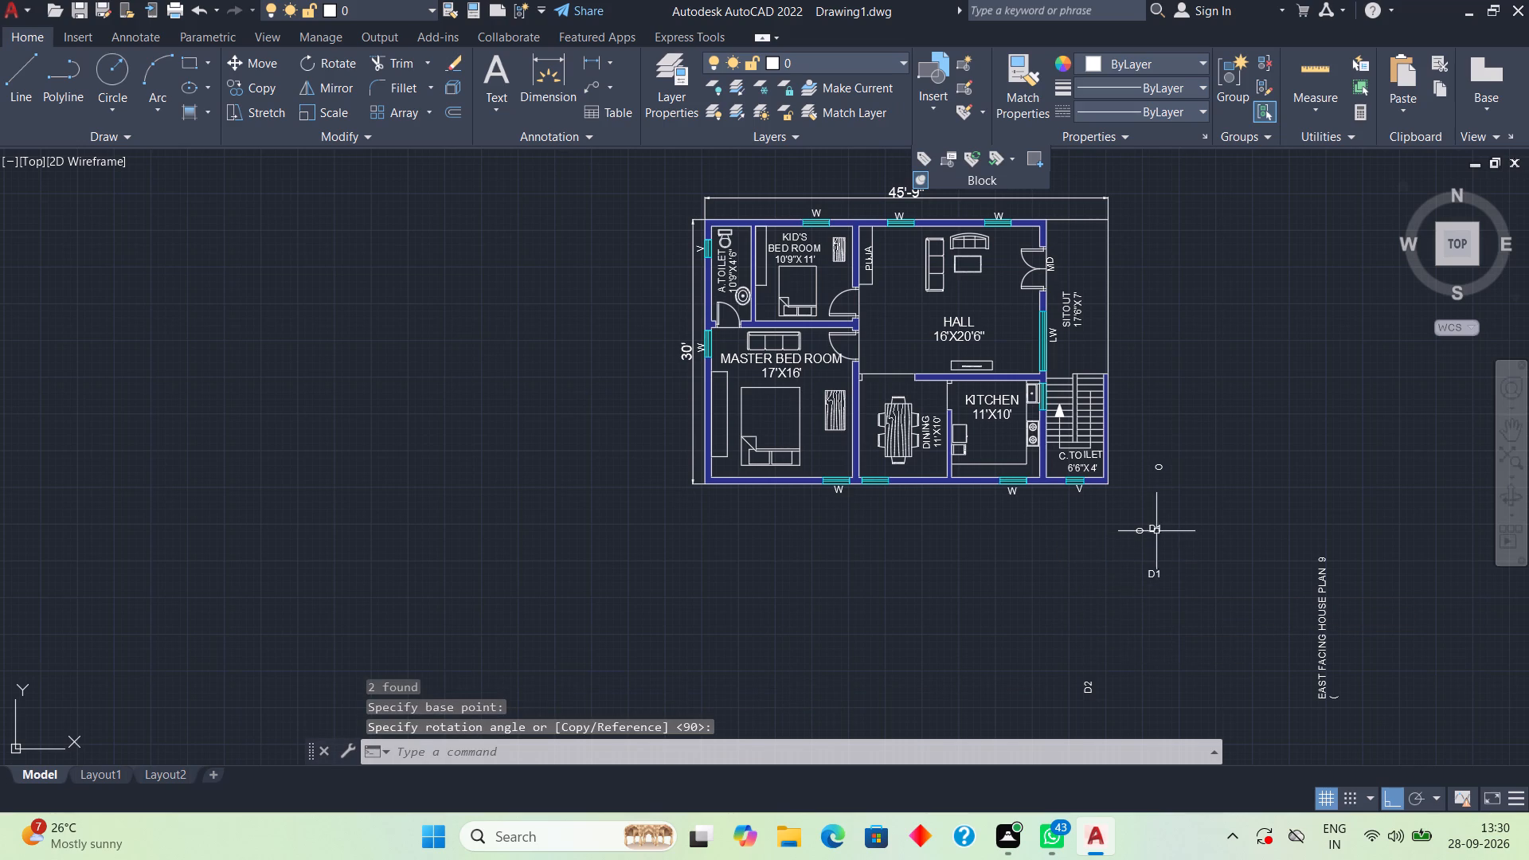
Move both D1 labels about 33' horizontally left, in line with the hall side of the bedroom doors.
{"action": "scroll", "coordinate": [1156, 529], "scroll_direction": "up", "scroll_amount": 2}
{"action": "left_click", "coordinate": [1129, 507]}
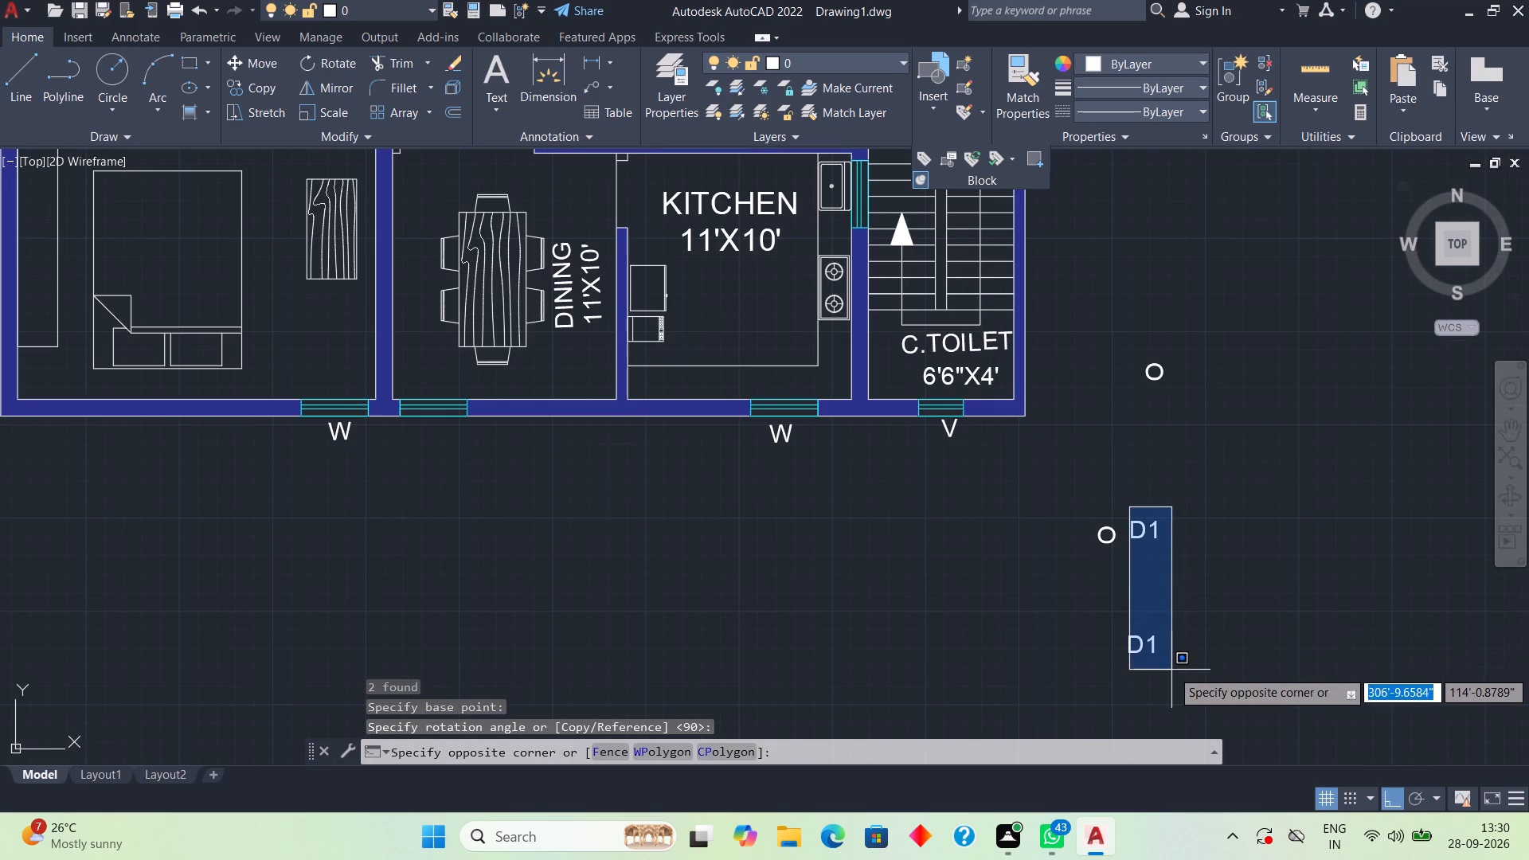
{"action": "left_click", "coordinate": [1171, 670]}
{"action": "key", "text": "m"}
{"action": "key", "text": "space"}
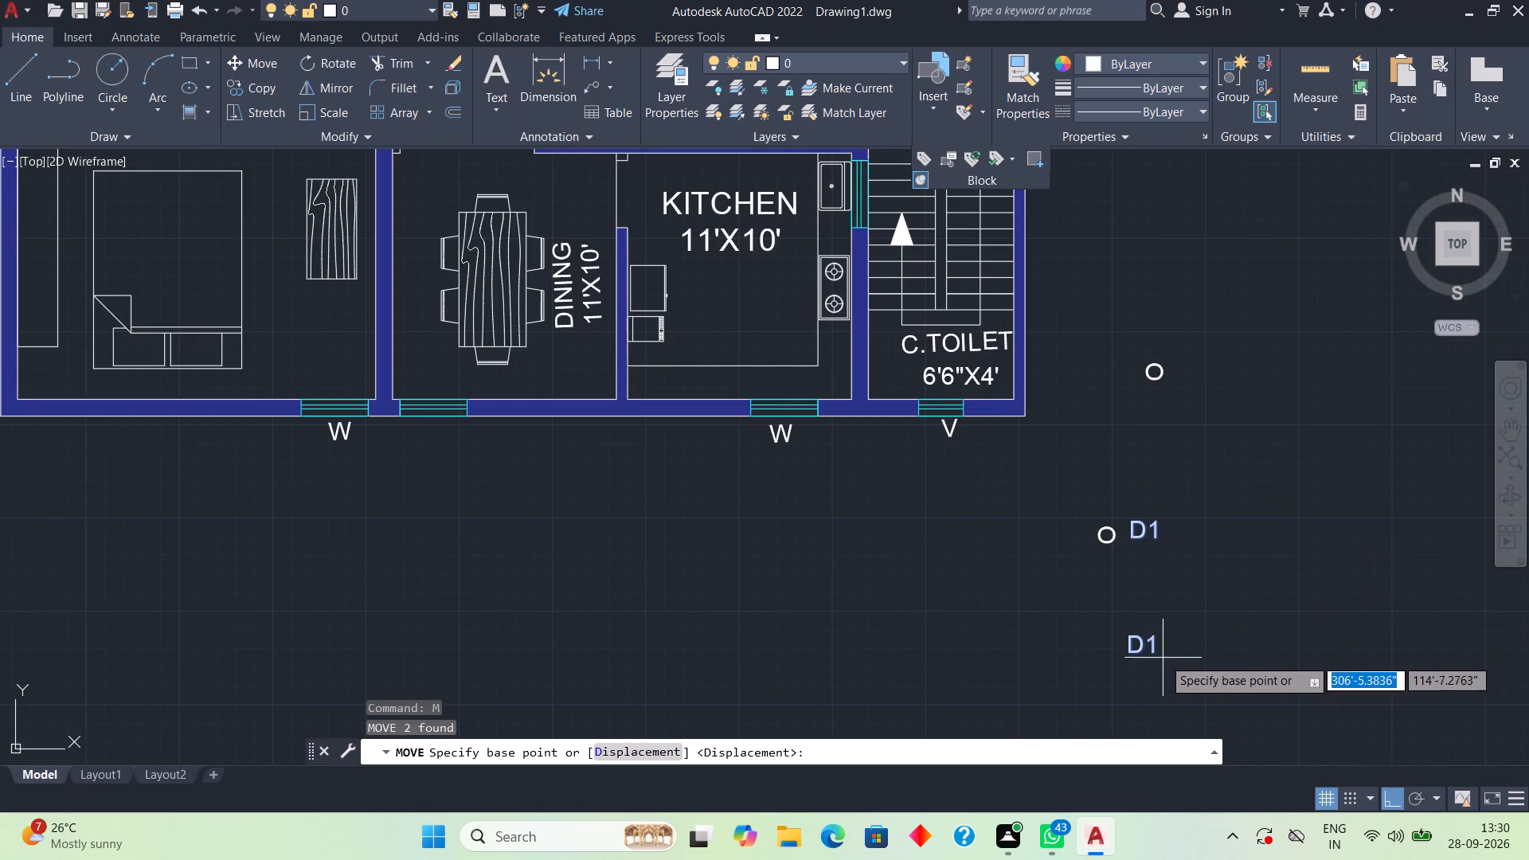
{"action": "left_click", "coordinate": [1157, 650]}
{"action": "scroll", "coordinate": [565, 616], "scroll_direction": "down", "scroll_amount": 2}
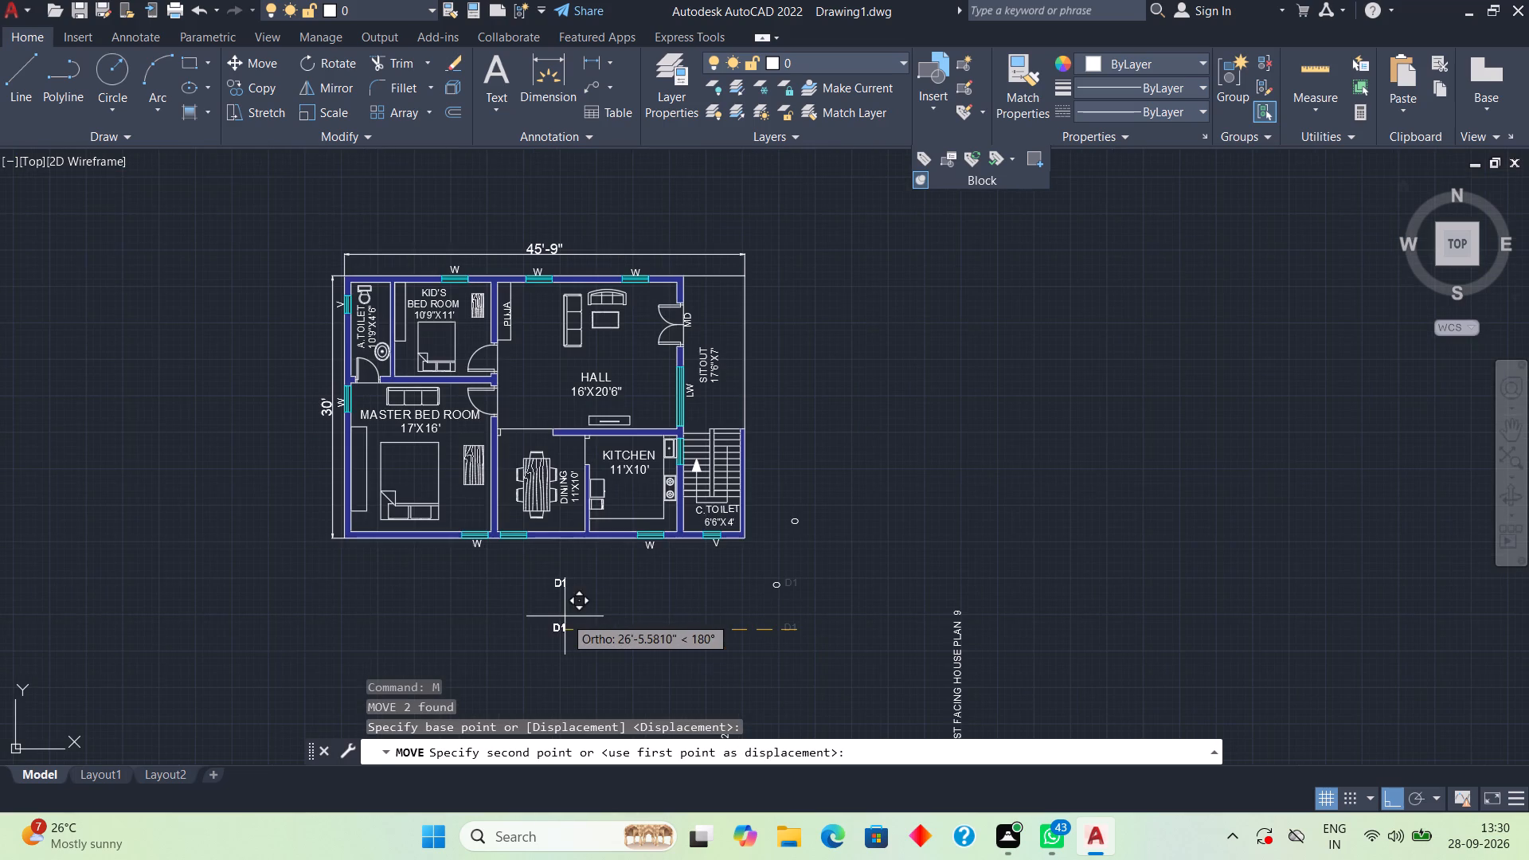
{"action": "left_click", "coordinate": [508, 409]}
Move both D1 labels straight up to the kid's bedroom and master bedroom doors.
{"action": "left_click", "coordinate": [491, 576]}
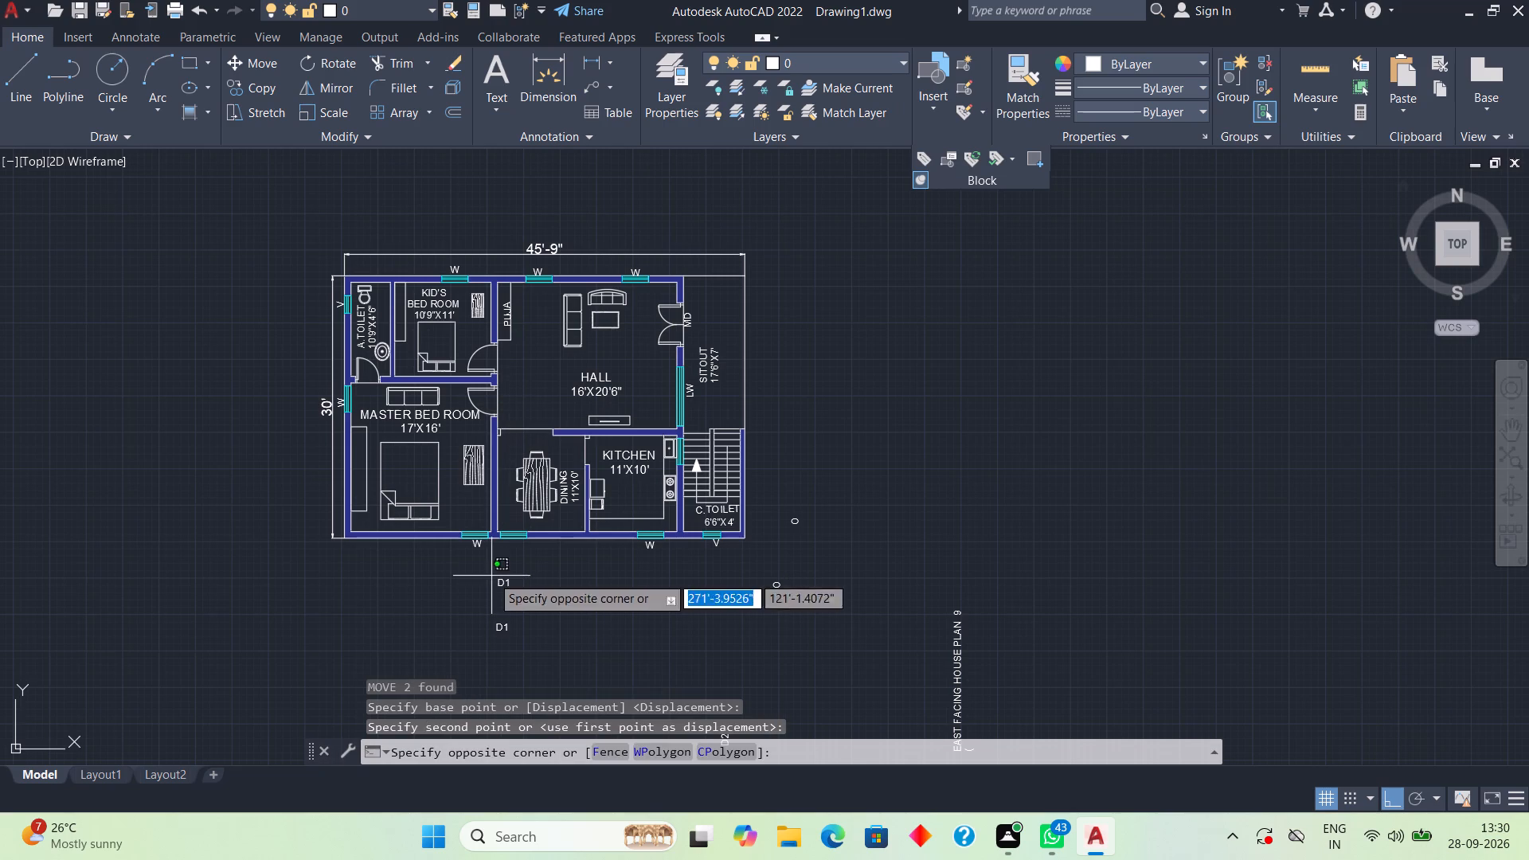
{"action": "left_click", "coordinate": [520, 656]}
{"action": "key", "text": "m"}
{"action": "key", "text": "space"}
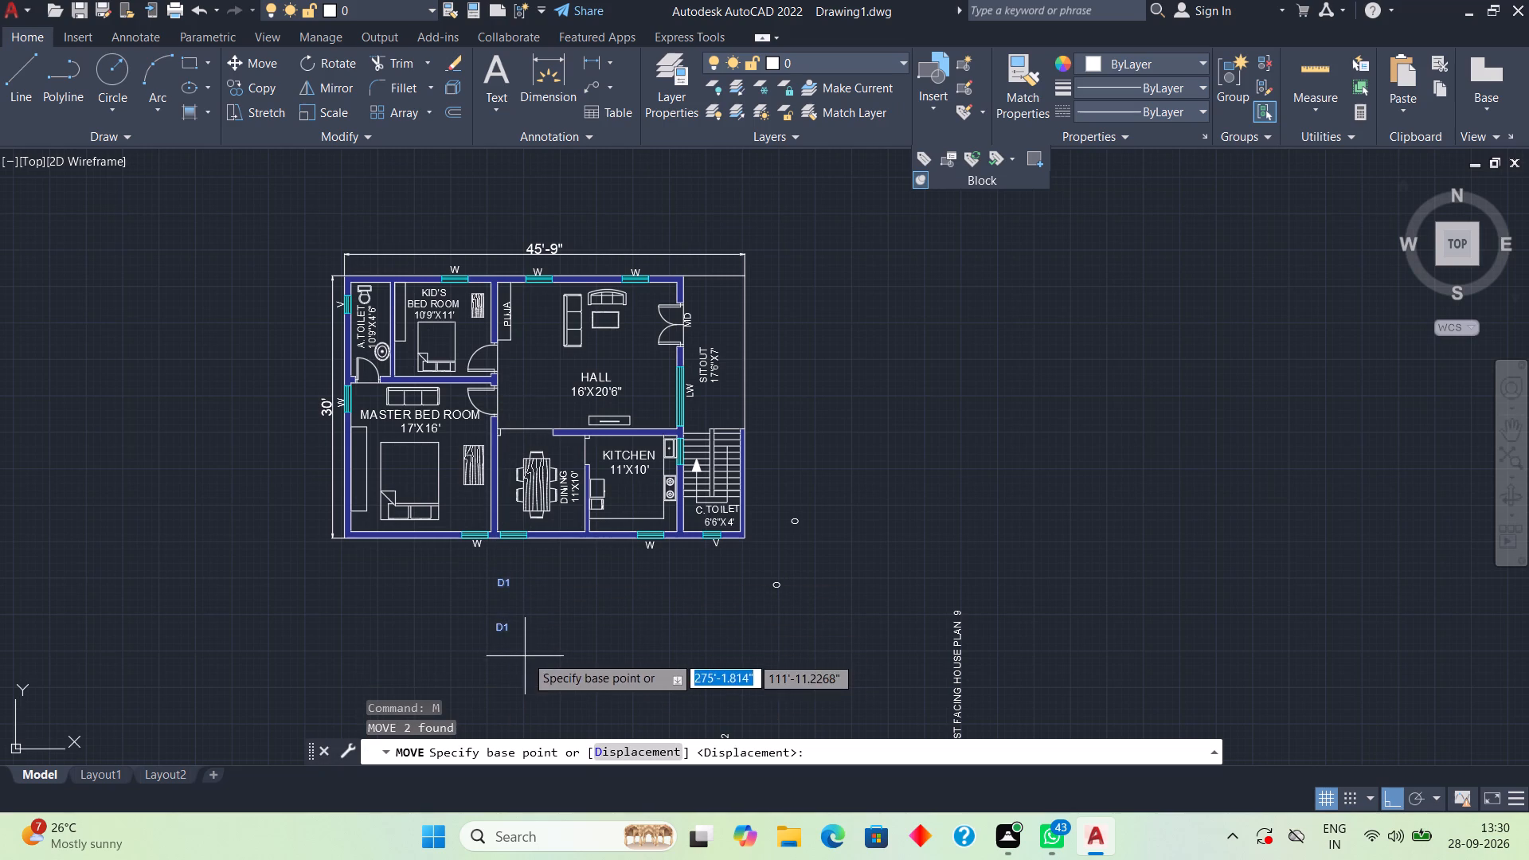
{"action": "left_click", "coordinate": [512, 634]}
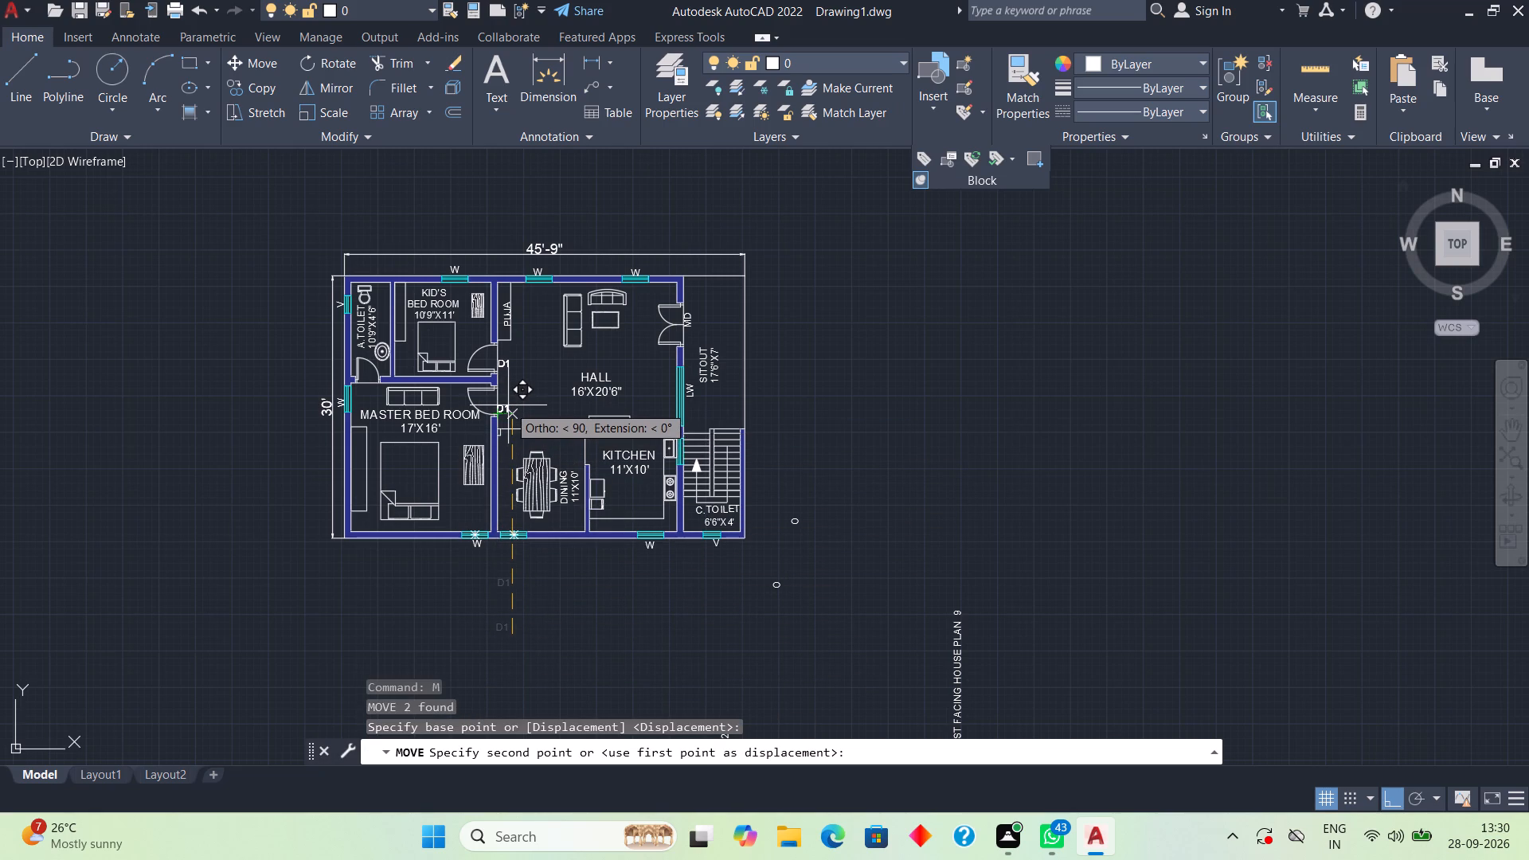
{"action": "left_click", "coordinate": [507, 408]}
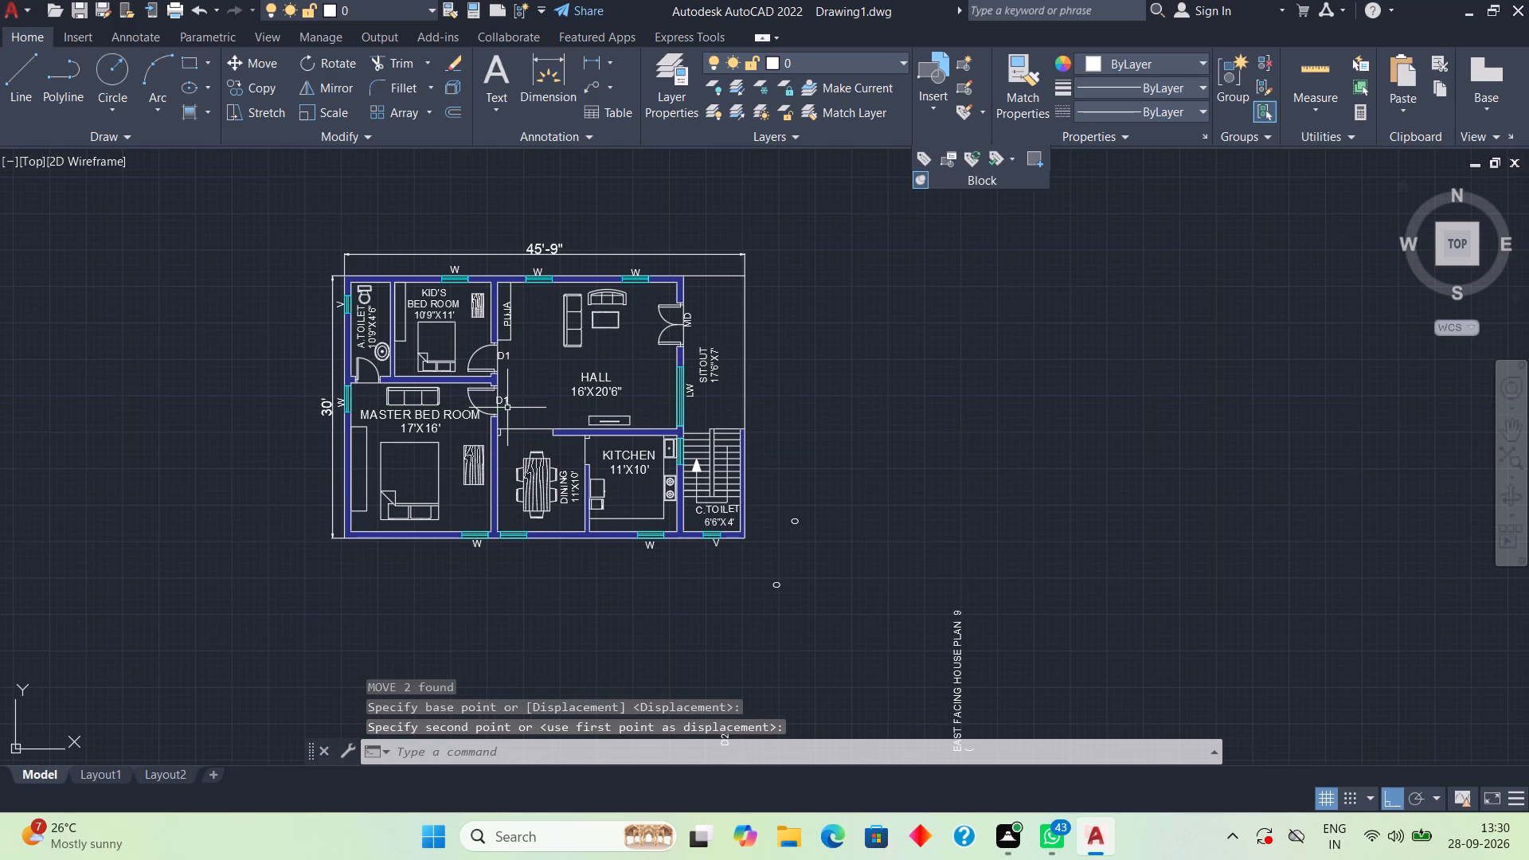
Shift both D1 labels slightly right, clear of the bedroom wall and into the hall.
{"action": "scroll", "coordinate": [518, 383], "scroll_direction": "up", "scroll_amount": 2}
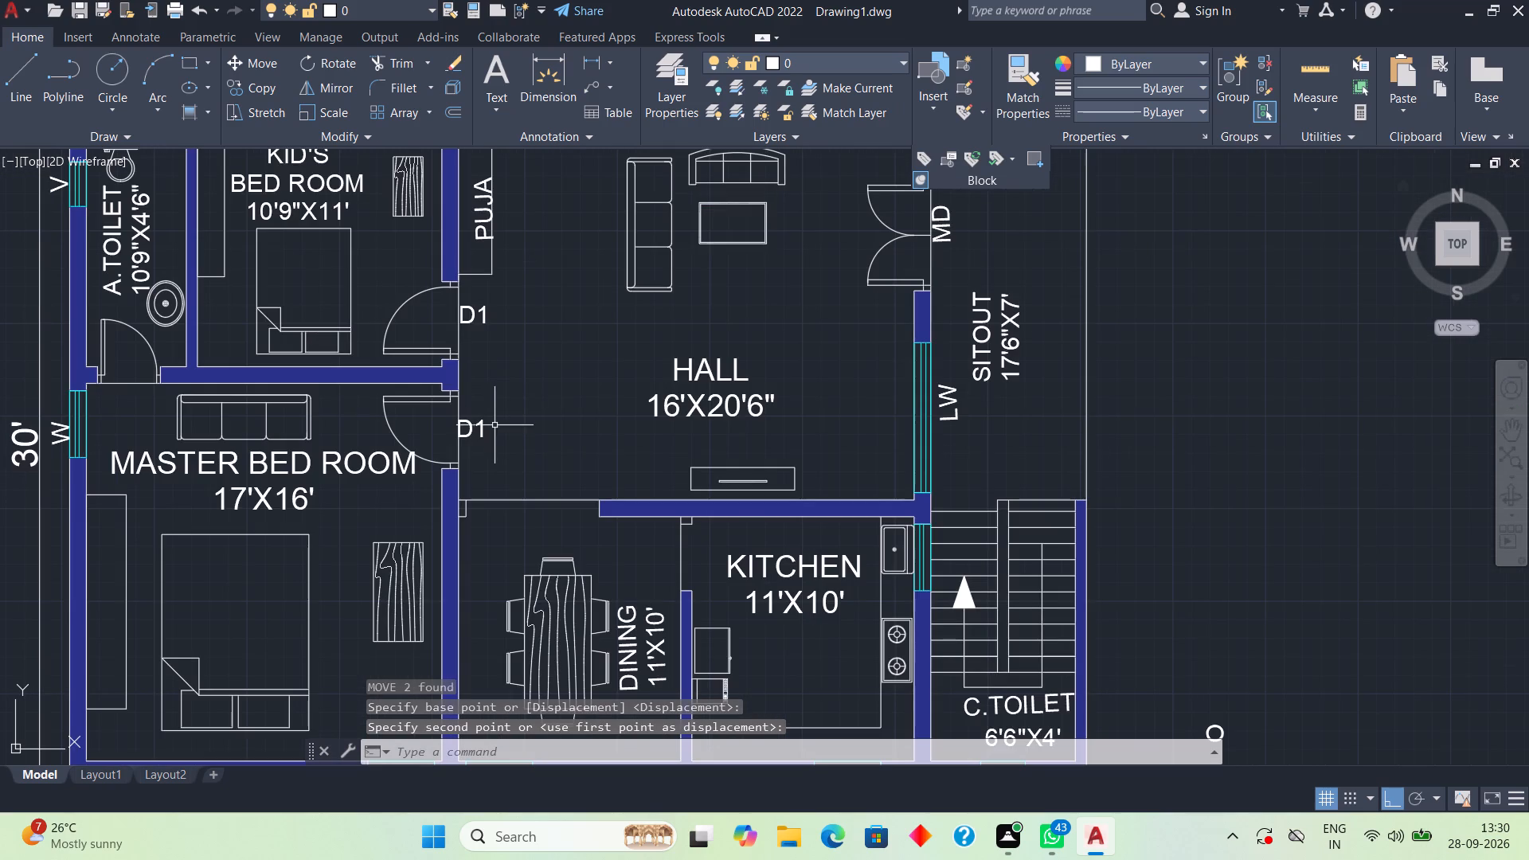
{"action": "left_click", "coordinate": [491, 428]}
{"action": "left_click", "coordinate": [473, 431]}
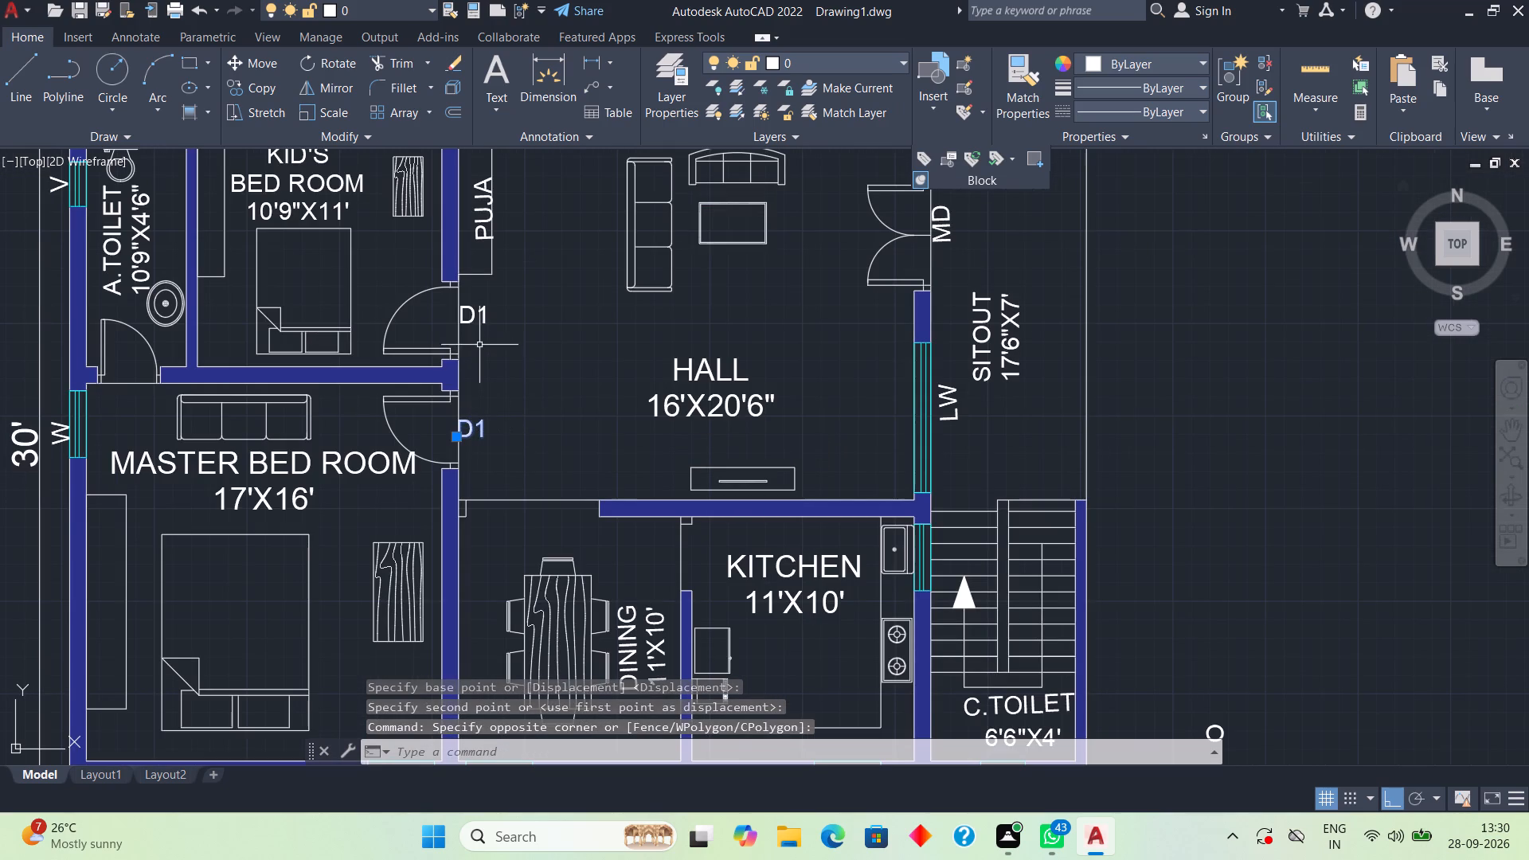
{"action": "left_click", "coordinate": [479, 319]}
{"action": "left_click", "coordinate": [462, 317]}
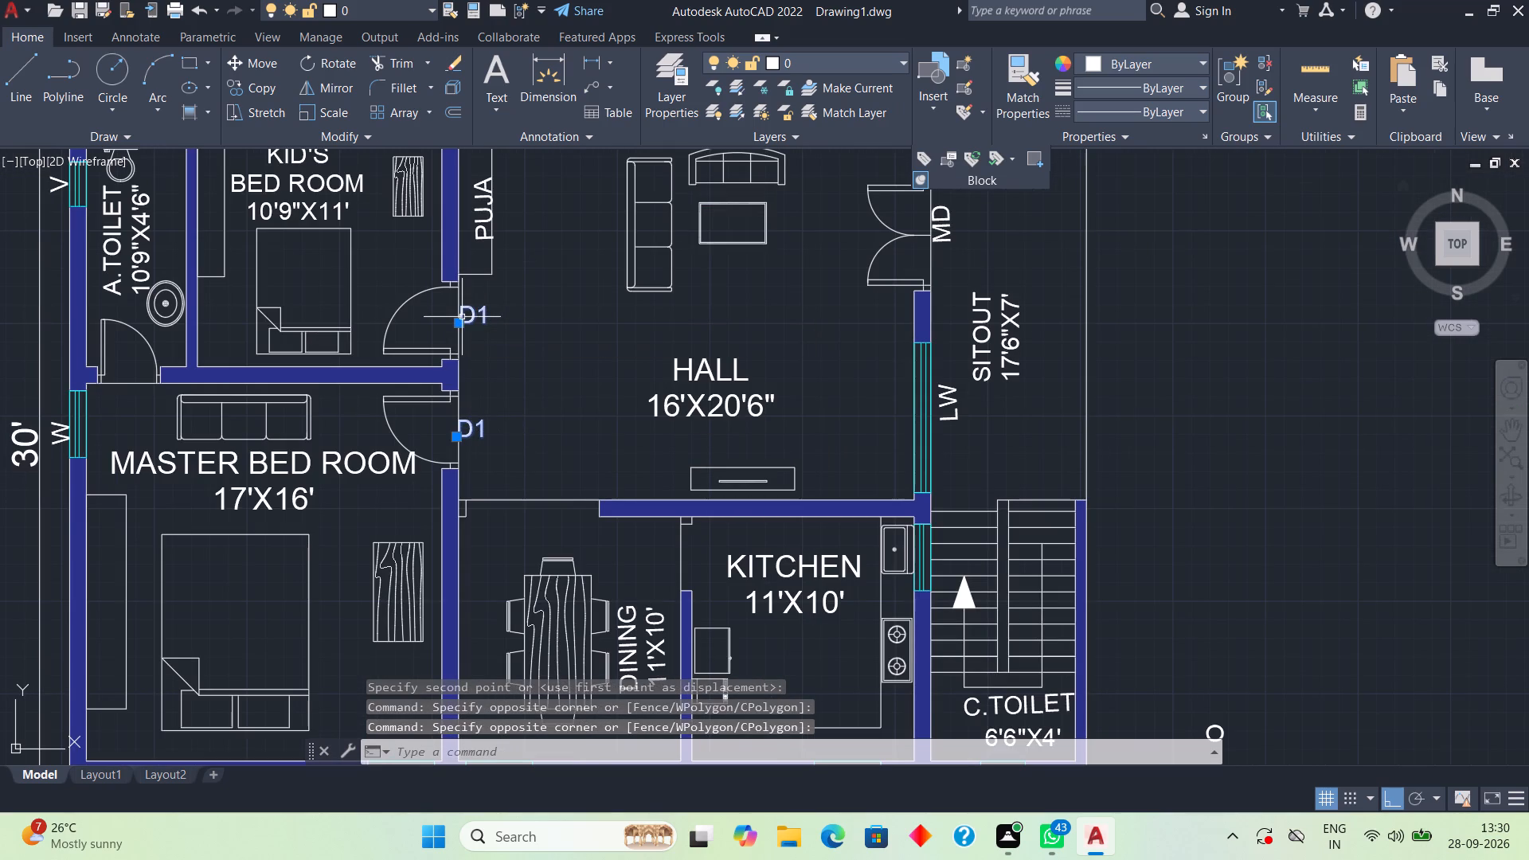
{"action": "type", "text": "M"}
{"action": "key", "text": "space"}
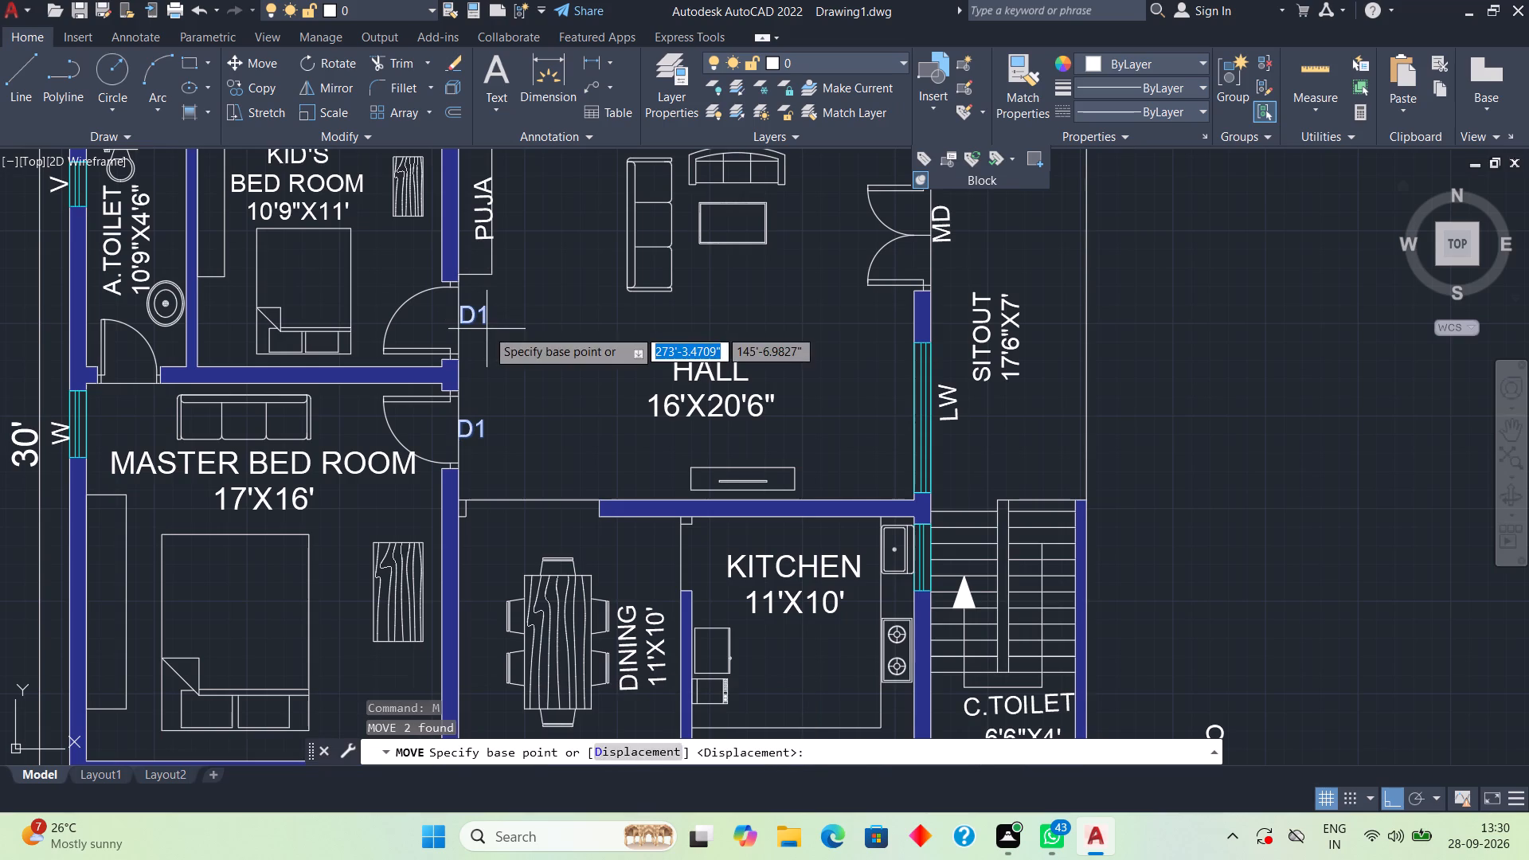
{"action": "left_click", "coordinate": [487, 329]}
{"action": "left_click", "coordinate": [494, 329]}
Rotate the two O opening labels outside the plan by 270°.
{"action": "scroll", "coordinate": [500, 444], "scroll_direction": "down", "scroll_amount": 1}
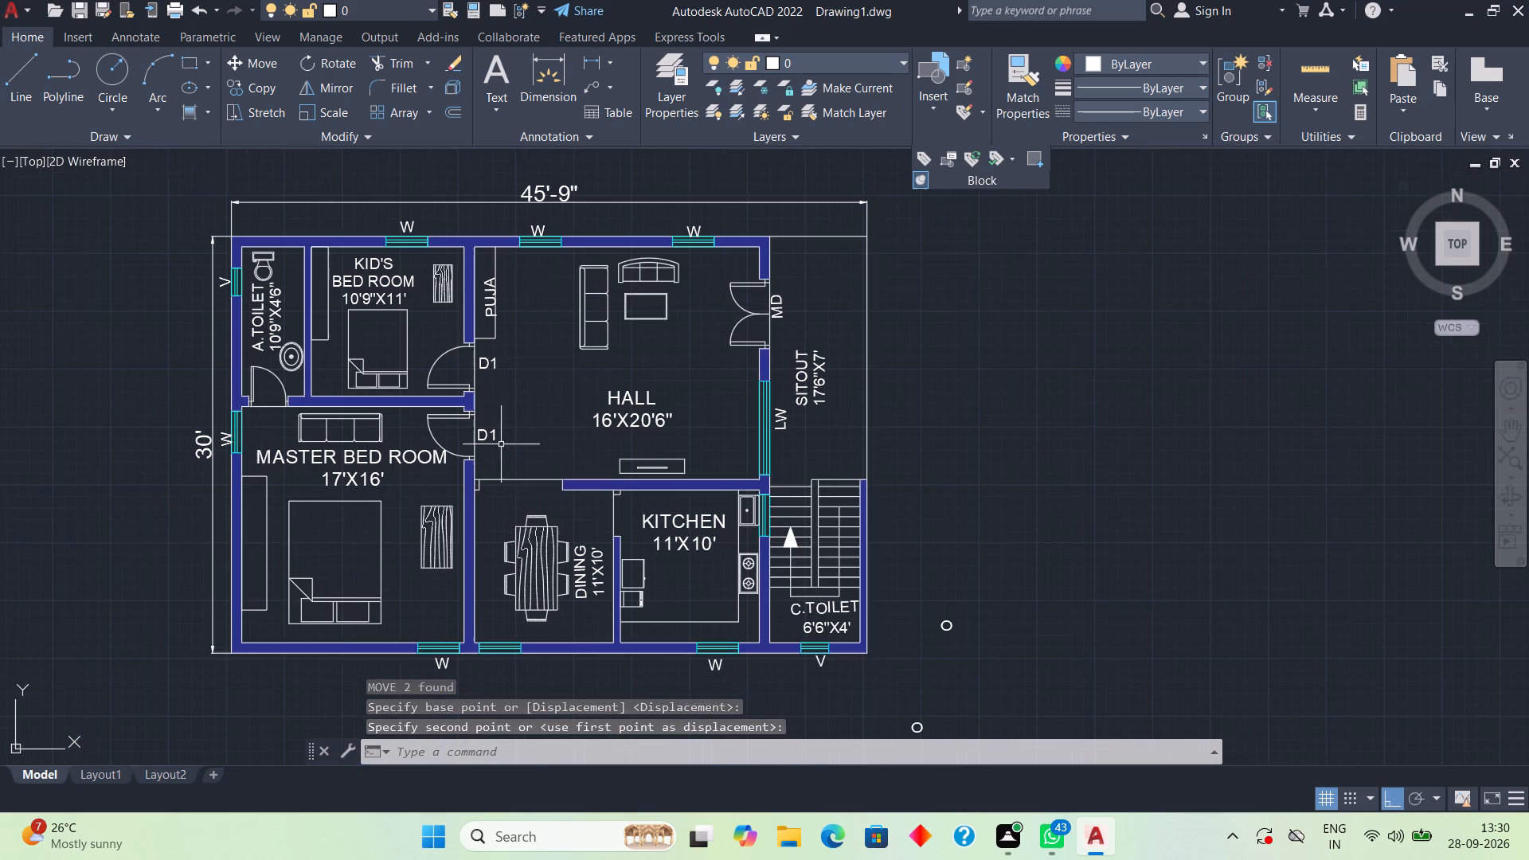
{"action": "middle_click_drag", "start_coordinate": [565, 550], "coordinate": [701, 495]}
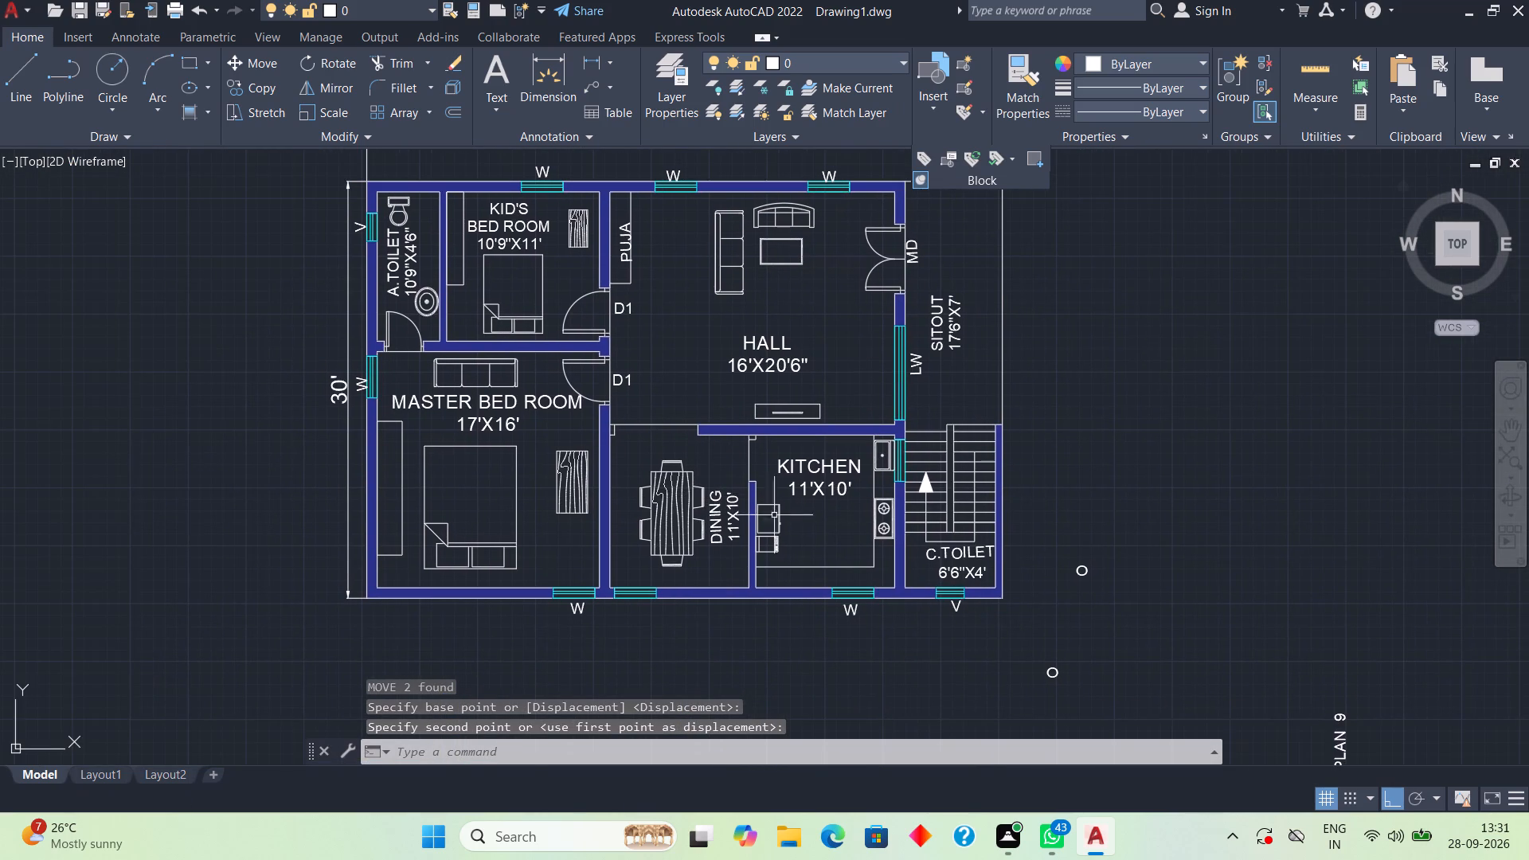
{"action": "left_click", "coordinate": [1074, 539]}
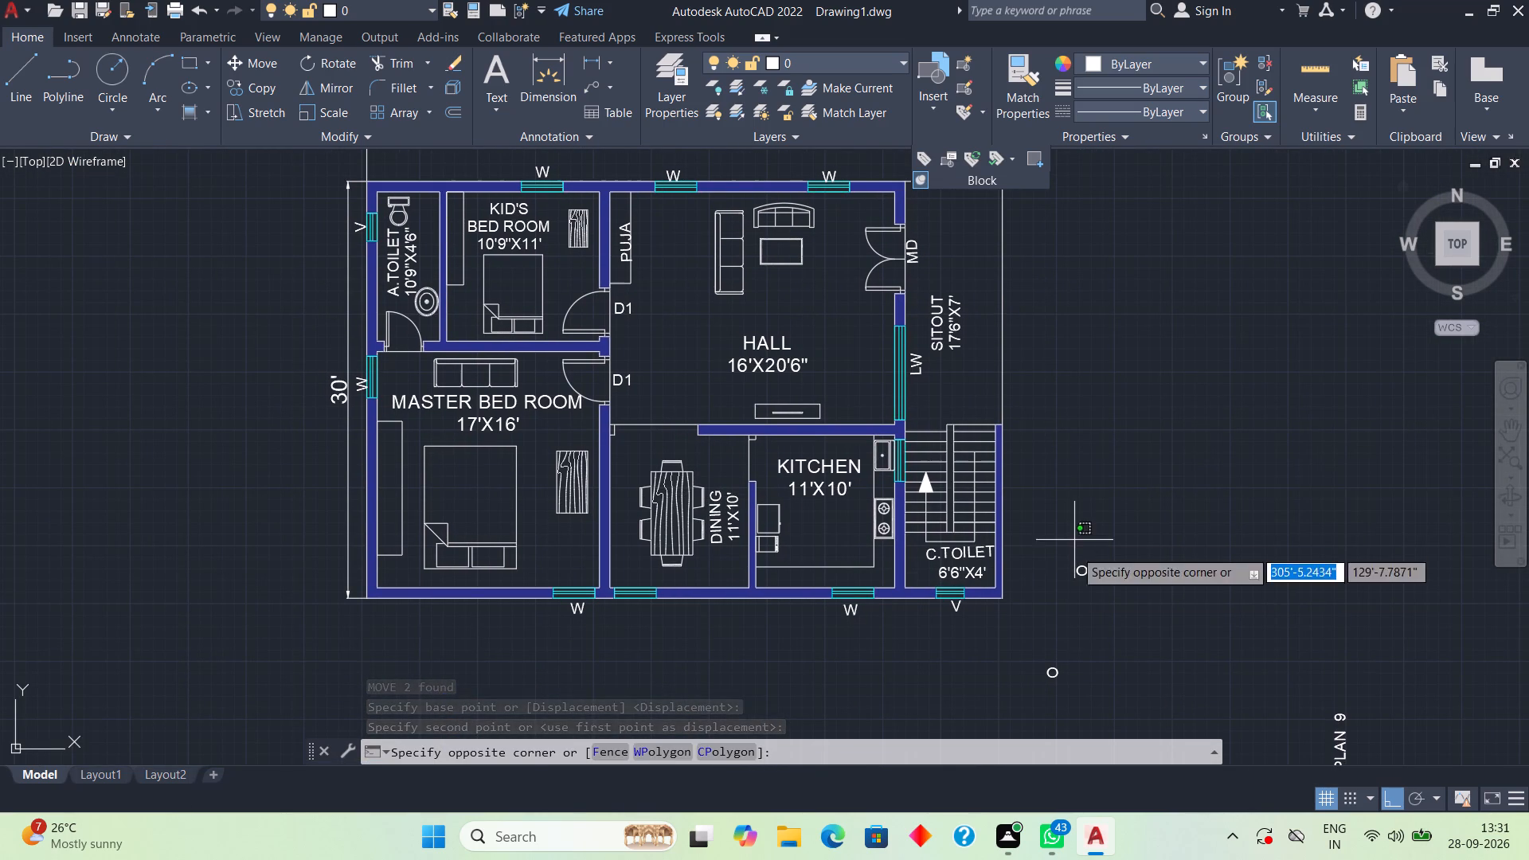
{"action": "left_click", "coordinate": [1042, 701]}
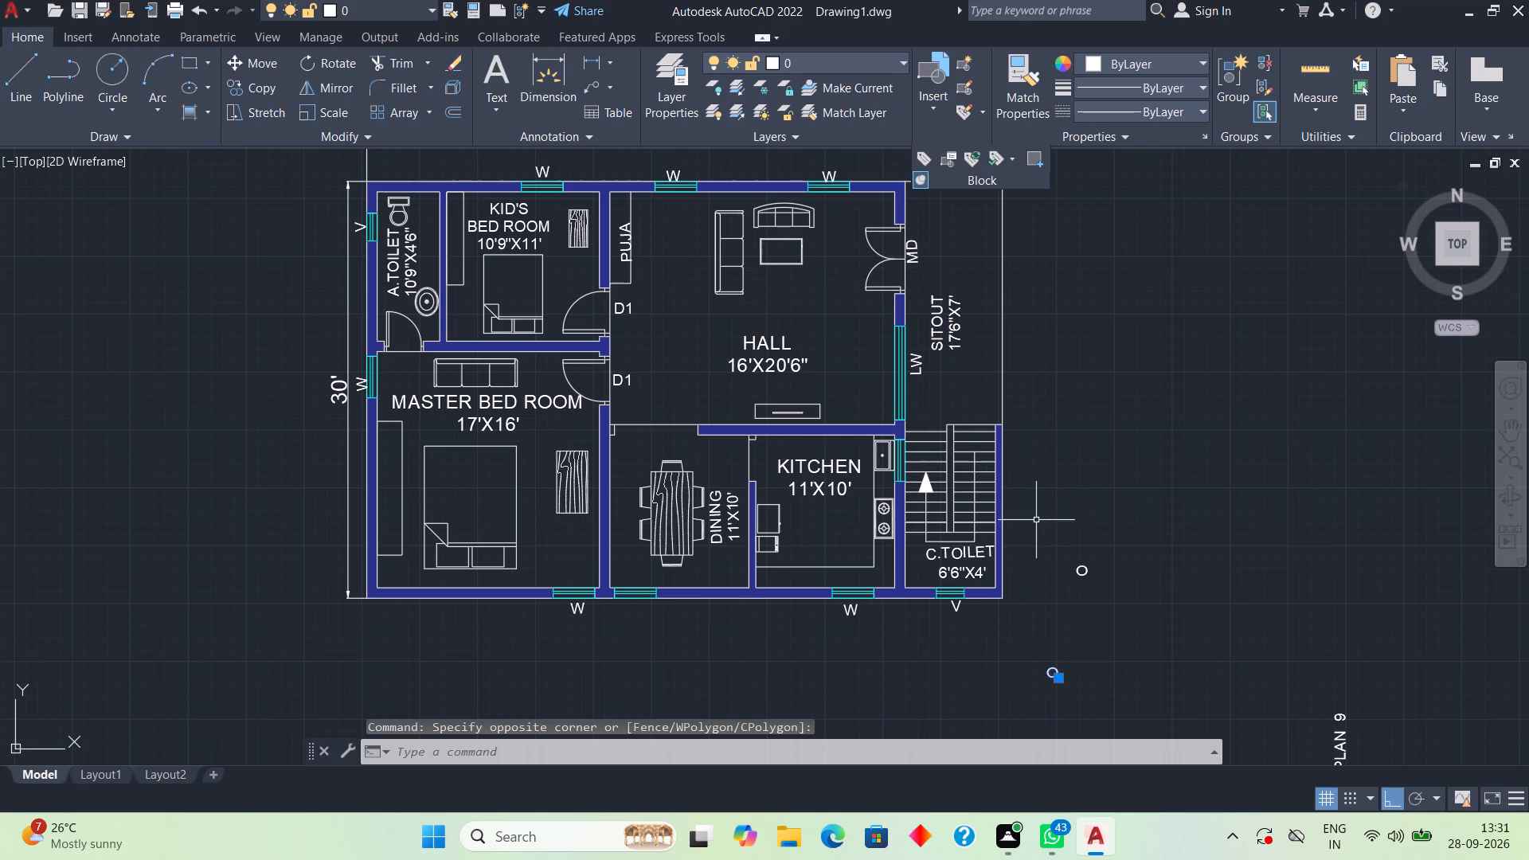
{"action": "left_click_drag", "start_coordinate": [1036, 520], "coordinate": [1043, 531]}
{"action": "left_click", "coordinate": [1094, 601]}
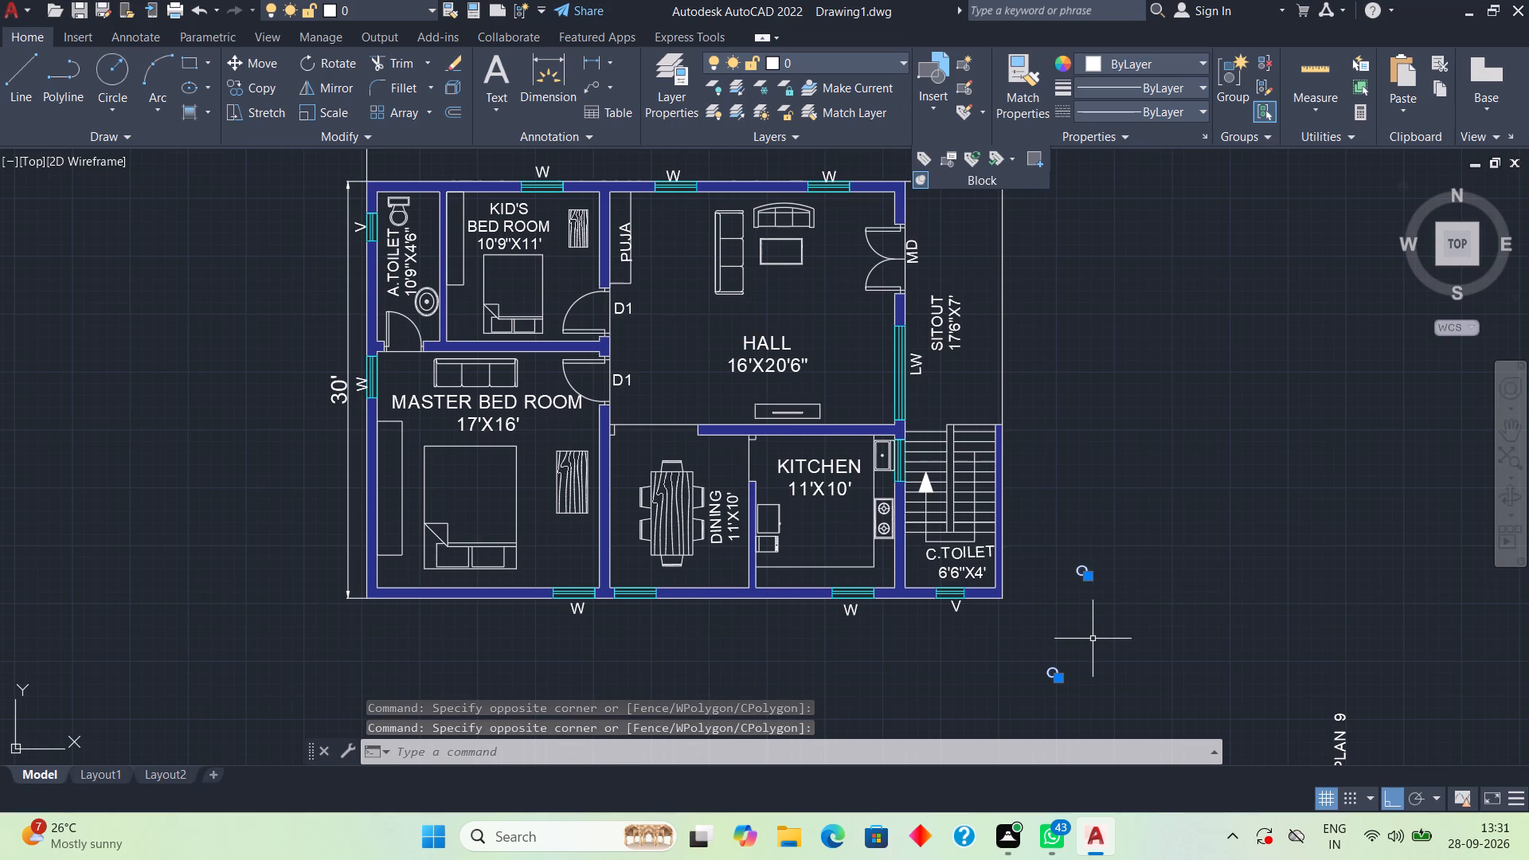
{"action": "type", "text": "RO"}
{"action": "key", "text": "space"}
{"action": "left_click", "coordinate": [1093, 639]}
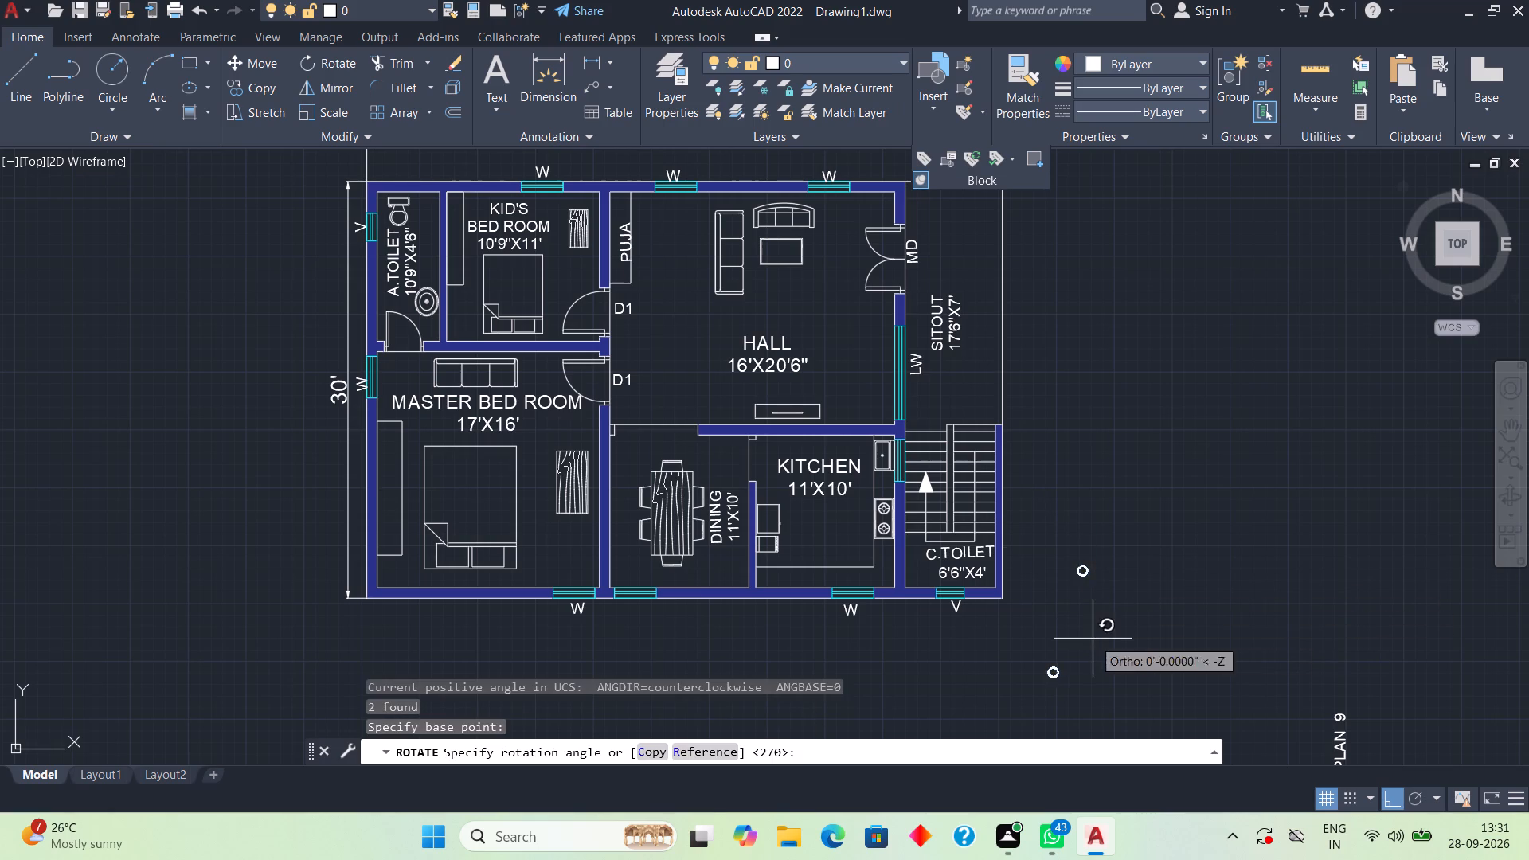
{"action": "left_click", "coordinate": [1116, 708]}
Move both O labels horizontally left, below the dining area.
{"action": "left_click", "coordinate": [1038, 577]}
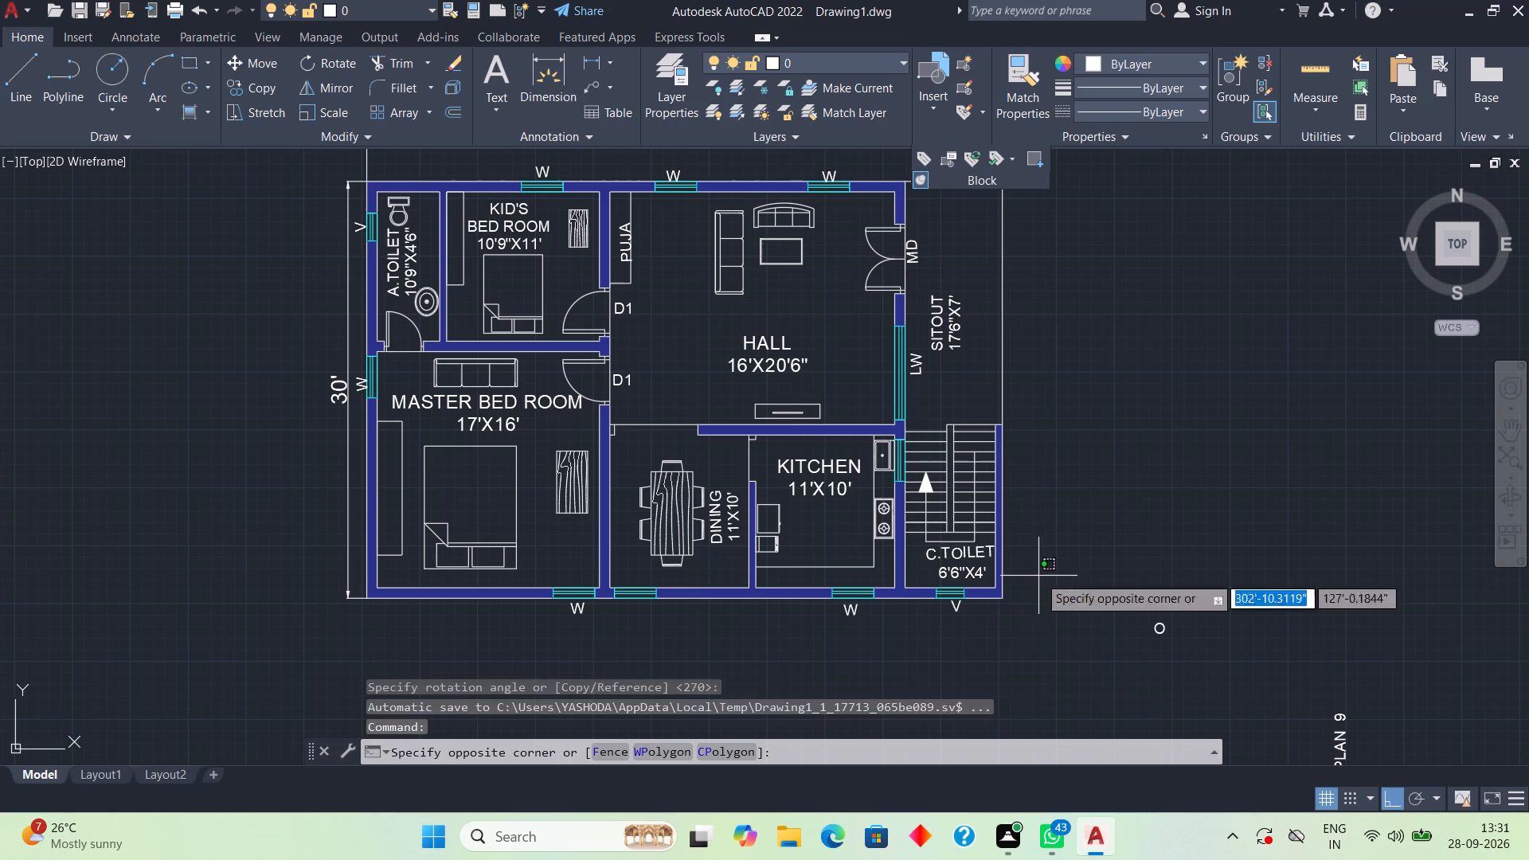
{"action": "left_click", "coordinate": [1175, 658]}
{"action": "type", "text": "M"}
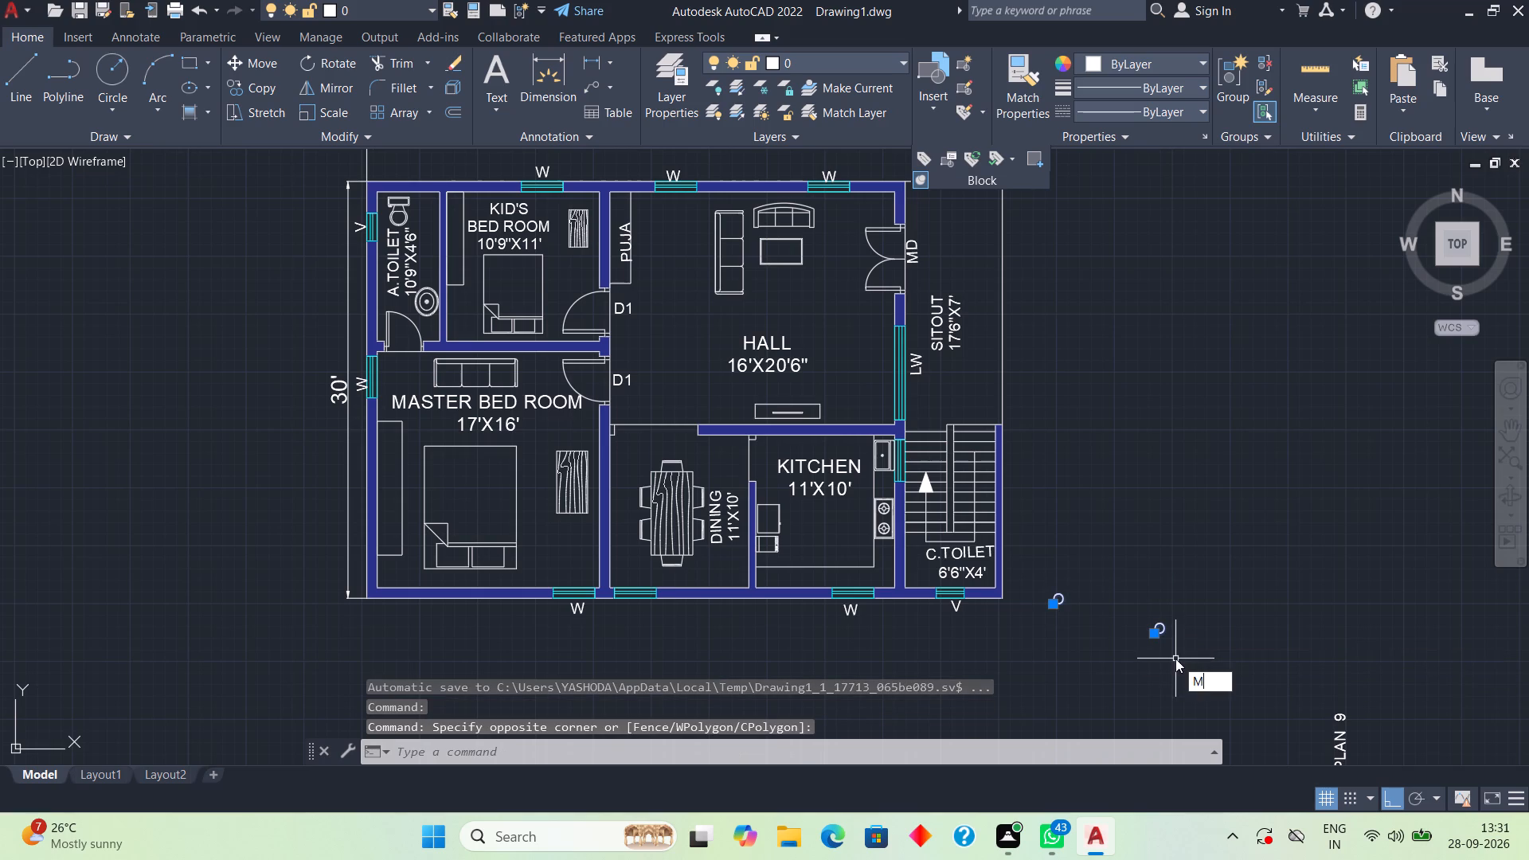
{"action": "key", "text": "space"}
{"action": "left_click", "coordinate": [1175, 647]}
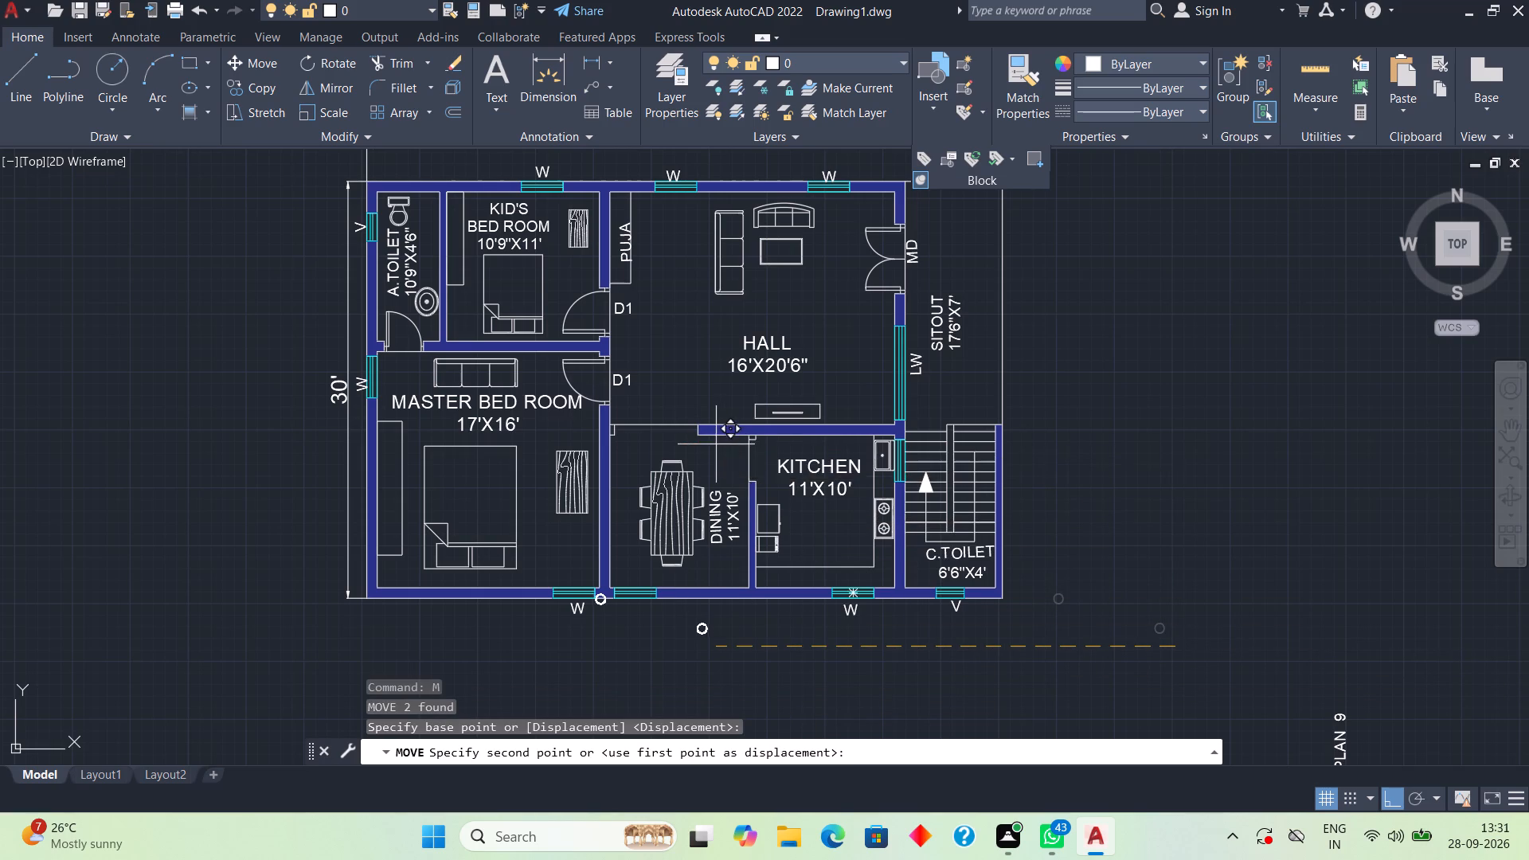
{"action": "left_click", "coordinate": [723, 471]}
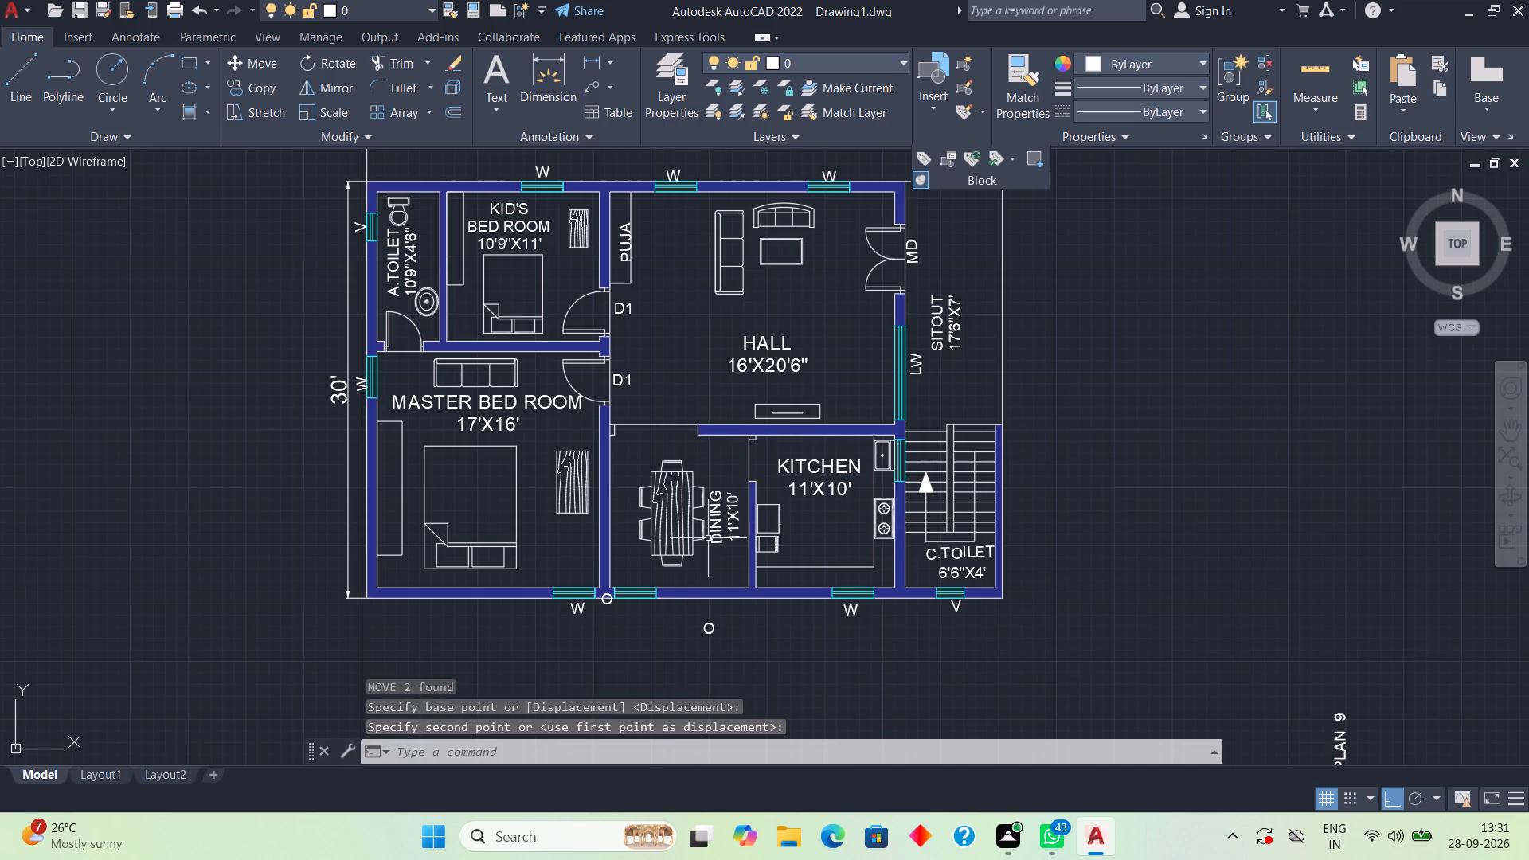
Shift both O labels right to line up with the hall-dining opening and the dining-kitchen opening.
{"action": "left_click", "coordinate": [608, 604]}
{"action": "left_click", "coordinate": [710, 630]}
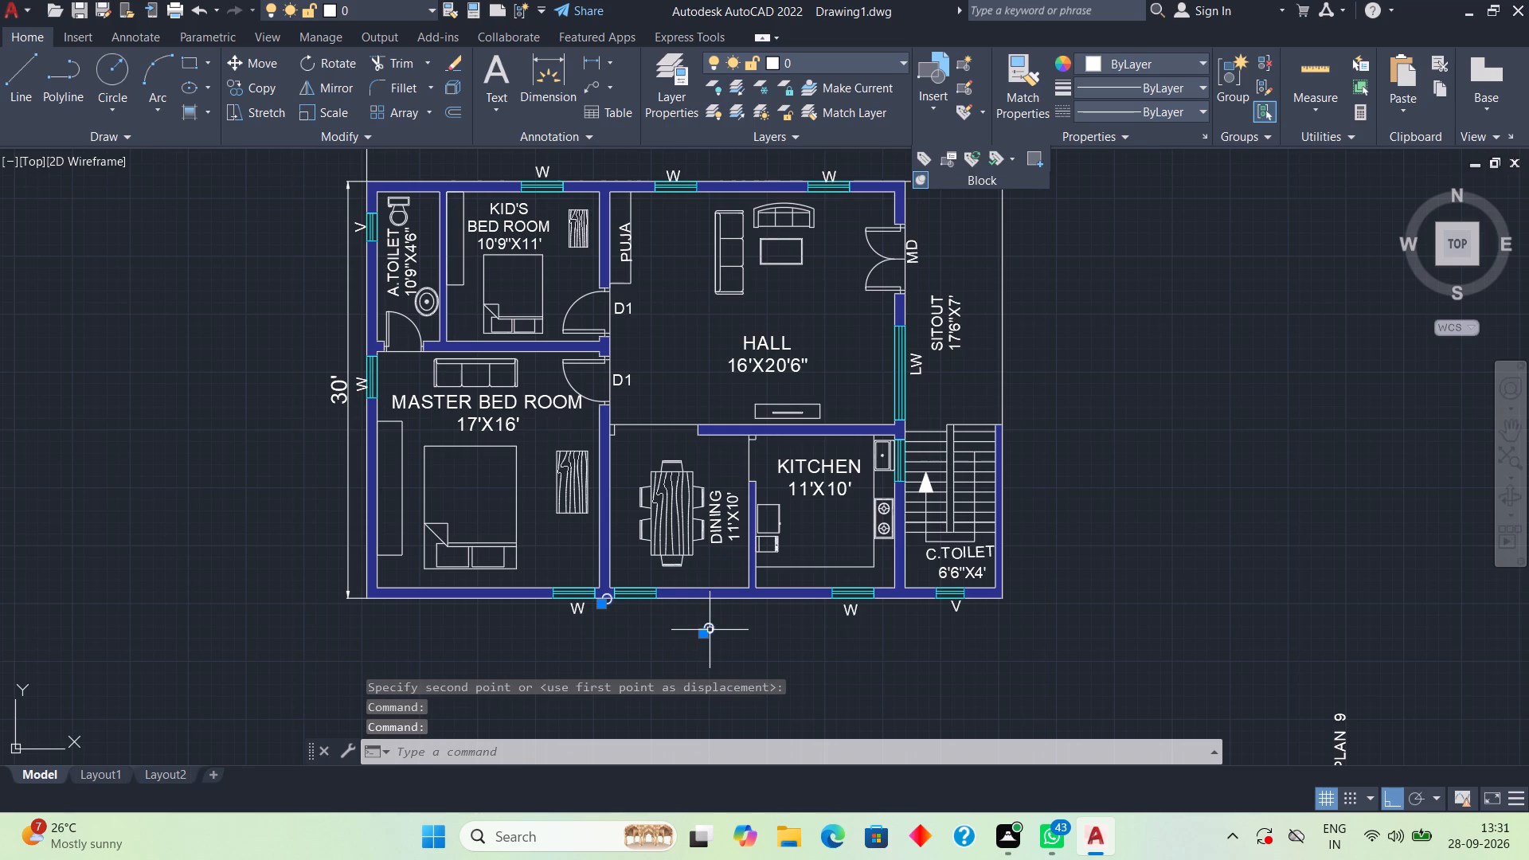
{"action": "key", "text": "m"}
{"action": "key", "text": "space"}
{"action": "left_click", "coordinate": [712, 630]}
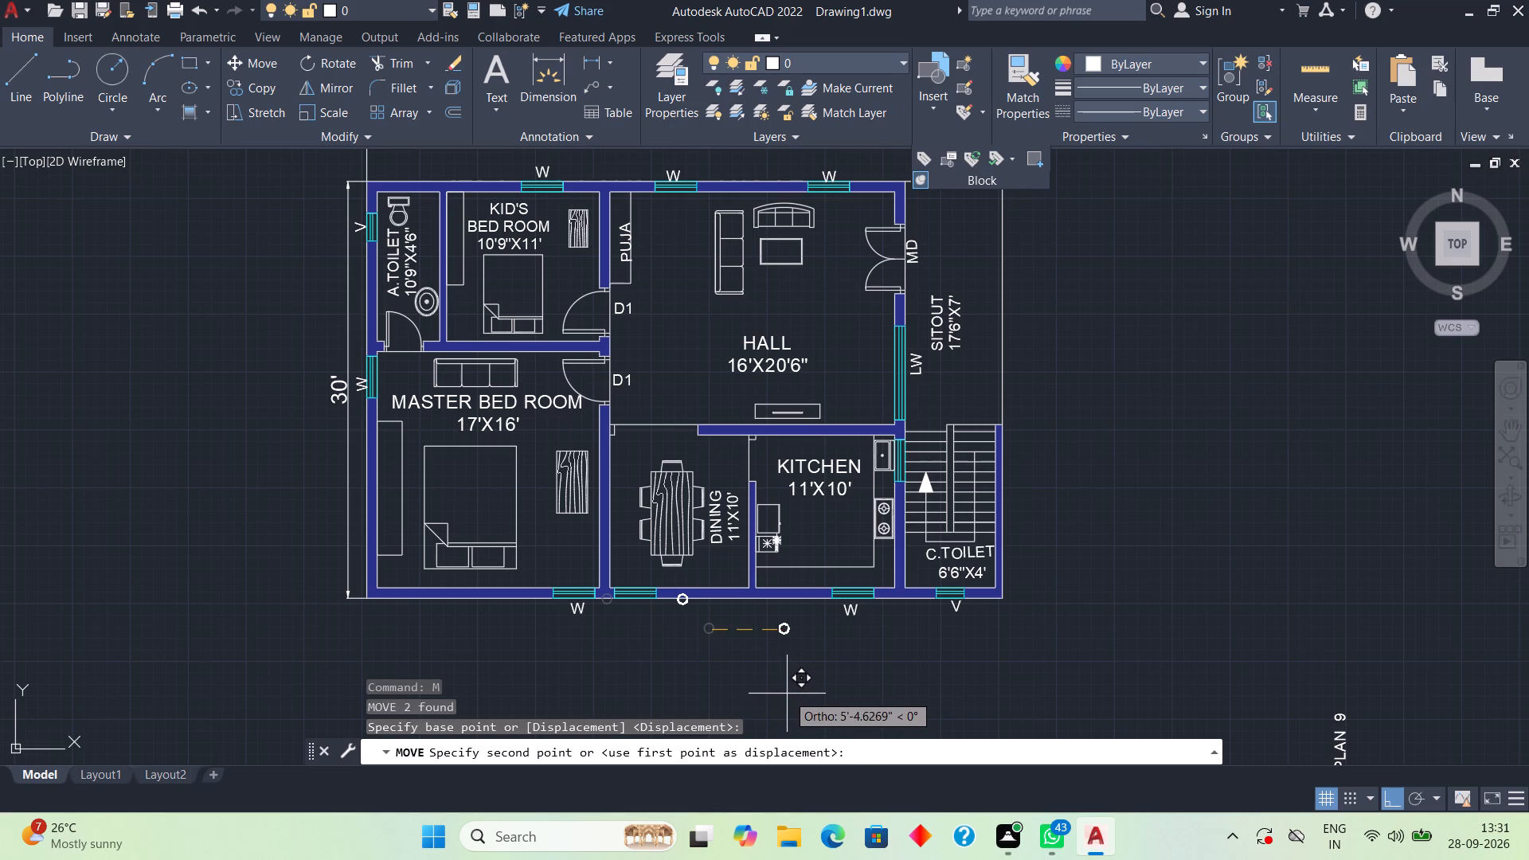
{"action": "scroll", "coordinate": [773, 678], "scroll_direction": "up", "scroll_amount": 2}
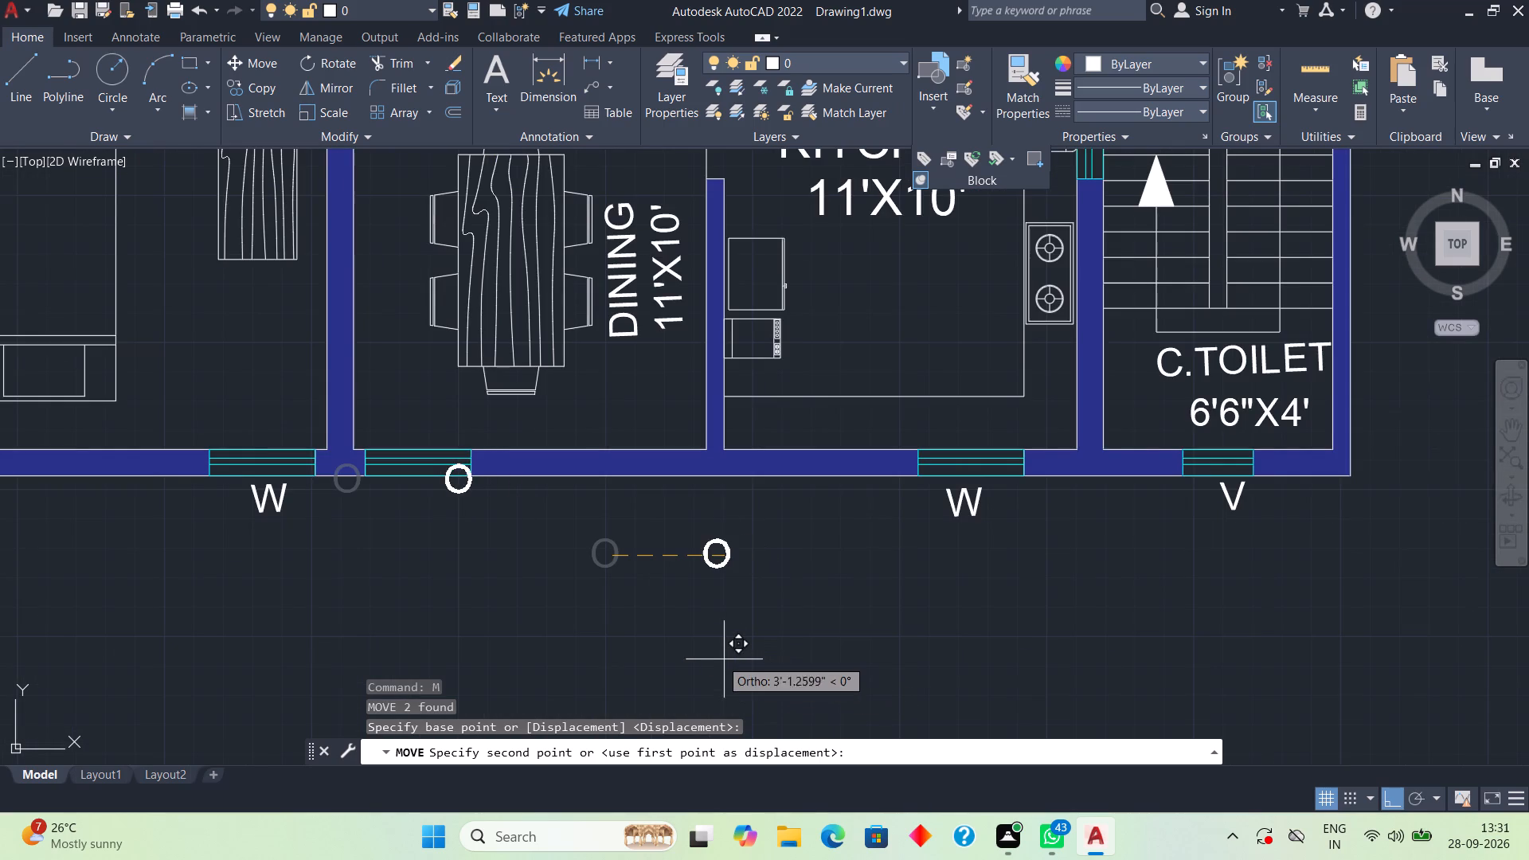
{"action": "scroll", "coordinate": [725, 619], "scroll_direction": "up", "scroll_amount": 2}
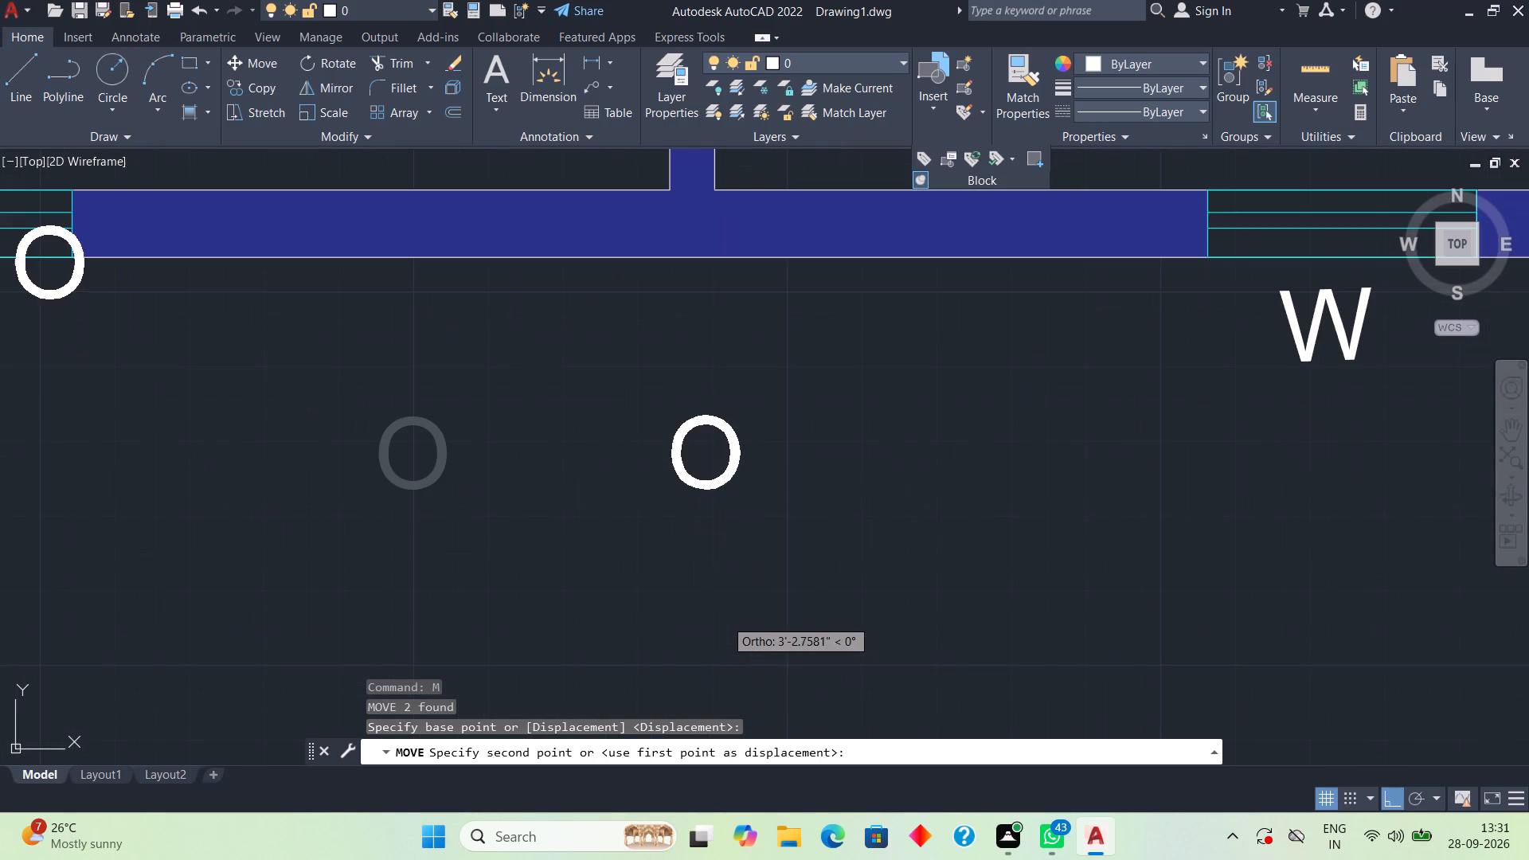
{"action": "left_click", "coordinate": [673, 549]}
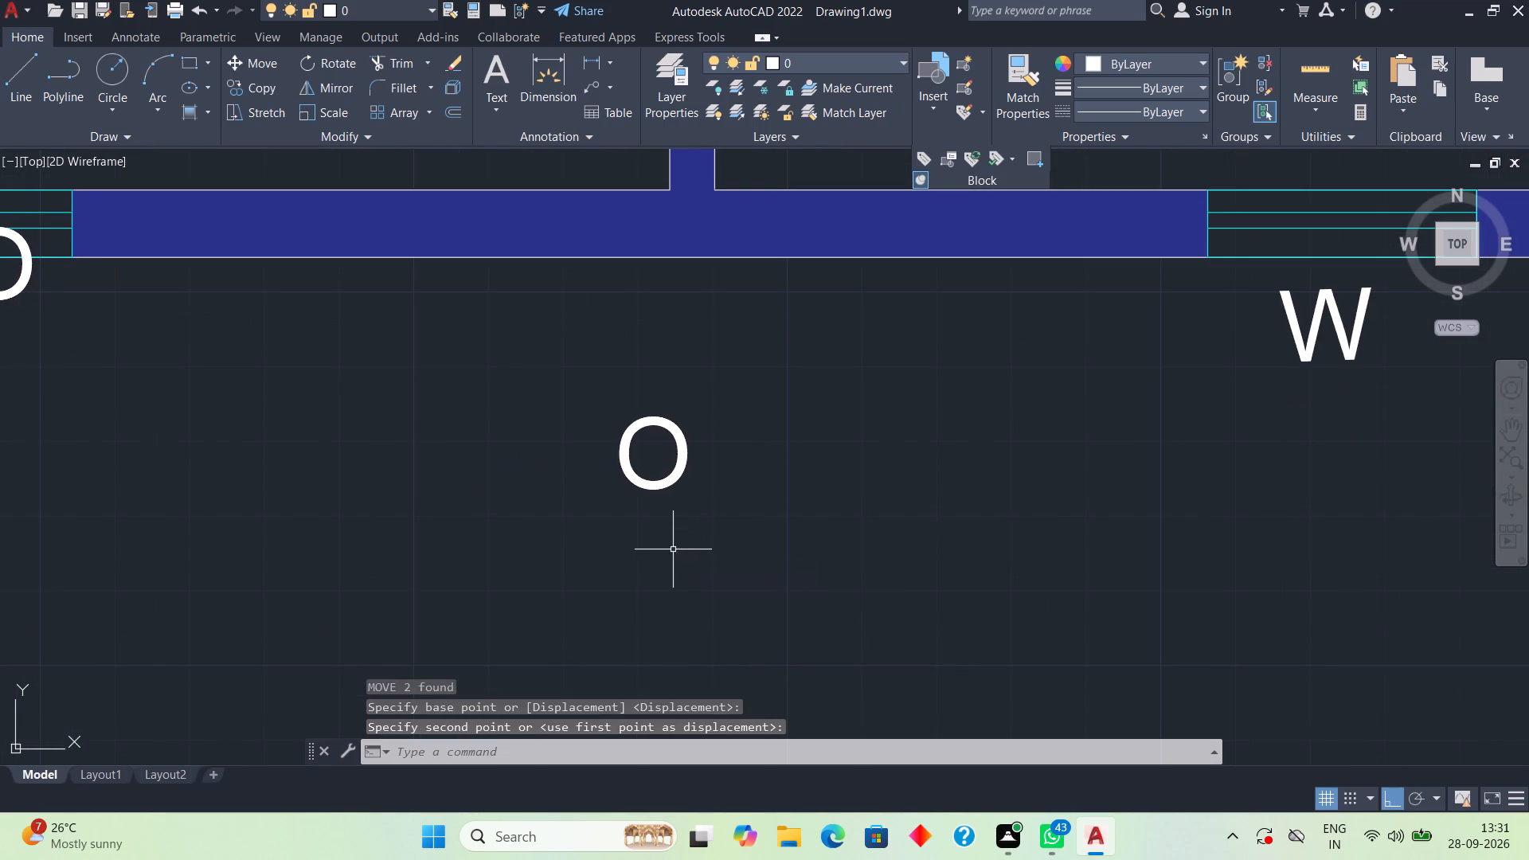
Move both O labels straight up from below the plan to the hall-dining and dining-kitchen openings.
{"action": "scroll", "coordinate": [682, 546], "scroll_direction": "down", "scroll_amount": 3}
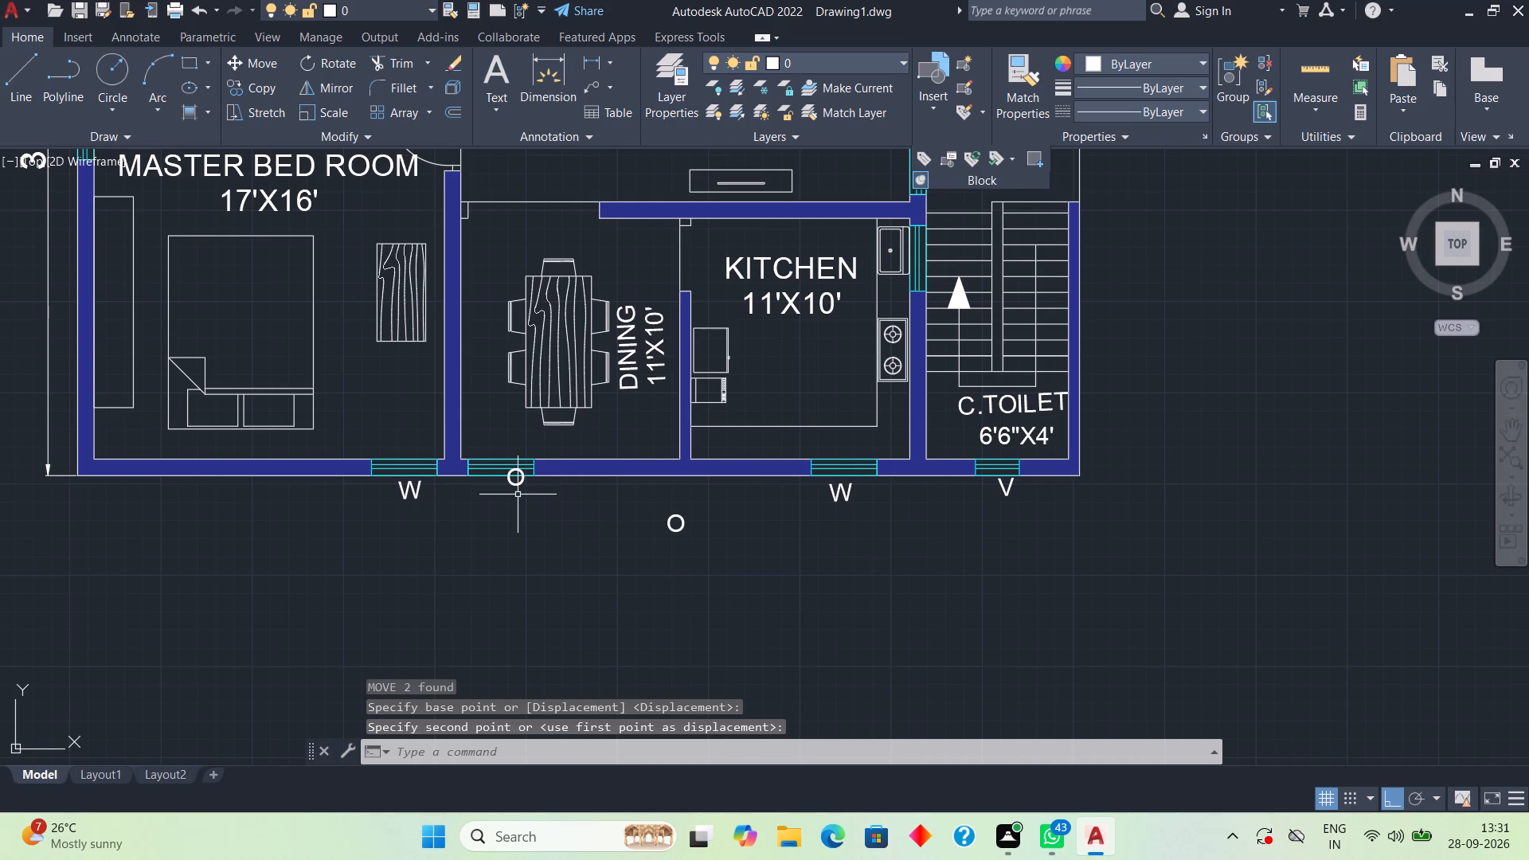
{"action": "left_click", "coordinate": [519, 485]}
{"action": "left_click", "coordinate": [676, 527]}
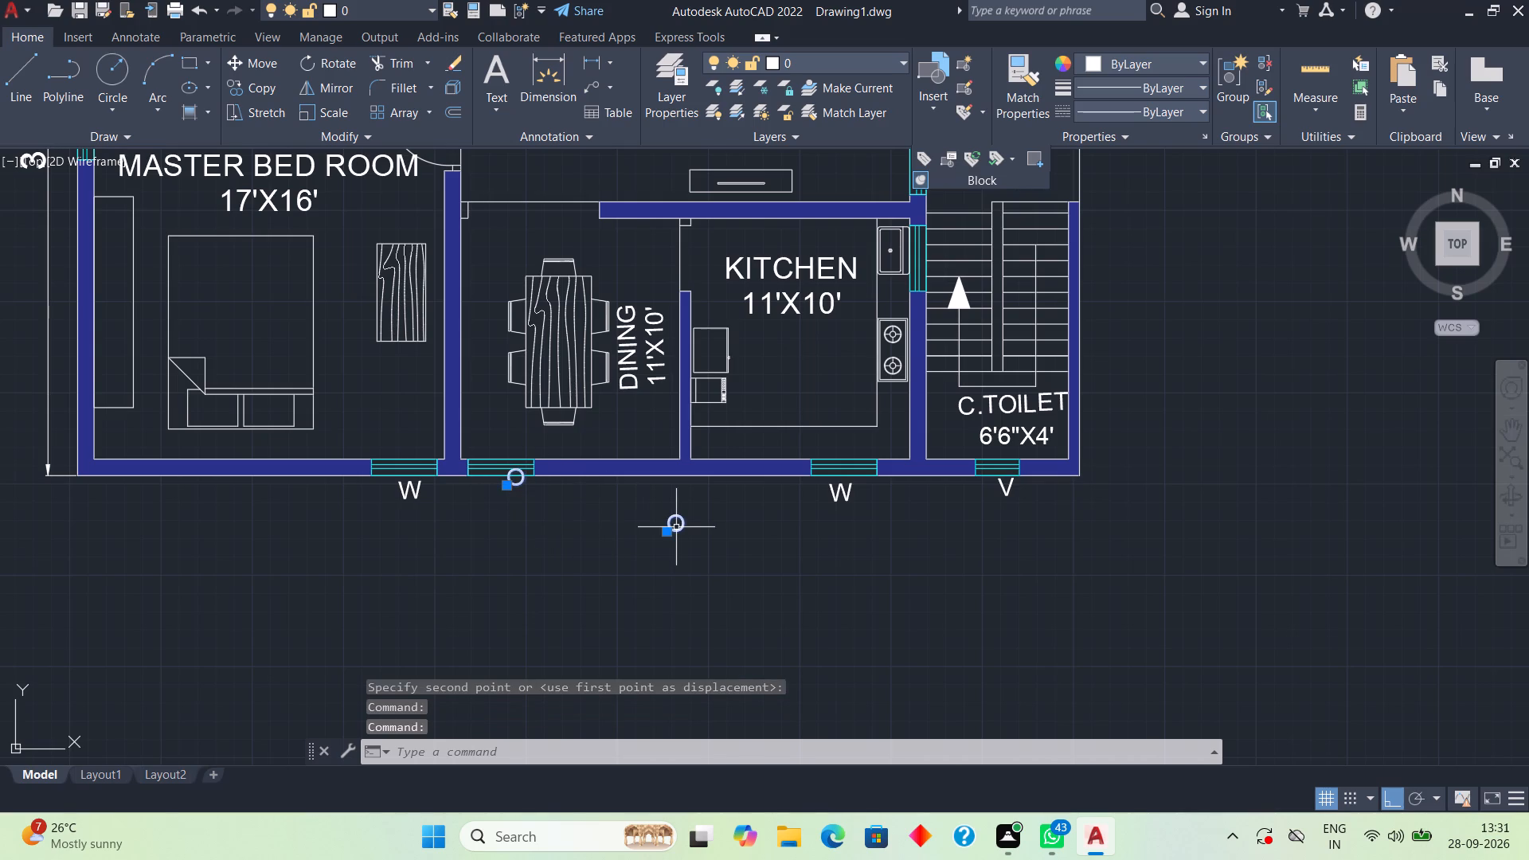
{"action": "key", "text": "m"}
{"action": "key", "text": "space"}
{"action": "left_click", "coordinate": [677, 529]}
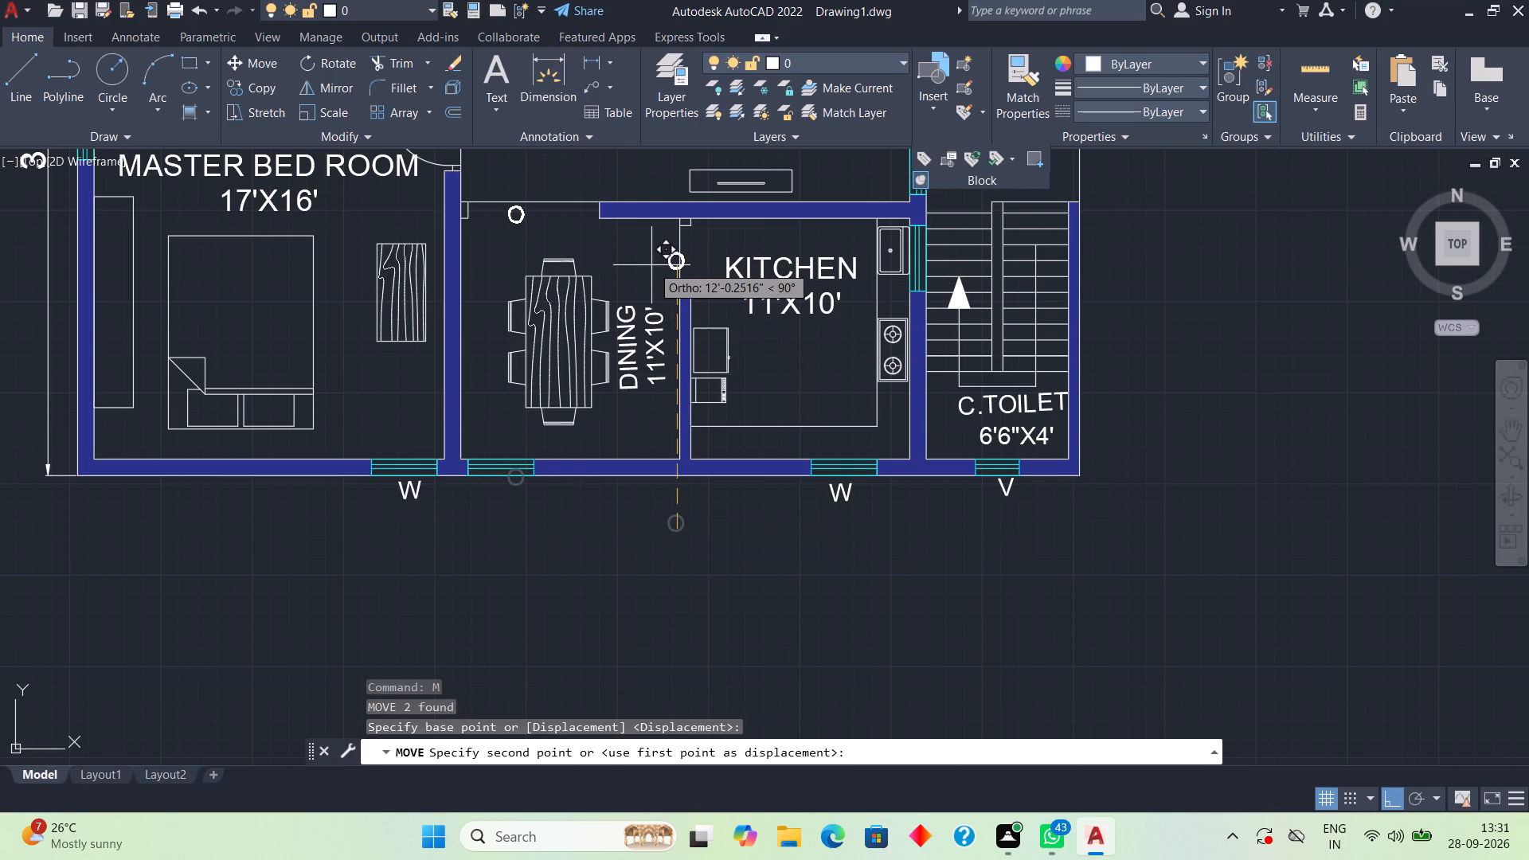
{"action": "left_click", "coordinate": [651, 265]}
Rotate the D2 label below the plan by 270° so it reads horizontally.
{"action": "scroll", "coordinate": [877, 573], "scroll_direction": "down", "scroll_amount": 2}
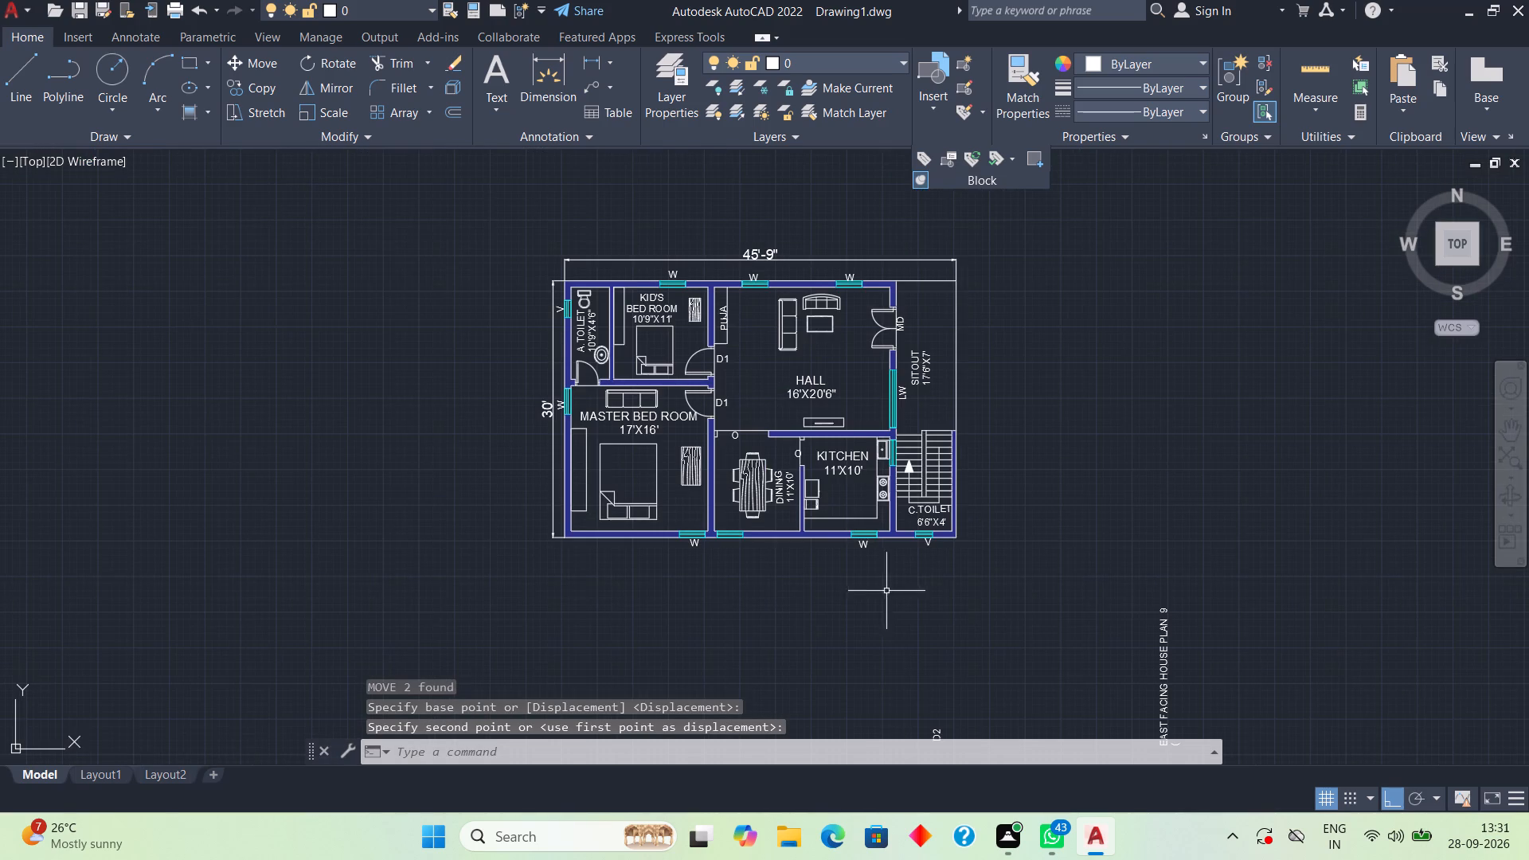
{"action": "middle_click_drag", "start_coordinate": [894, 608], "coordinate": [877, 541]}
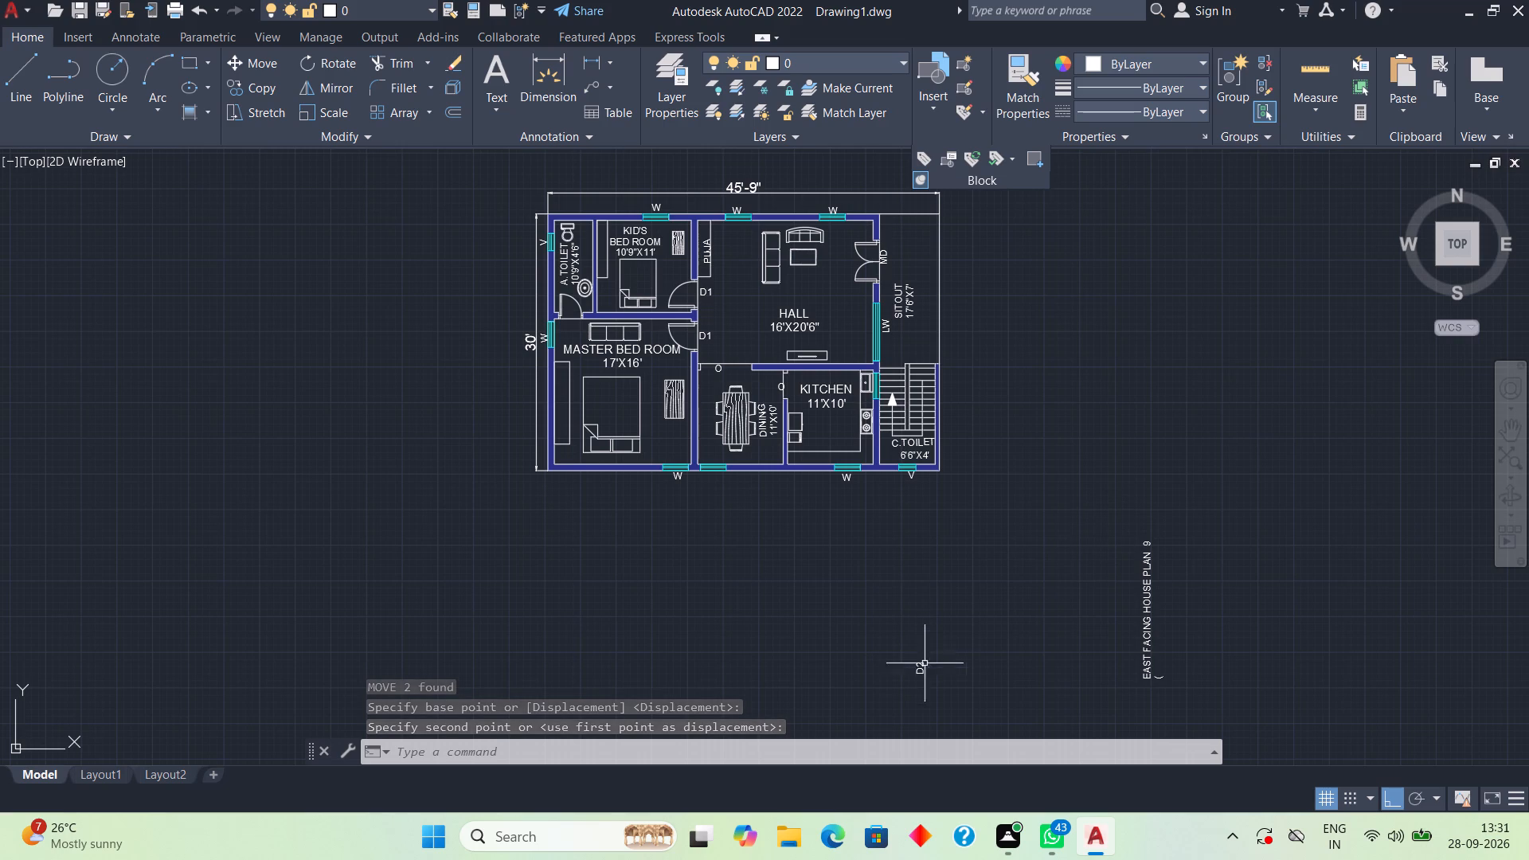
{"action": "left_click", "coordinate": [921, 669]}
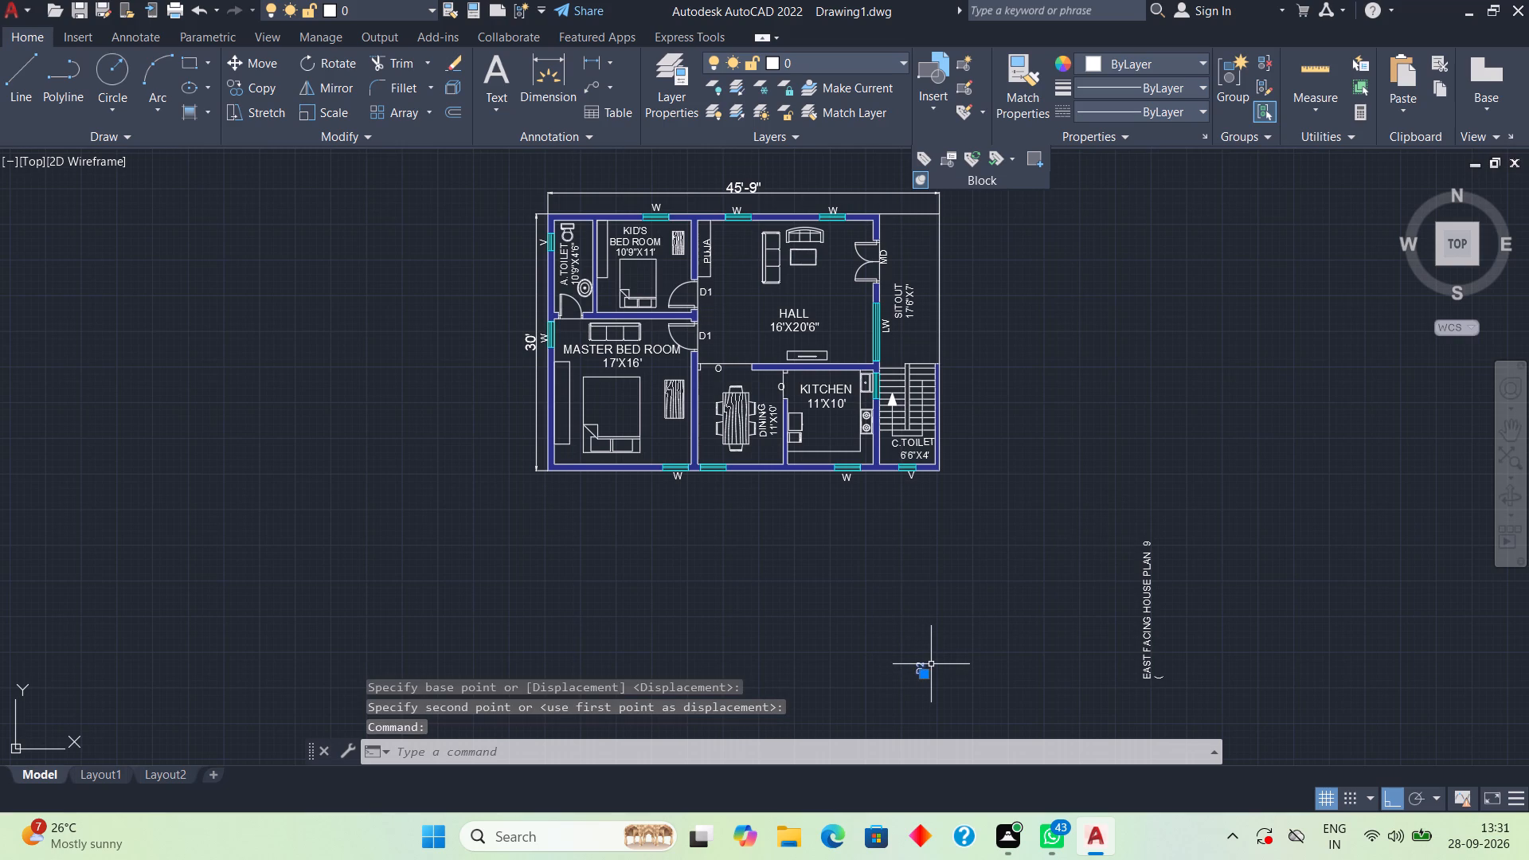
{"action": "type", "text": "RO"}
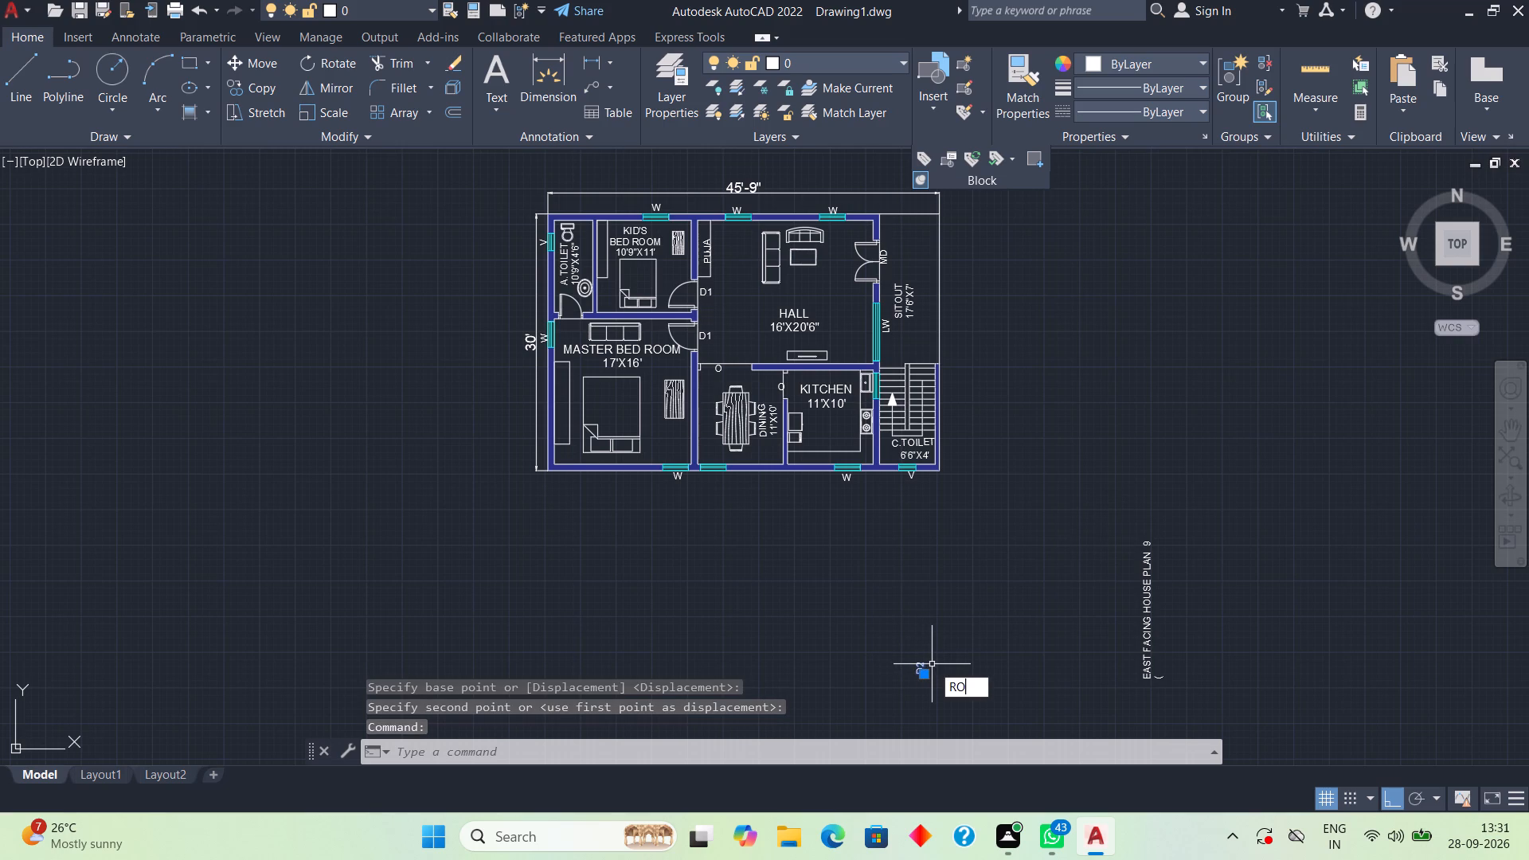
{"action": "key", "text": "space"}
{"action": "left_click", "coordinate": [932, 663]}
{"action": "left_click", "coordinate": [961, 713]}
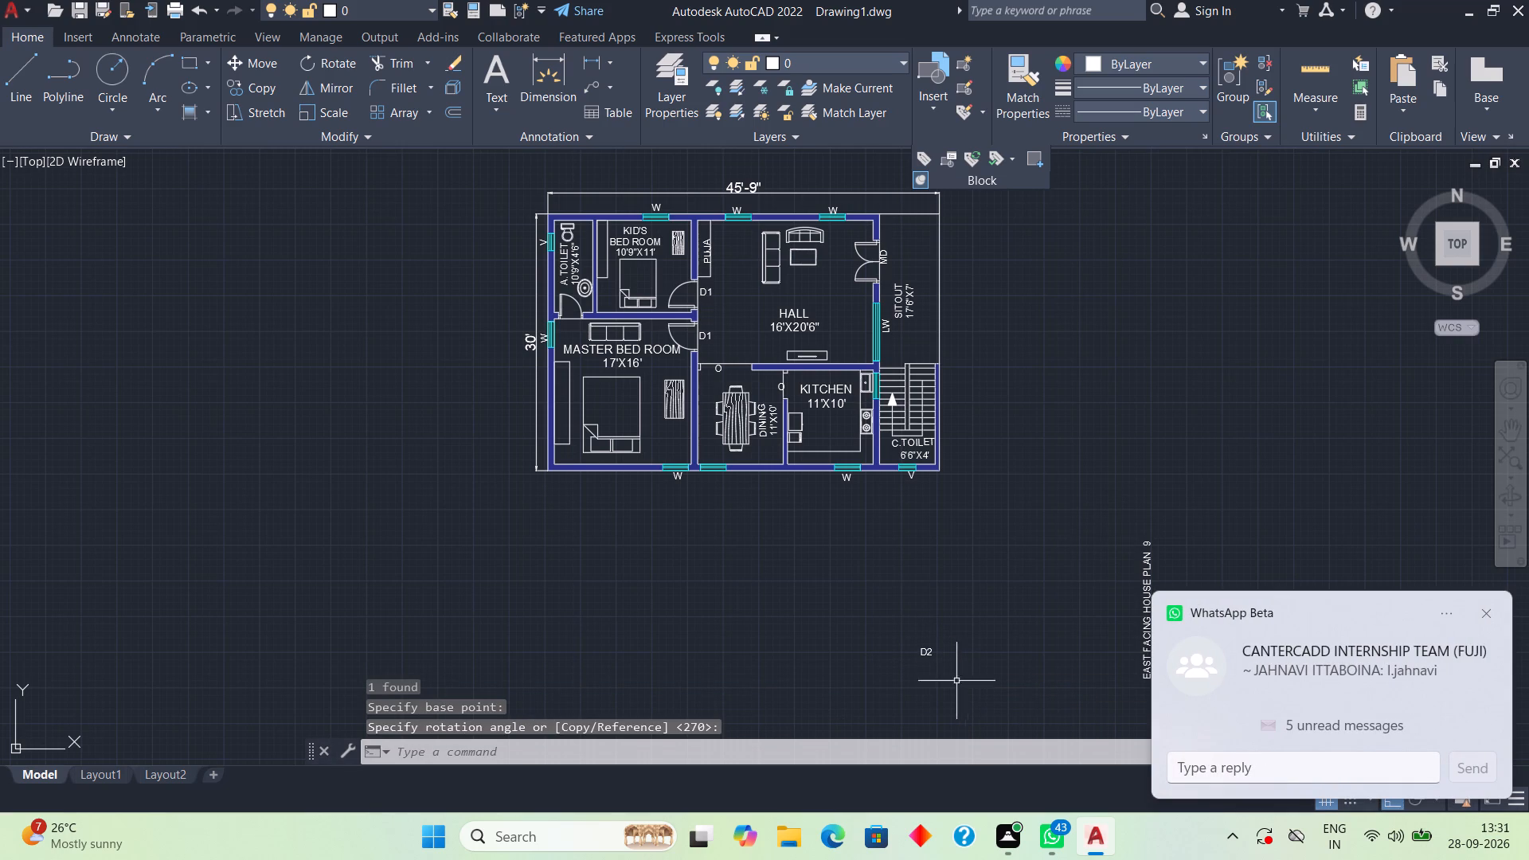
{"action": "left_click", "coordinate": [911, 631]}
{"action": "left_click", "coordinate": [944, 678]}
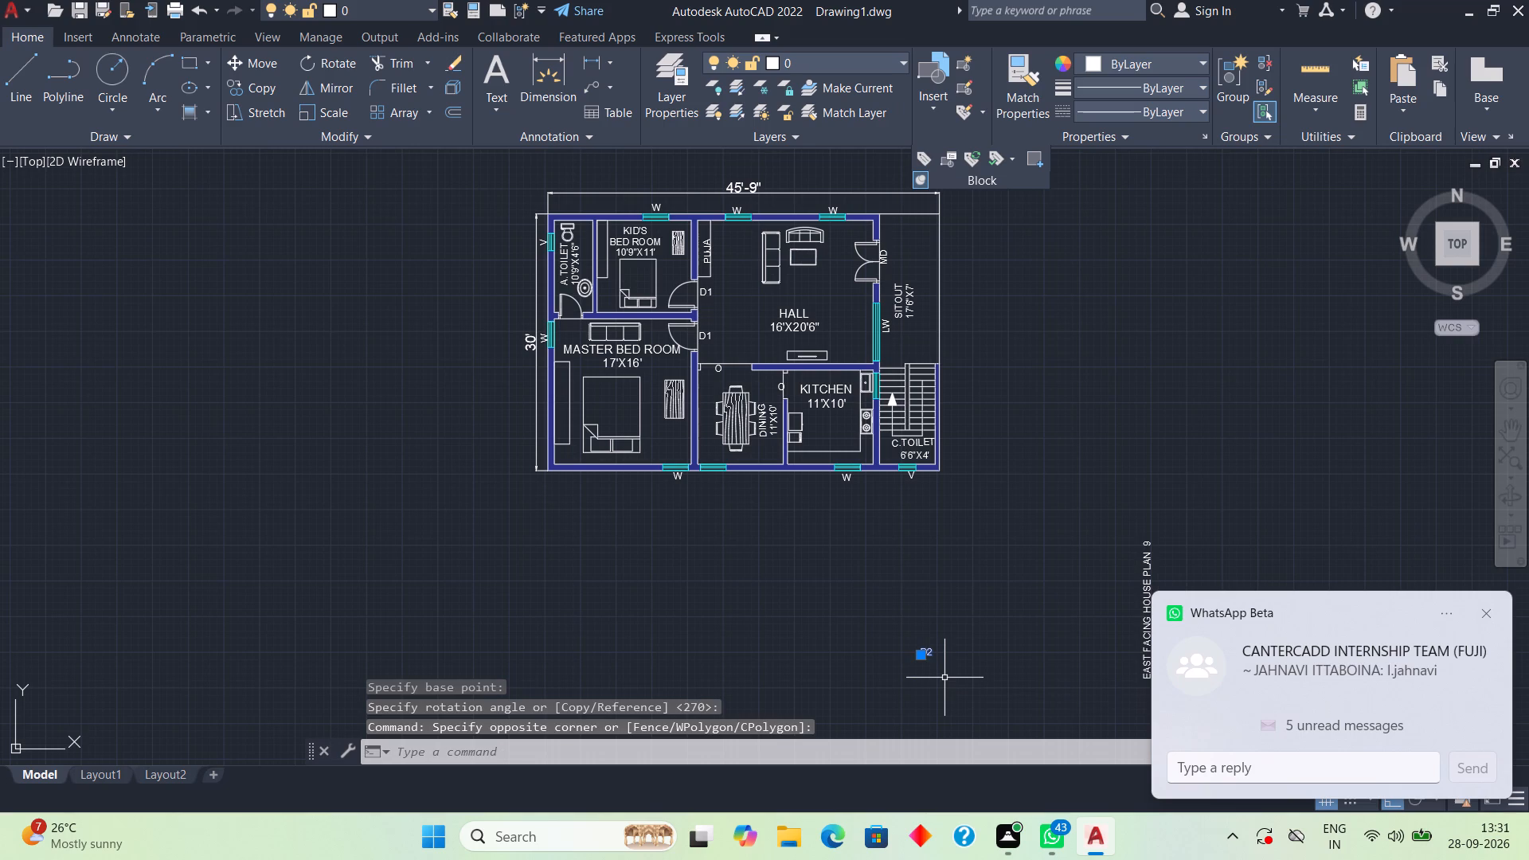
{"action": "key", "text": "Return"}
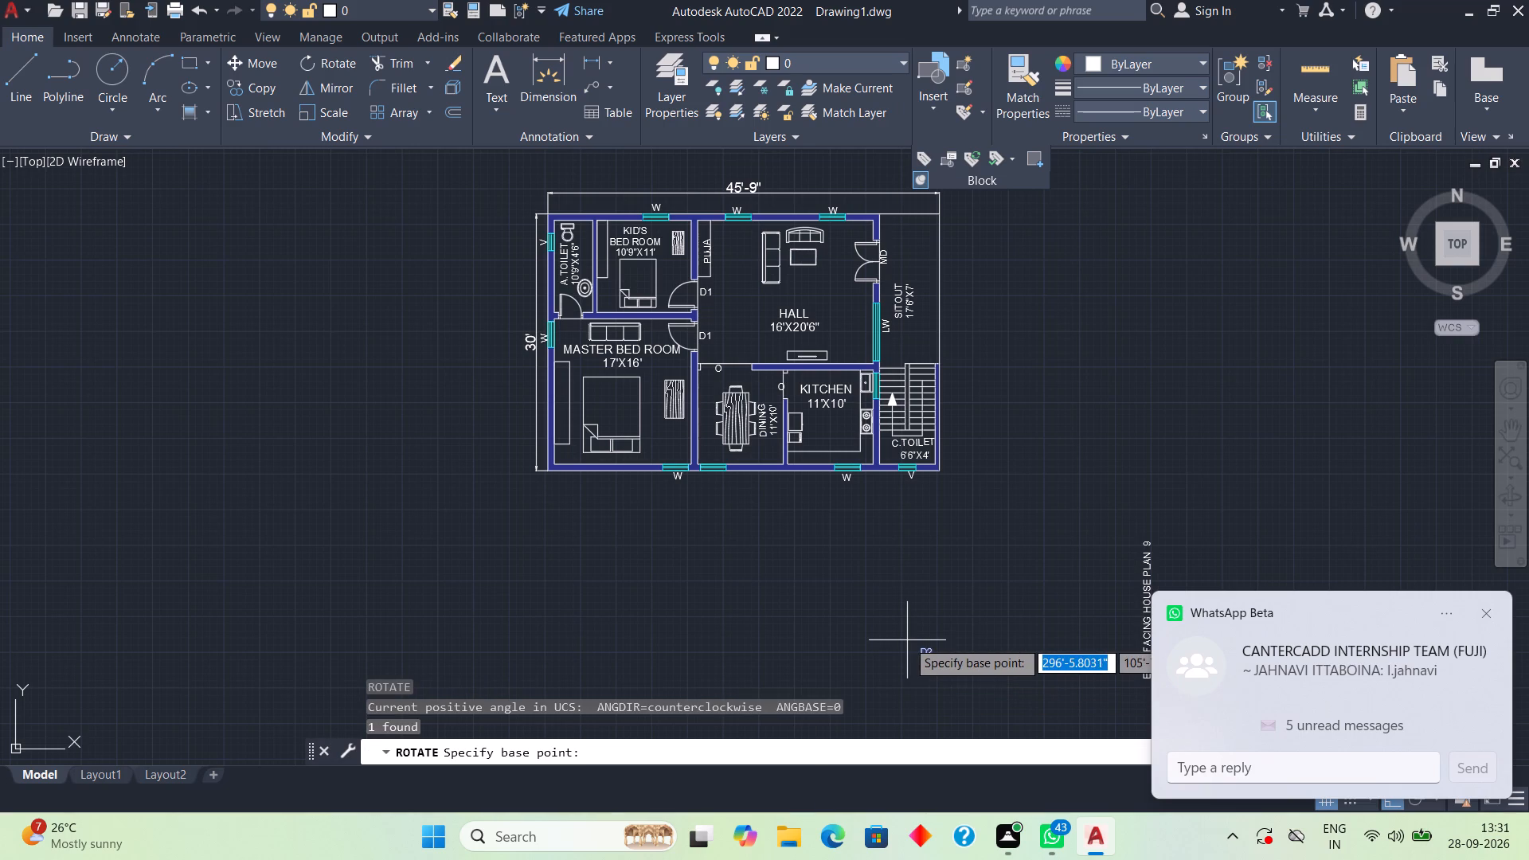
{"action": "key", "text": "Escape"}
Move the D2 label about 40' horizontally left, to below the master bedroom.
{"action": "left_click_drag", "start_coordinate": [907, 640], "coordinate": [930, 652]}
{"action": "left_click", "coordinate": [967, 674]}
{"action": "type", "text": "M"}
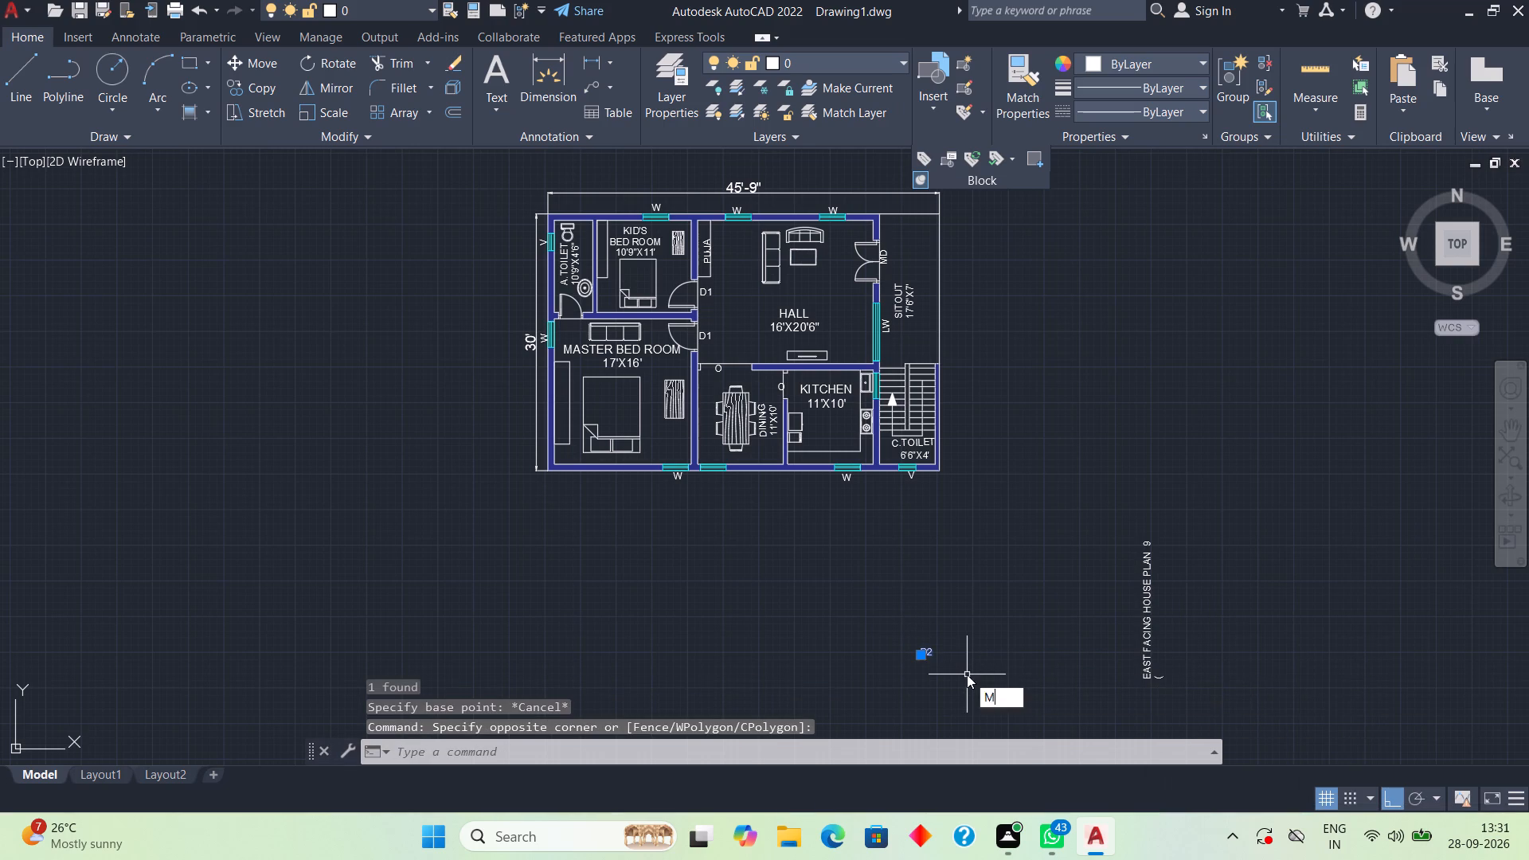
{"action": "key", "text": "space"}
{"action": "left_click", "coordinate": [967, 674]}
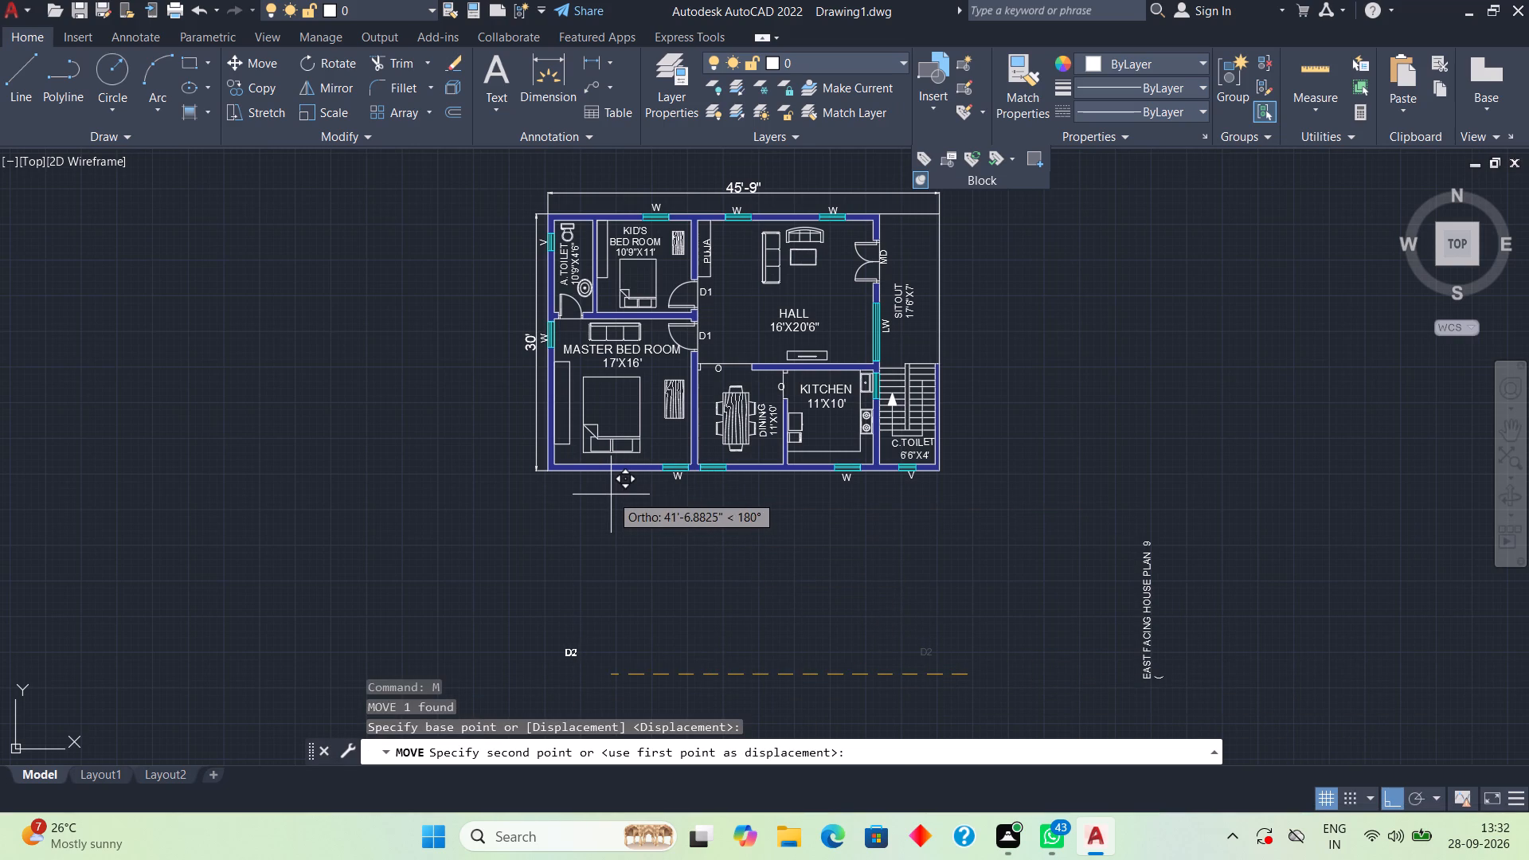
{"action": "scroll", "coordinate": [603, 500], "scroll_direction": "up", "scroll_amount": 2}
{"action": "scroll", "coordinate": [577, 495], "scroll_direction": "down", "scroll_amount": 1}
{"action": "scroll", "coordinate": [614, 561], "scroll_direction": "down", "scroll_amount": 2}
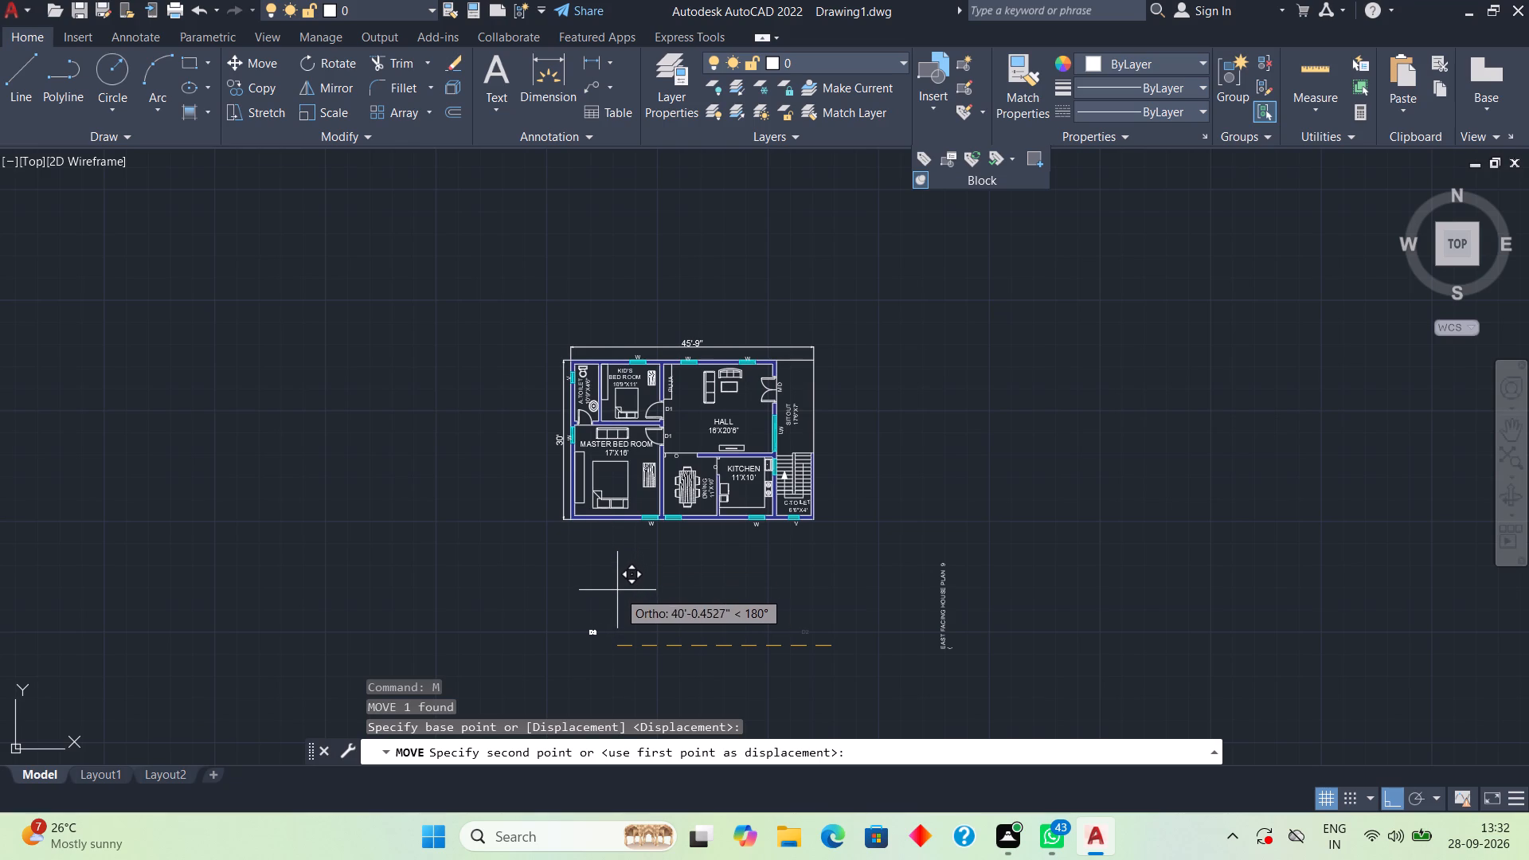
{"action": "double_click", "coordinate": [617, 590]}
Move the D2 label straight up to the attached toilet's door at the master bedroom wall.
{"action": "left_click", "coordinate": [579, 618]}
{"action": "left_click", "coordinate": [604, 643]}
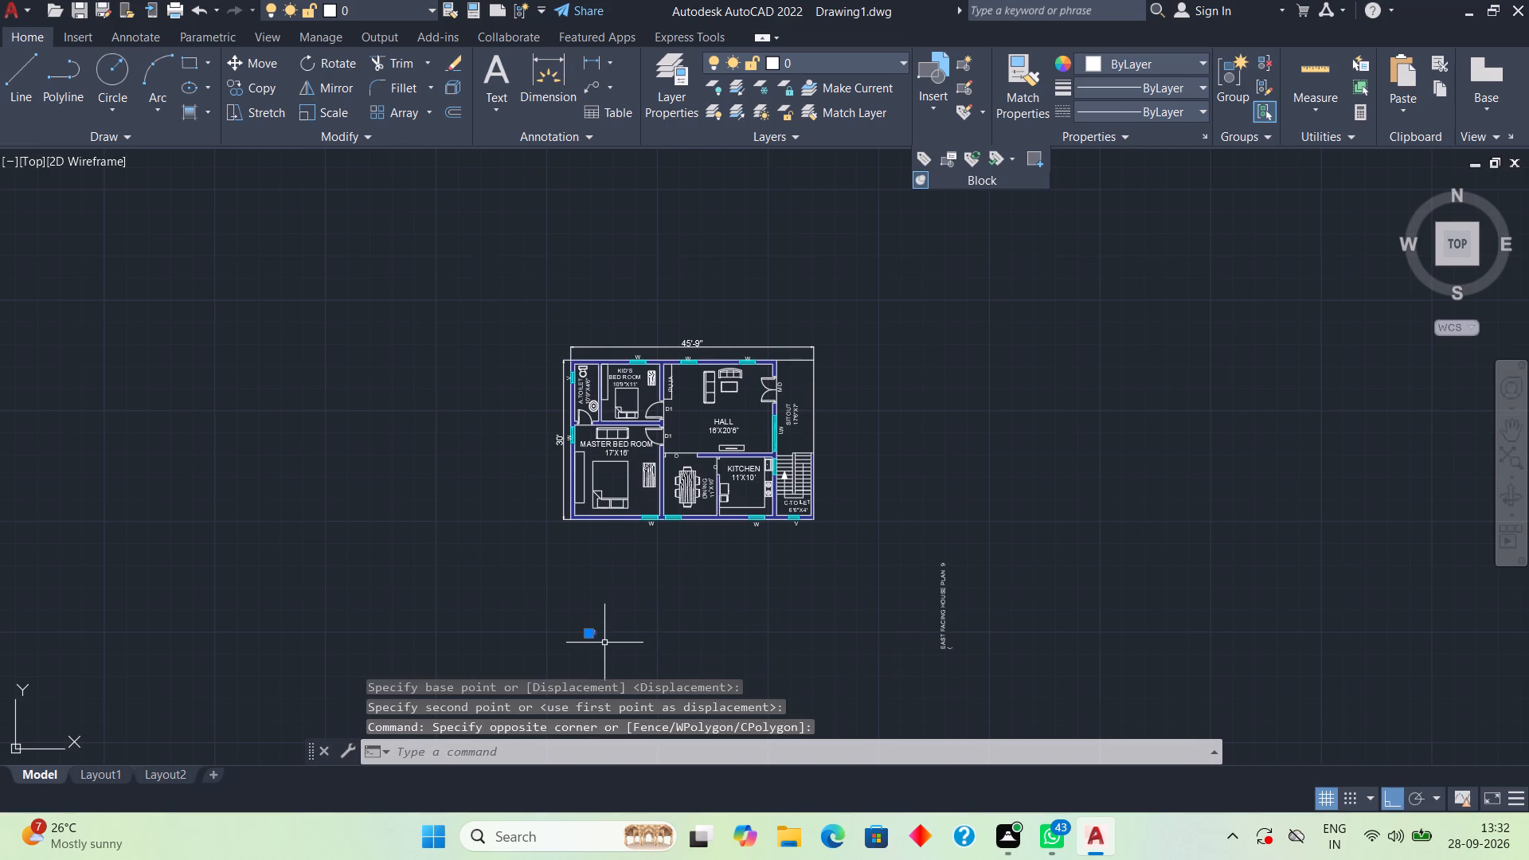
{"action": "type", "text": "M"}
{"action": "key", "text": "space"}
{"action": "left_click", "coordinate": [606, 643]}
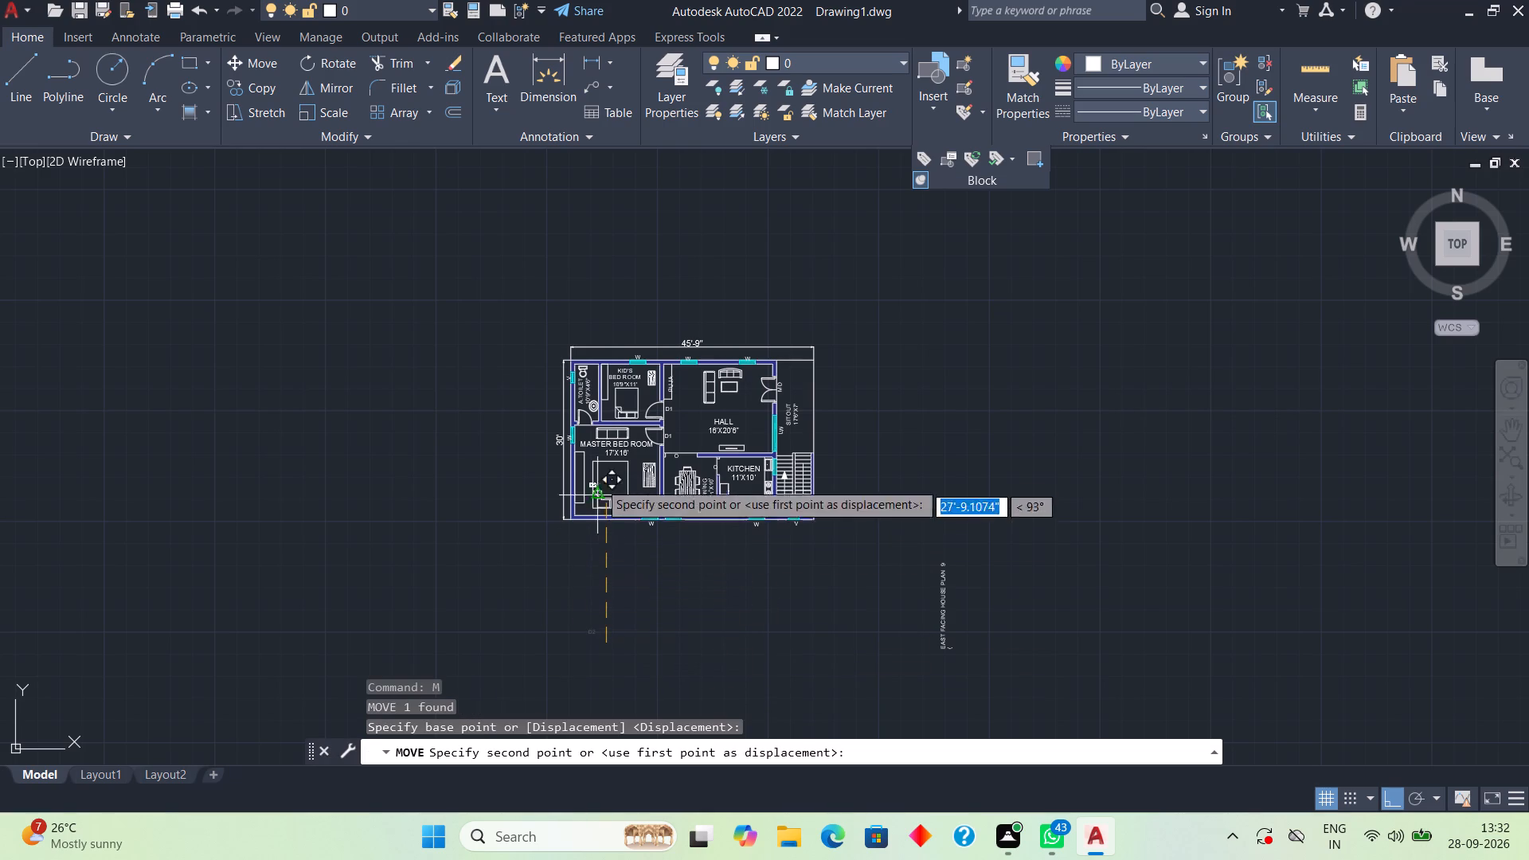
{"action": "scroll", "coordinate": [598, 440], "scroll_direction": "up", "scroll_amount": 2}
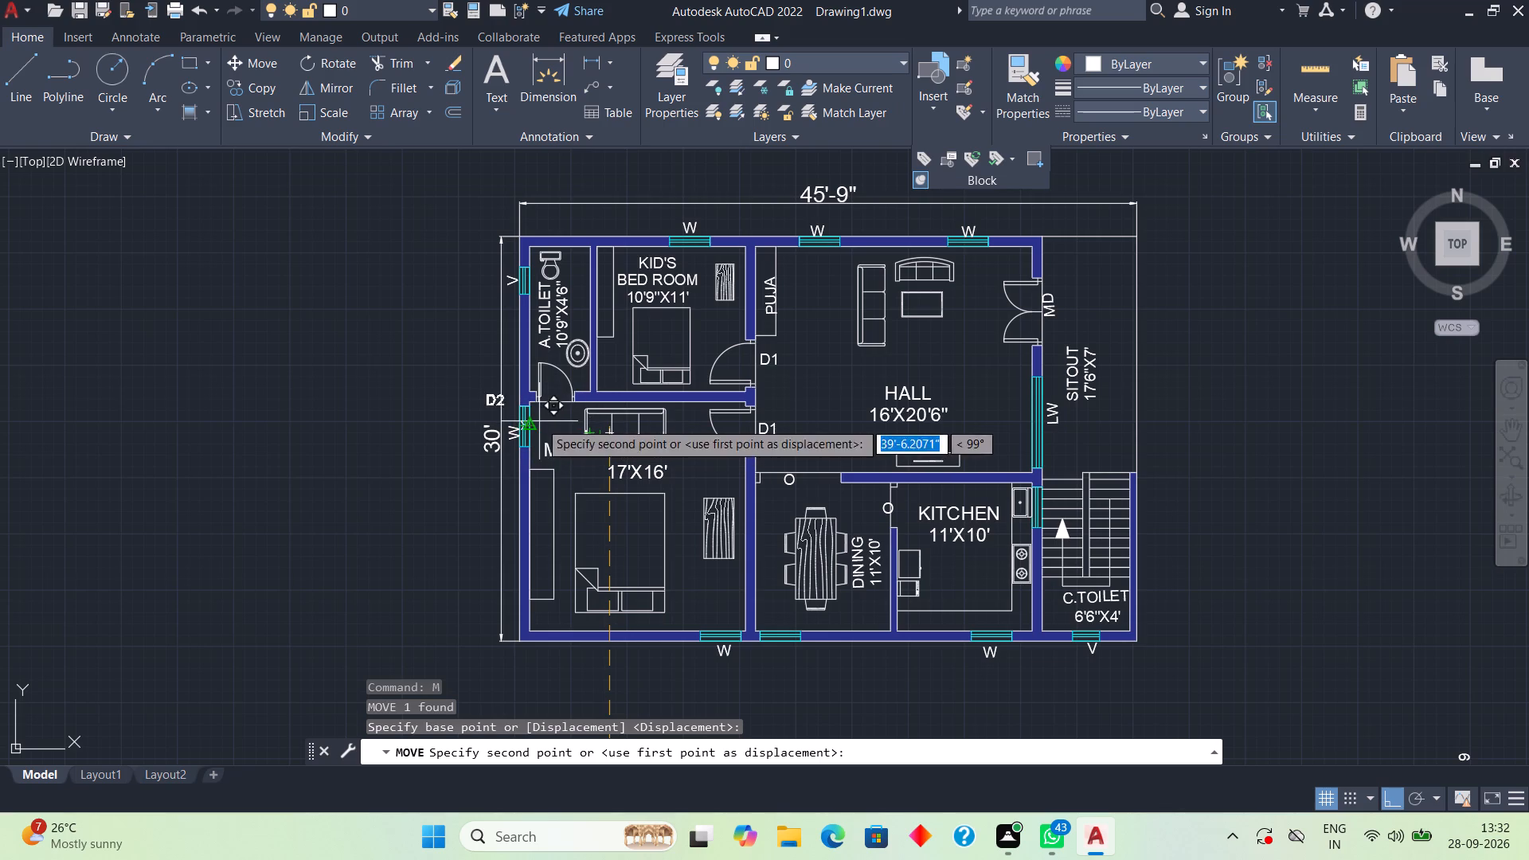
{"action": "left_click", "coordinate": [542, 419]}
Shift the D2 label slightly left into the attached toilet's door opening.
{"action": "scroll", "coordinate": [572, 401], "scroll_direction": "up", "scroll_amount": 2}
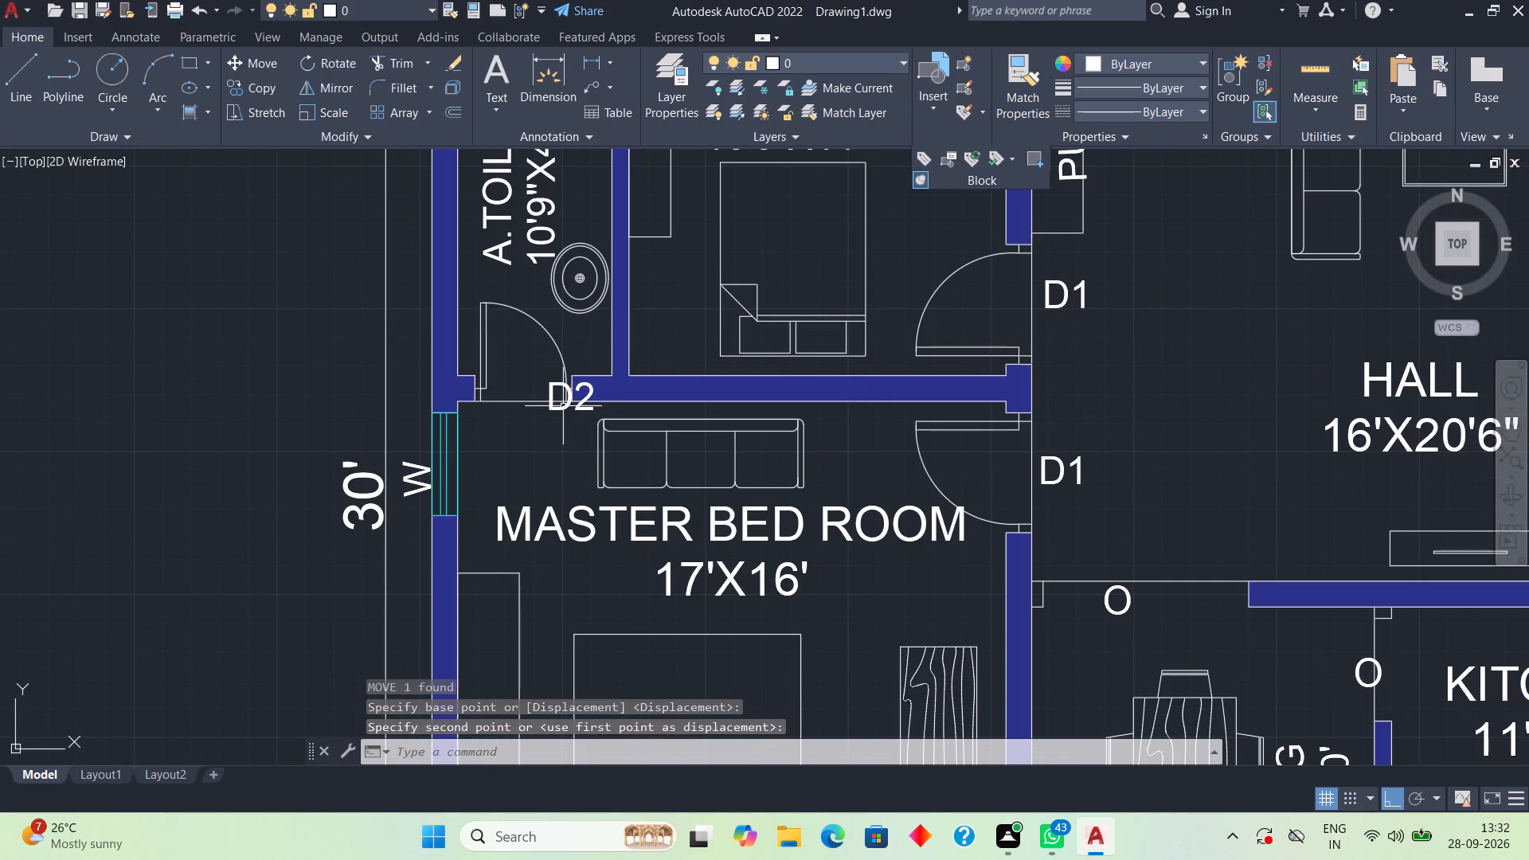
{"action": "left_click", "coordinate": [563, 407]}
{"action": "key", "text": "m"}
{"action": "key", "text": "space"}
{"action": "left_click", "coordinate": [562, 421]}
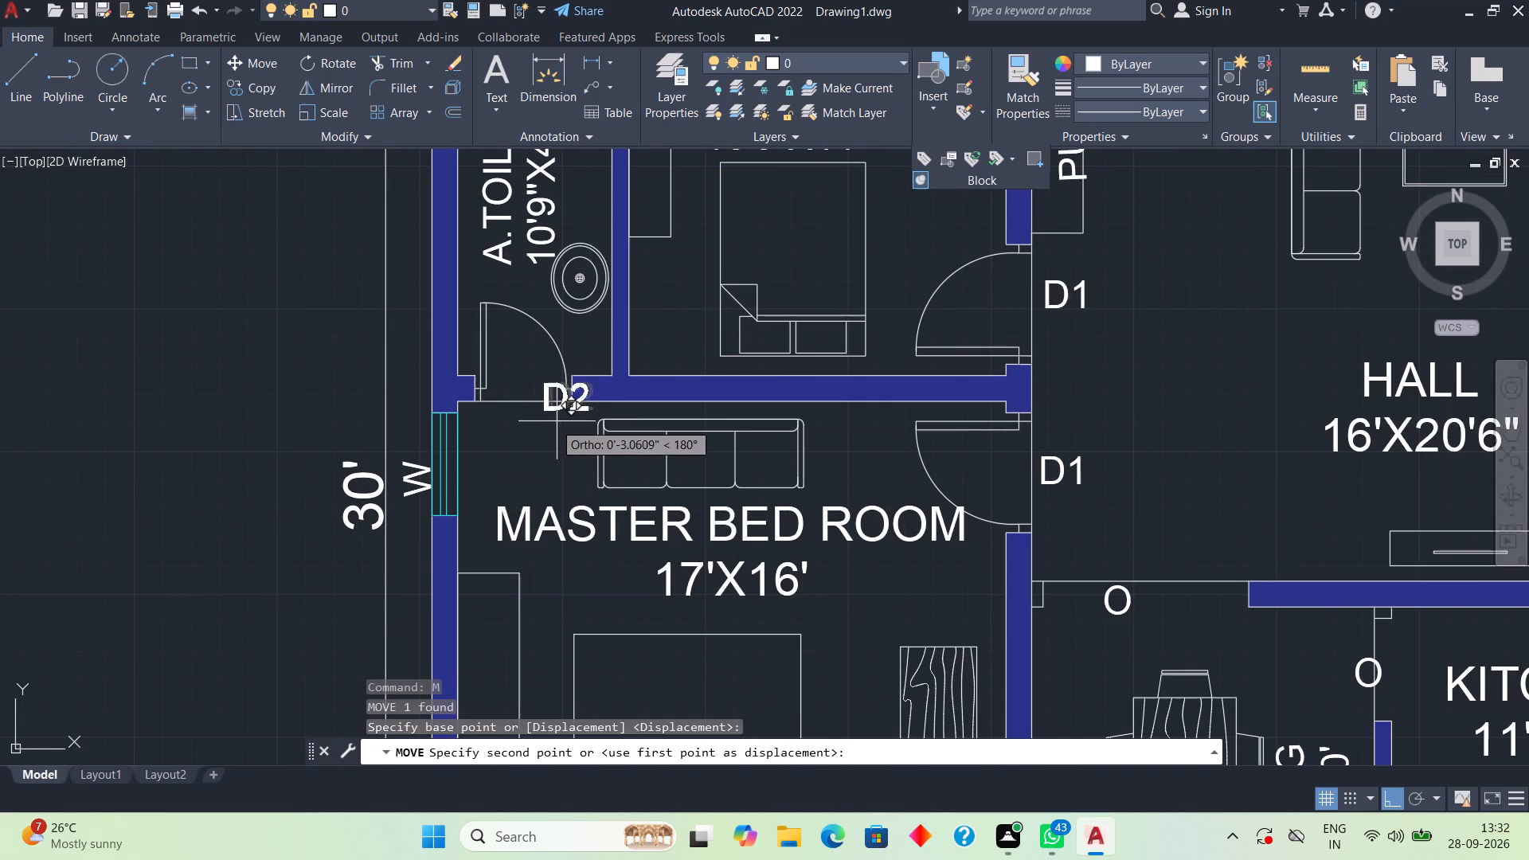
{"action": "left_click", "coordinate": [517, 426]}
Delete the vertical EAST FACING HOUSE PLAN title and the stray bracket text beside it.
{"action": "scroll", "coordinate": [542, 438], "scroll_direction": "down", "scroll_amount": 2}
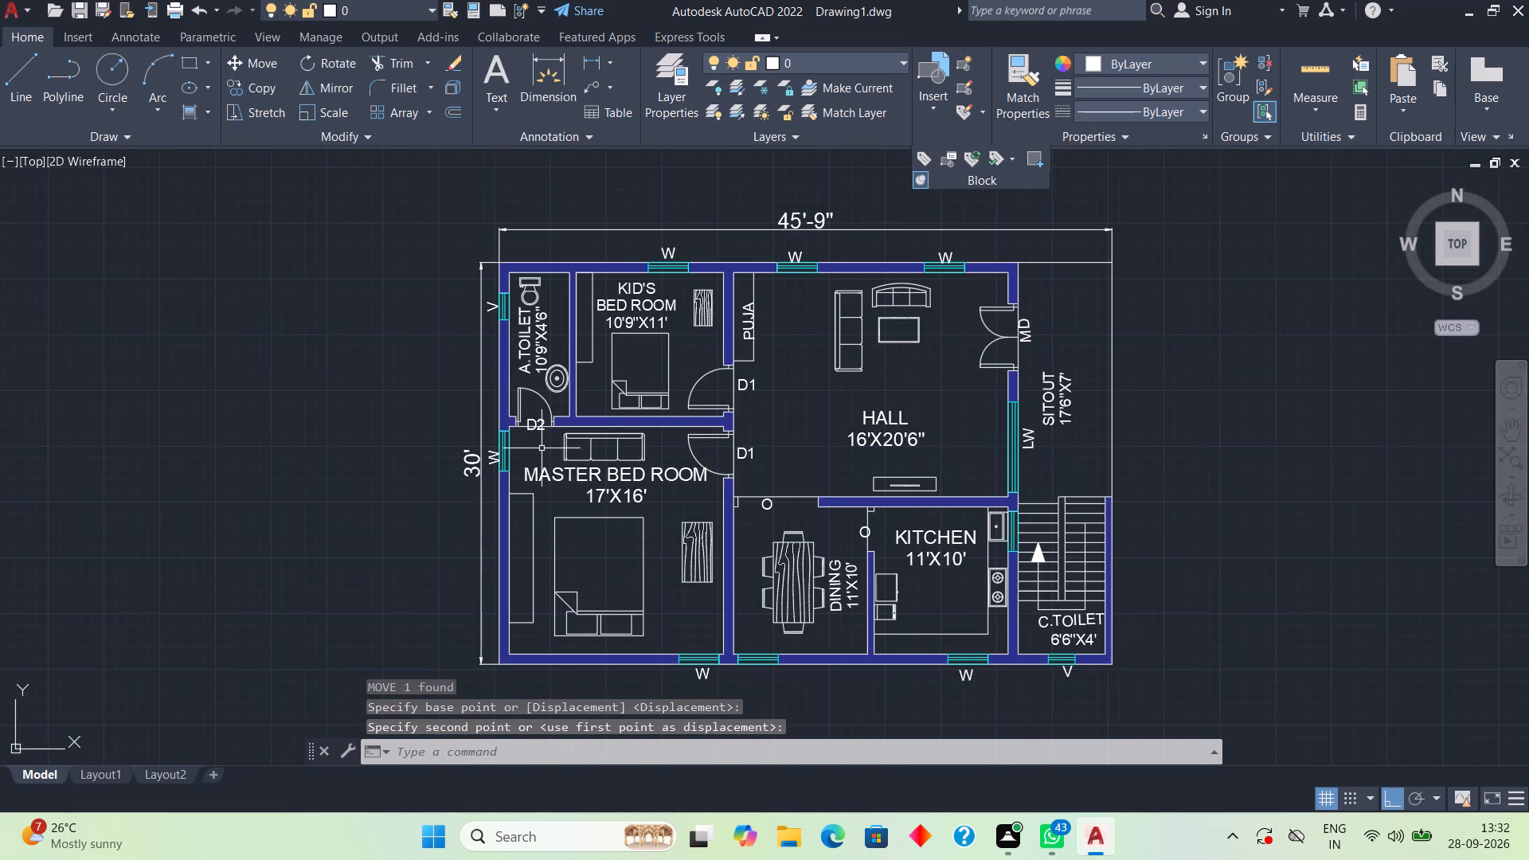
{"action": "middle_click_drag", "start_coordinate": [589, 544], "coordinate": [578, 455]}
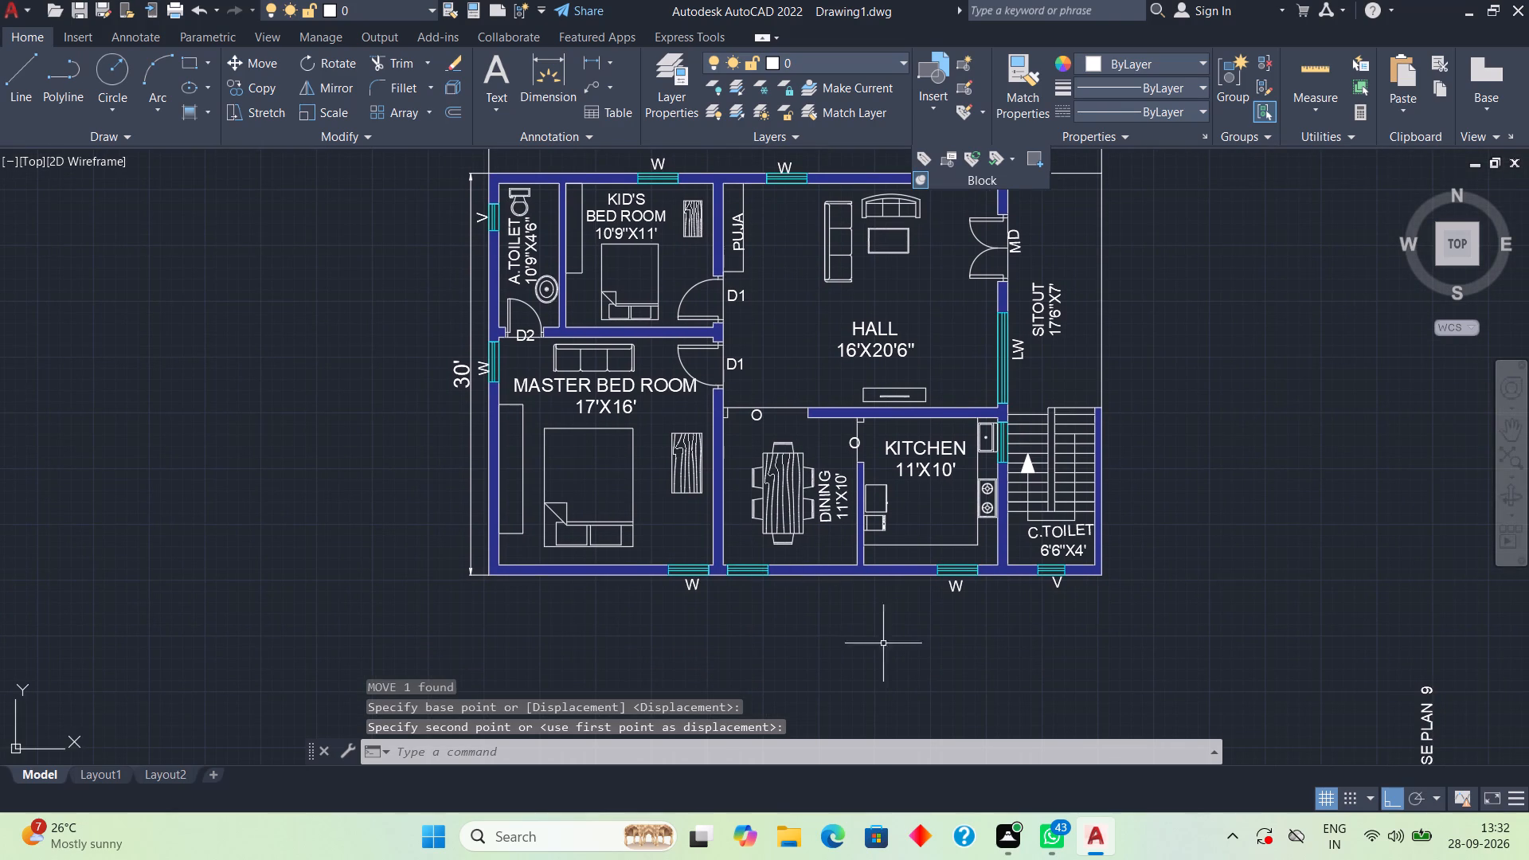
{"action": "scroll", "coordinate": [1108, 568], "scroll_direction": "down", "scroll_amount": 1}
{"action": "middle_click_drag", "start_coordinate": [1102, 564], "coordinate": [986, 510]}
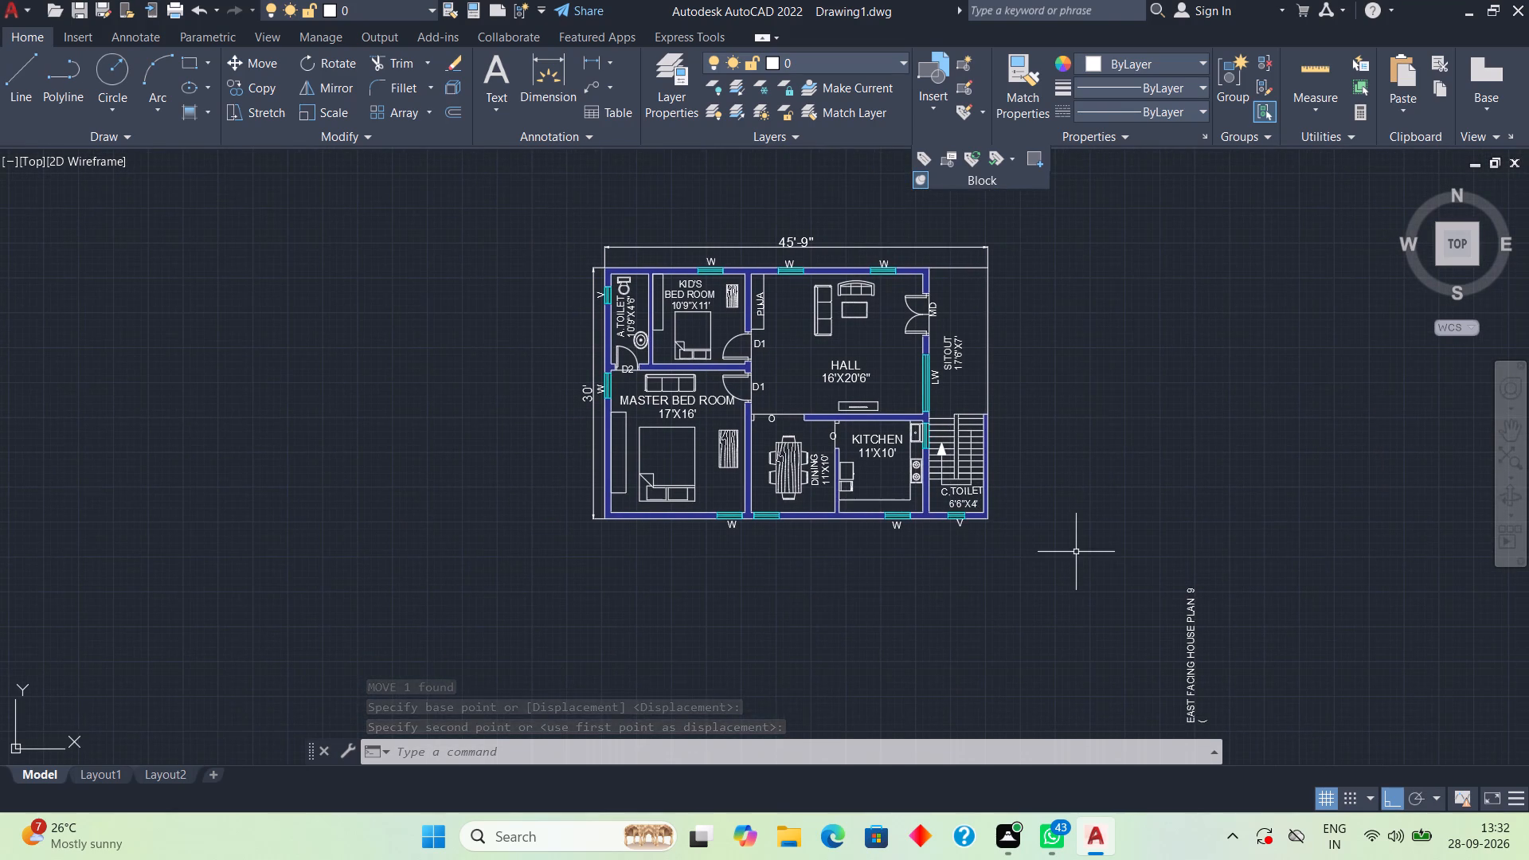
{"action": "middle_click_drag", "start_coordinate": [1076, 559], "coordinate": [1047, 464]}
{"action": "left_click", "coordinate": [1066, 441]}
{"action": "left_click", "coordinate": [1276, 690]}
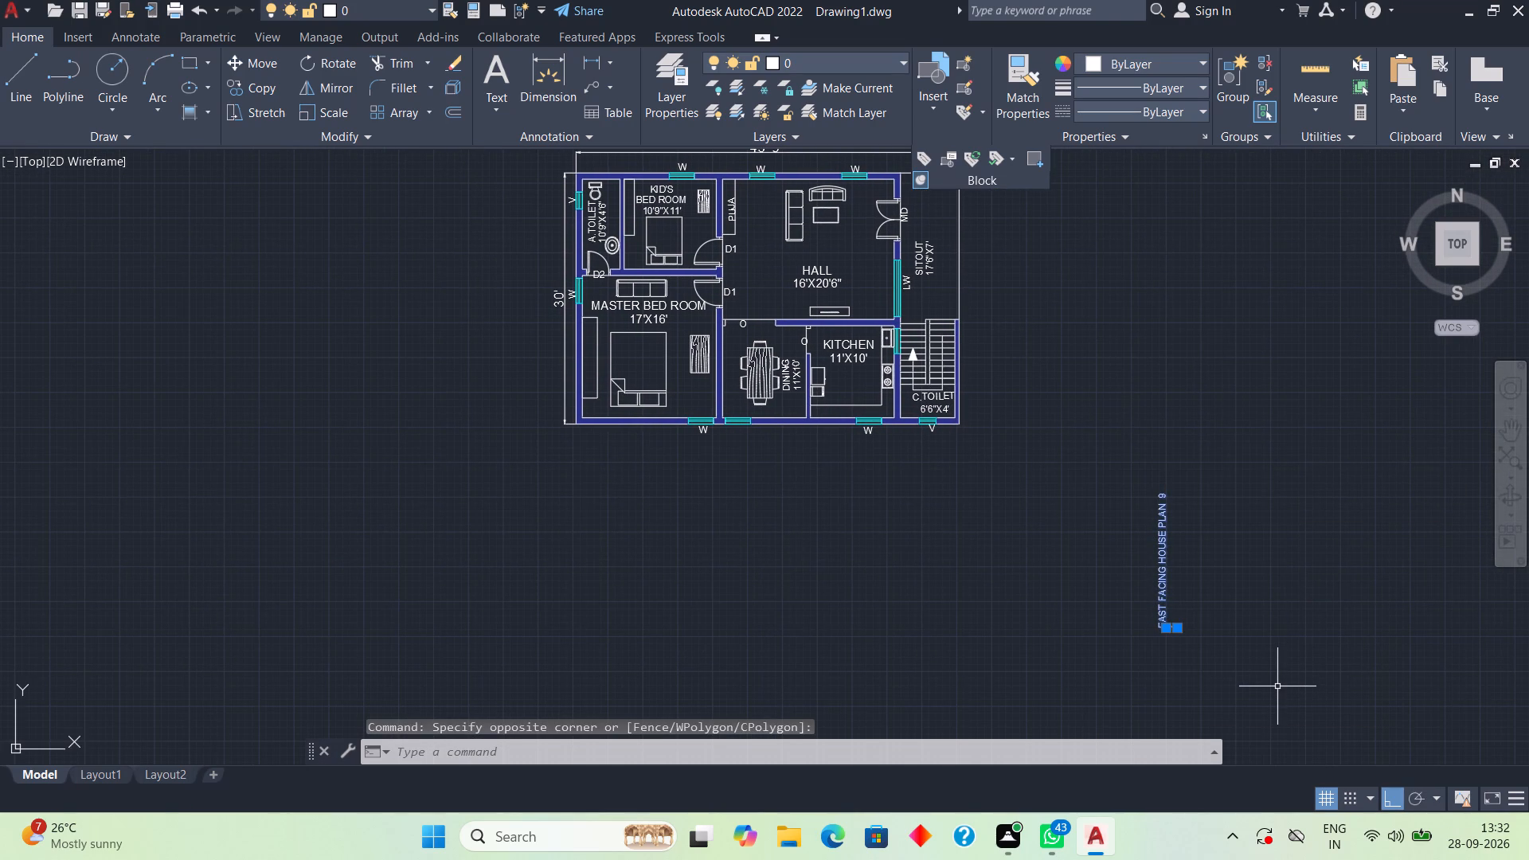
{"action": "key", "text": "Delete"}
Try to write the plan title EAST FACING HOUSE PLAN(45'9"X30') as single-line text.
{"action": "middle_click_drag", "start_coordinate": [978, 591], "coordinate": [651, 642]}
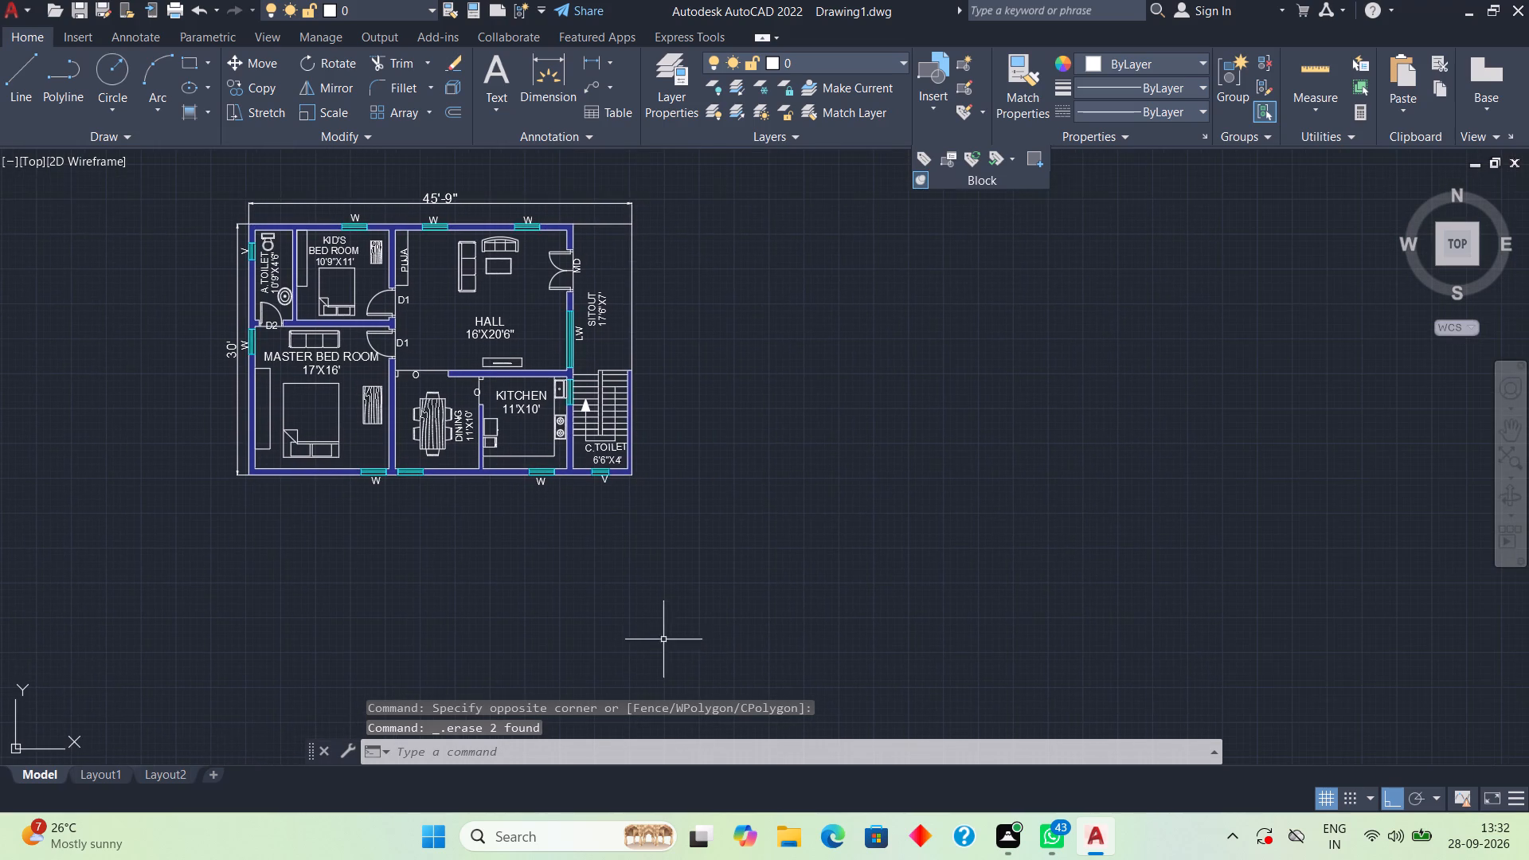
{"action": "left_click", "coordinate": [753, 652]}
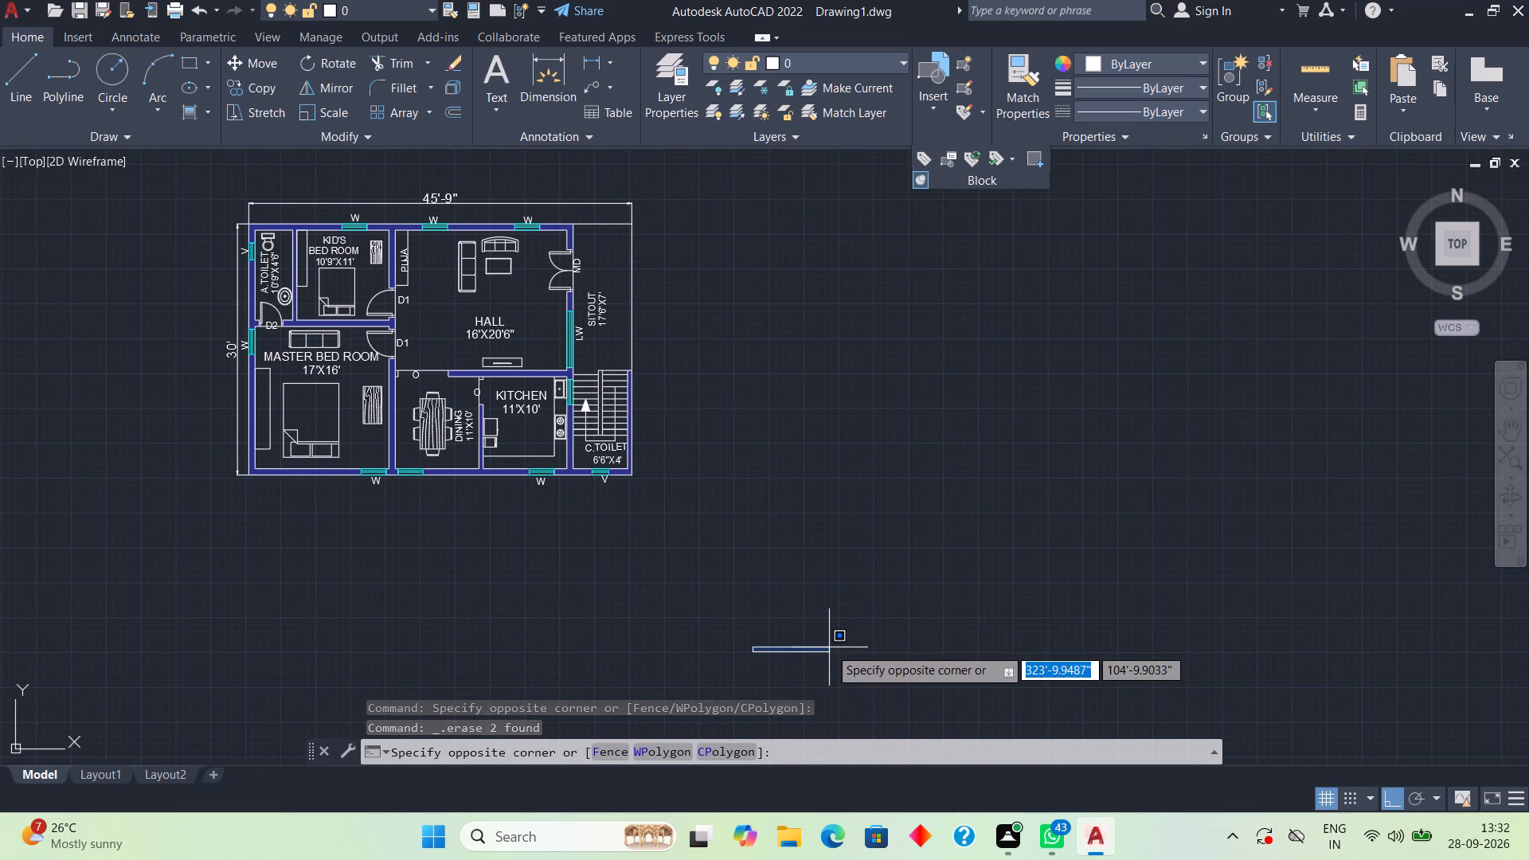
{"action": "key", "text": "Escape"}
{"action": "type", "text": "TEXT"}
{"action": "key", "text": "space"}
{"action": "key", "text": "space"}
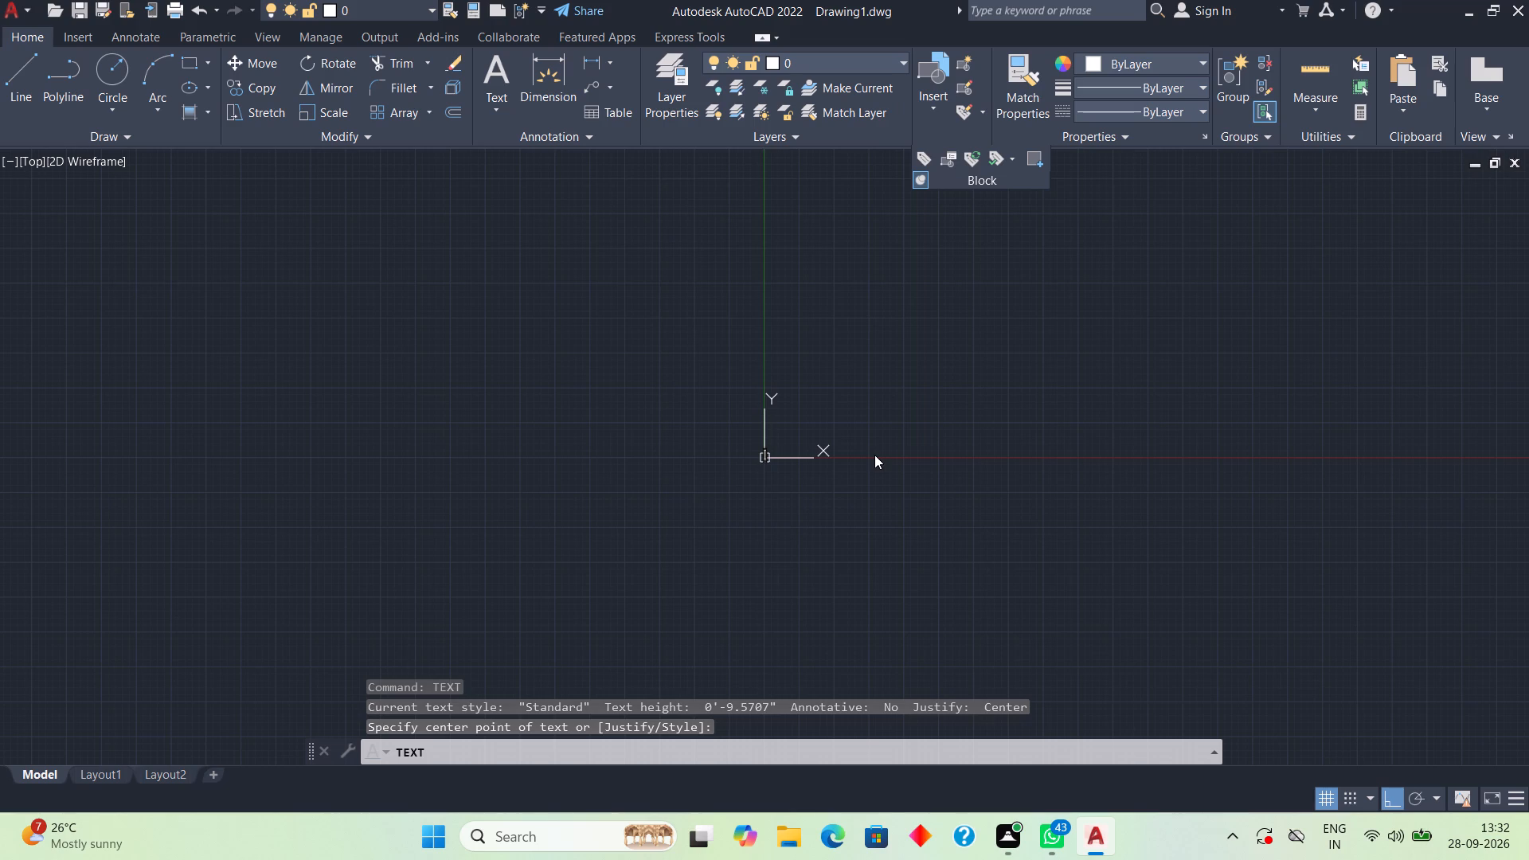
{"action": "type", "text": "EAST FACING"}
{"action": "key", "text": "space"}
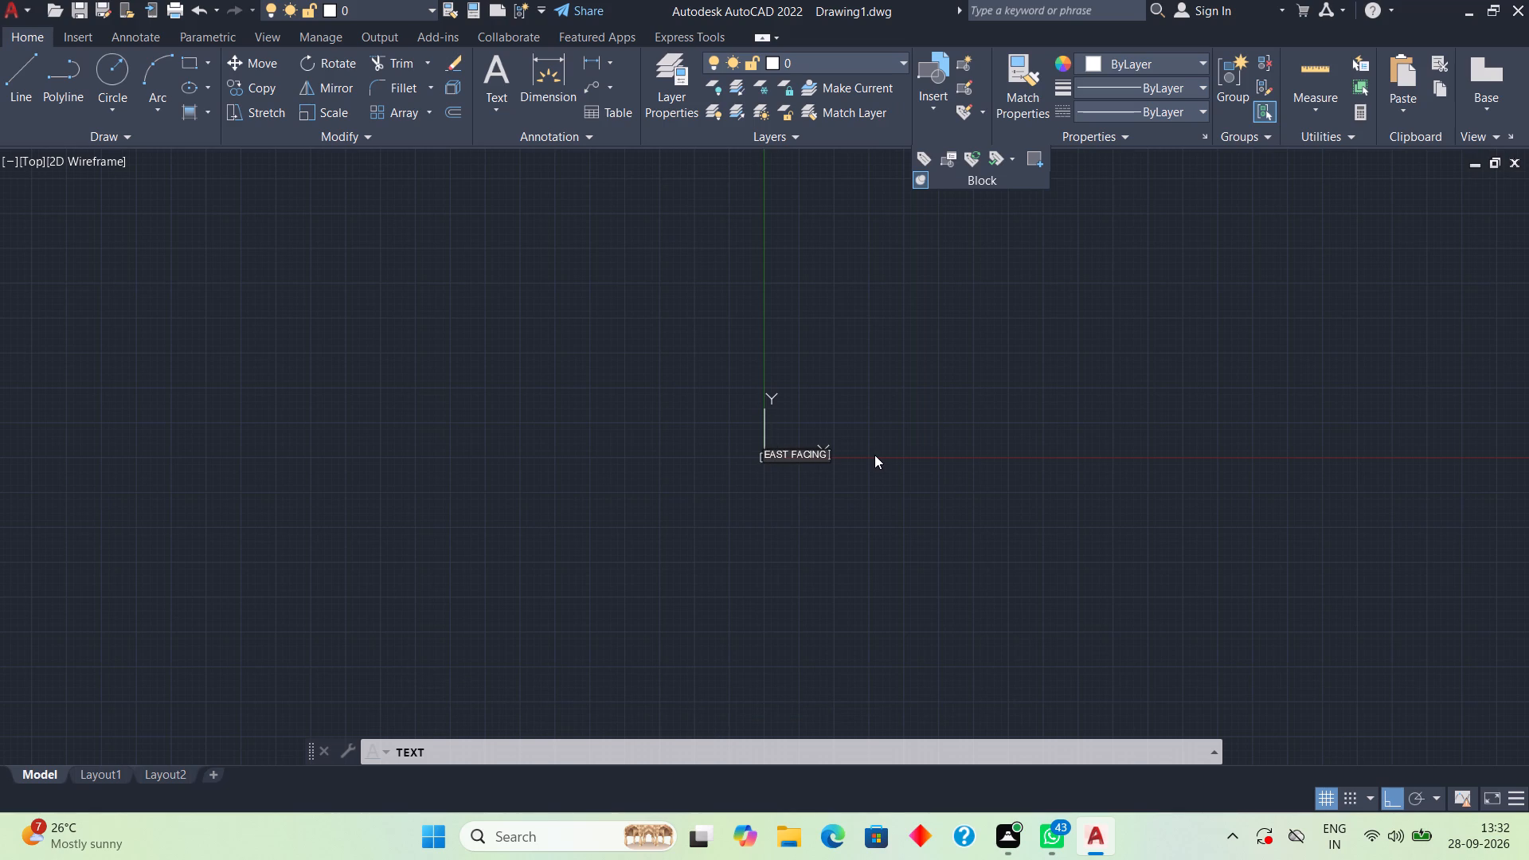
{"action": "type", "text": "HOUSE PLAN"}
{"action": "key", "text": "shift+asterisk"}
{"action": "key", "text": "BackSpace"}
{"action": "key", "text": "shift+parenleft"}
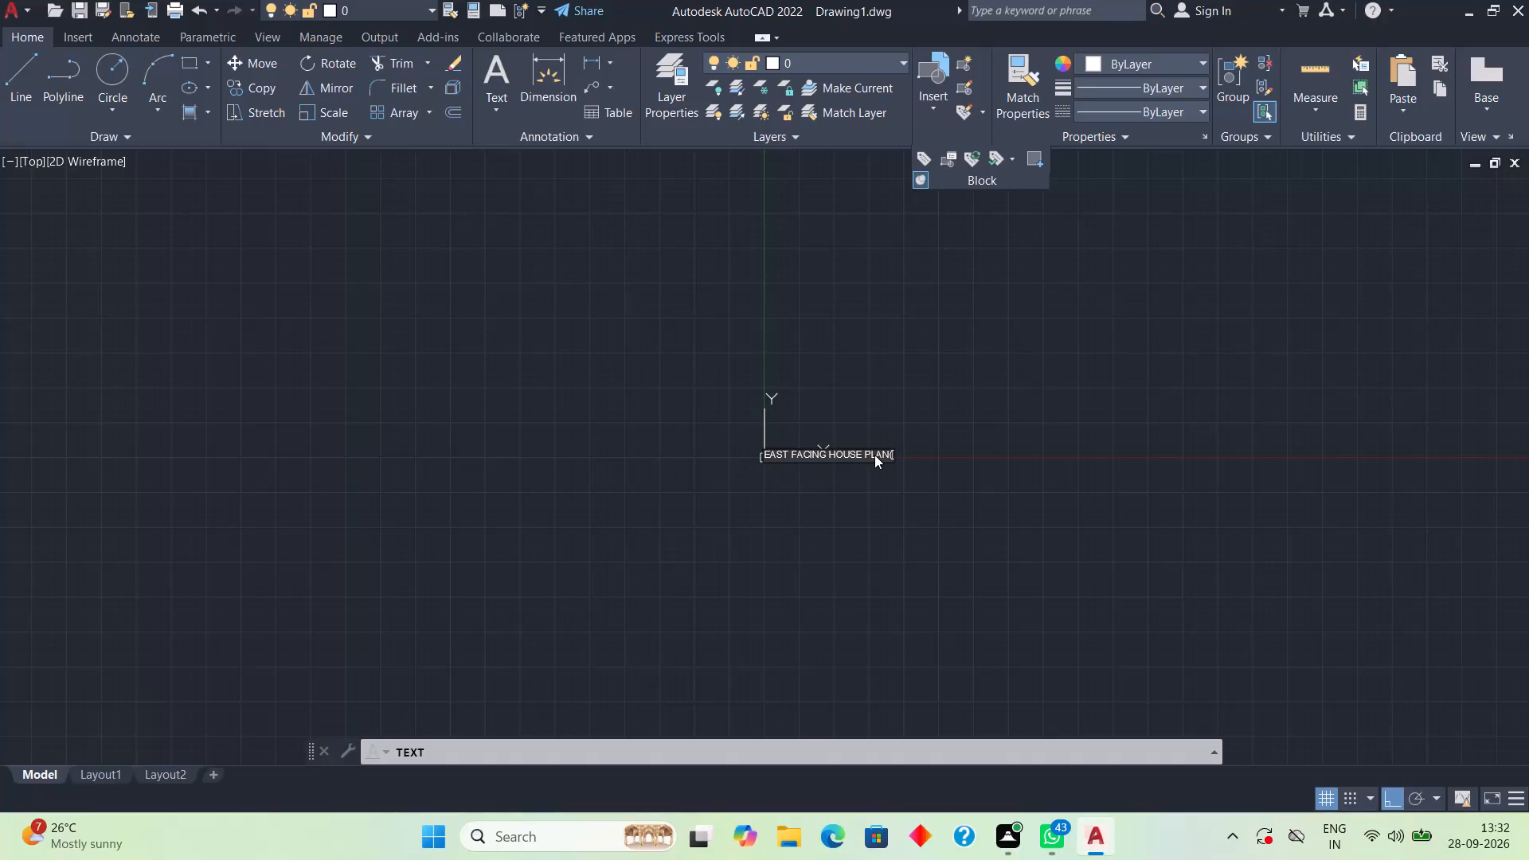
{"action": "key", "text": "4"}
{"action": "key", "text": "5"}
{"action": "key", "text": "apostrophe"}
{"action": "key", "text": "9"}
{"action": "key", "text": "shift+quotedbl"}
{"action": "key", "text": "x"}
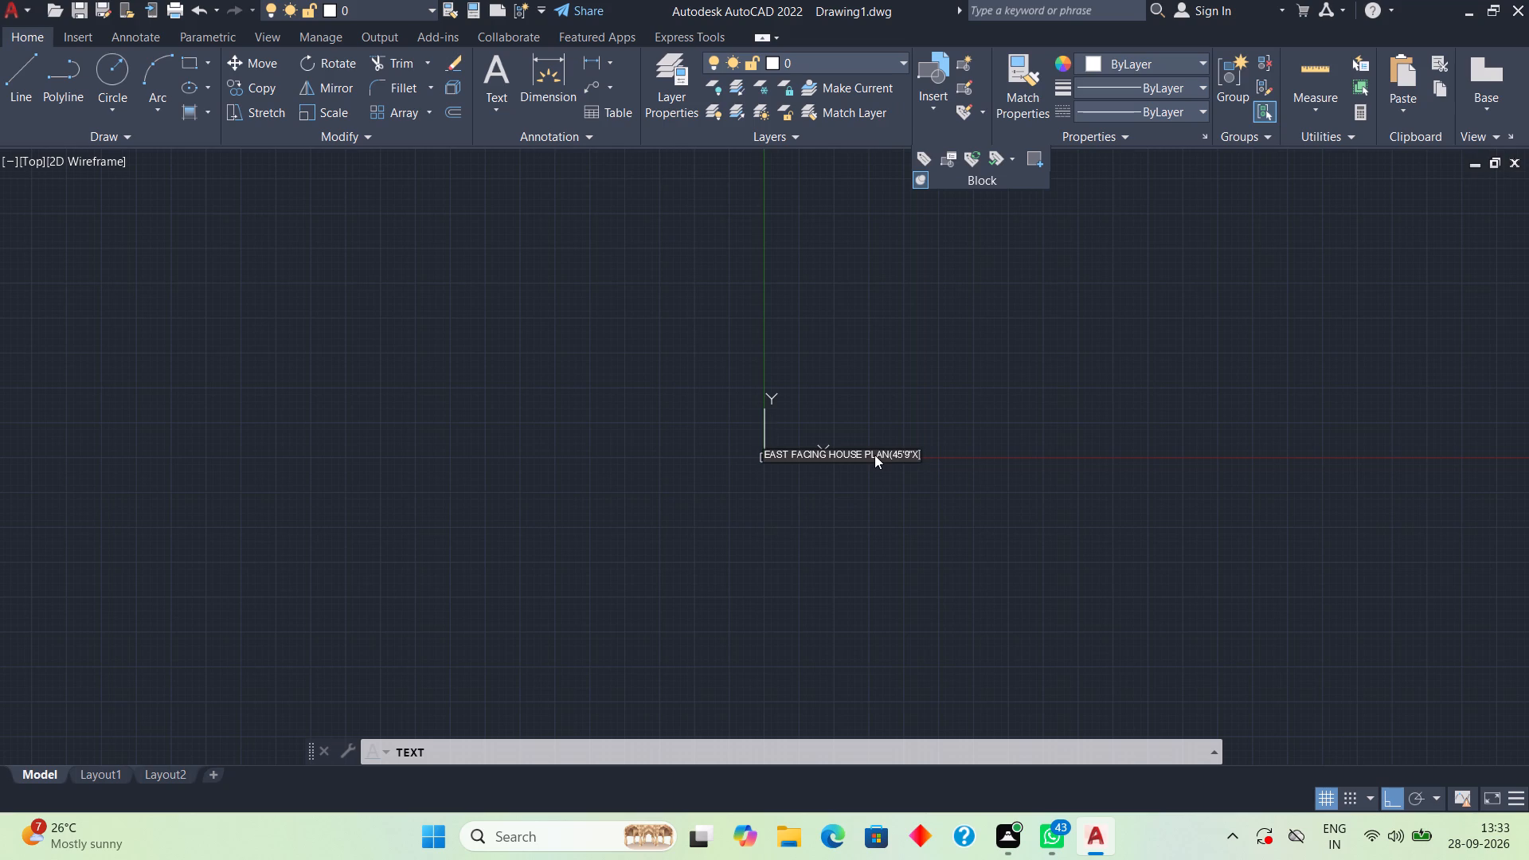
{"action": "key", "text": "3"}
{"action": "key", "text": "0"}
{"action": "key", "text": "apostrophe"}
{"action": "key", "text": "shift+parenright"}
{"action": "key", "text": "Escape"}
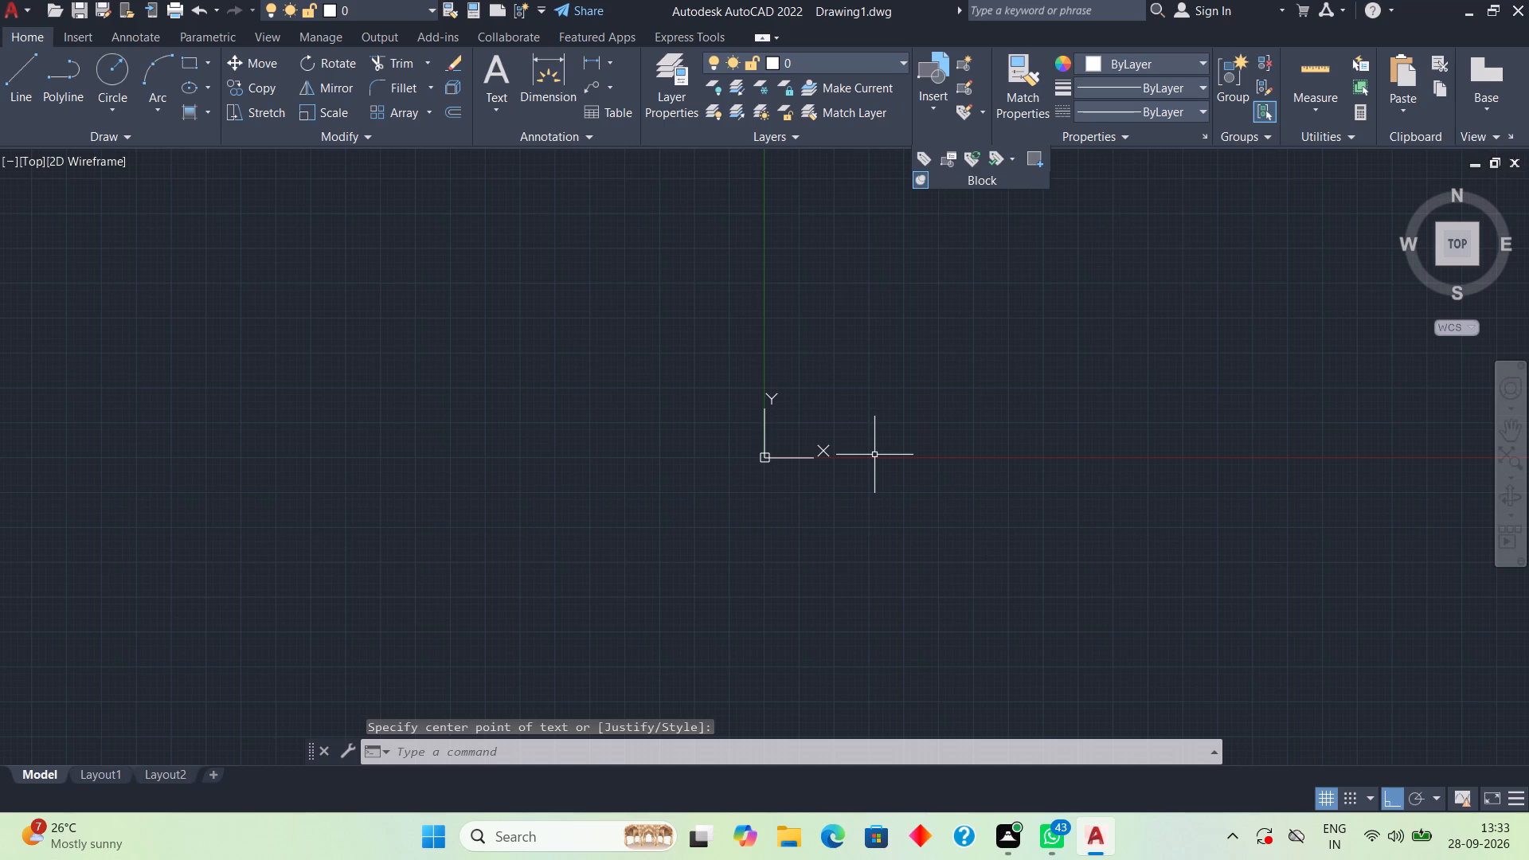
Move the vertical PUJA label slightly left so it sits inside the puja unit's outline beside the hall wall.
{"action": "scroll", "coordinate": [875, 463], "scroll_direction": "down", "scroll_amount": 3}
{"action": "middle_click_drag", "start_coordinate": [1023, 466], "coordinate": [448, 606]}
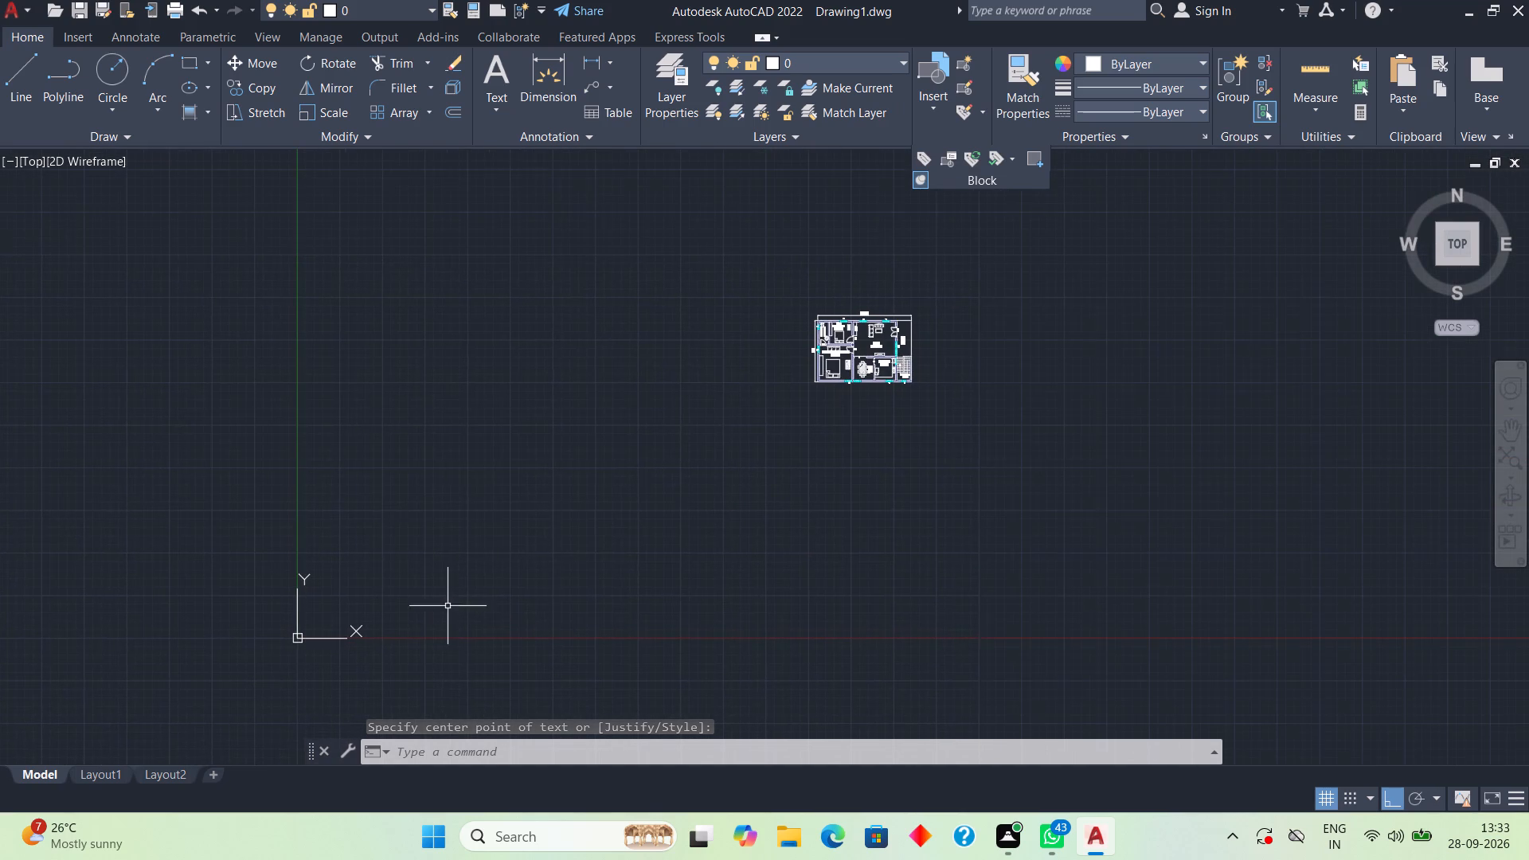
{"action": "scroll", "coordinate": [1034, 295], "scroll_direction": "up", "scroll_amount": 1}
{"action": "scroll", "coordinate": [886, 342], "scroll_direction": "up", "scroll_amount": 2}
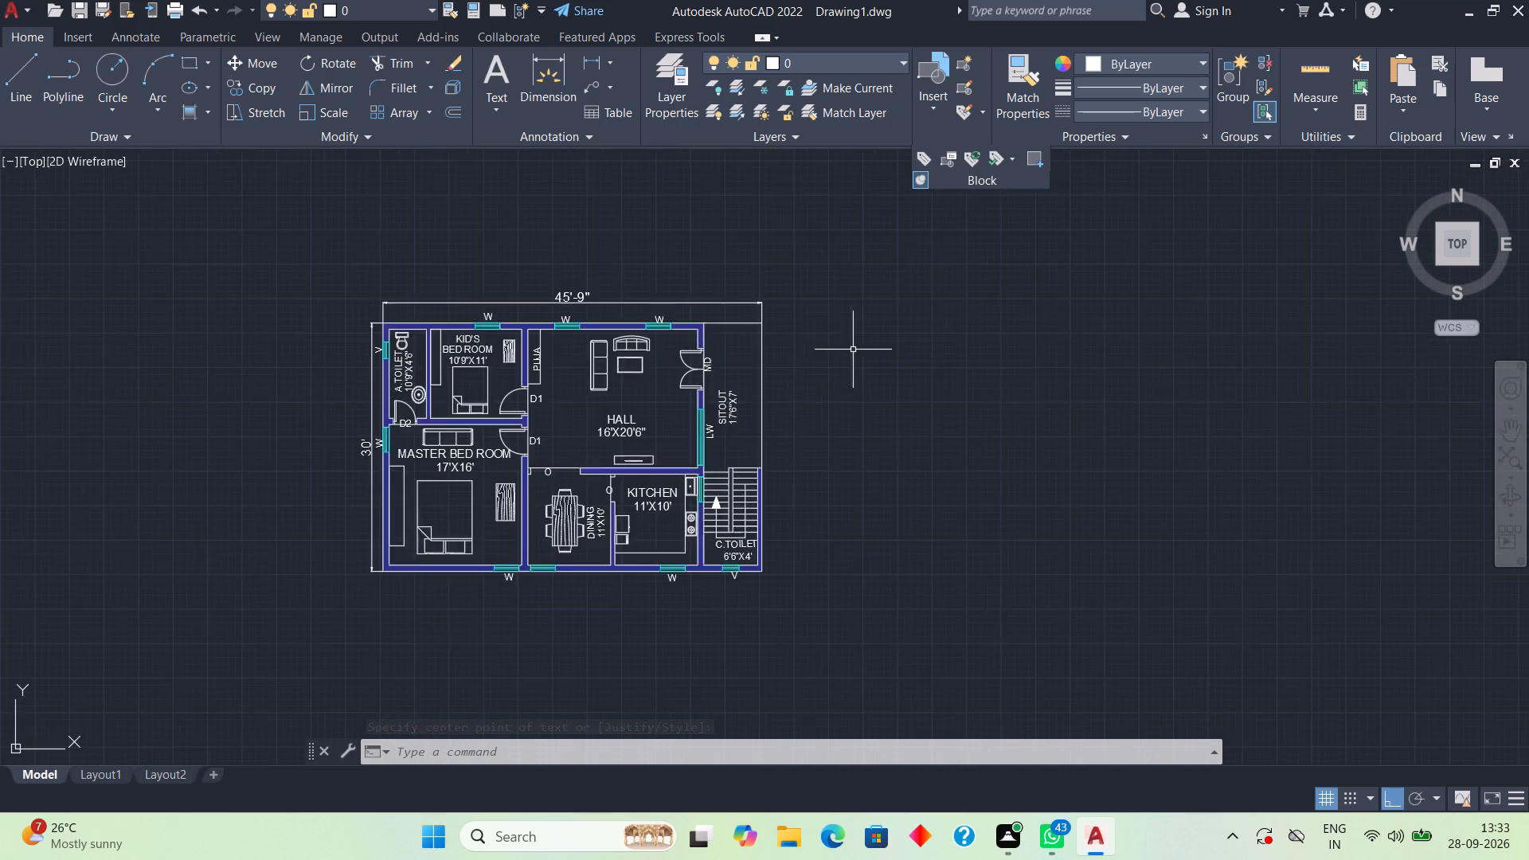
{"action": "scroll", "coordinate": [838, 354], "scroll_direction": "up", "scroll_amount": 1}
{"action": "middle_click_drag", "start_coordinate": [463, 432], "coordinate": [627, 374]}
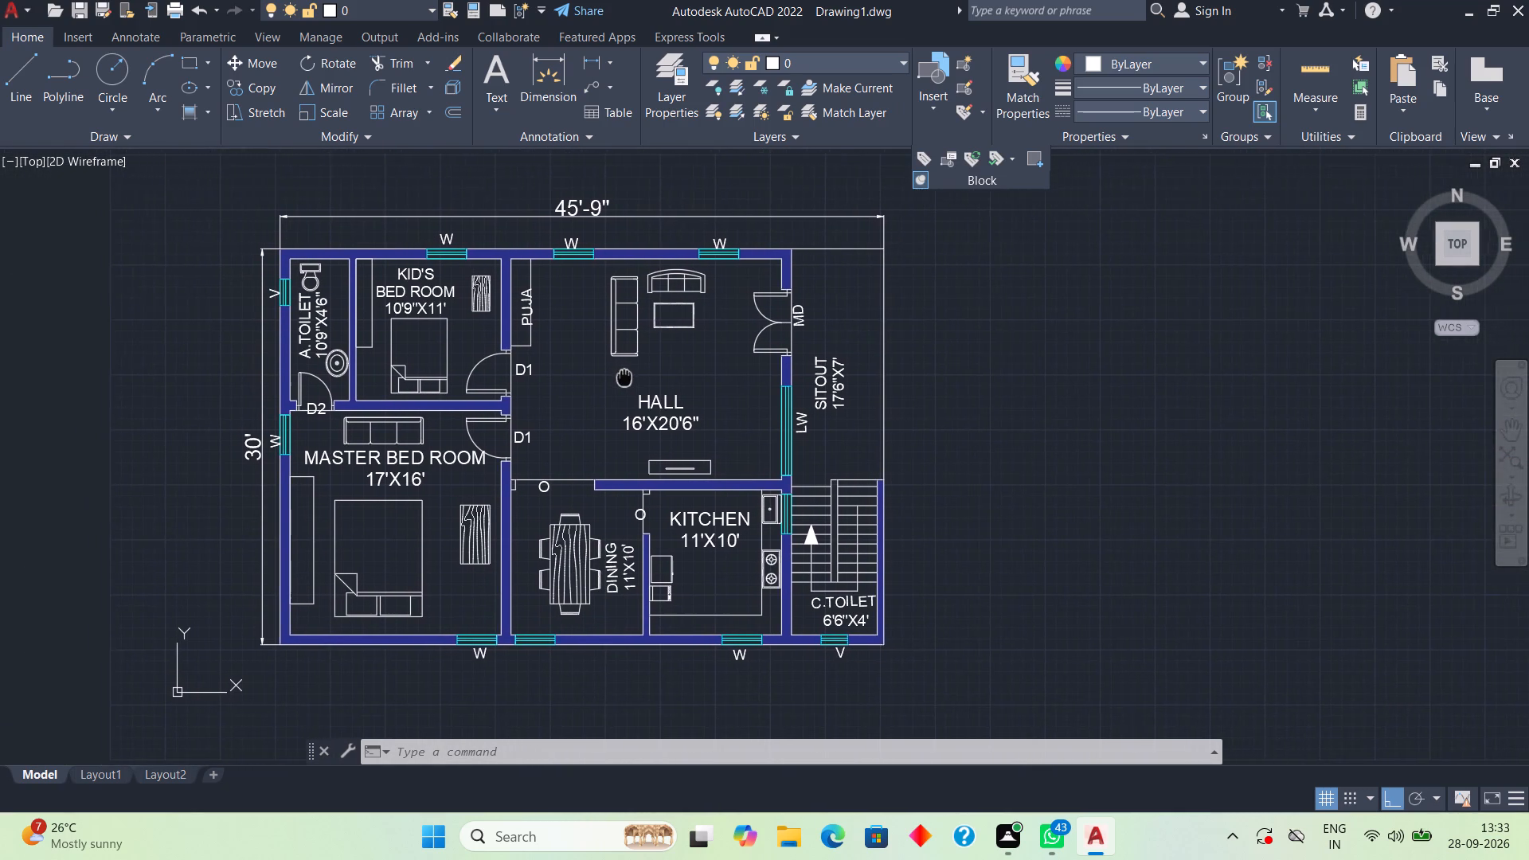
{"action": "middle_click_drag", "start_coordinate": [627, 374], "coordinate": [684, 369]}
{"action": "scroll", "coordinate": [625, 362], "scroll_direction": "up", "scroll_amount": 1}
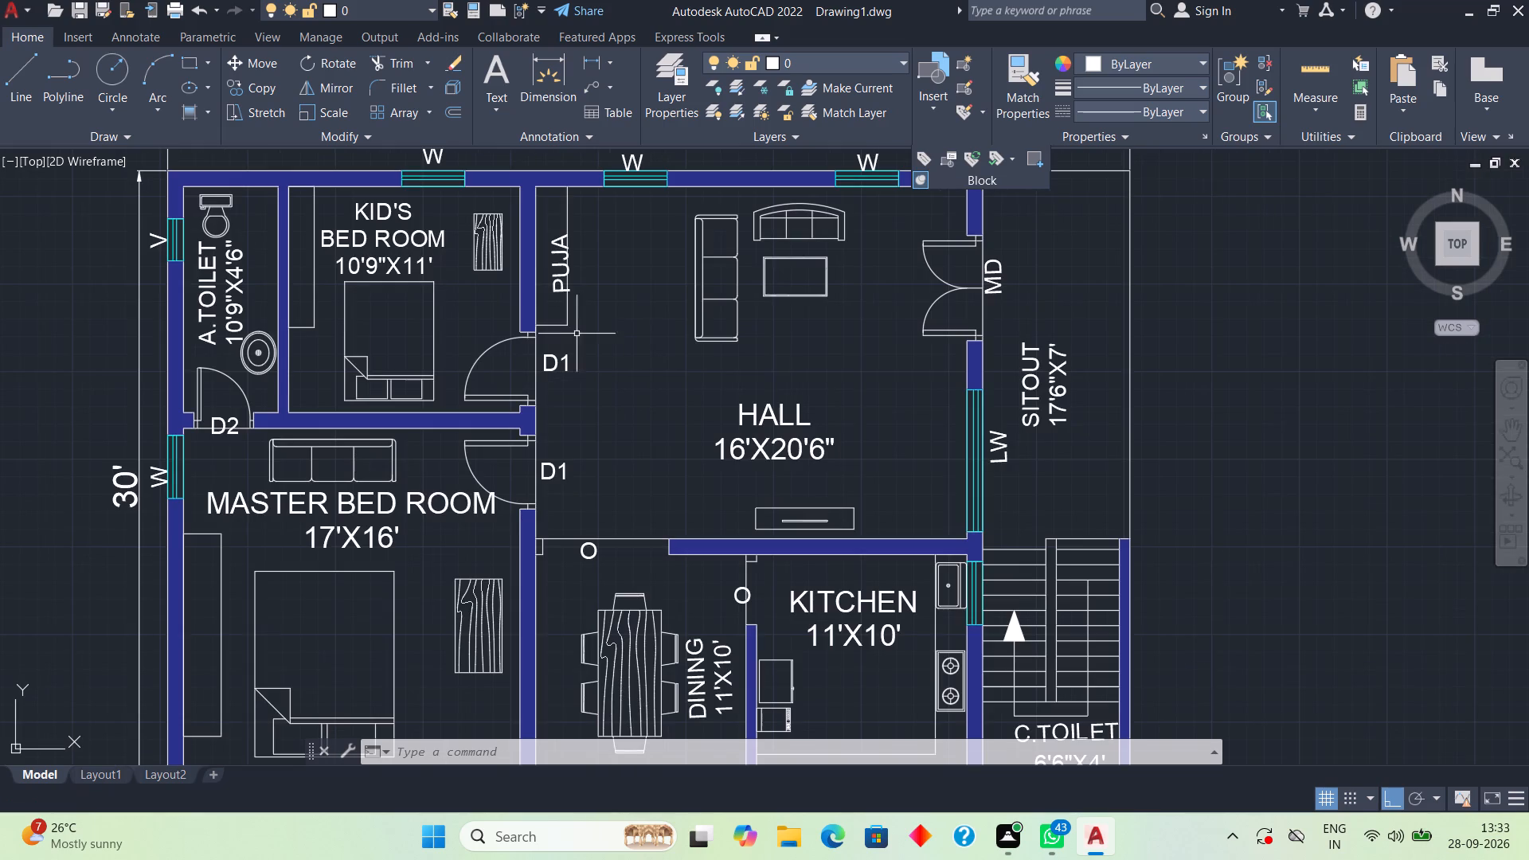
{"action": "left_click", "coordinate": [561, 288]}
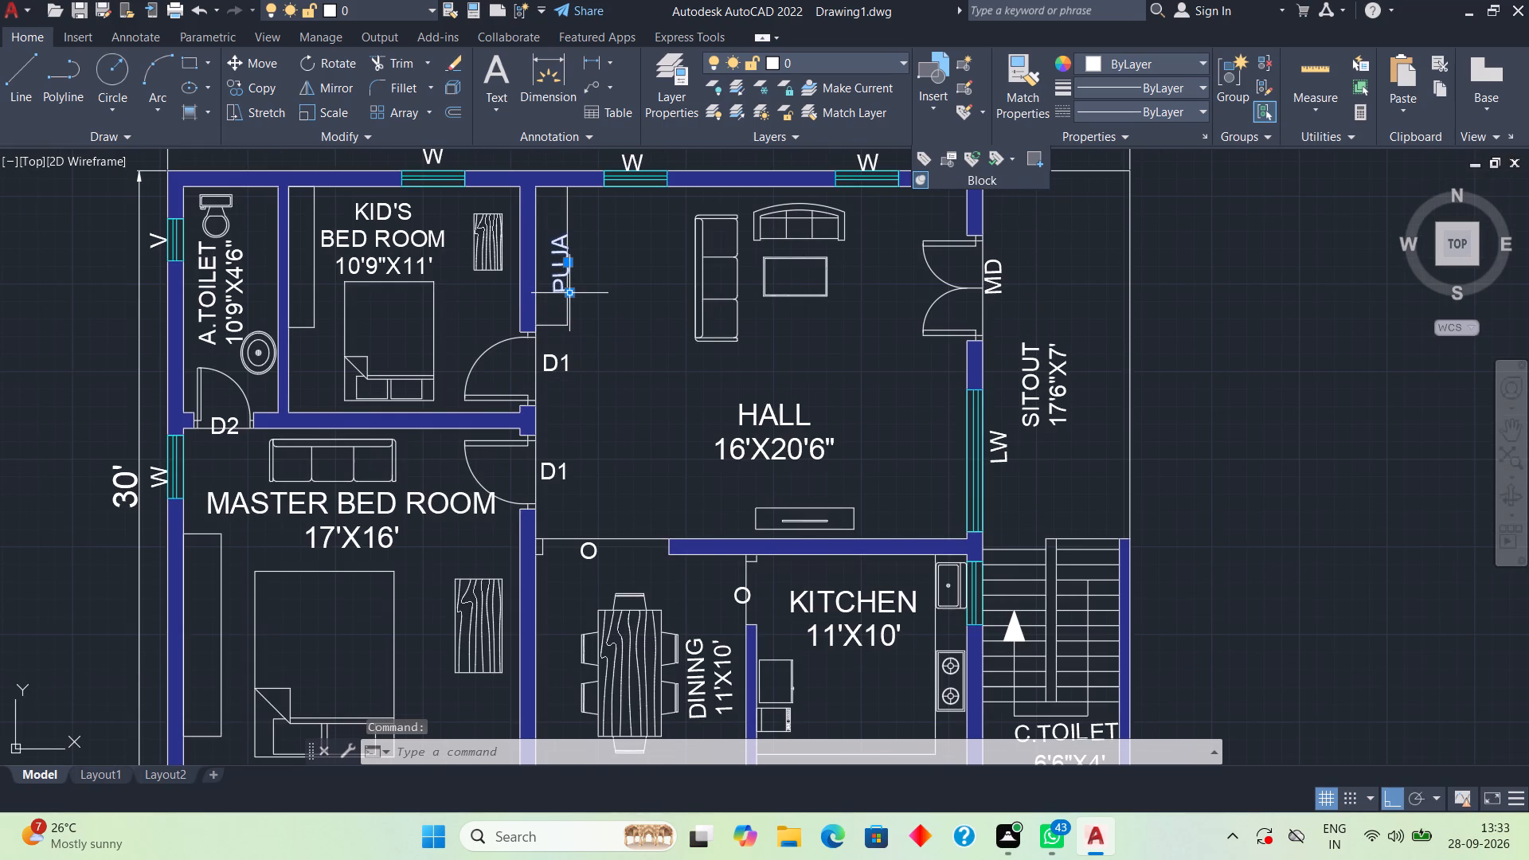
{"action": "key", "text": "m"}
{"action": "key", "text": "space"}
{"action": "scroll", "coordinate": [551, 278], "scroll_direction": "up", "scroll_amount": 3}
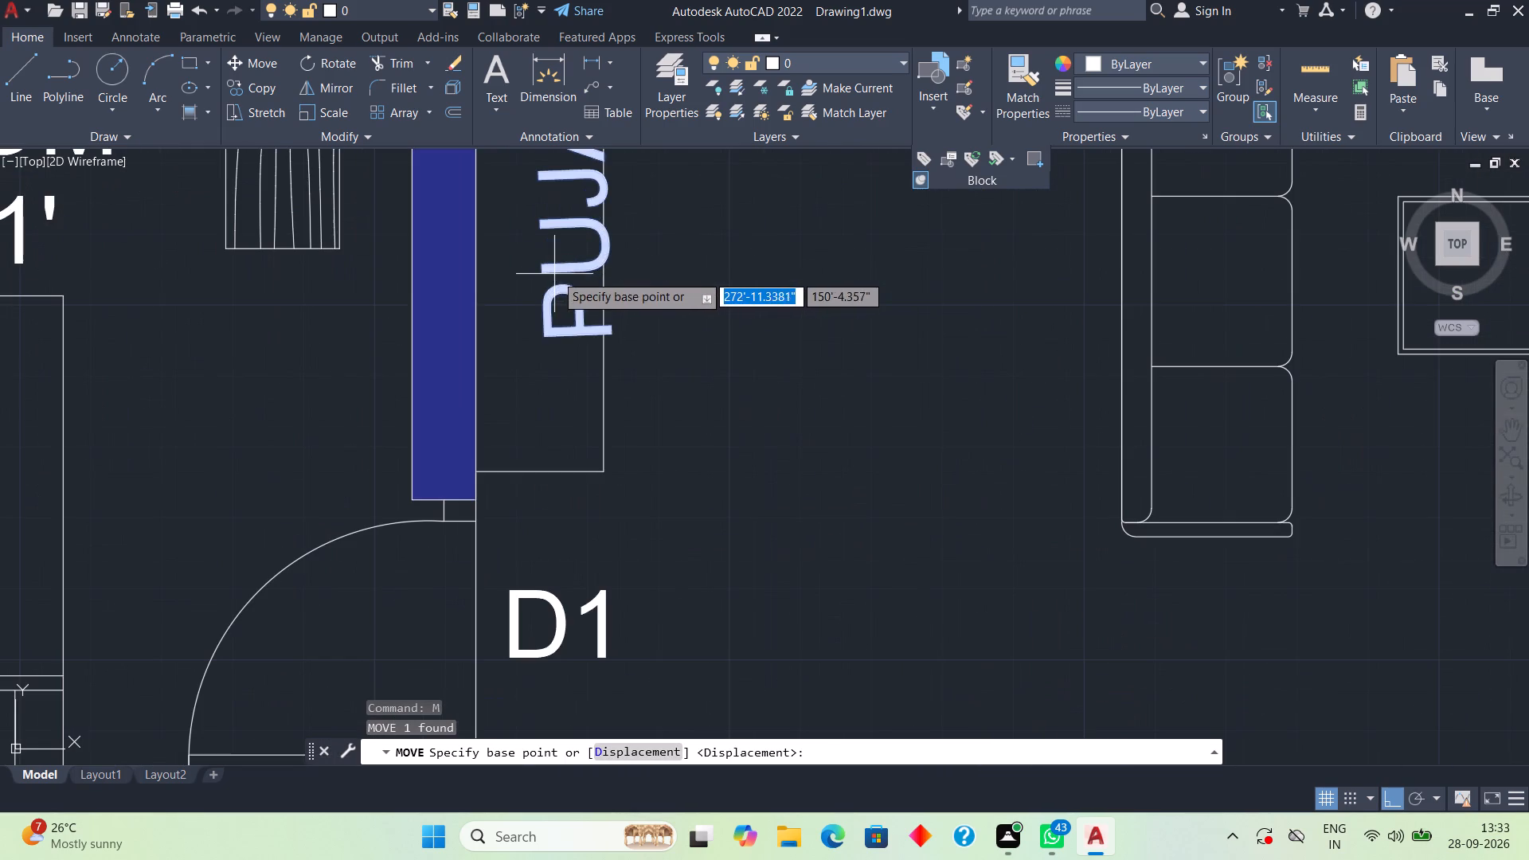
{"action": "left_click", "coordinate": [559, 272]}
{"action": "left_click", "coordinate": [537, 286]}
Look over the area around the drawing origin and the space surrounding the house plan.
{"action": "scroll", "coordinate": [557, 351], "scroll_direction": "down", "scroll_amount": 3}
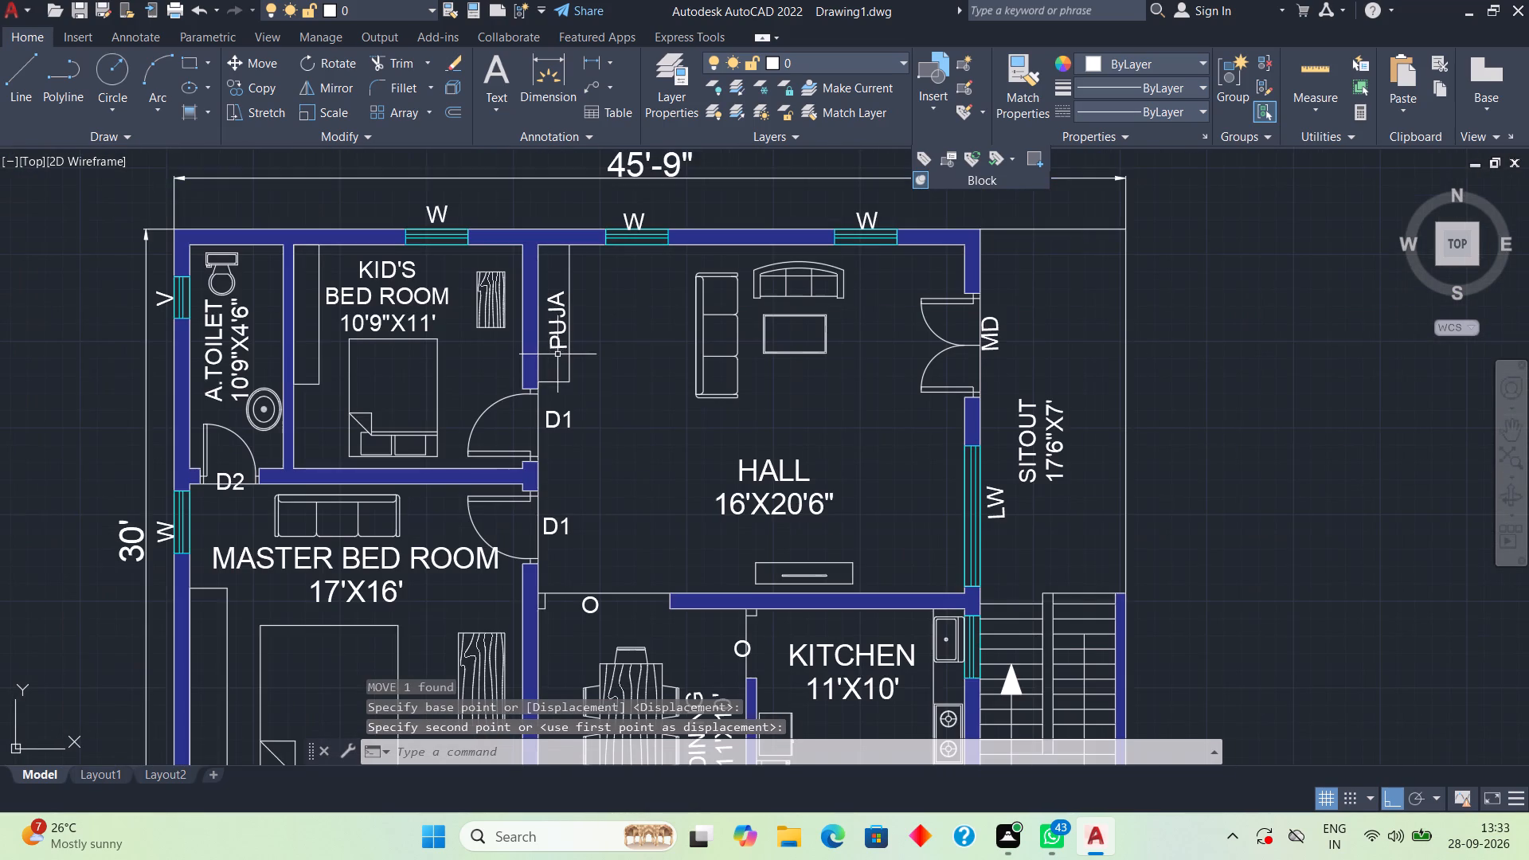
{"action": "middle_click_drag", "start_coordinate": [614, 455], "coordinate": [591, 362]}
{"action": "scroll", "coordinate": [591, 362], "scroll_direction": "down", "scroll_amount": 1}
{"action": "scroll", "coordinate": [686, 554], "scroll_direction": "down", "scroll_amount": 2}
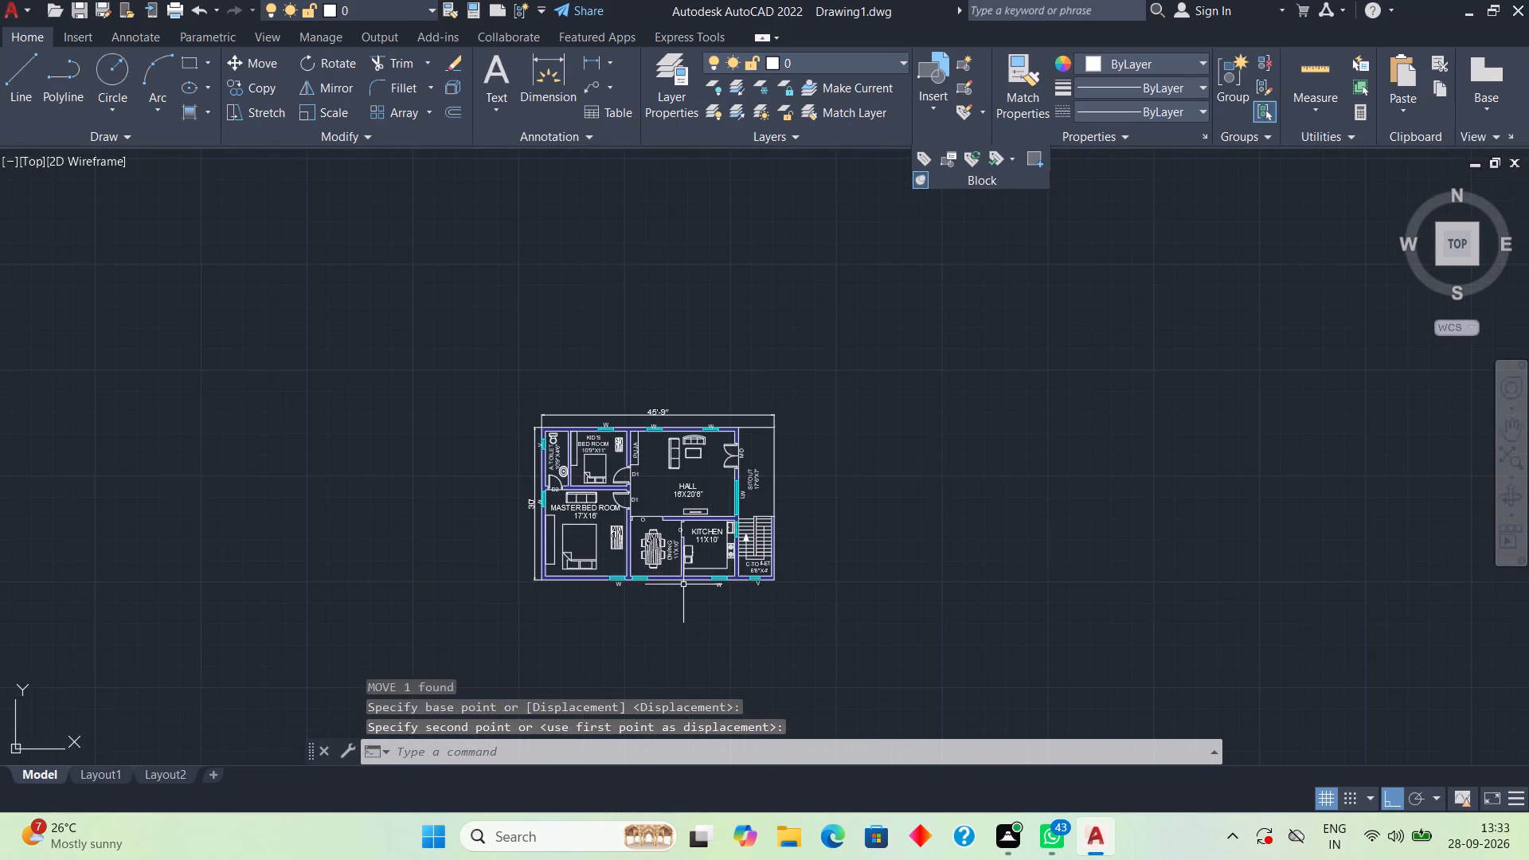
{"action": "scroll", "coordinate": [682, 584], "scroll_direction": "down", "scroll_amount": 8}
{"action": "middle_click_drag", "start_coordinate": [715, 532], "coordinate": [707, 490]}
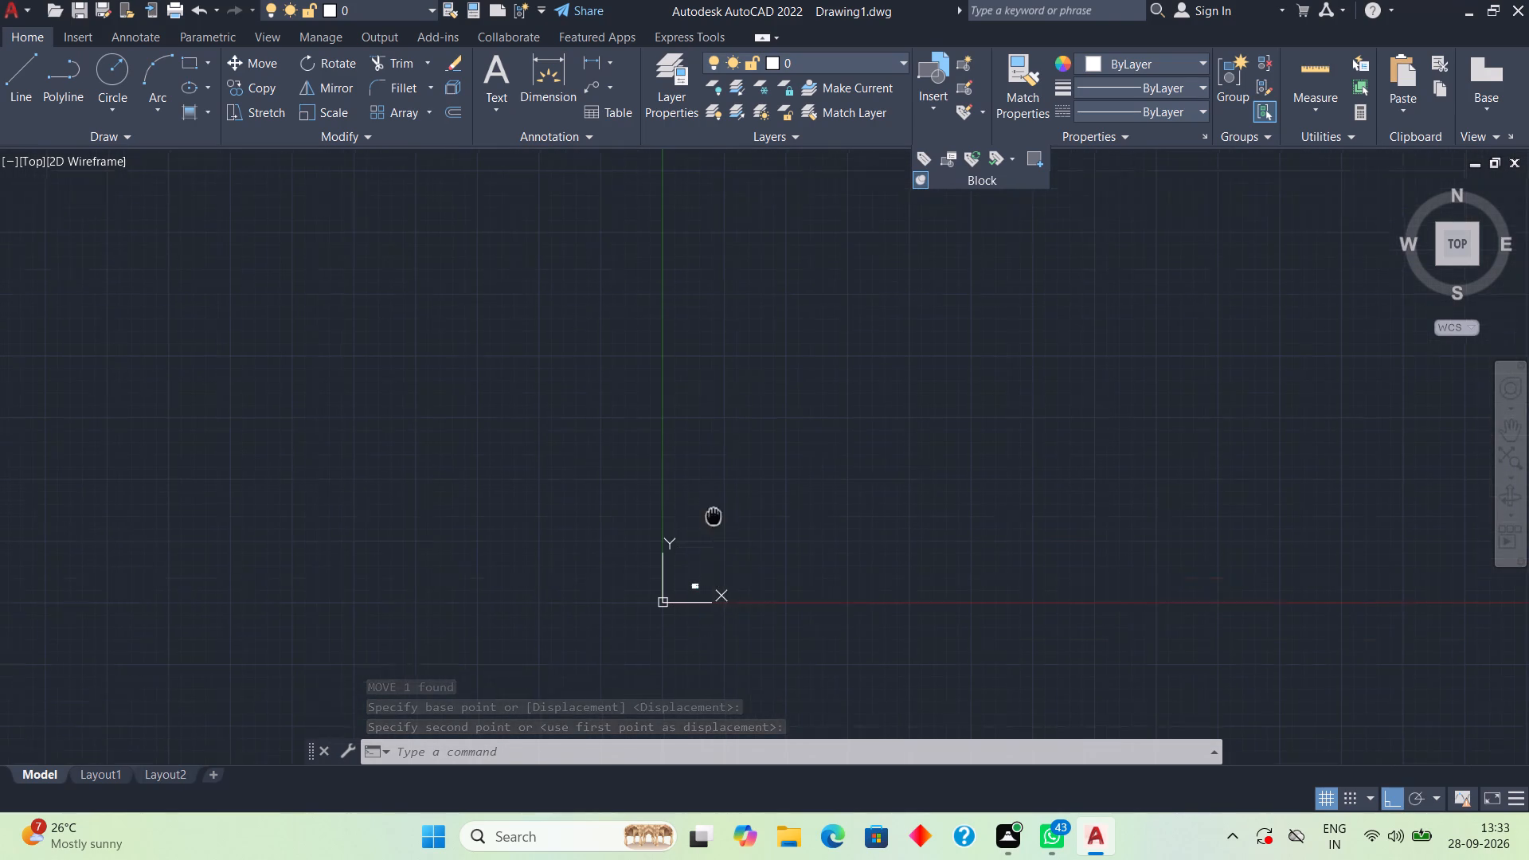
{"action": "middle_click_drag", "start_coordinate": [707, 490], "coordinate": [697, 388]}
{"action": "scroll", "coordinate": [683, 463], "scroll_direction": "up", "scroll_amount": 4}
{"action": "scroll", "coordinate": [479, 495], "scroll_direction": "up", "scroll_amount": 3}
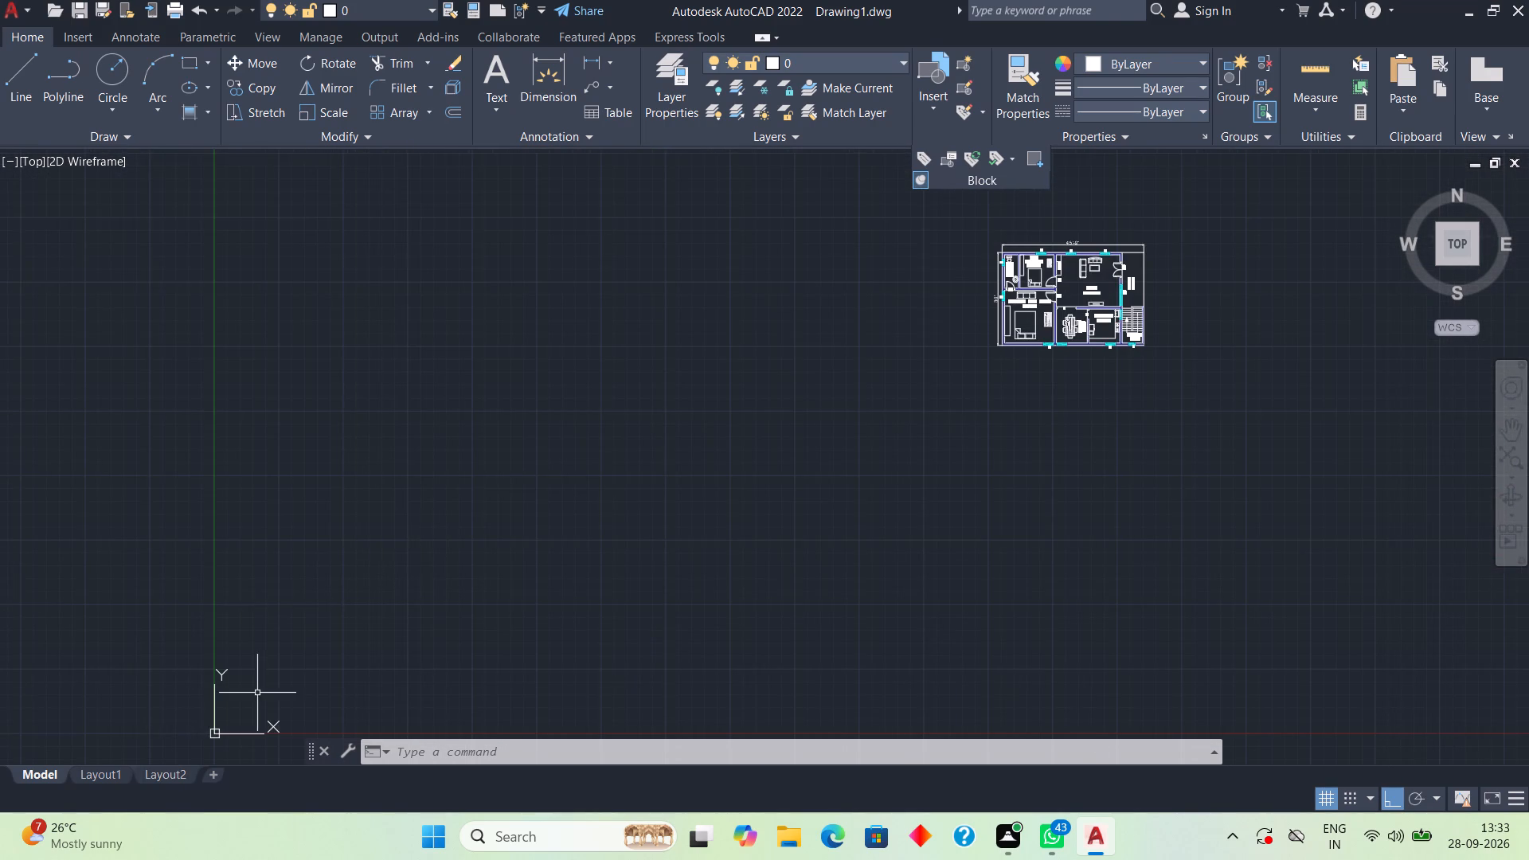
{"action": "middle_click_drag", "start_coordinate": [257, 693], "coordinate": [265, 579]}
{"action": "scroll", "coordinate": [220, 601], "scroll_direction": "up", "scroll_amount": 4}
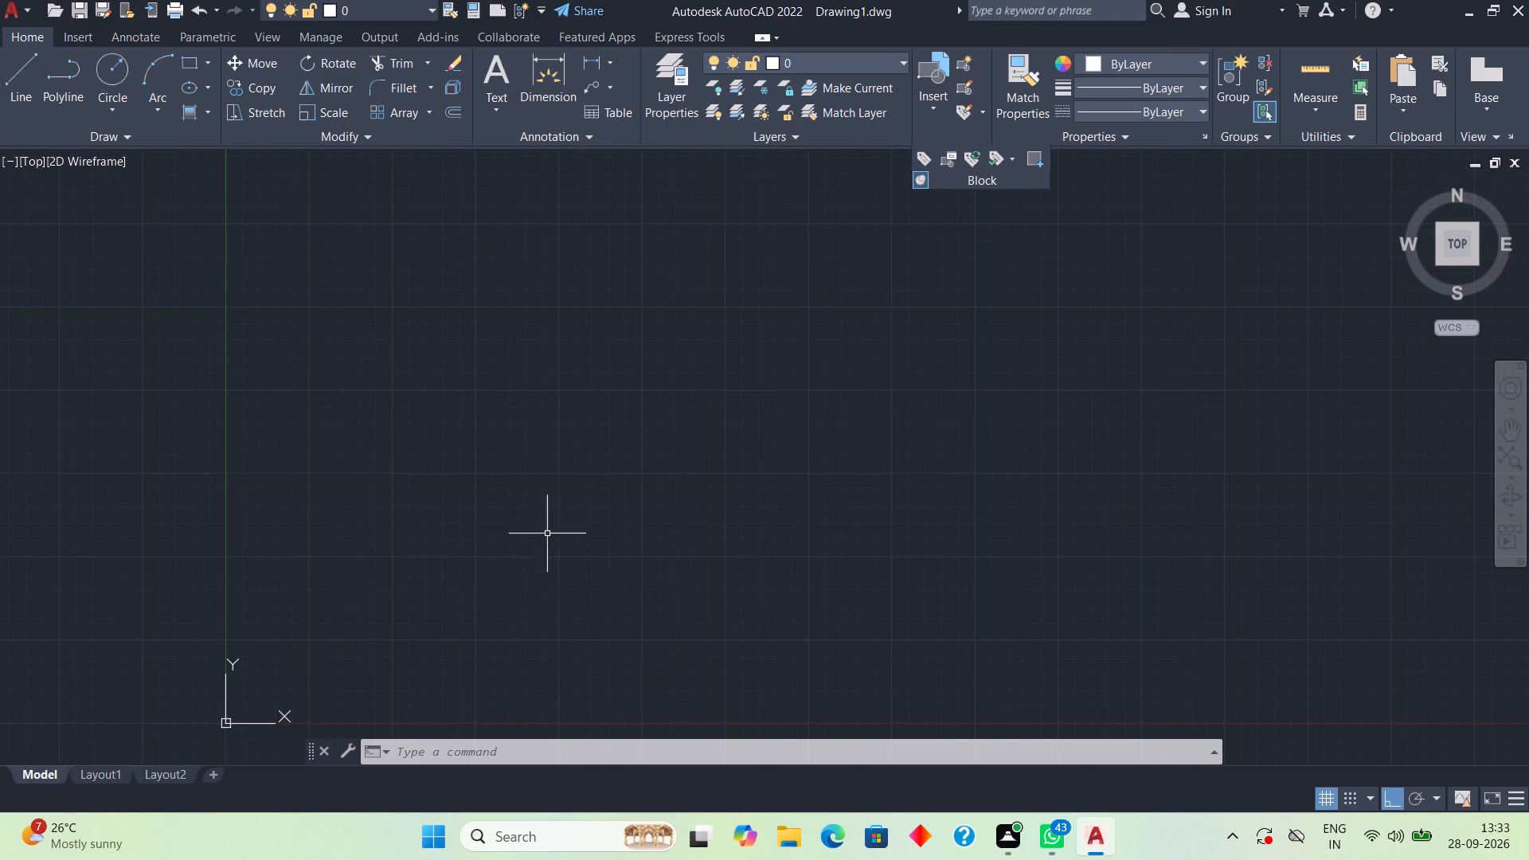
{"action": "middle_click_drag", "start_coordinate": [666, 504], "coordinate": [424, 618]}
{"action": "scroll", "coordinate": [424, 618], "scroll_direction": "down", "scroll_amount": 6}
{"action": "scroll", "coordinate": [740, 459], "scroll_direction": "up", "scroll_amount": 3}
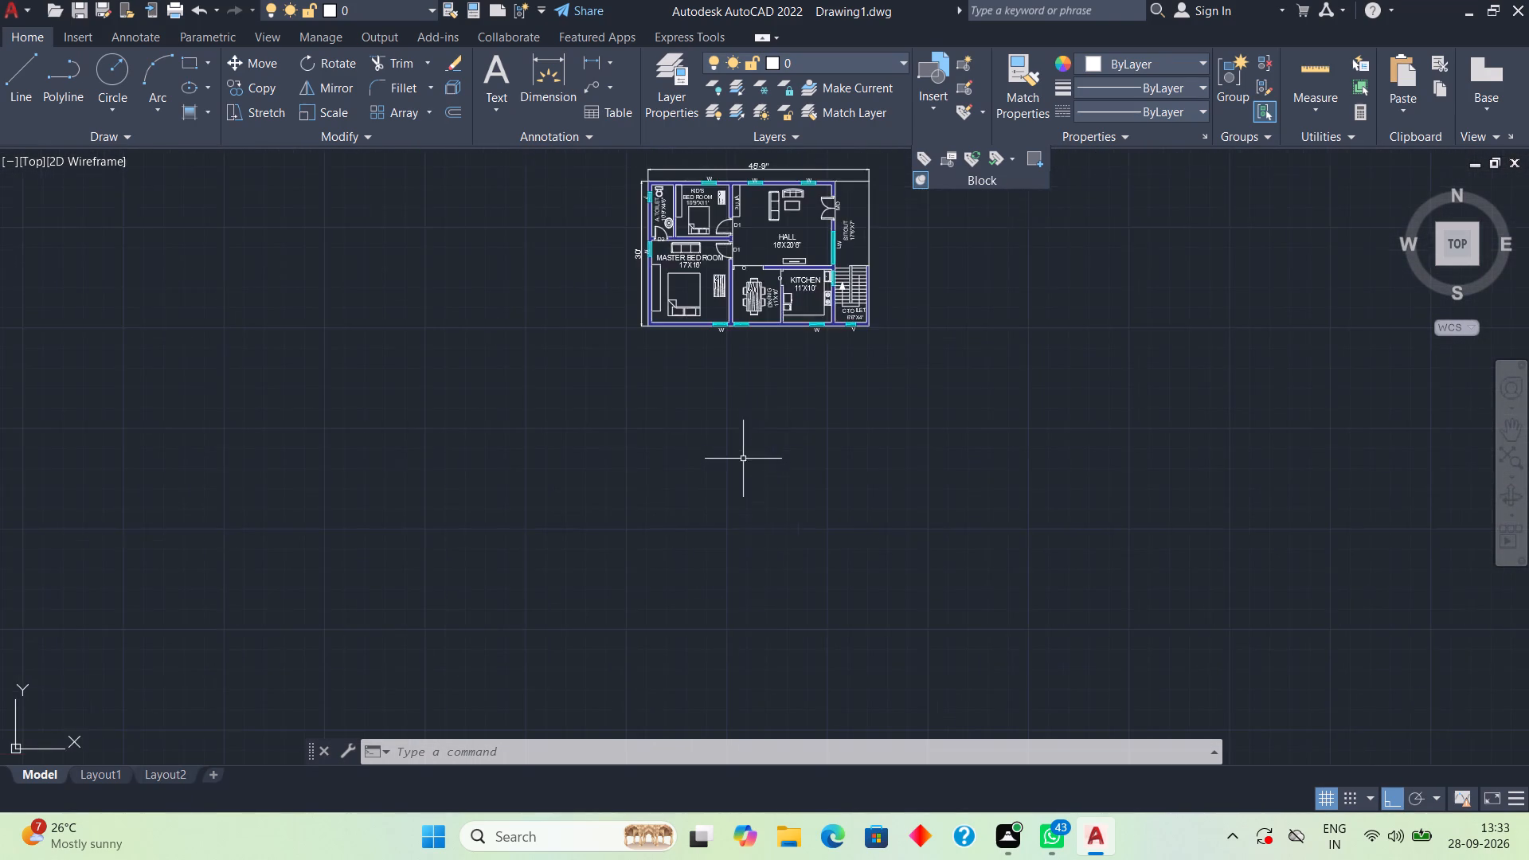
{"action": "middle_click_drag", "start_coordinate": [783, 435], "coordinate": [699, 619]}
{"action": "scroll", "coordinate": [785, 623], "scroll_direction": "up", "scroll_amount": 1}
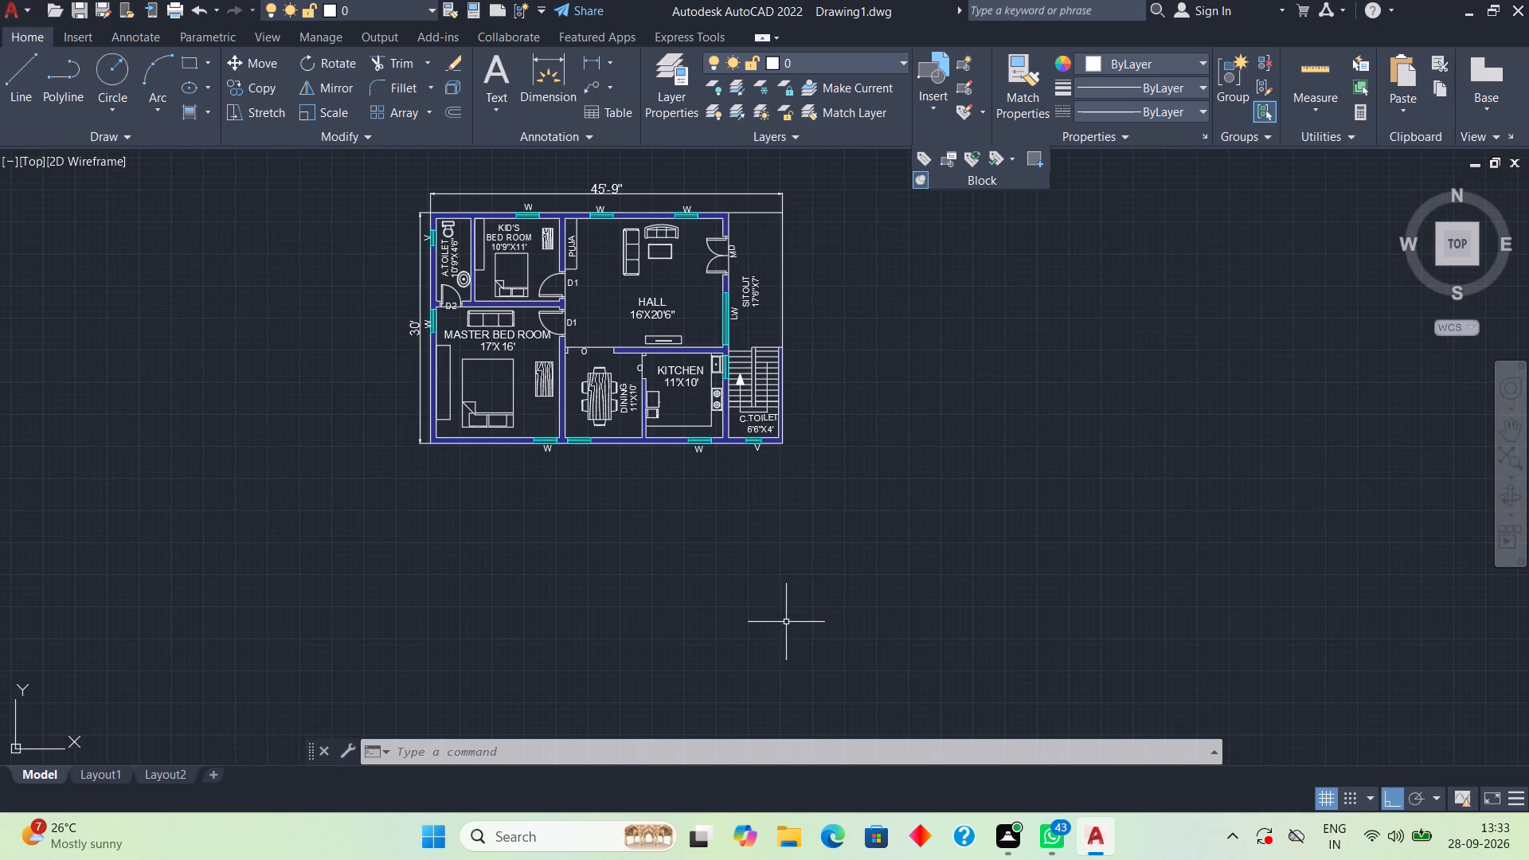
{"action": "middle_click_drag", "start_coordinate": [781, 542], "coordinate": [775, 580]}
{"action": "middle_click_drag", "start_coordinate": [775, 612], "coordinate": [776, 651]}
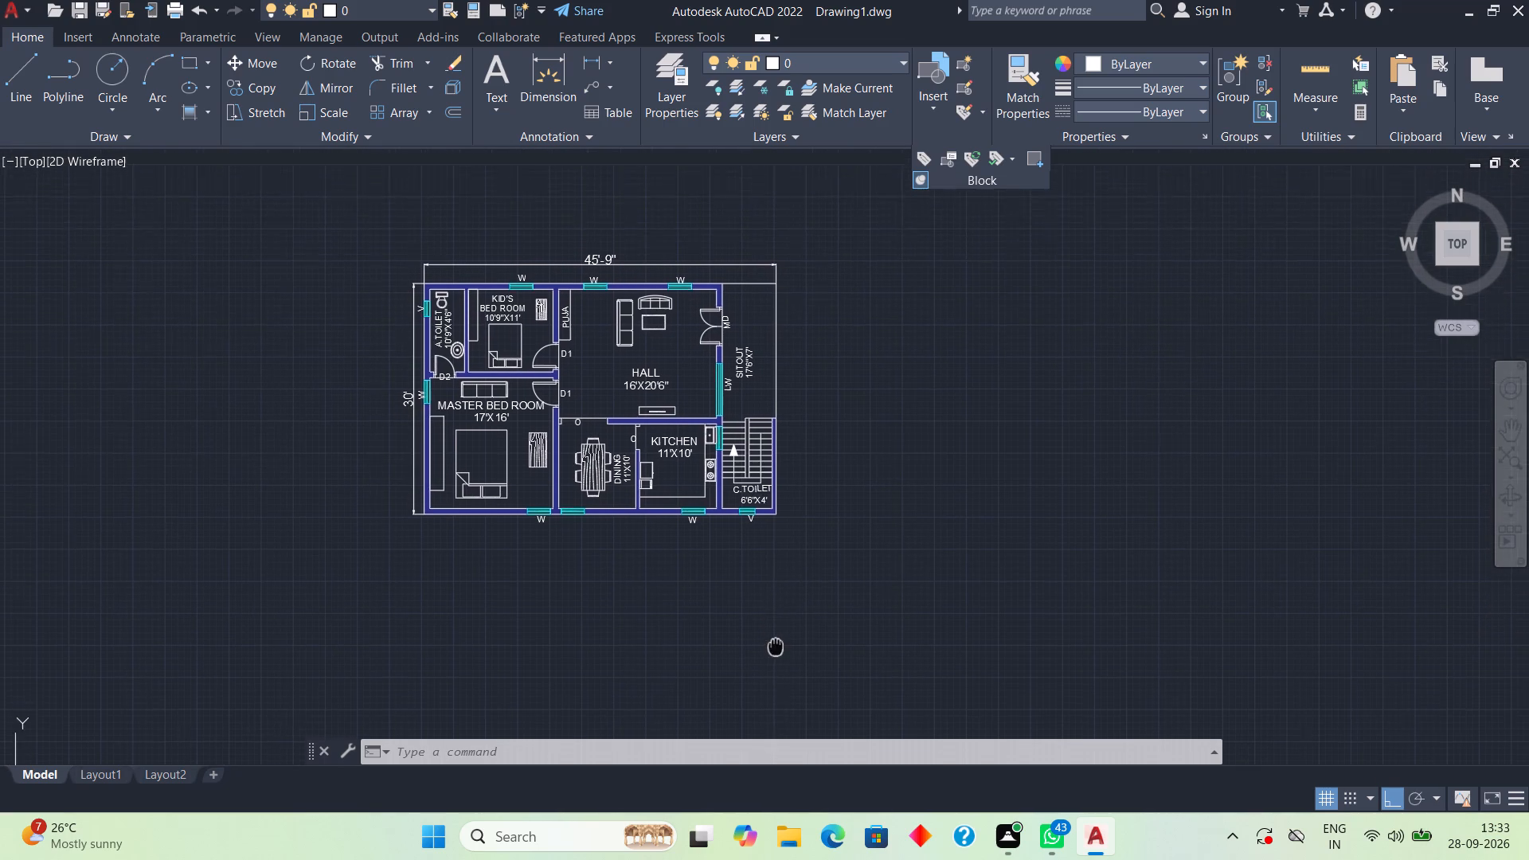
{"action": "middle_click_drag", "start_coordinate": [776, 651], "coordinate": [787, 651]}
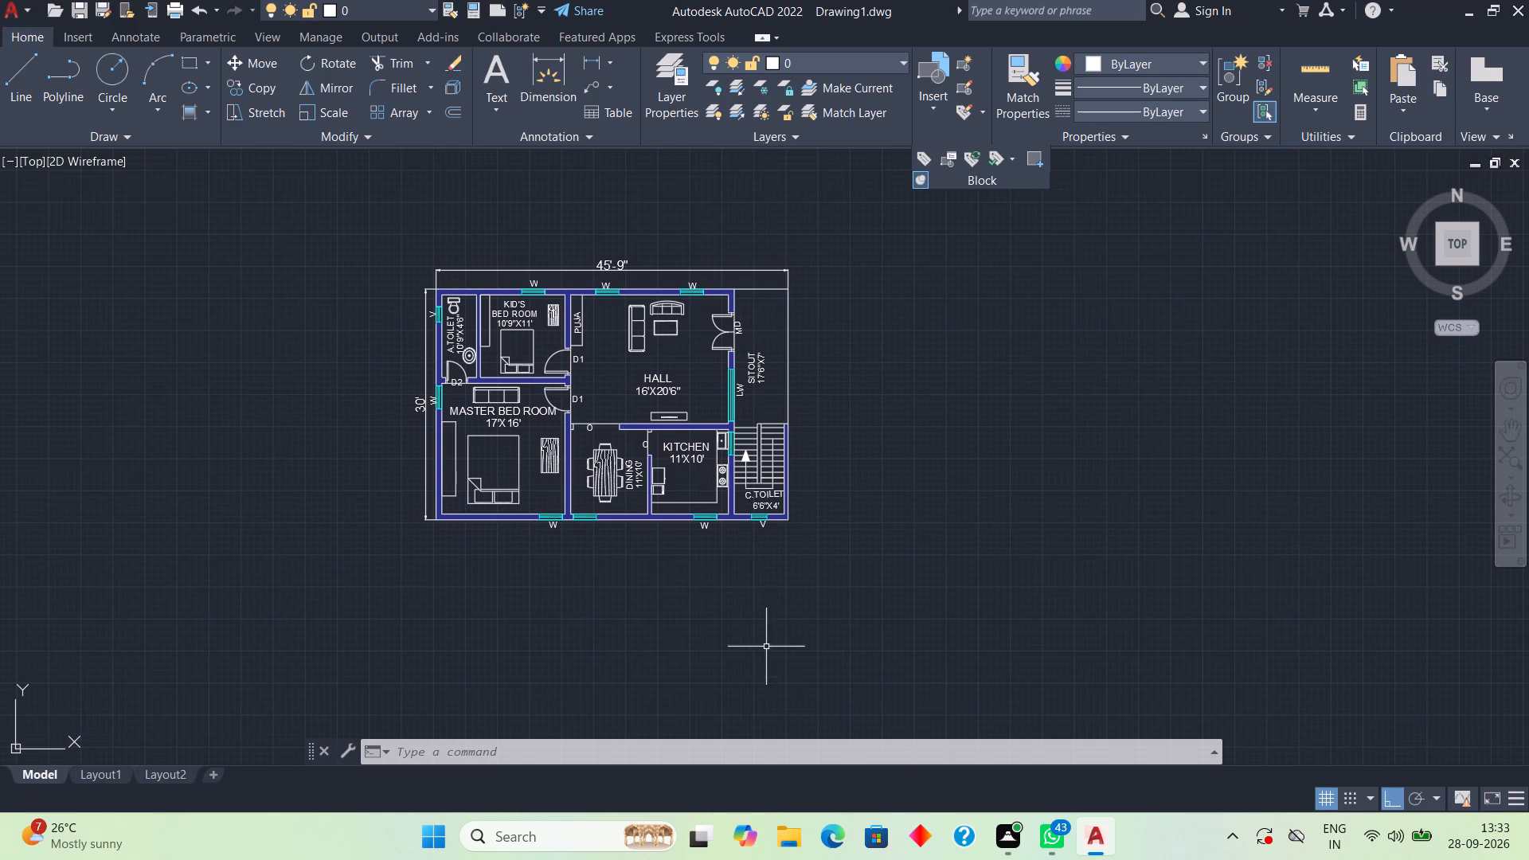
{"action": "scroll", "coordinate": [766, 646], "scroll_direction": "up", "scroll_amount": 1}
{"action": "middle_click_drag", "start_coordinate": [742, 627], "coordinate": [952, 797]}
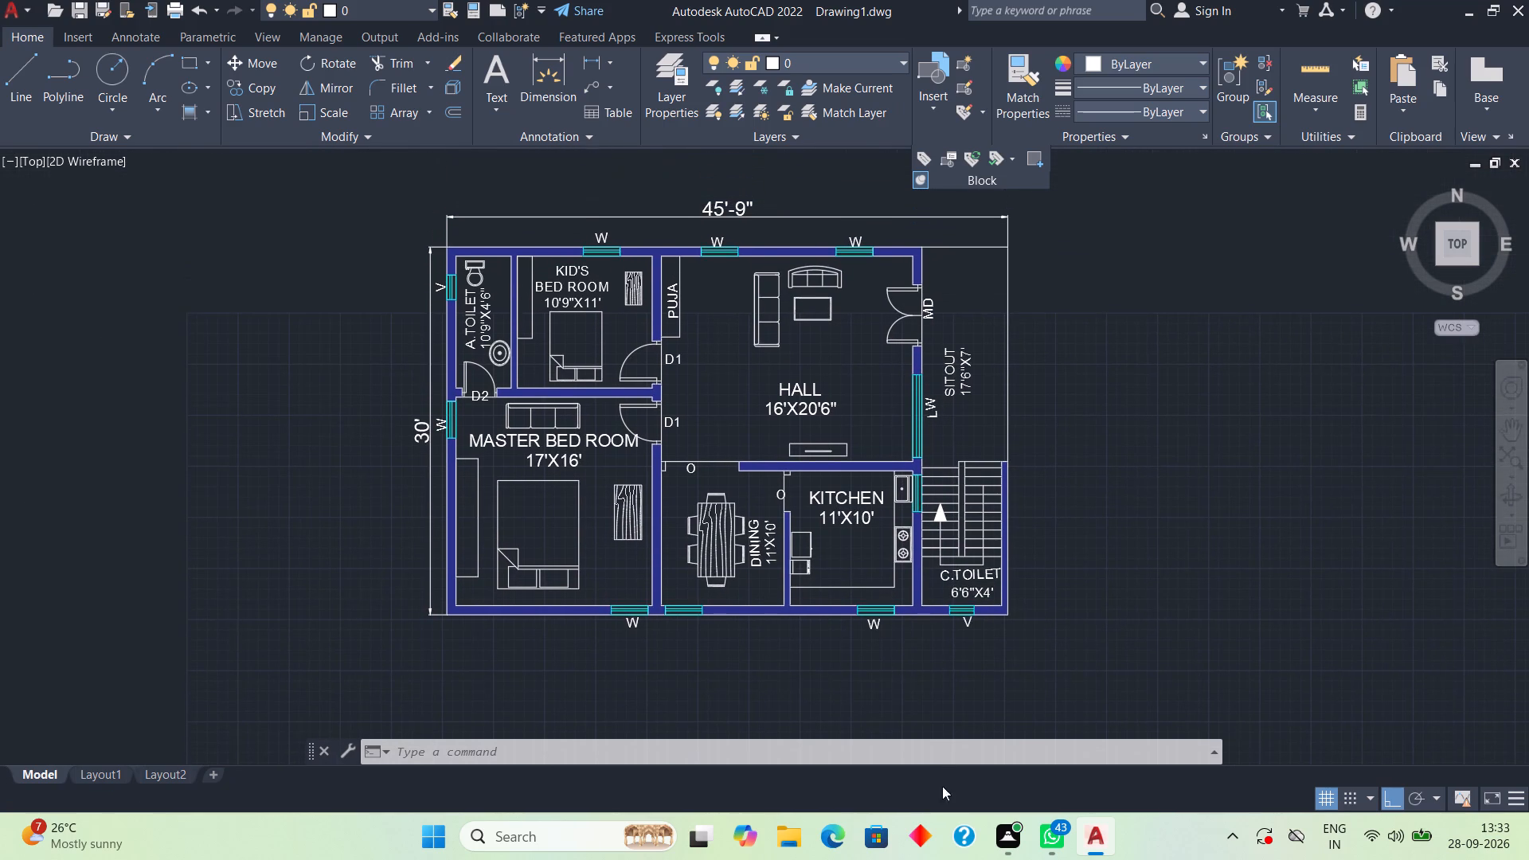
{"action": "middle_click_drag", "start_coordinate": [805, 674], "coordinate": [671, 678]}
{"action": "scroll", "coordinate": [665, 652], "scroll_direction": "down", "scroll_amount": 3}
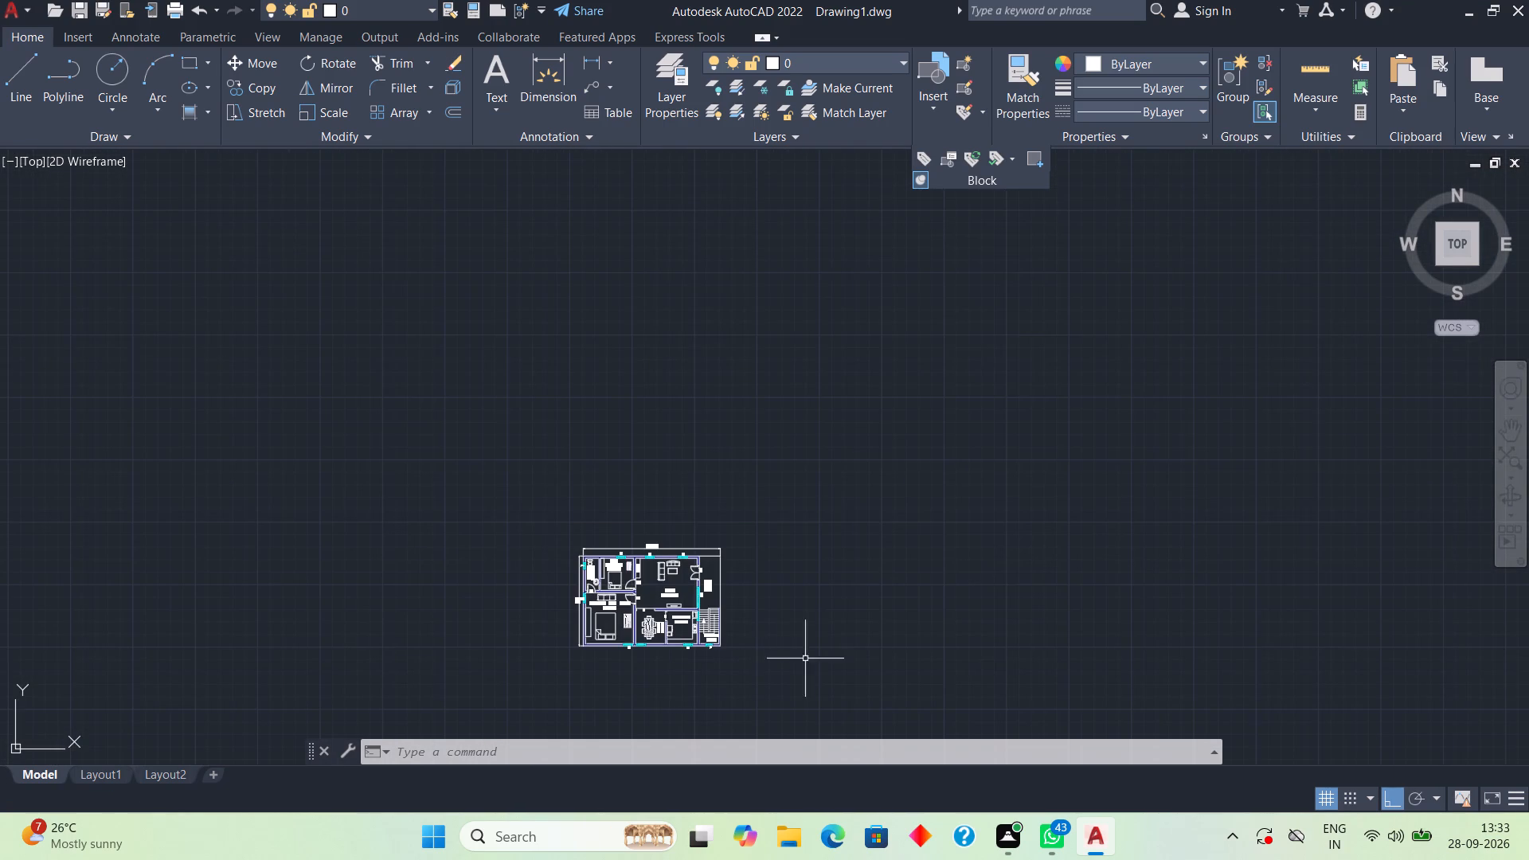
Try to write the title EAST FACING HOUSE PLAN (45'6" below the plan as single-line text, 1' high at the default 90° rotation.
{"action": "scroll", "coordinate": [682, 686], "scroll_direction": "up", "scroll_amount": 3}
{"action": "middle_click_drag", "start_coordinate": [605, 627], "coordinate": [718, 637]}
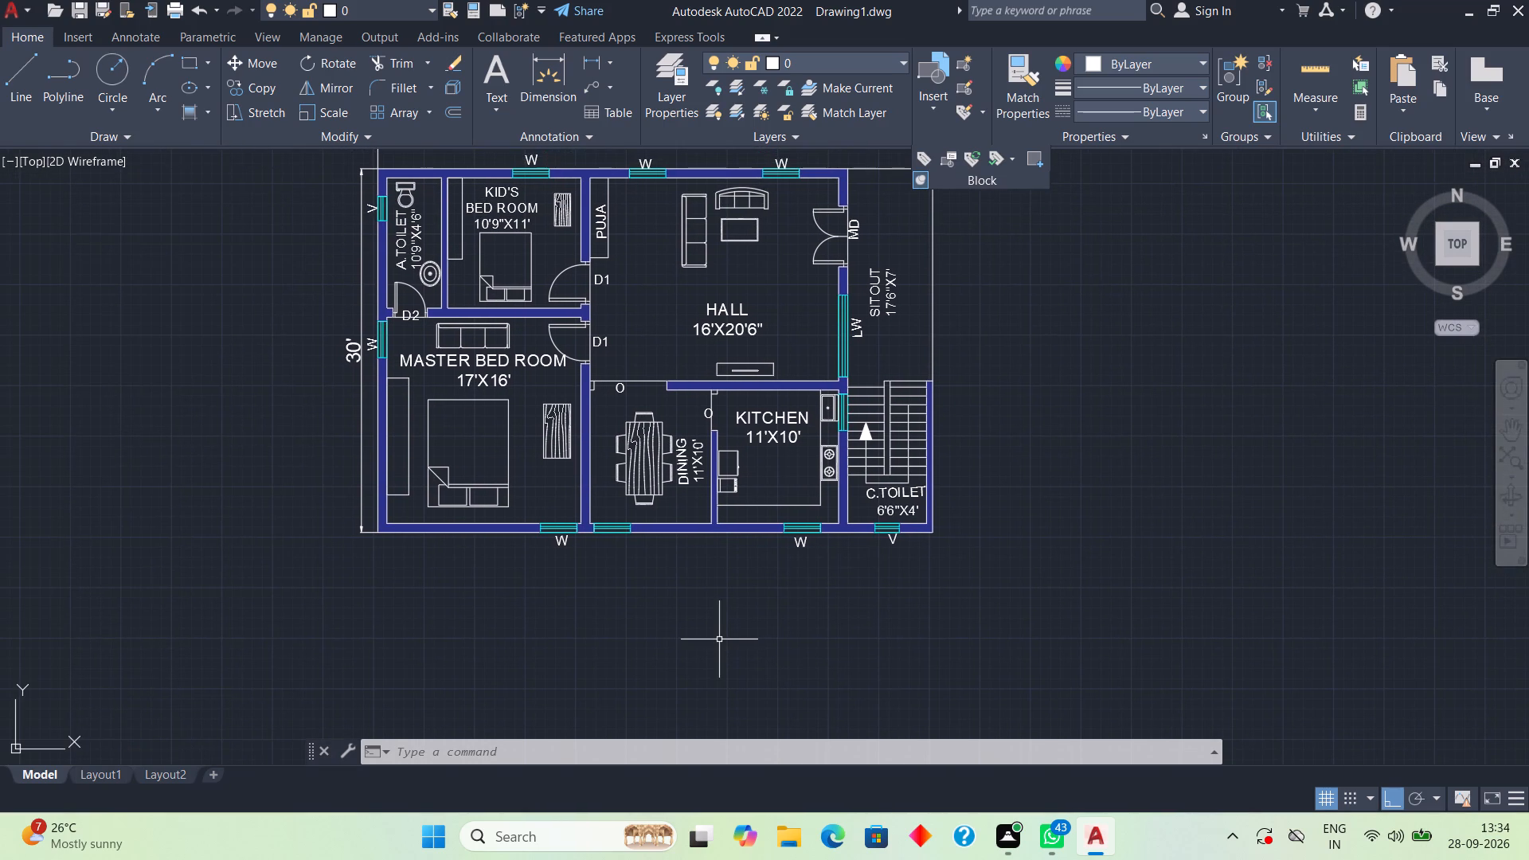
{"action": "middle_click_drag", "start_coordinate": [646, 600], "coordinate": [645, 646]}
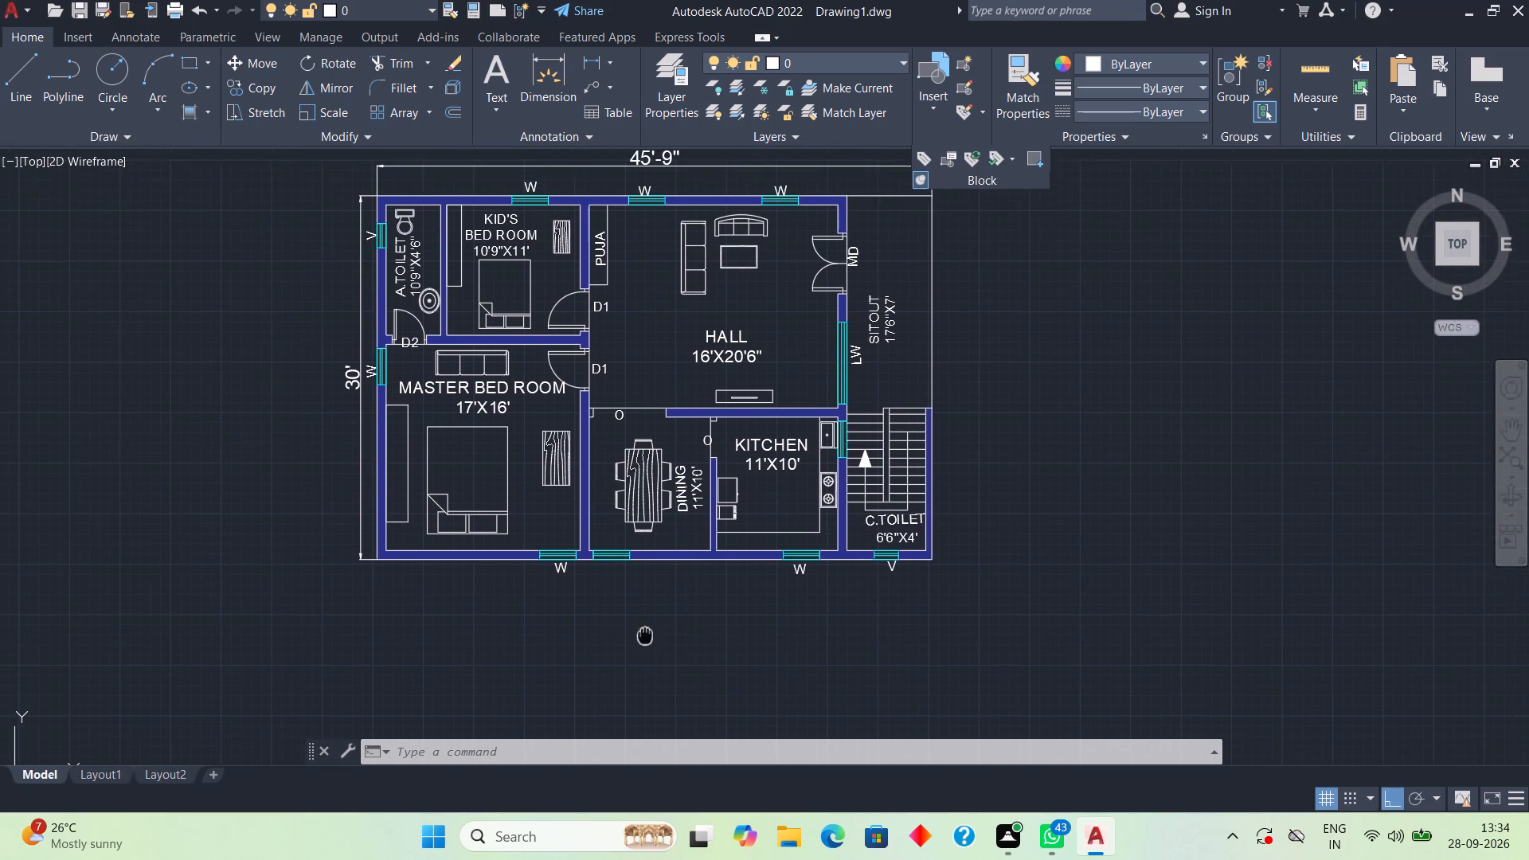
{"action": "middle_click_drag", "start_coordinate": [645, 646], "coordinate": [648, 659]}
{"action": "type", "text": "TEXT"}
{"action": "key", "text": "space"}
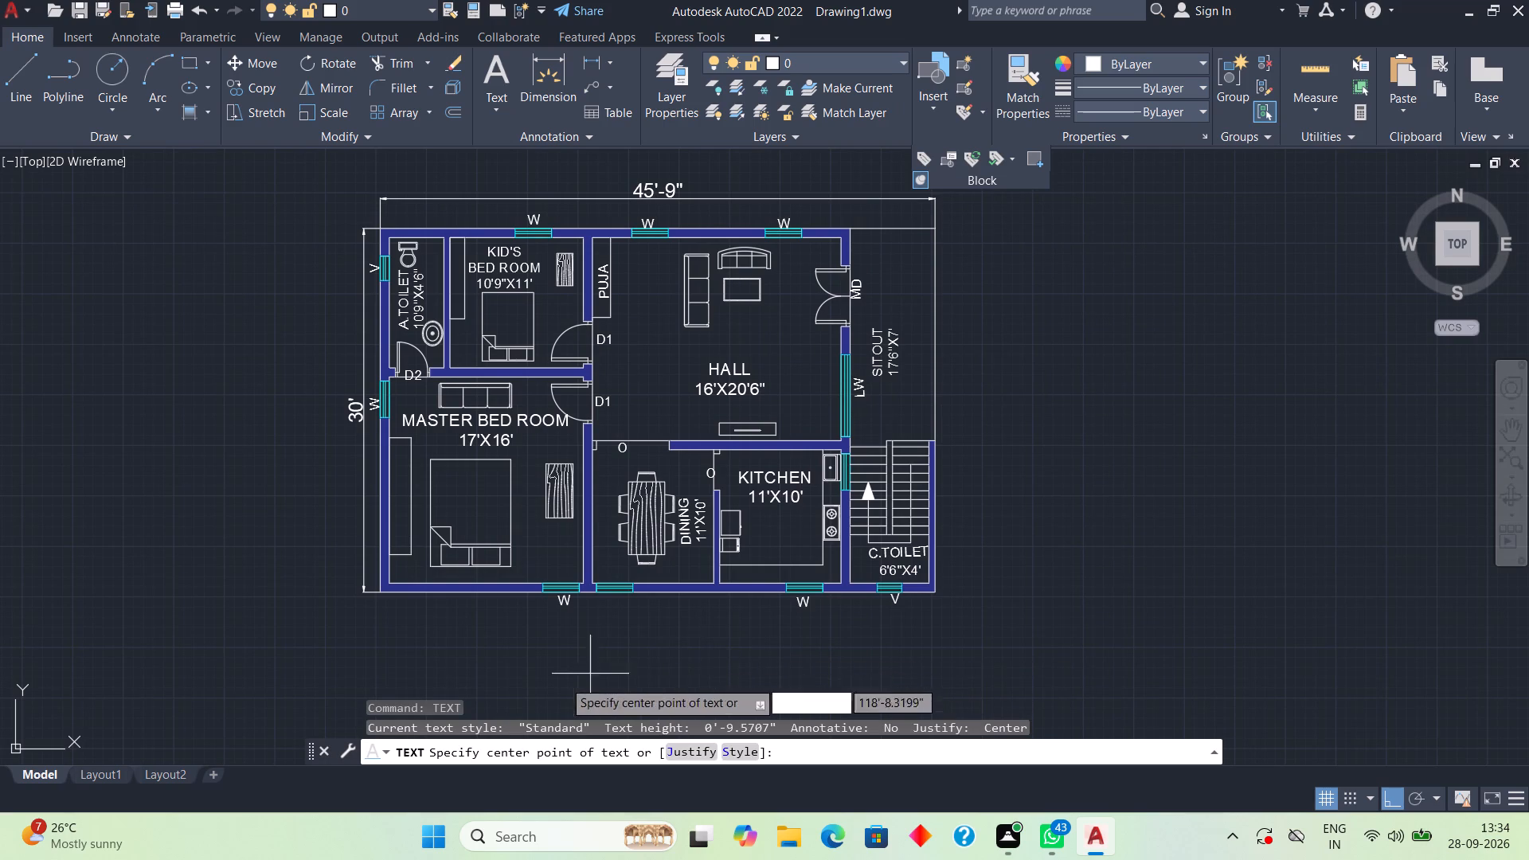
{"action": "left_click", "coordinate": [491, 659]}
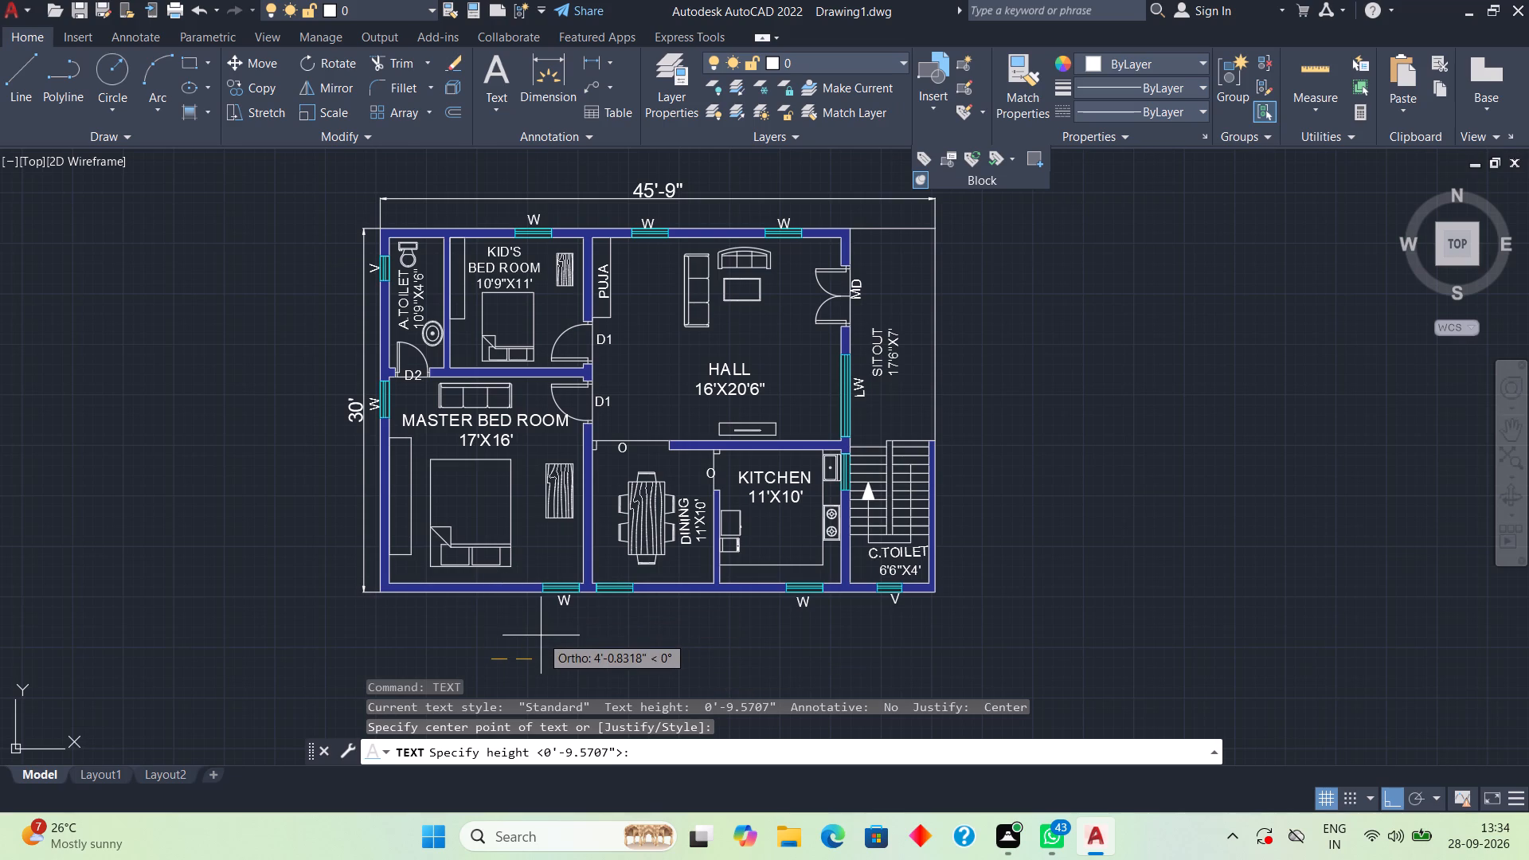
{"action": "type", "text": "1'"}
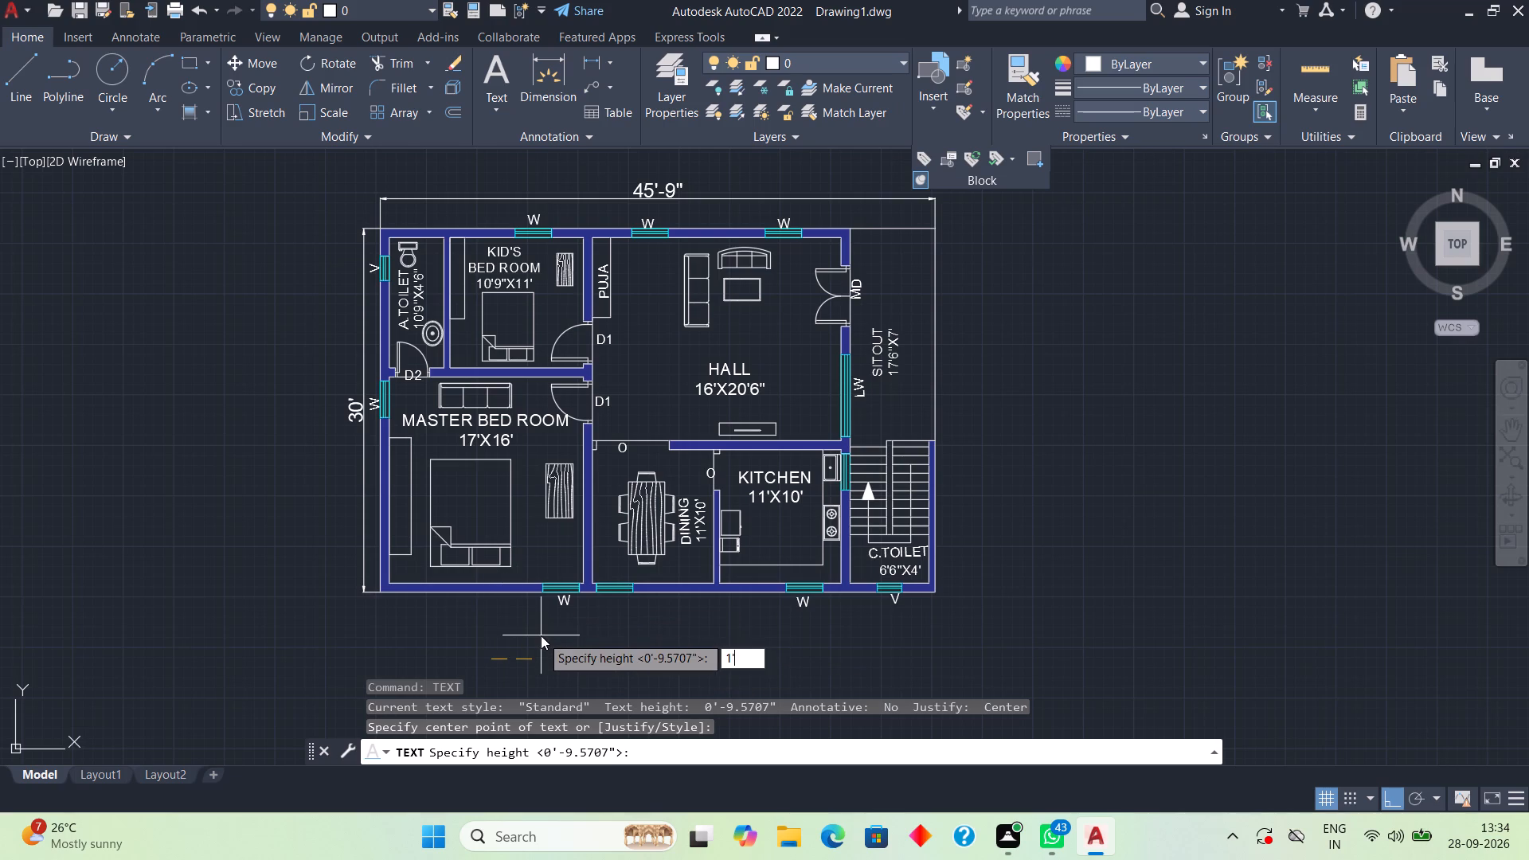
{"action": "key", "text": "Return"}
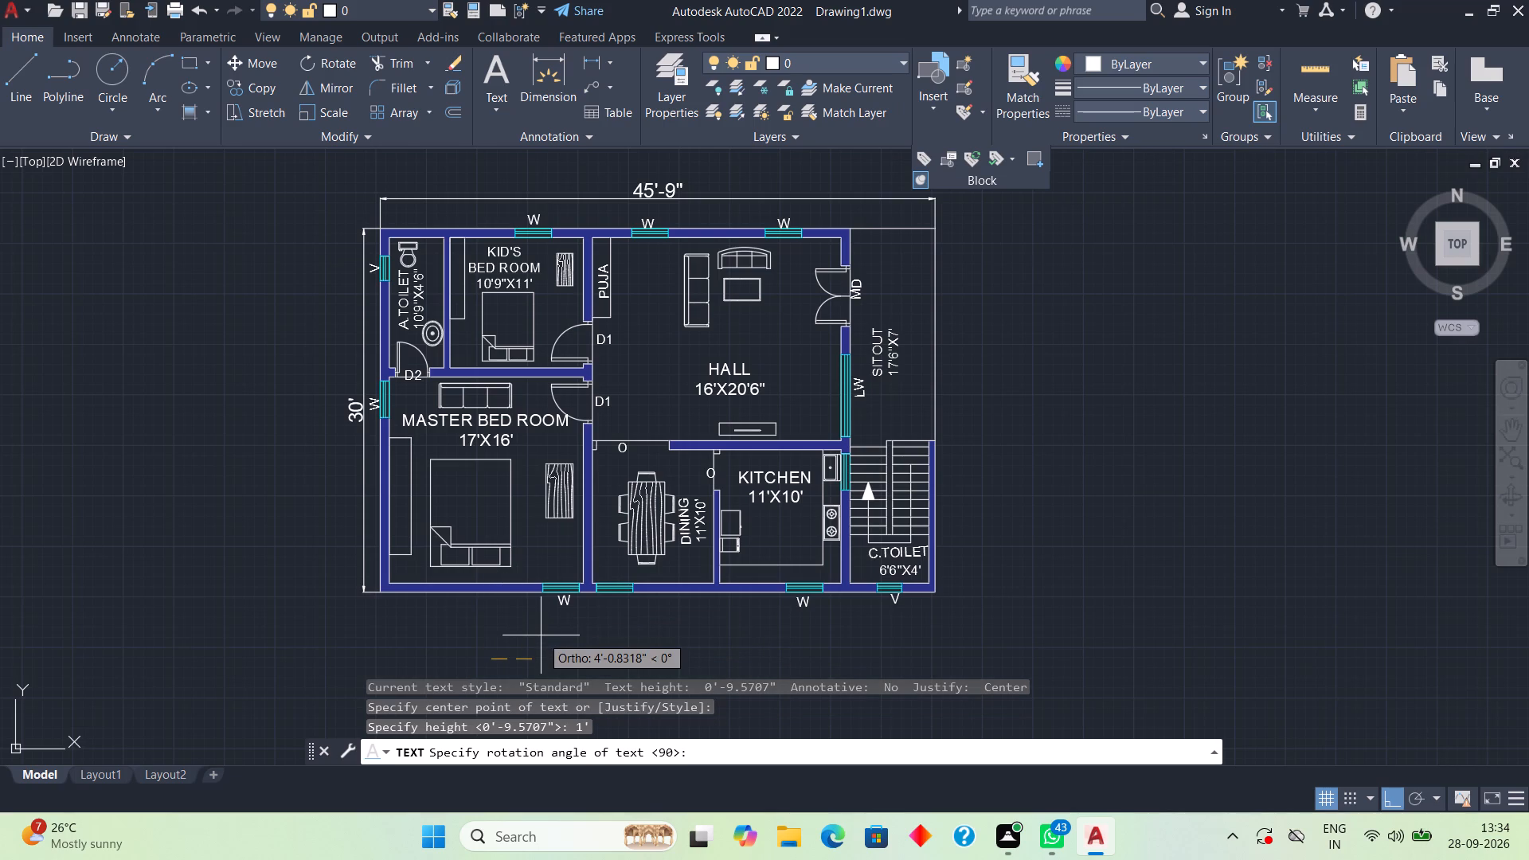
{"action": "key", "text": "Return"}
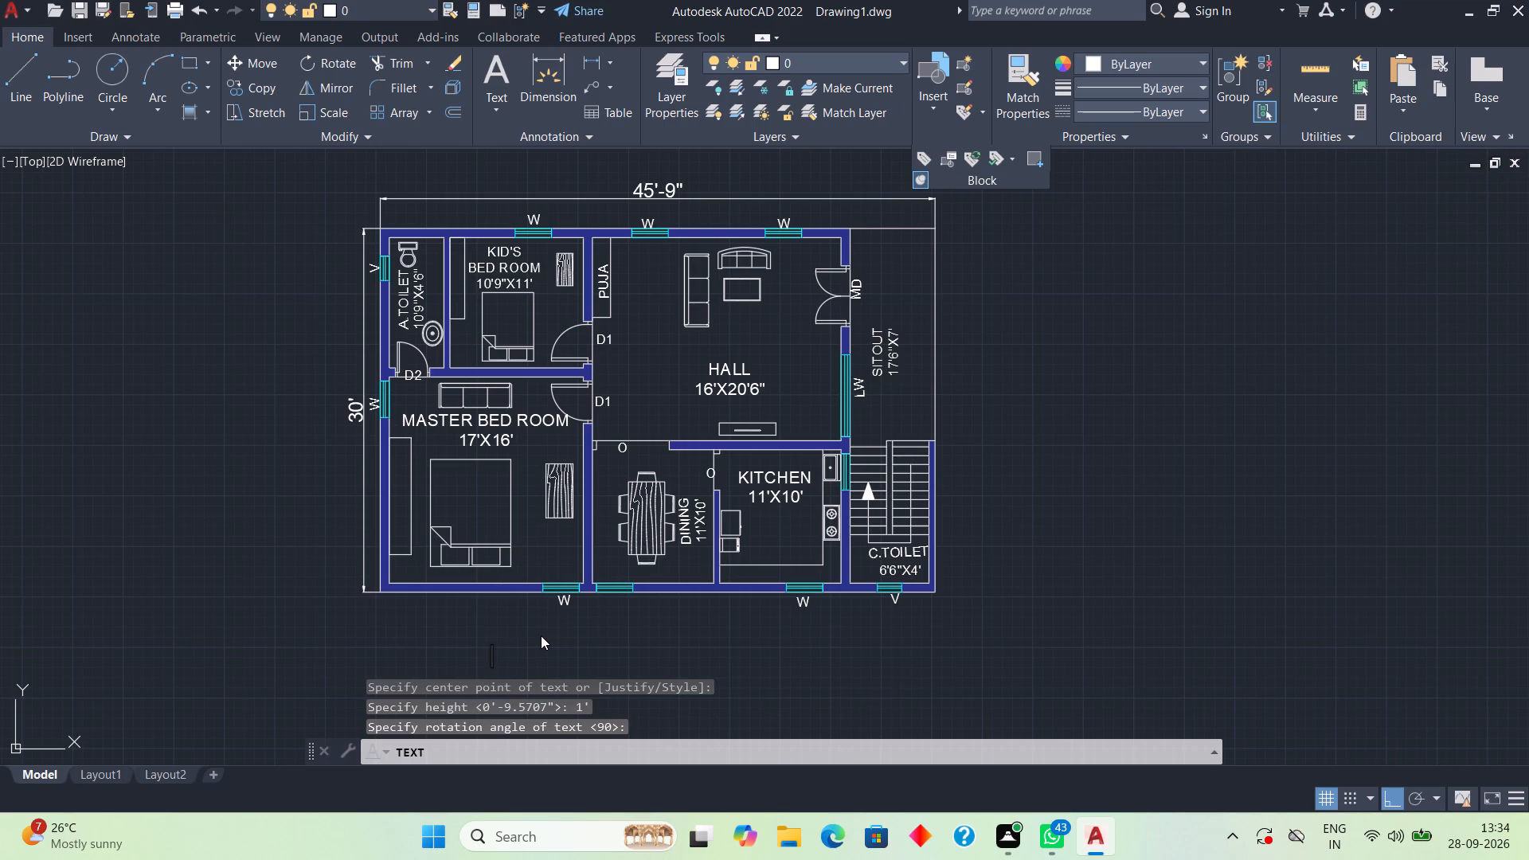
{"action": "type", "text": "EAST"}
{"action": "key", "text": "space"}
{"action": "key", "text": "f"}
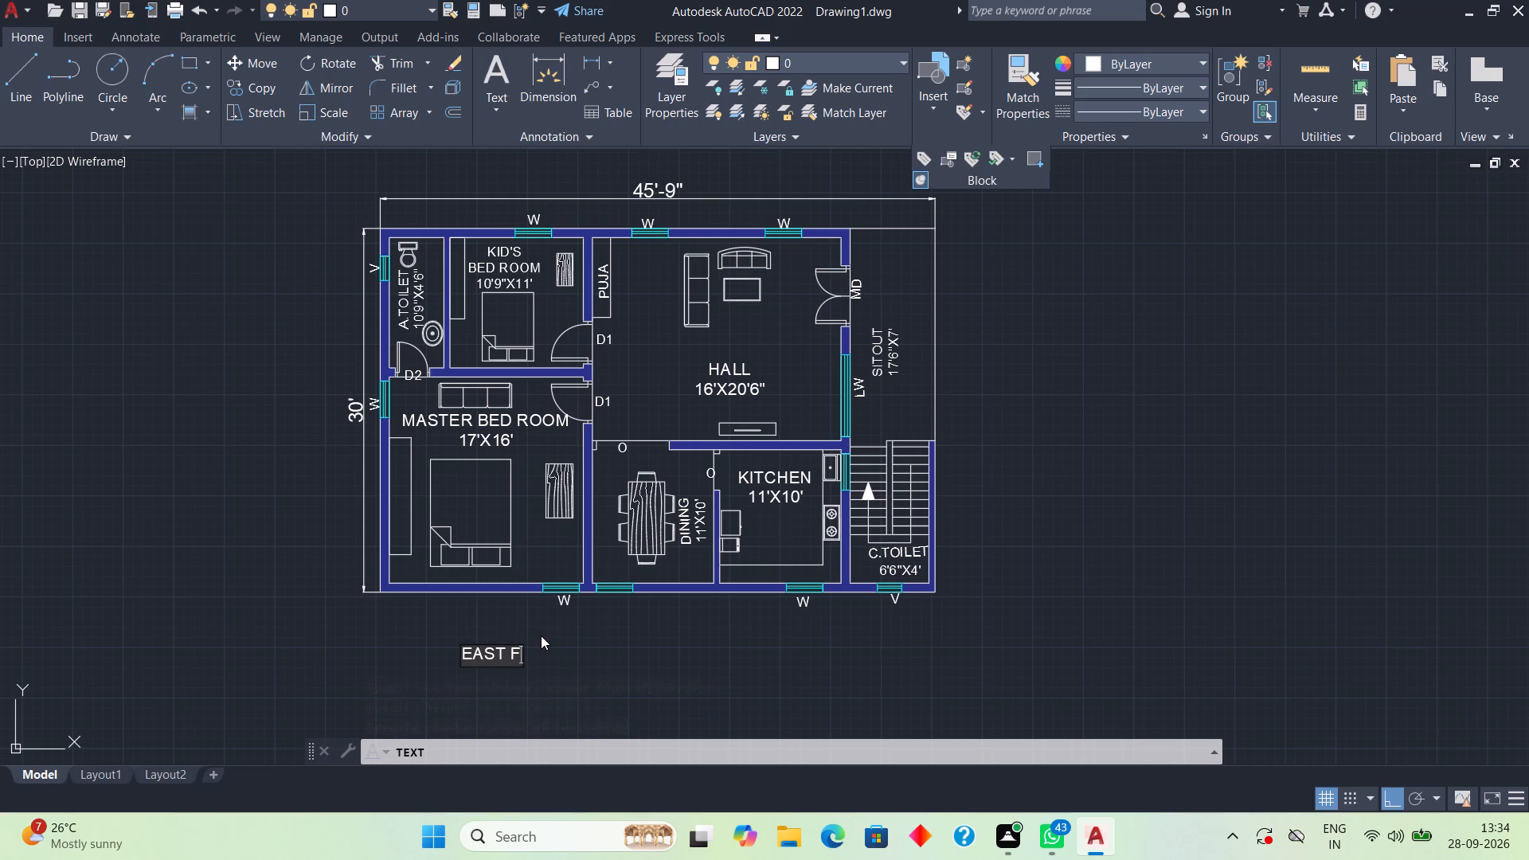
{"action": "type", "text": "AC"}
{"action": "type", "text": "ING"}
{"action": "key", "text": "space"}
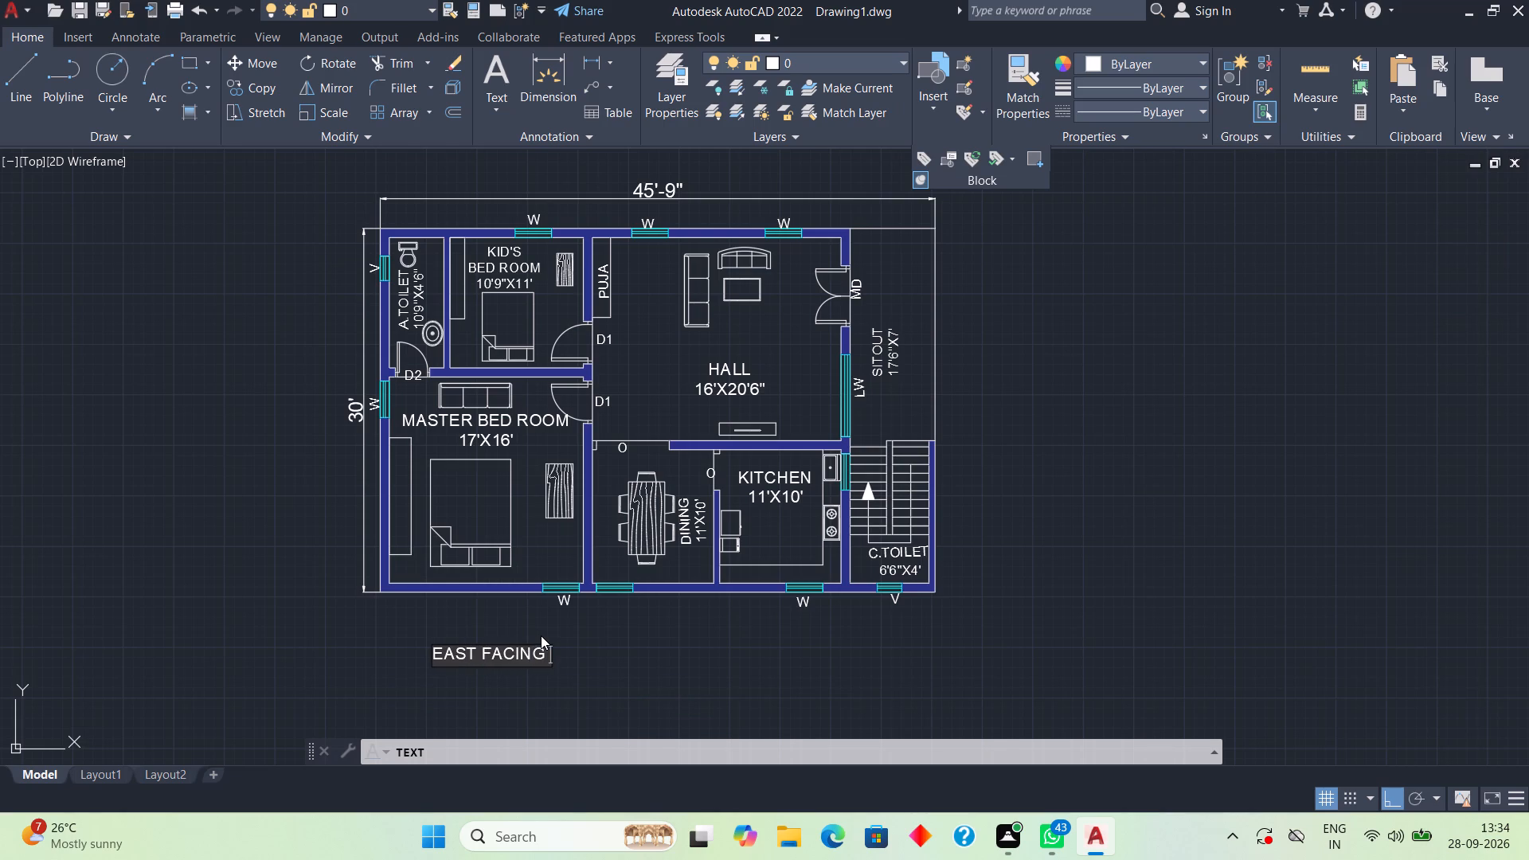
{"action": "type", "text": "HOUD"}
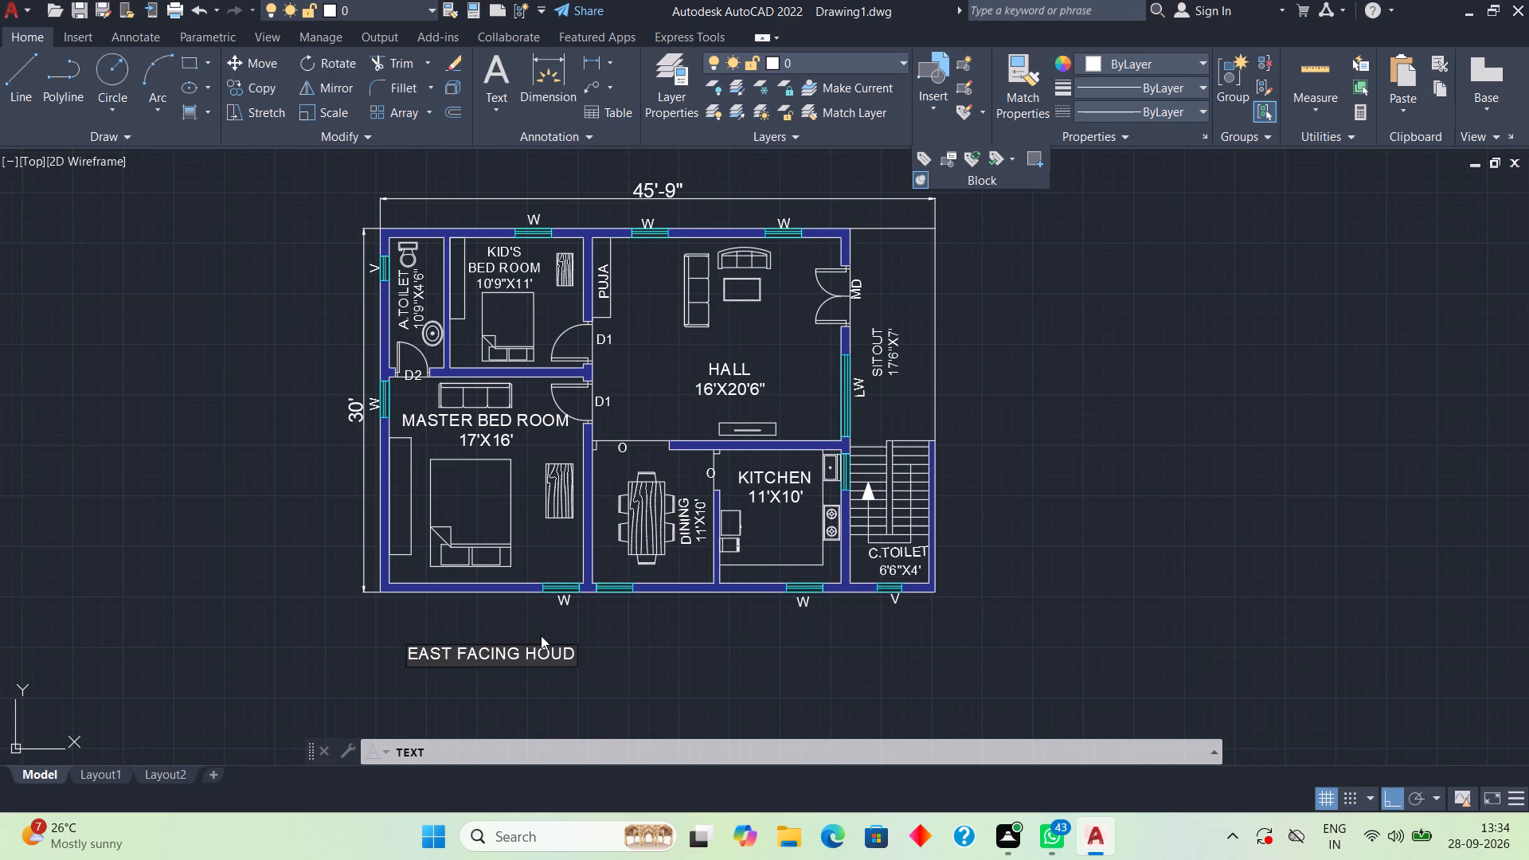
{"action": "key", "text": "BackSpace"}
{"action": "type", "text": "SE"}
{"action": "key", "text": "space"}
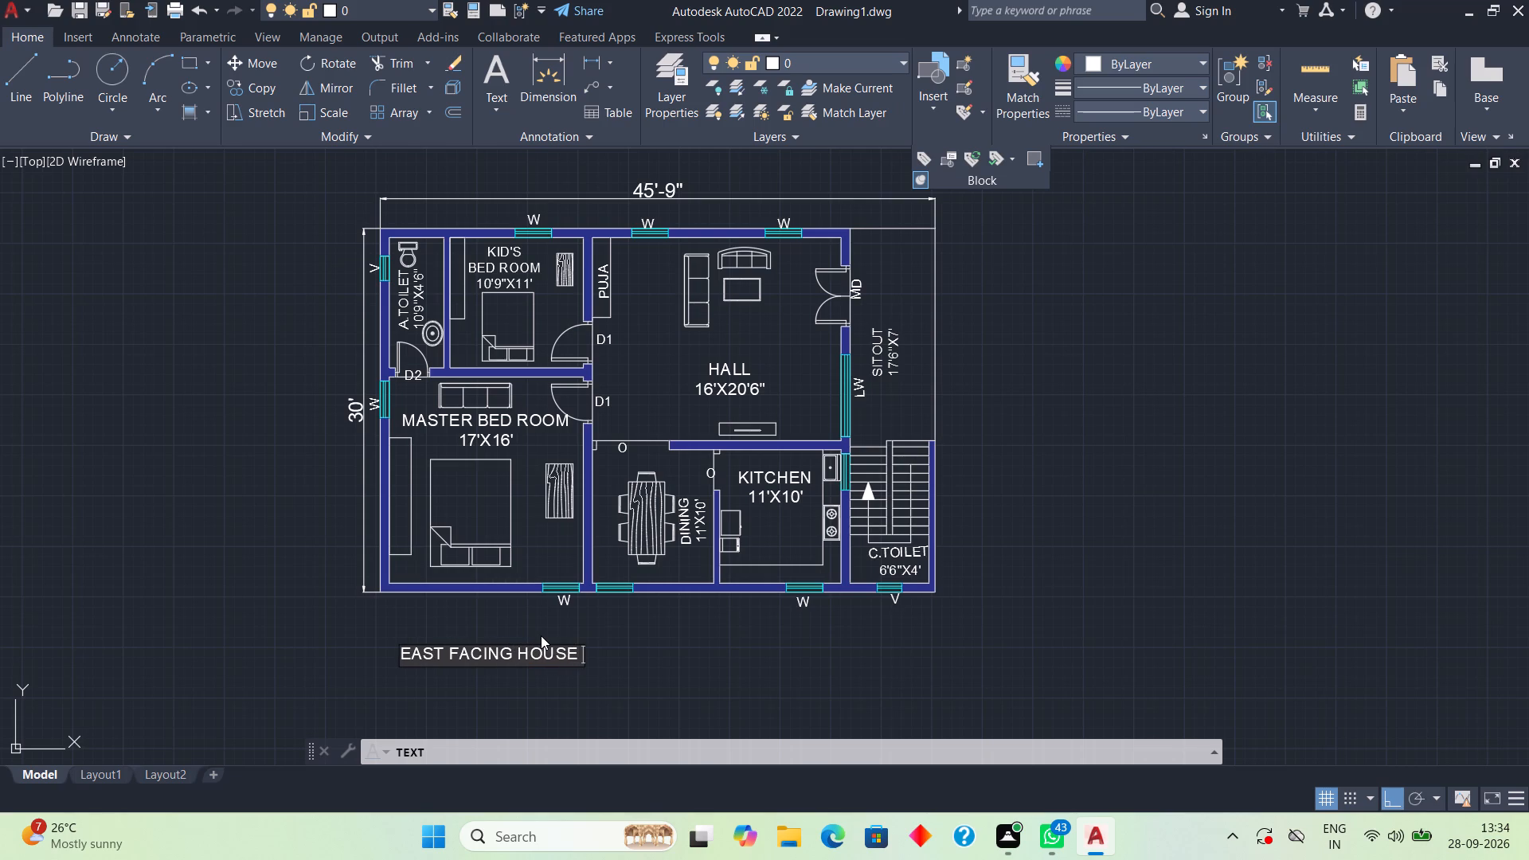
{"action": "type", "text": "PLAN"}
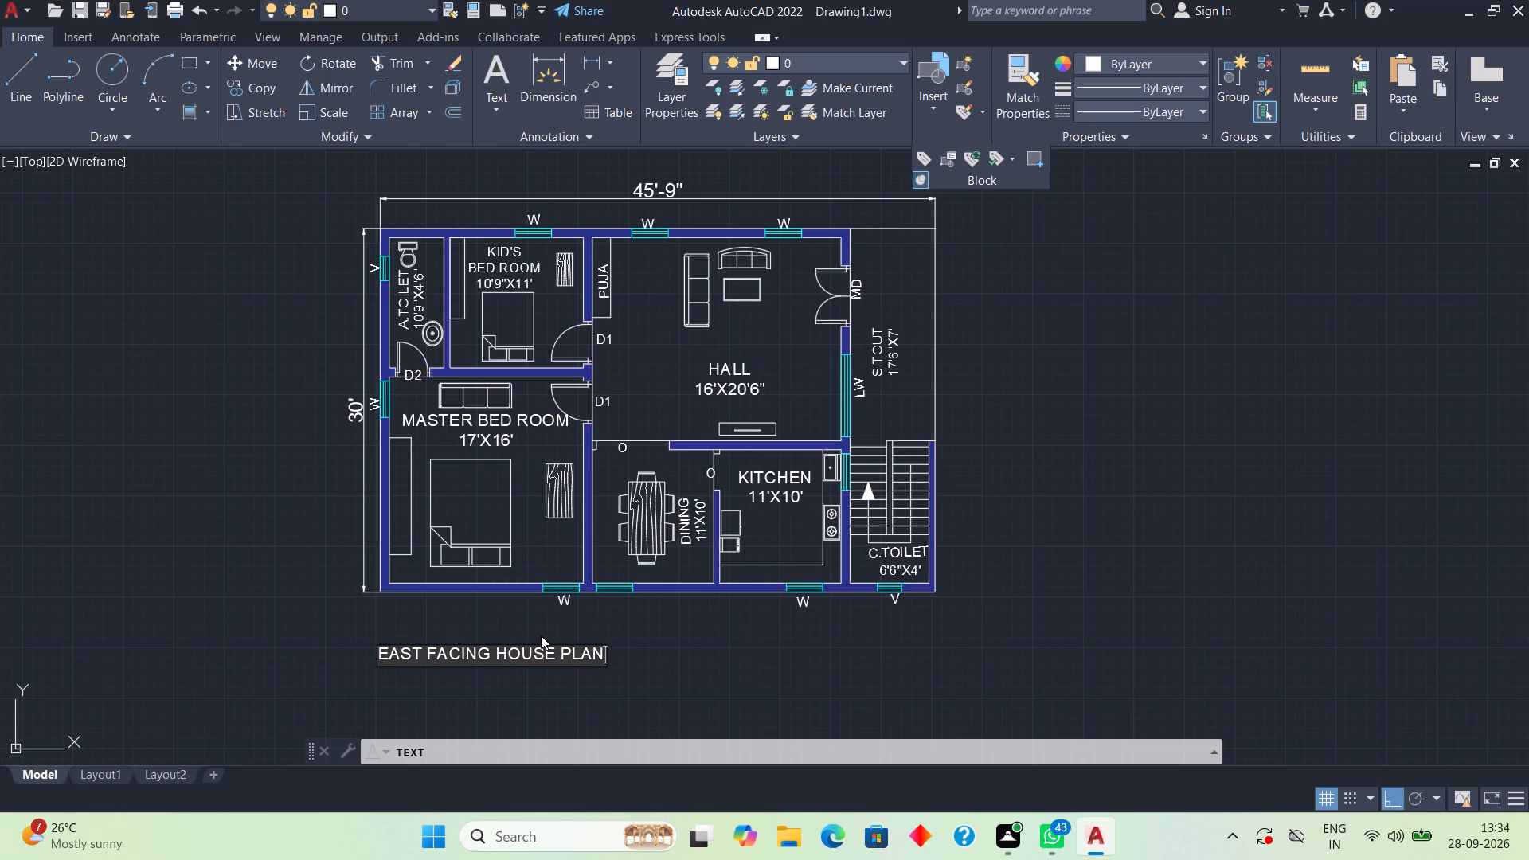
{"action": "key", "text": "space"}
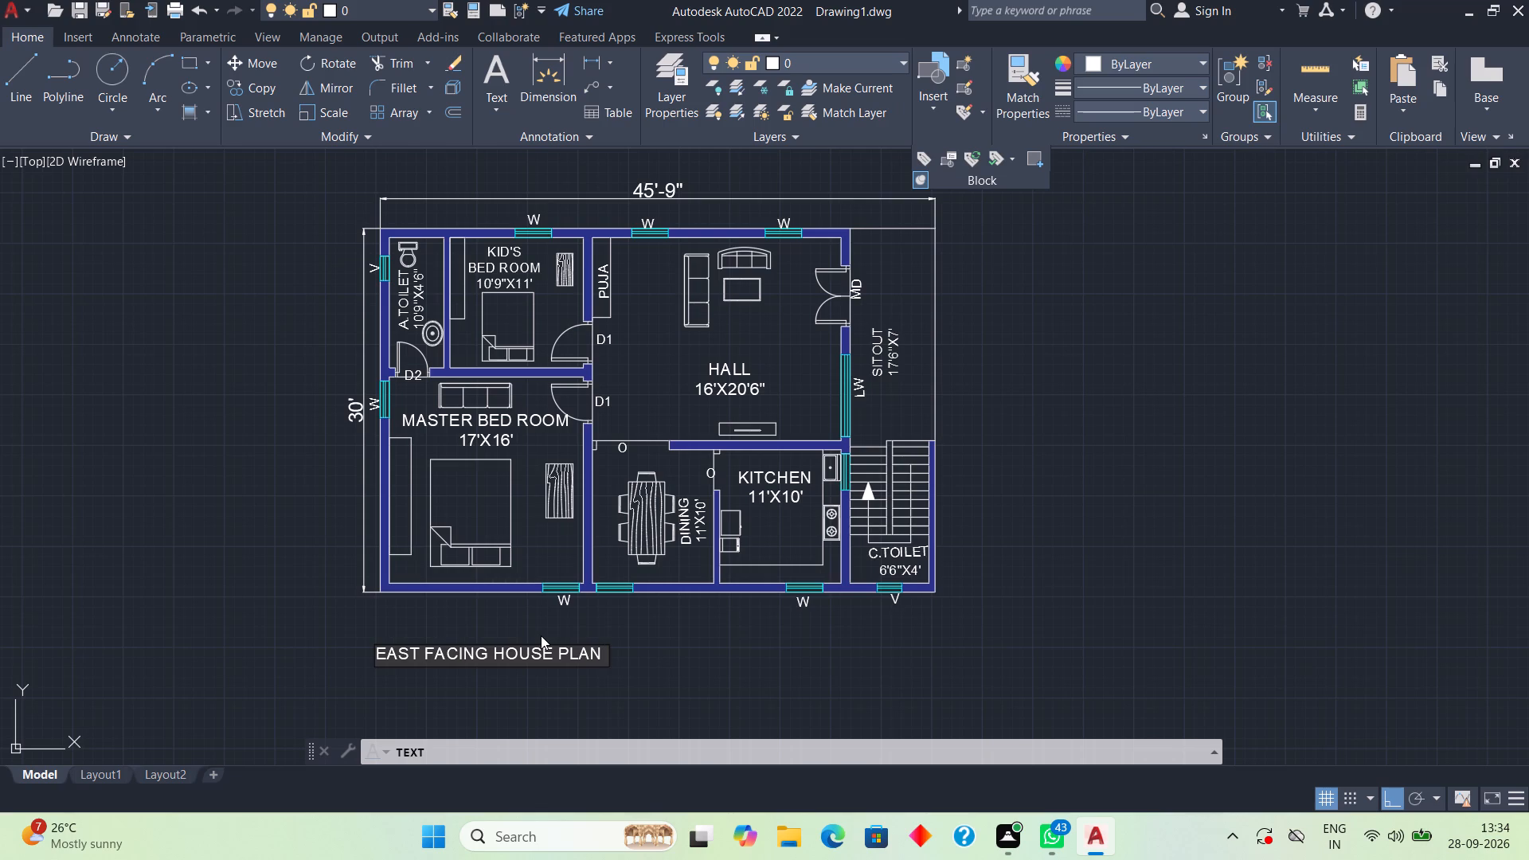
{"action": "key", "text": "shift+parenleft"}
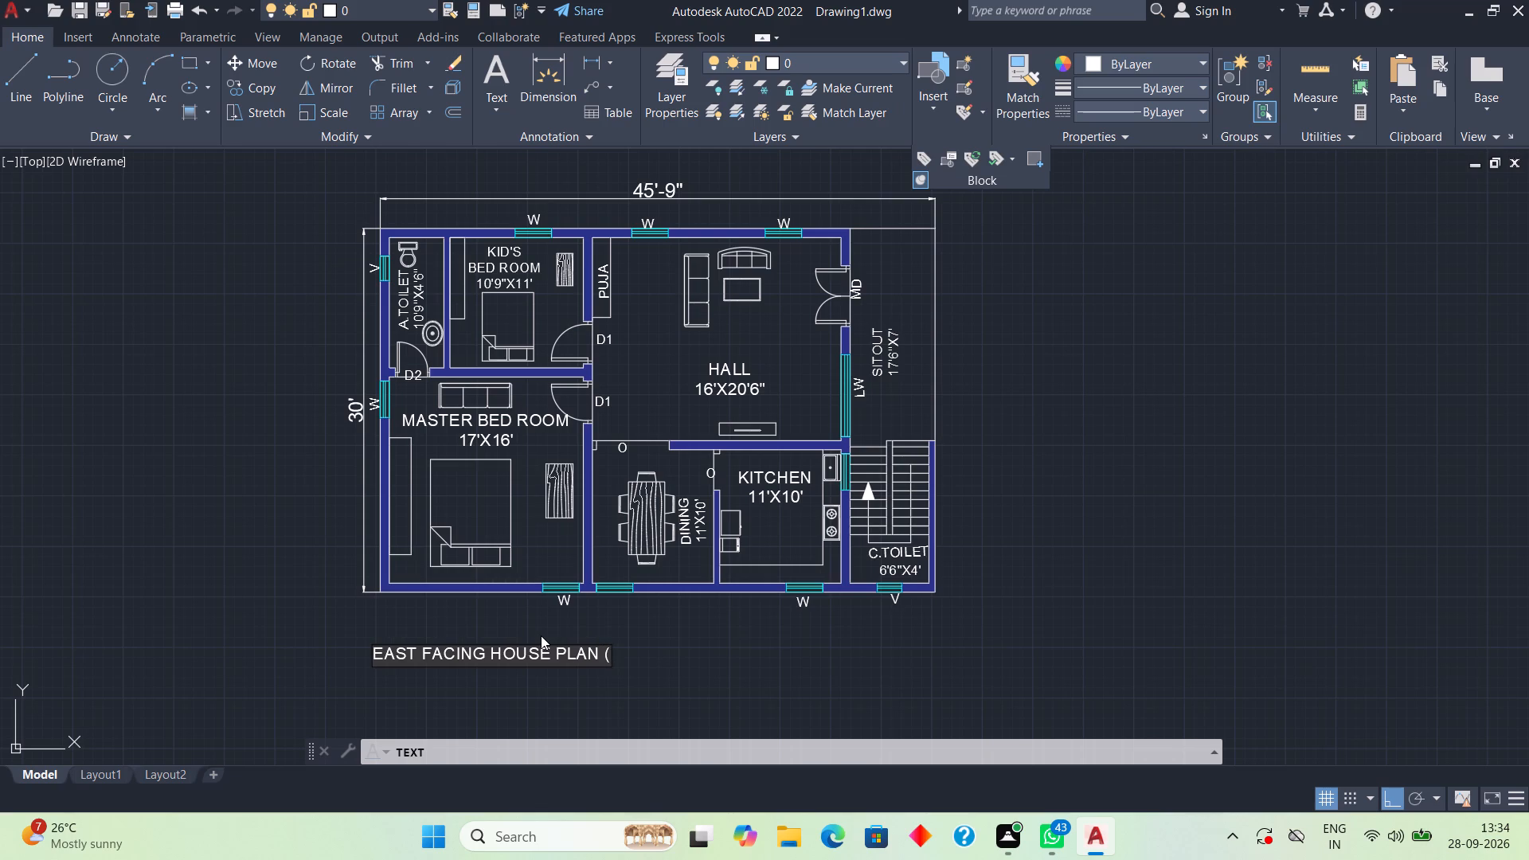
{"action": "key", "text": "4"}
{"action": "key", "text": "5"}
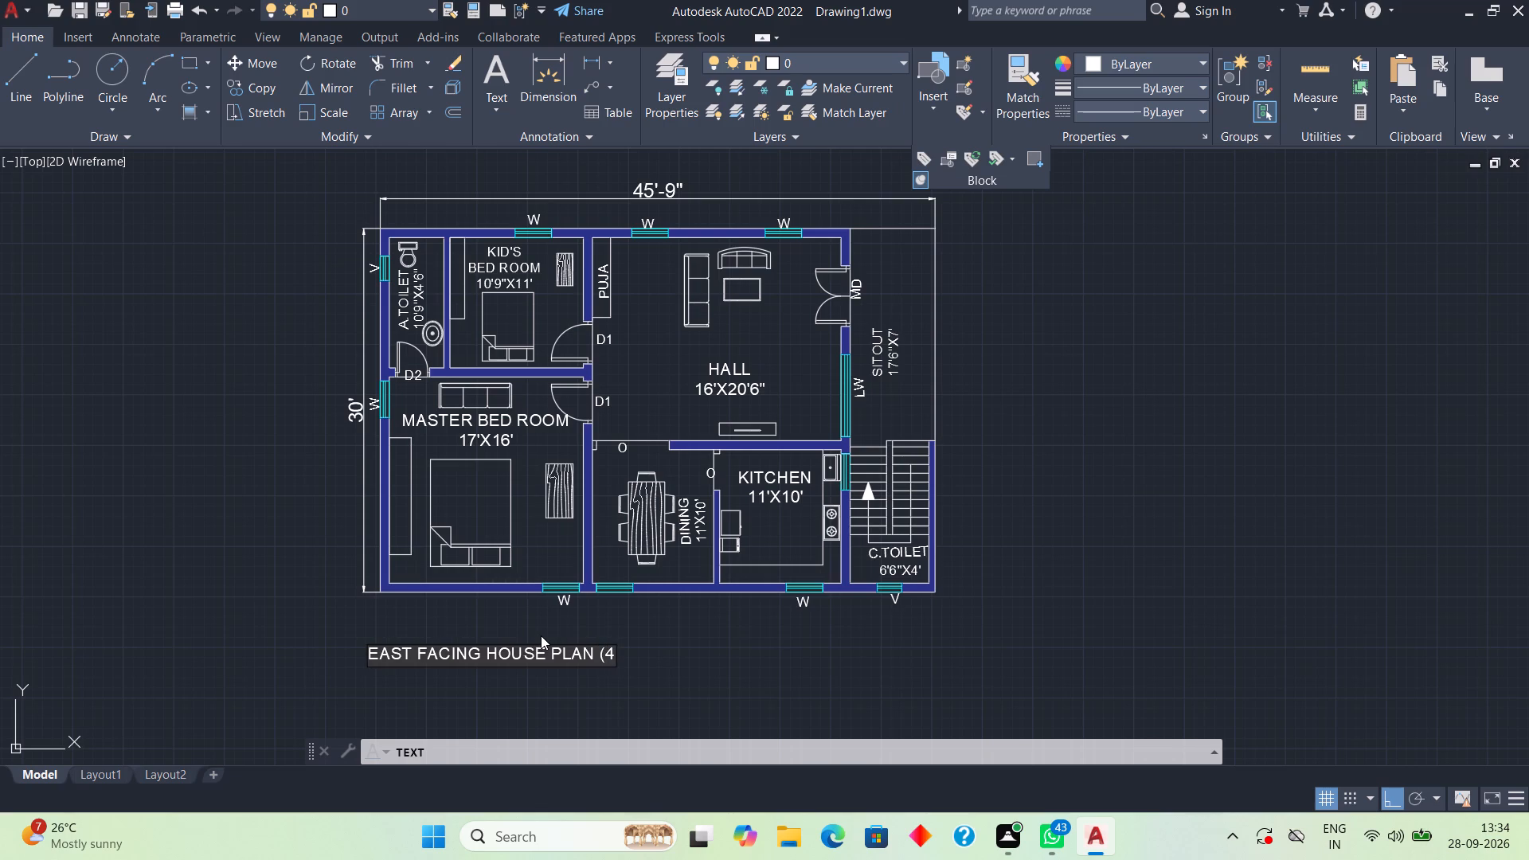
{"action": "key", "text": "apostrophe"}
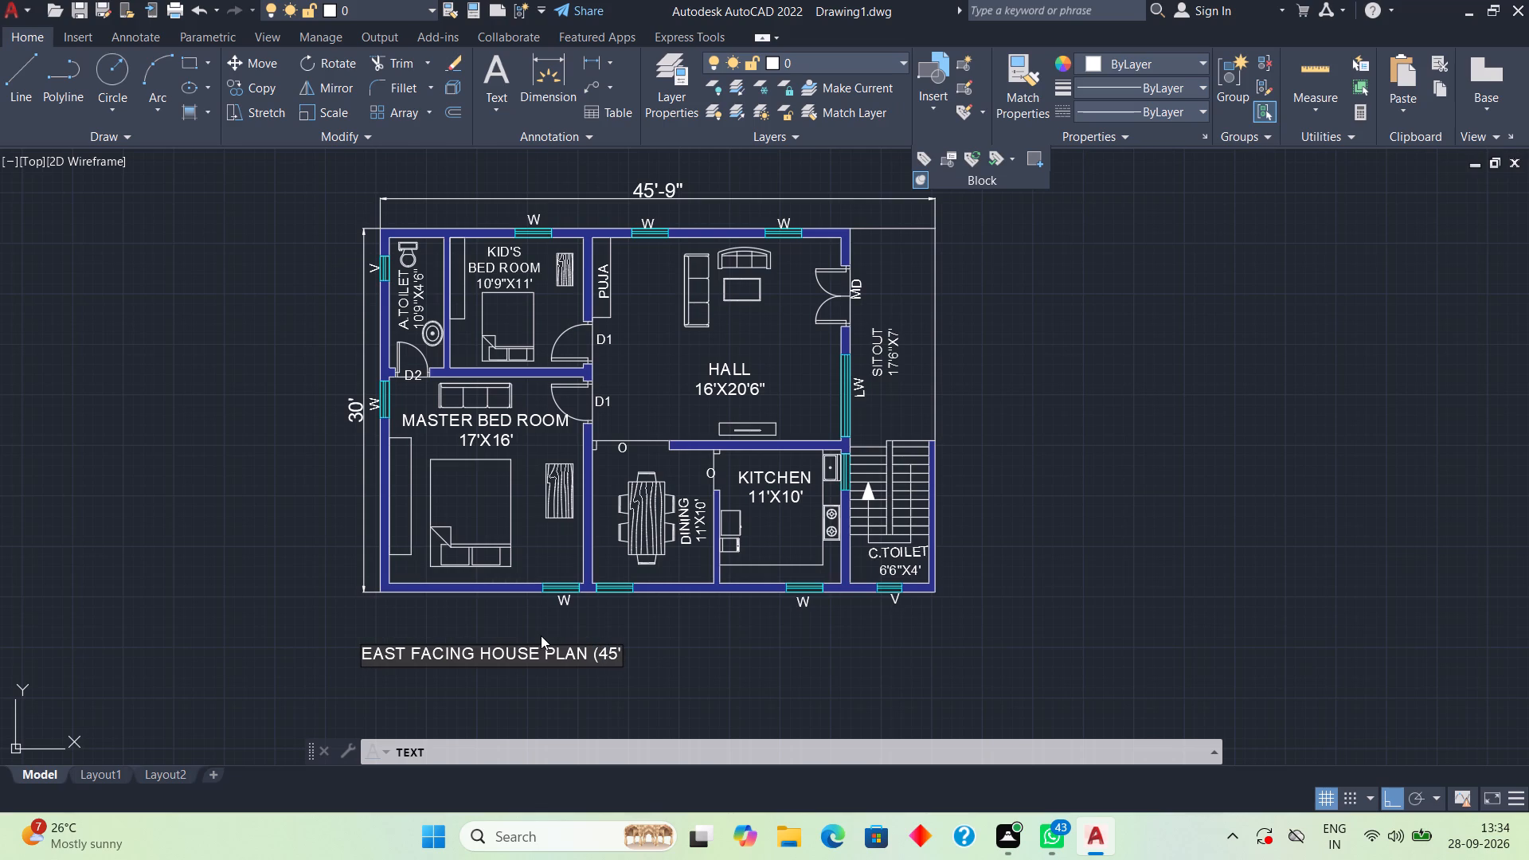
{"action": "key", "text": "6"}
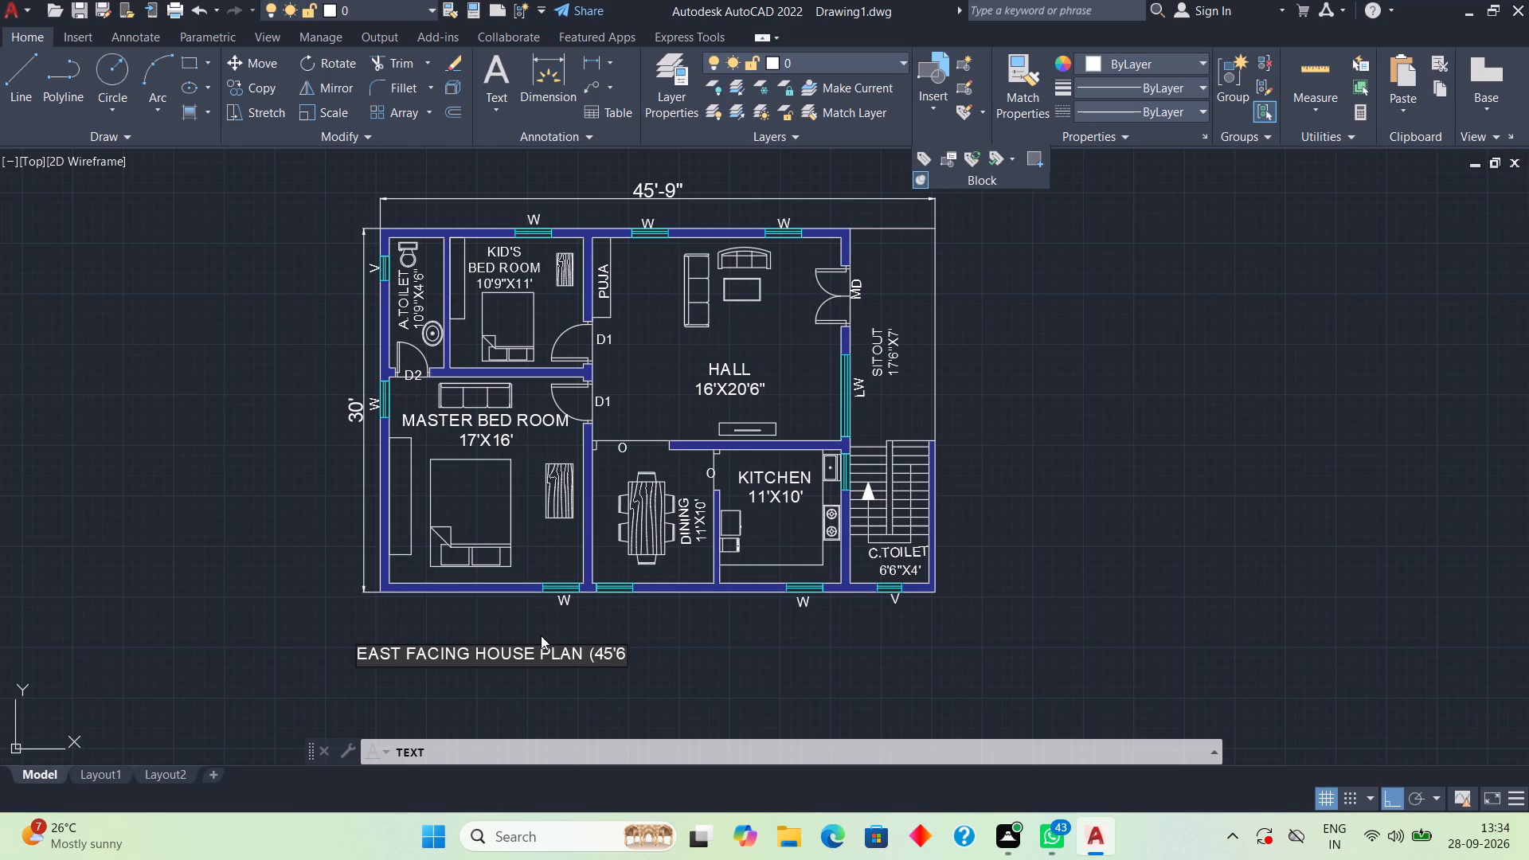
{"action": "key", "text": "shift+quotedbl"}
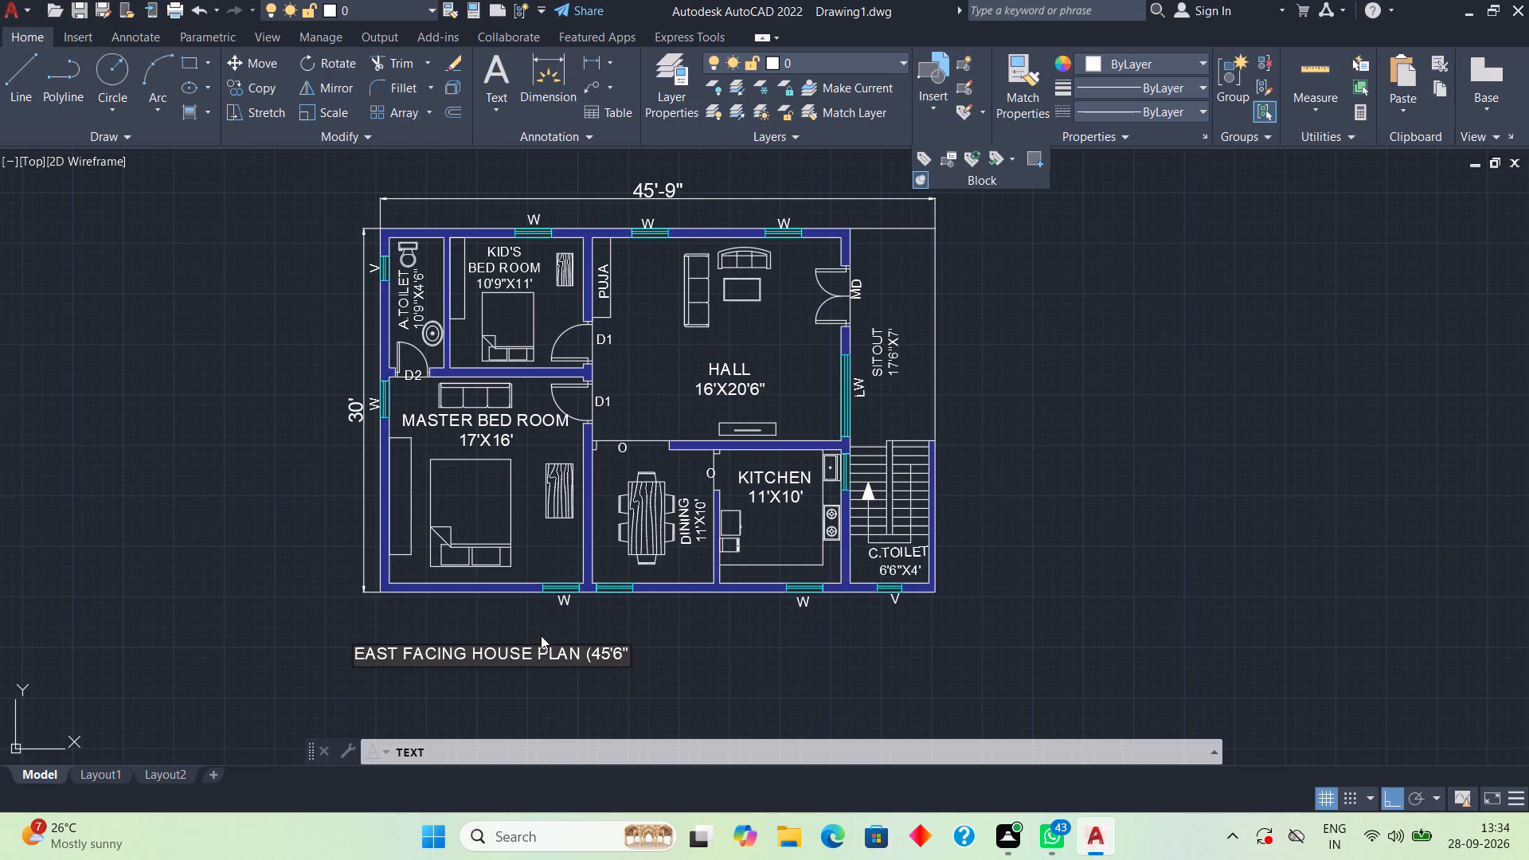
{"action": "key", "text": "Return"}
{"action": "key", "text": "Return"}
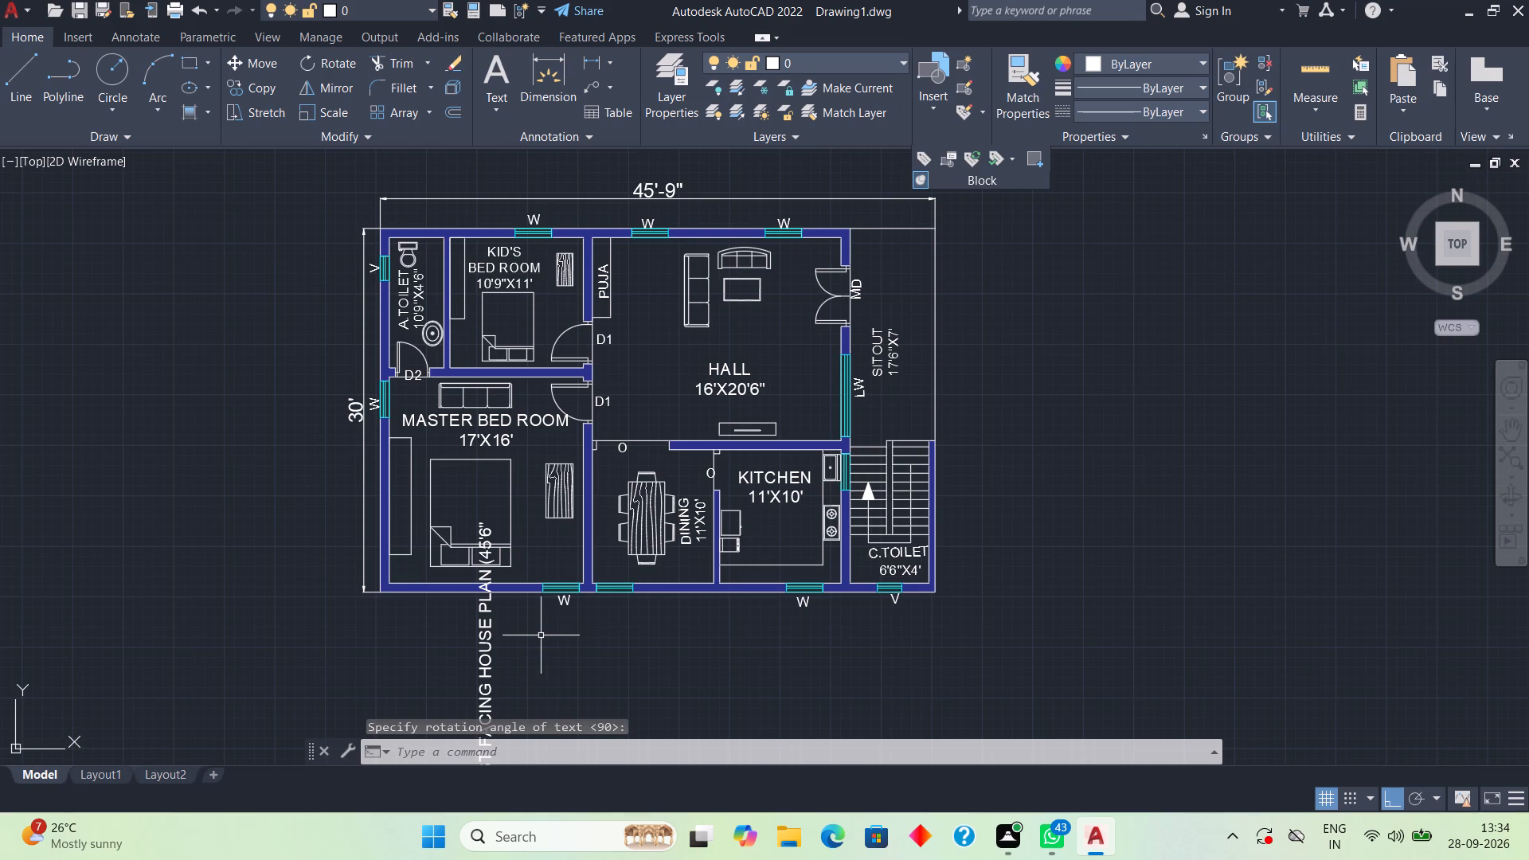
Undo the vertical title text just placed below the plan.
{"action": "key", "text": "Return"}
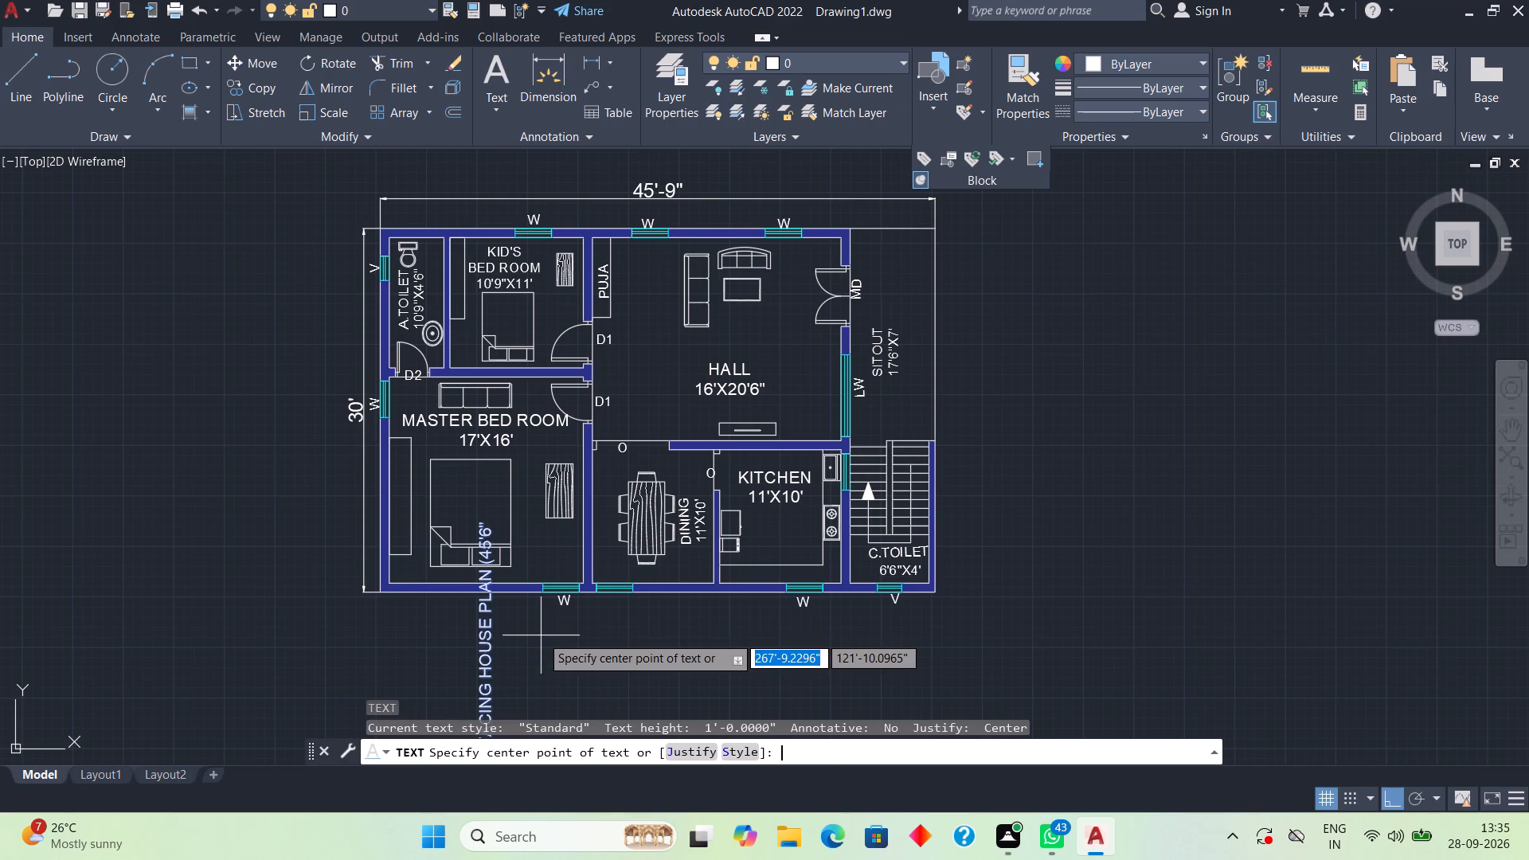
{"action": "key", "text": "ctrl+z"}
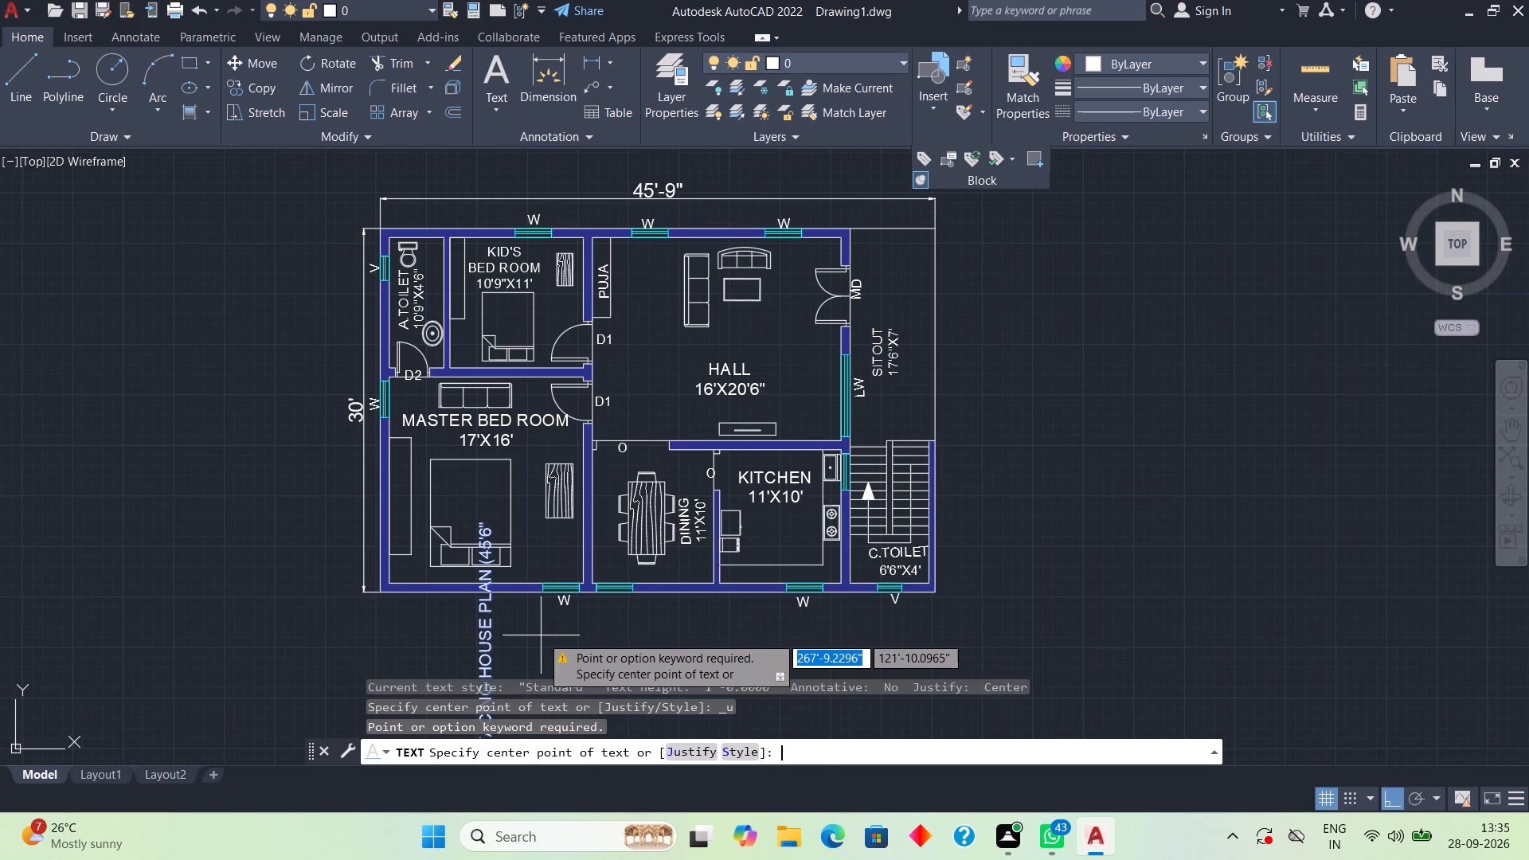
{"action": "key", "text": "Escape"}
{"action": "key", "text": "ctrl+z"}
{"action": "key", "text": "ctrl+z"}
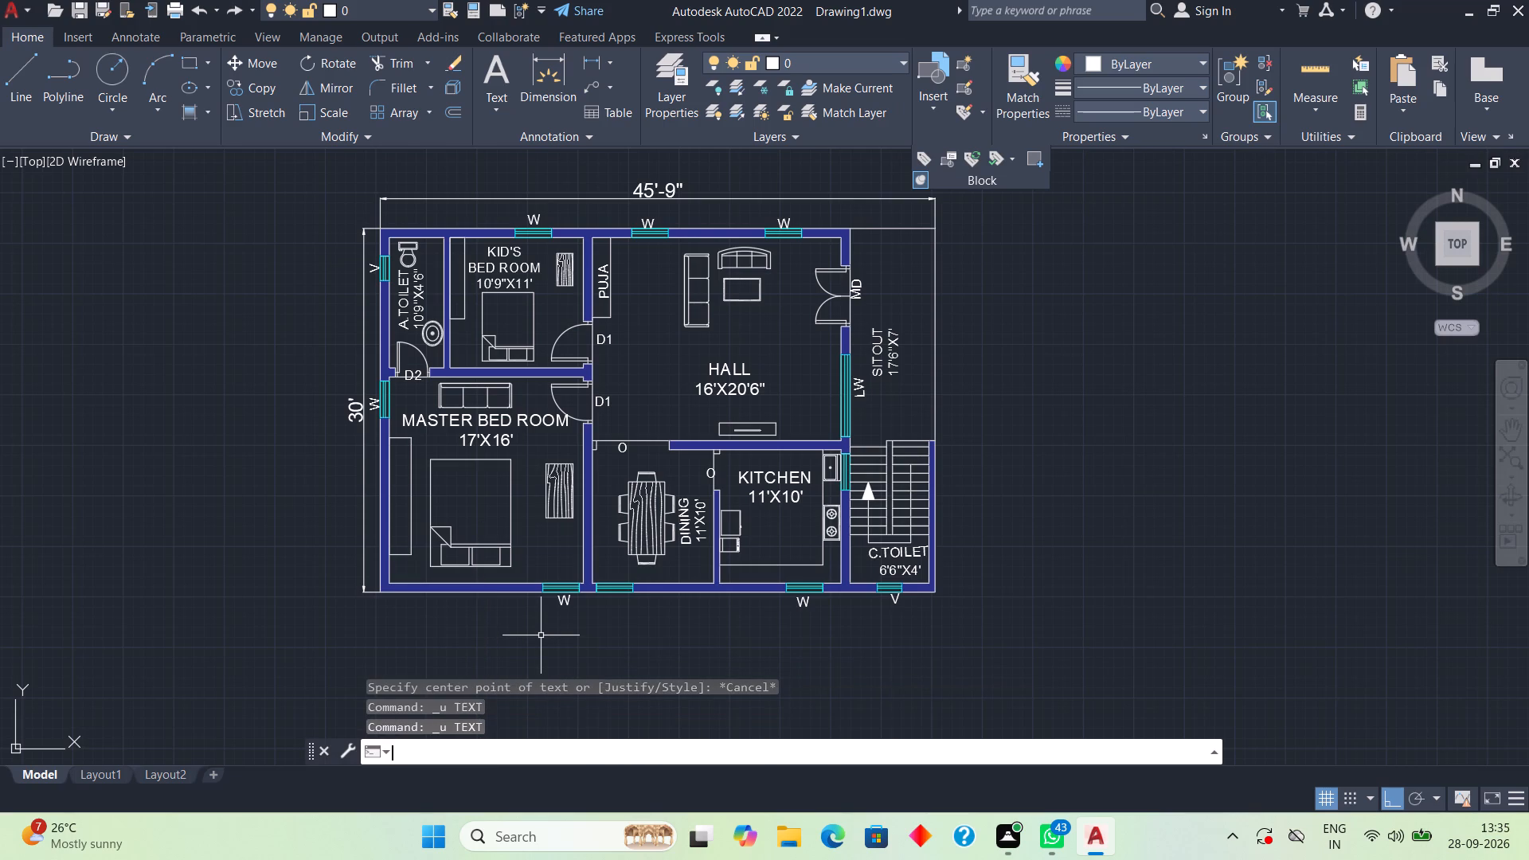
Write the single-line title EAST FACING HOUSE PLAN (45'9"X30') below the plan, 1' high at the default 90° rotation.
{"action": "scroll", "coordinate": [1406, 420], "scroll_direction": "down", "scroll_amount": 2}
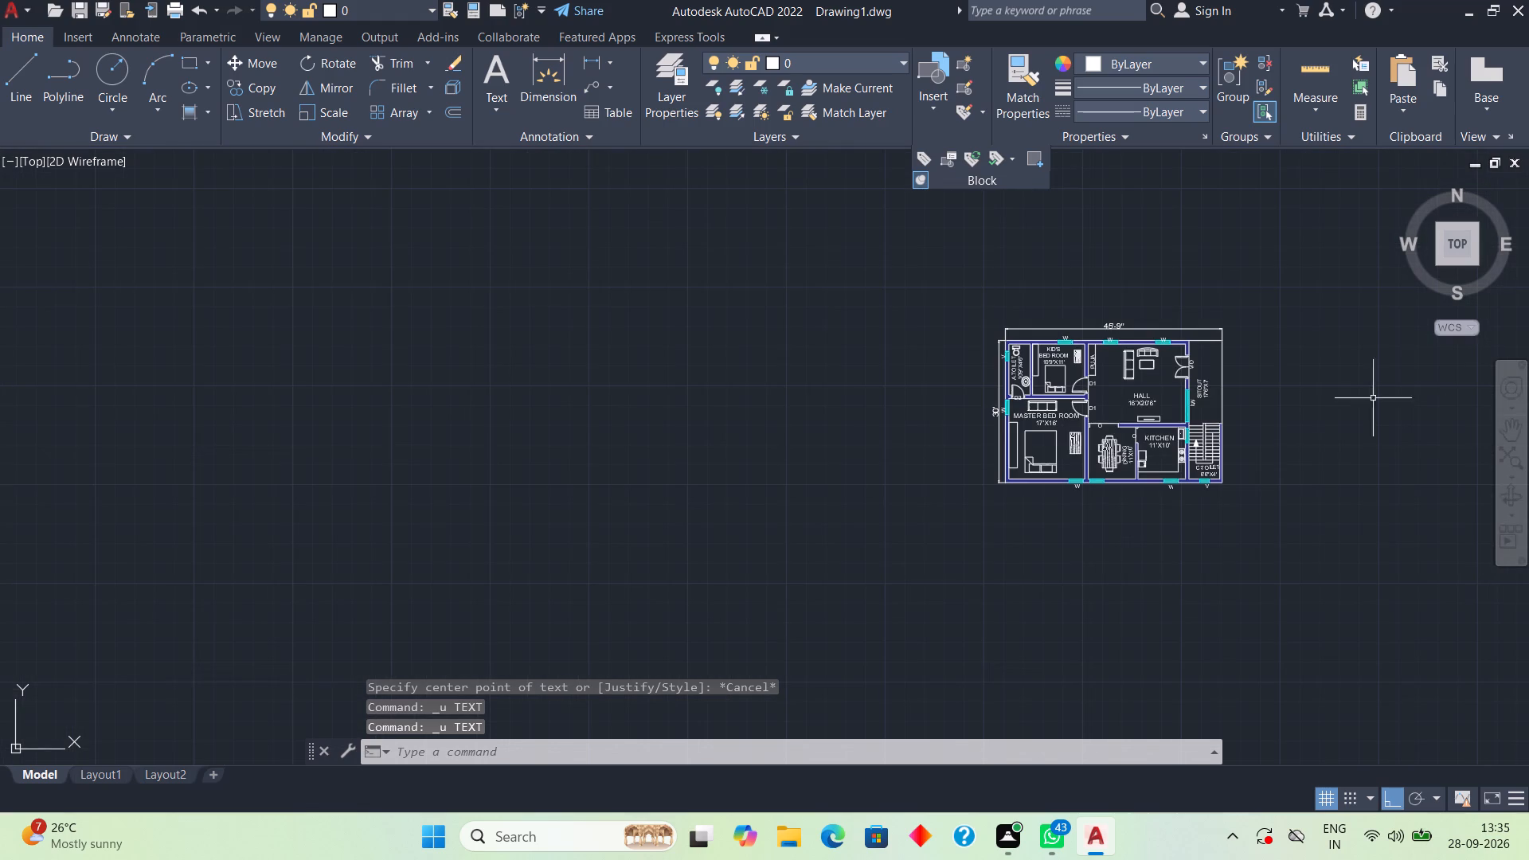
{"action": "scroll", "coordinate": [1262, 515], "scroll_direction": "down", "scroll_amount": 3}
{"action": "scroll", "coordinate": [1239, 580], "scroll_direction": "up", "scroll_amount": 5}
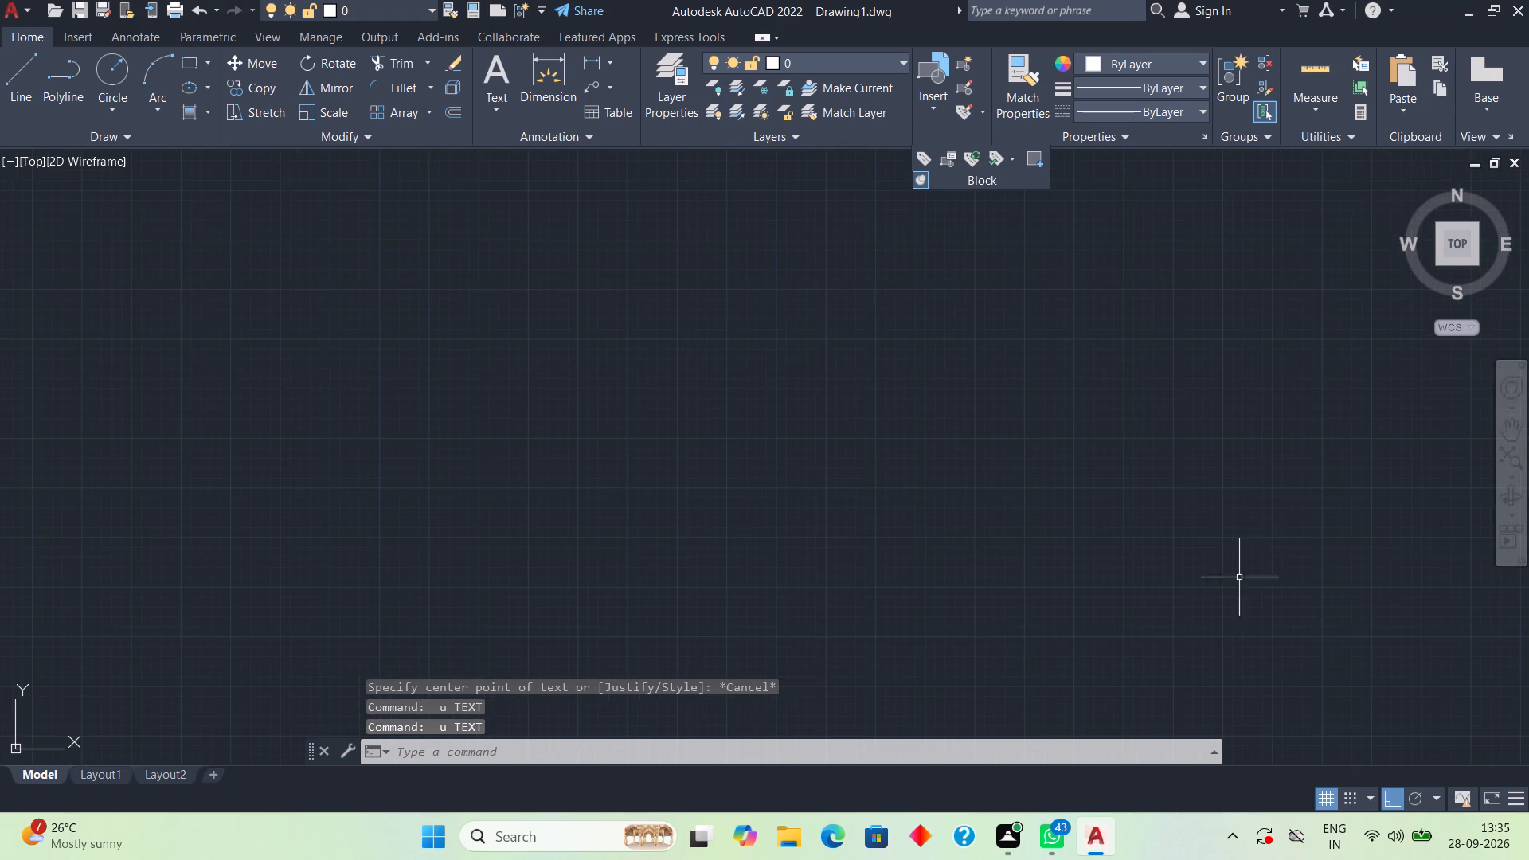
{"action": "middle_click_drag", "start_coordinate": [1159, 511], "coordinate": [842, 827]}
{"action": "middle_click_drag", "start_coordinate": [774, 404], "coordinate": [721, 760]}
{"action": "scroll", "coordinate": [723, 659], "scroll_direction": "down", "scroll_amount": 1}
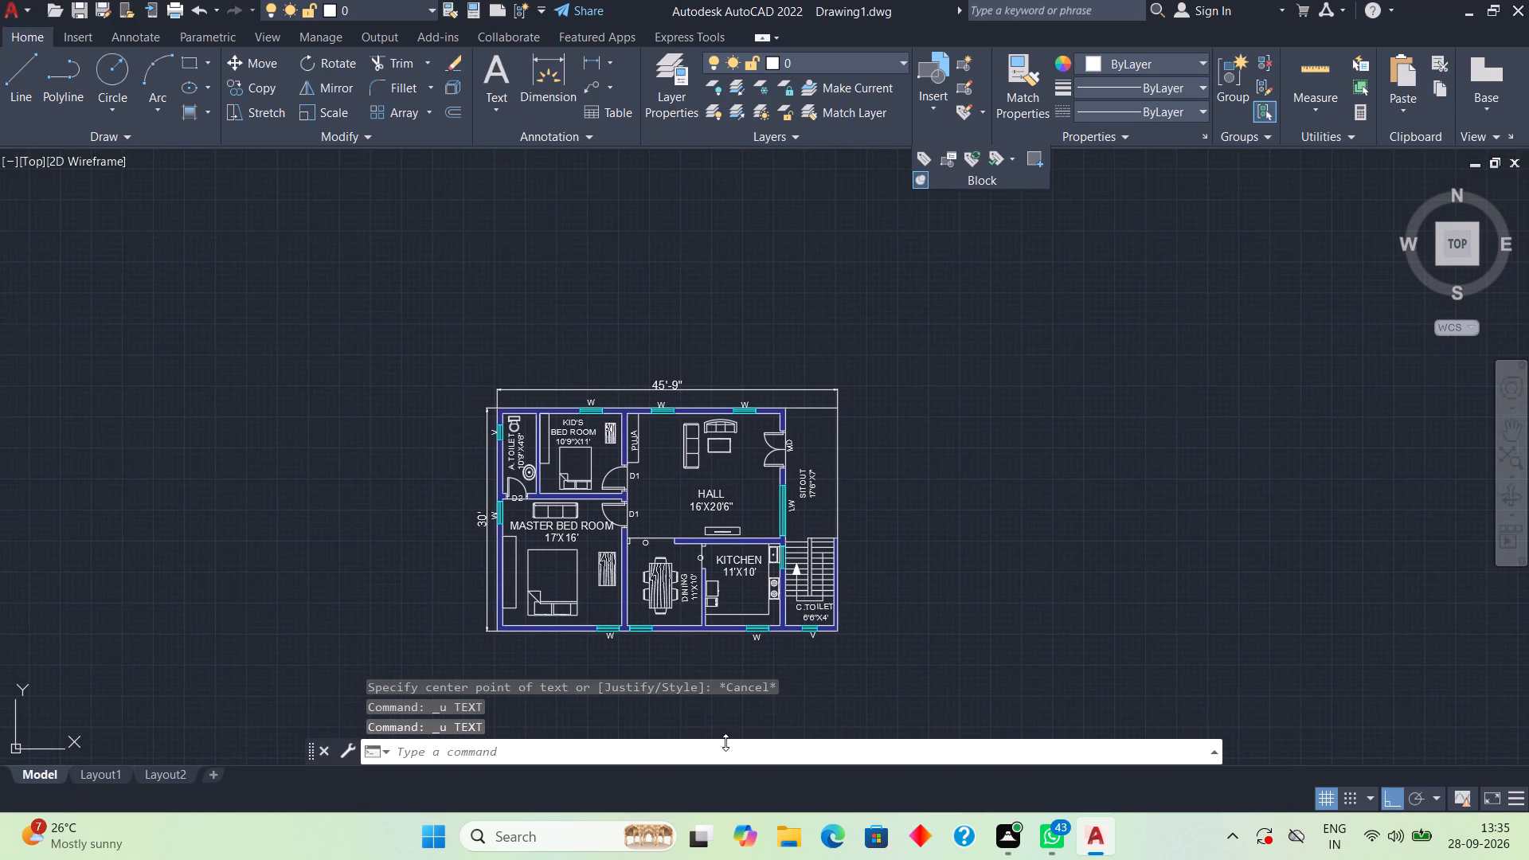
{"action": "scroll", "coordinate": [734, 704], "scroll_direction": "up", "scroll_amount": 1}
{"action": "middle_click_drag", "start_coordinate": [721, 641], "coordinate": [825, 528]}
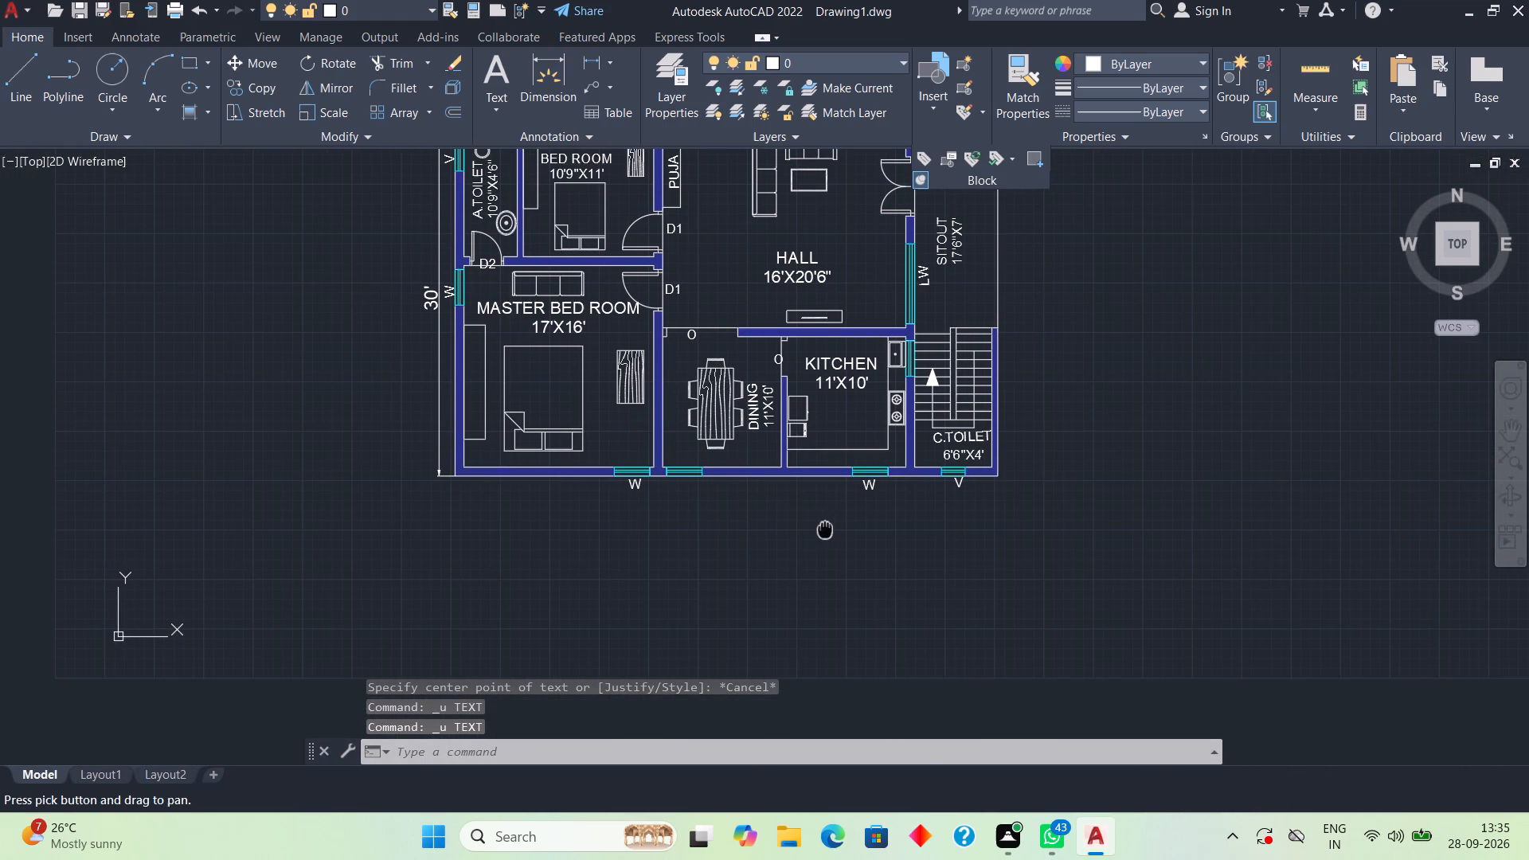
{"action": "type", "text": "TEXT"}
{"action": "key", "text": "space"}
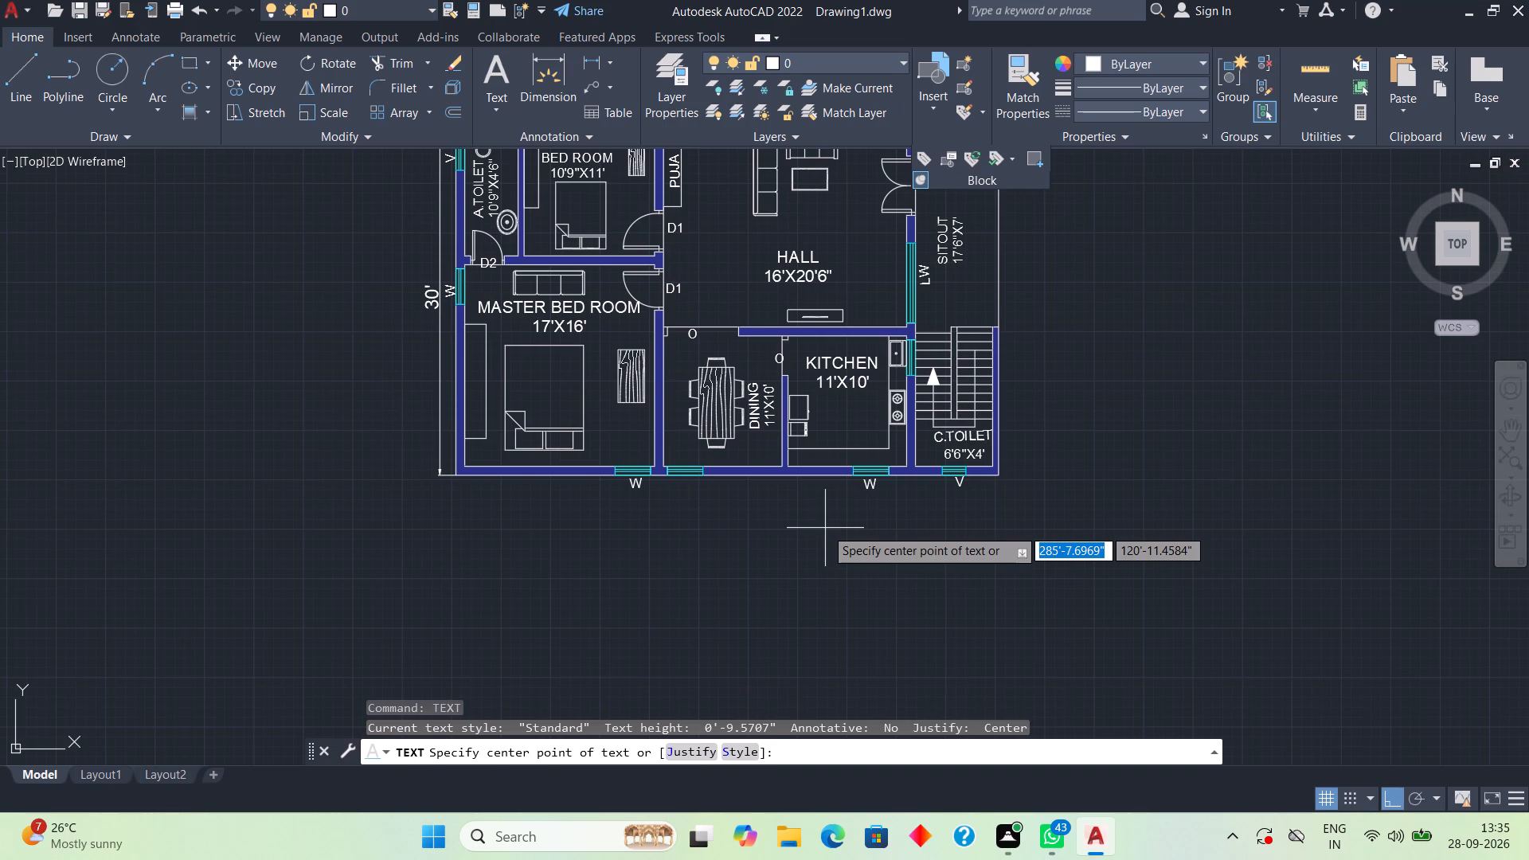
{"action": "scroll", "coordinate": [815, 557], "scroll_direction": "down", "scroll_amount": 1}
{"action": "left_click", "coordinate": [721, 567]}
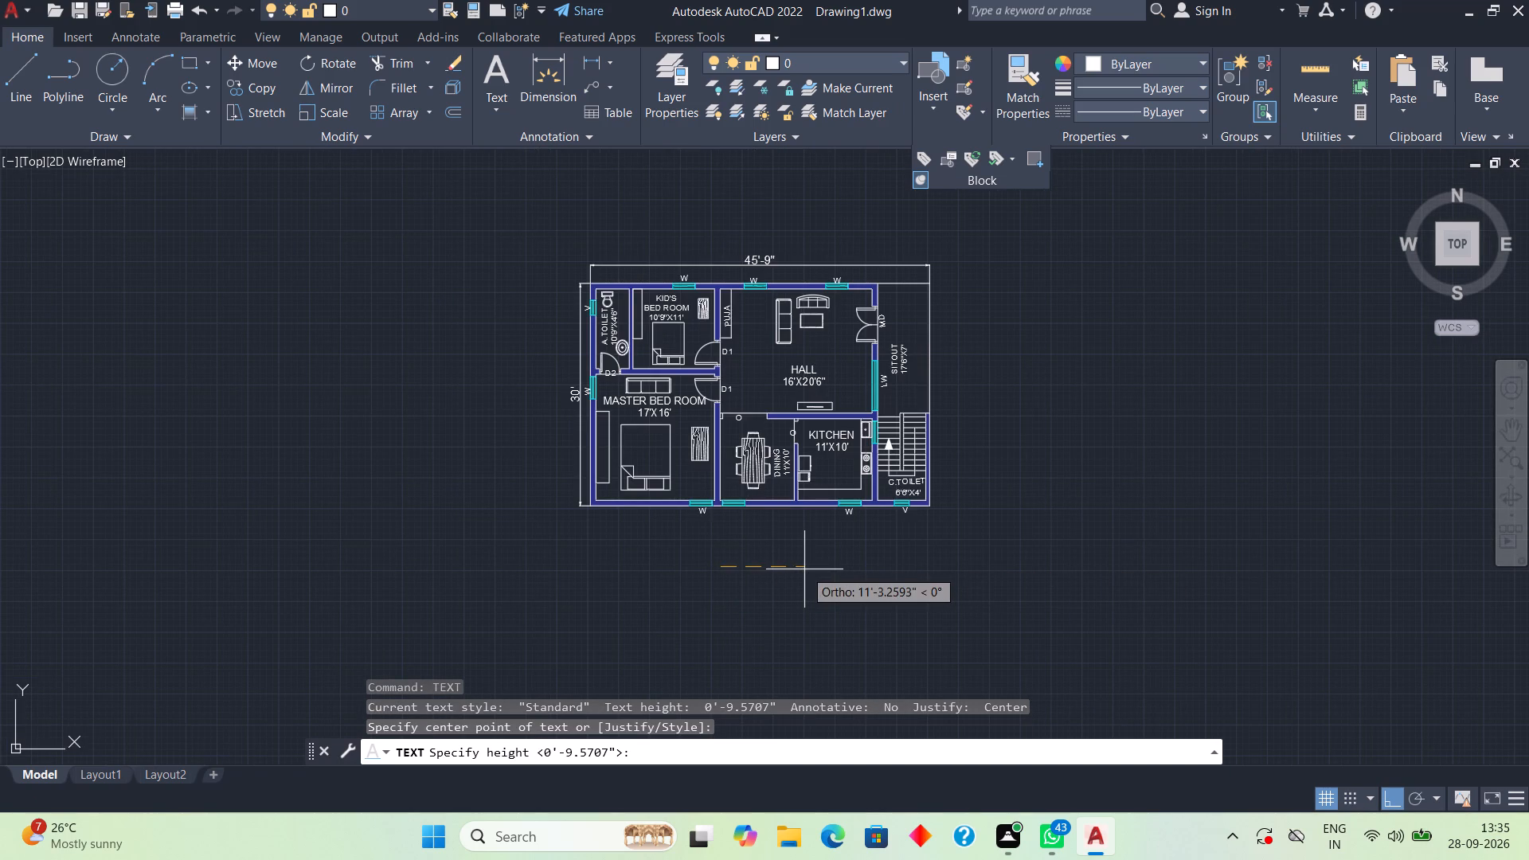
{"action": "type", "text": "1'"}
{"action": "key", "text": "Return"}
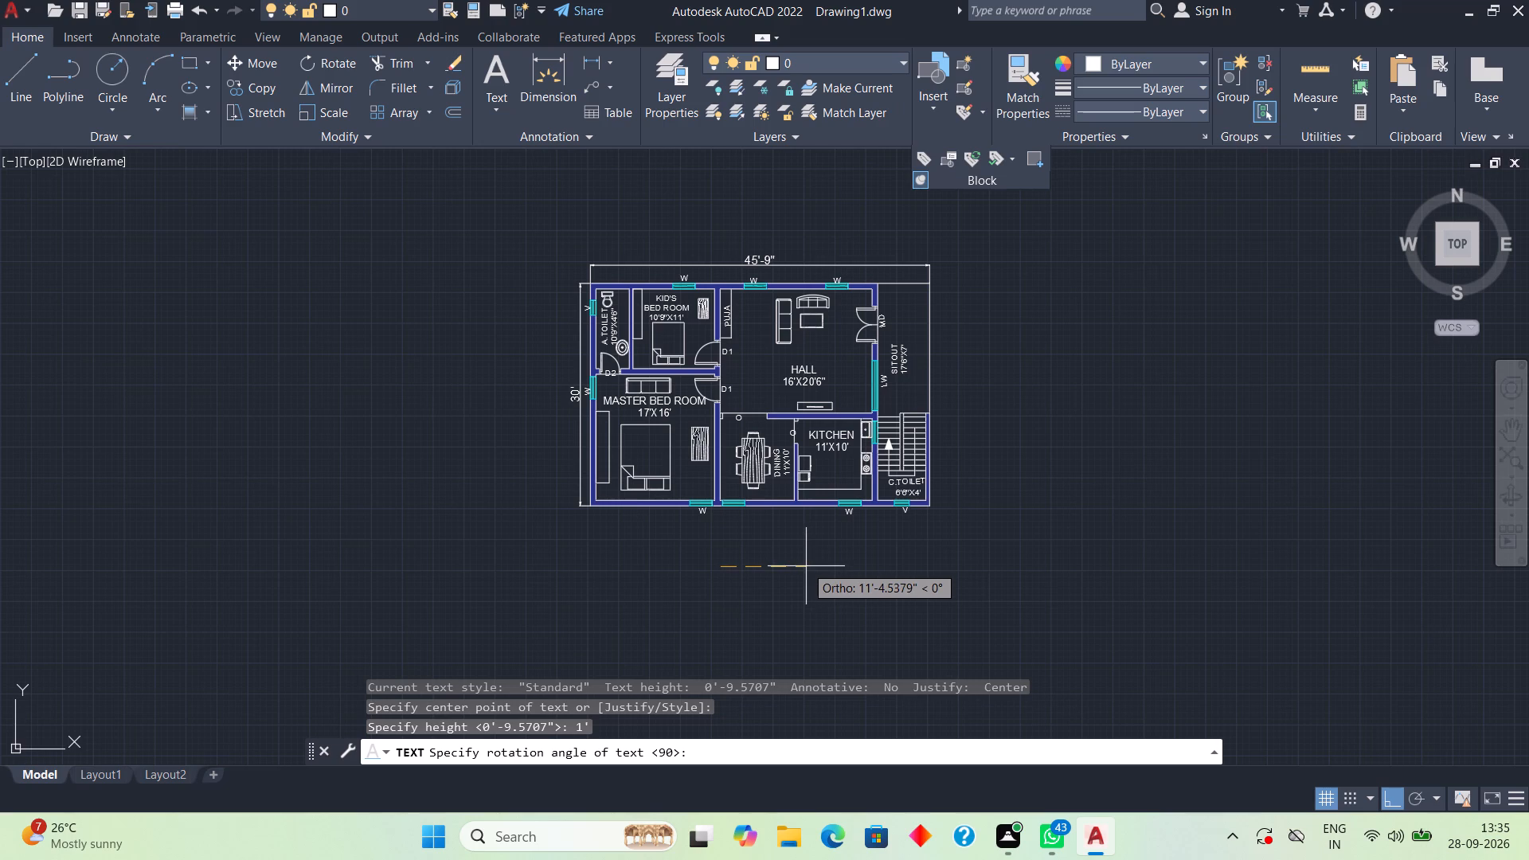
{"action": "key", "text": "shift+Return"}
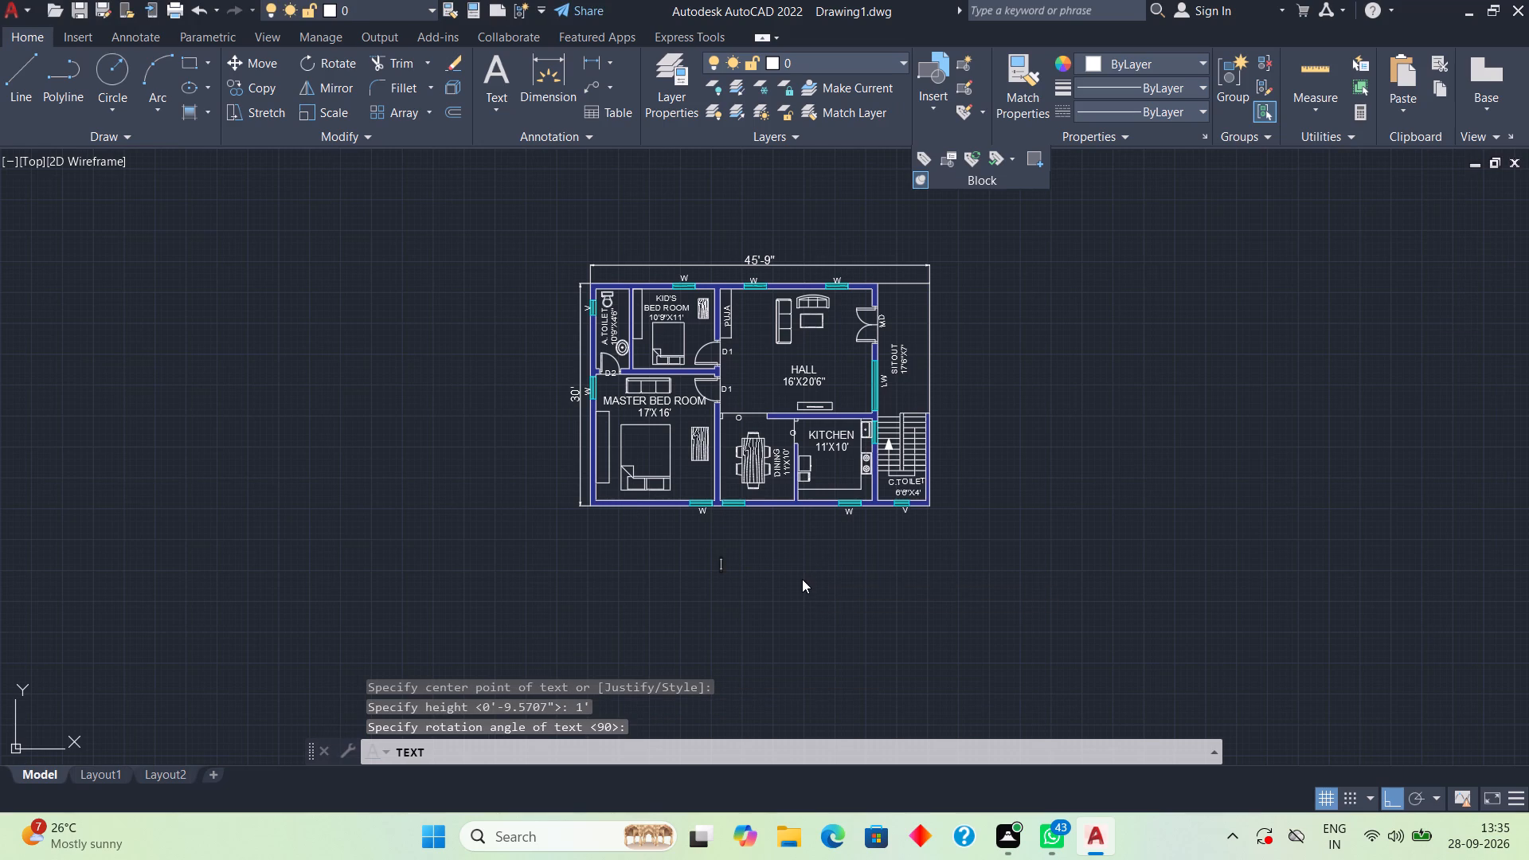
{"action": "type", "text": "EAST"}
{"action": "key", "text": "space"}
{"action": "type", "text": "FA"}
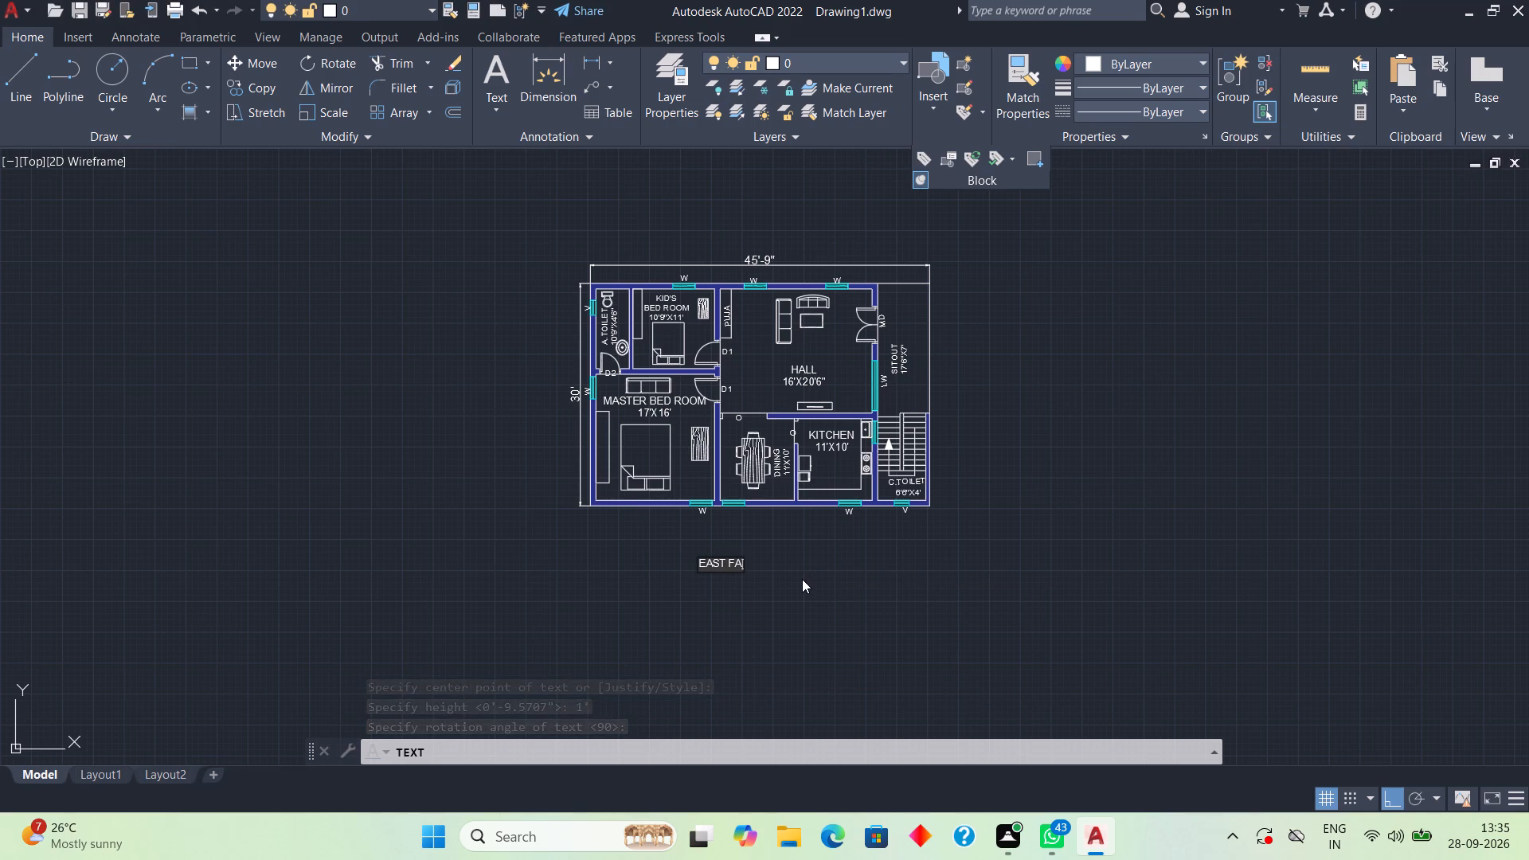
{"action": "type", "text": "CING HOUD"}
{"action": "key", "text": "BackSpace"}
{"action": "type", "text": "SE"}
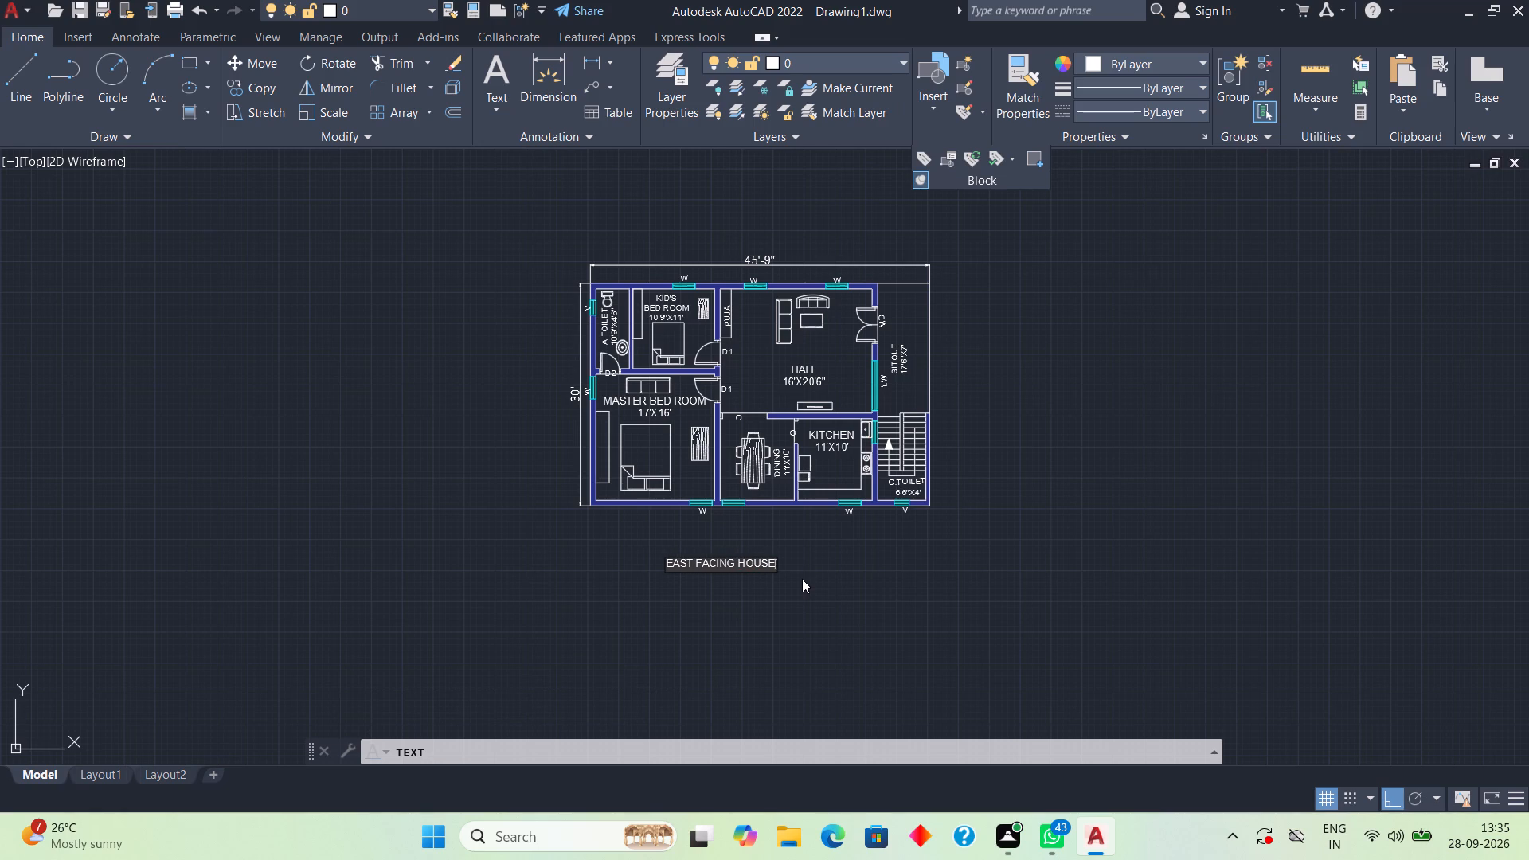
{"action": "key", "text": "space"}
{"action": "type", "text": "PLA"}
{"action": "key", "text": "n"}
{"action": "key", "text": "space"}
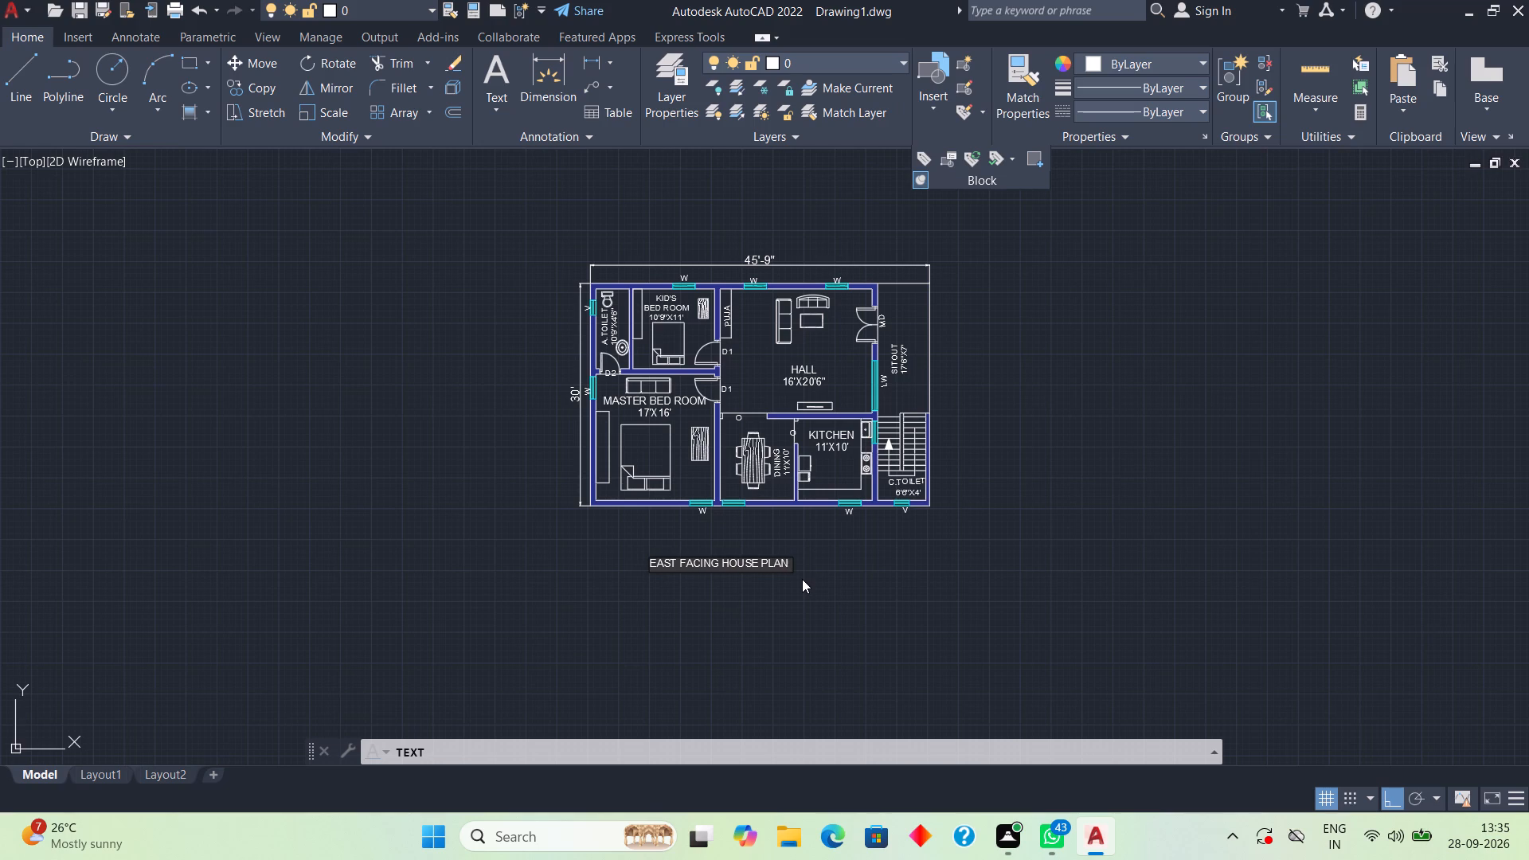
{"action": "key", "text": "shift+parenleft"}
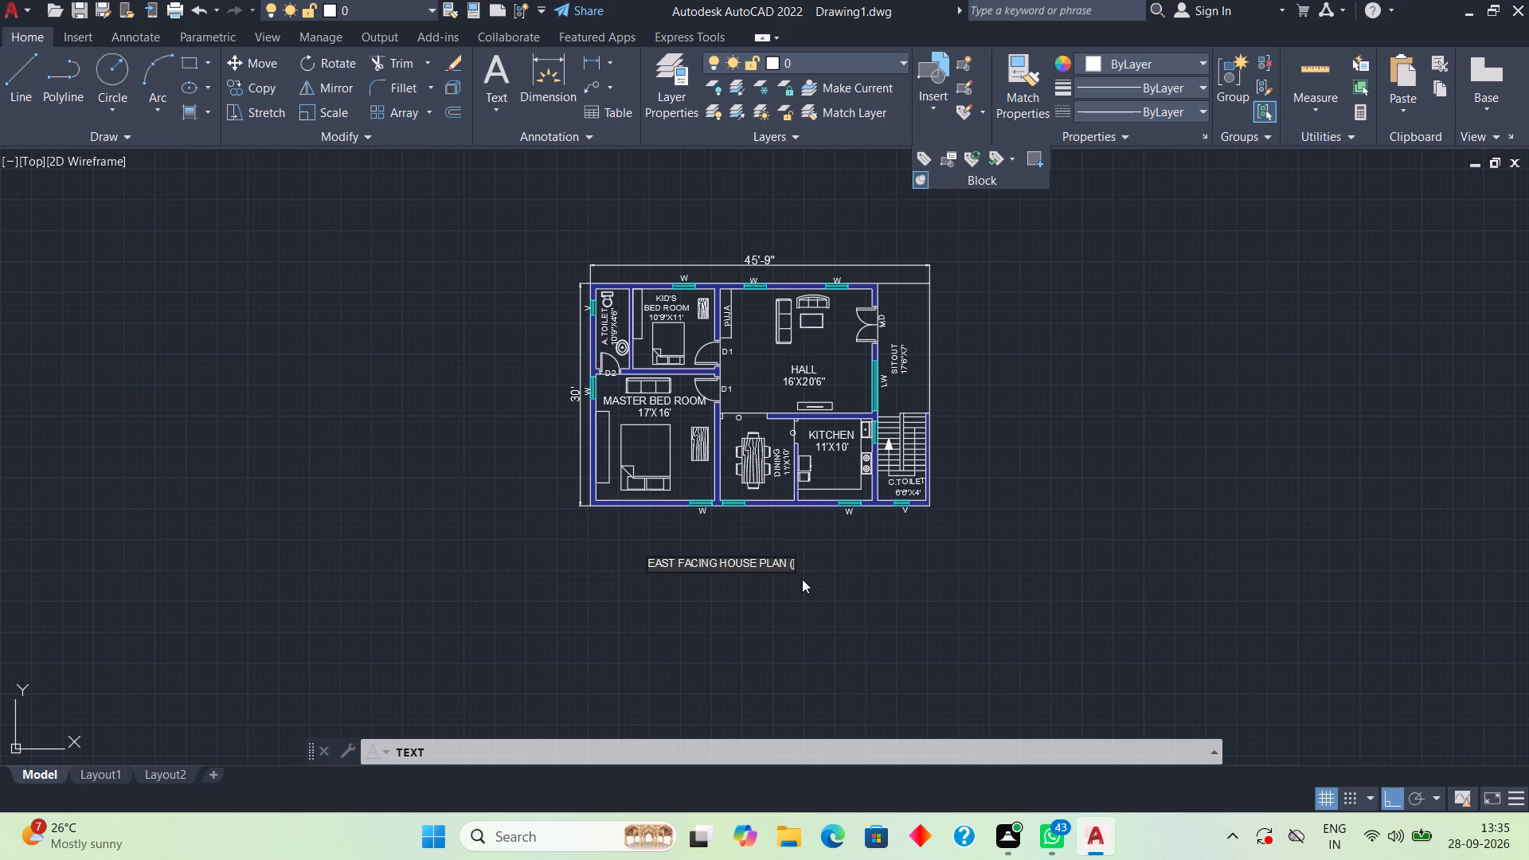
{"action": "type", "text": "45"}
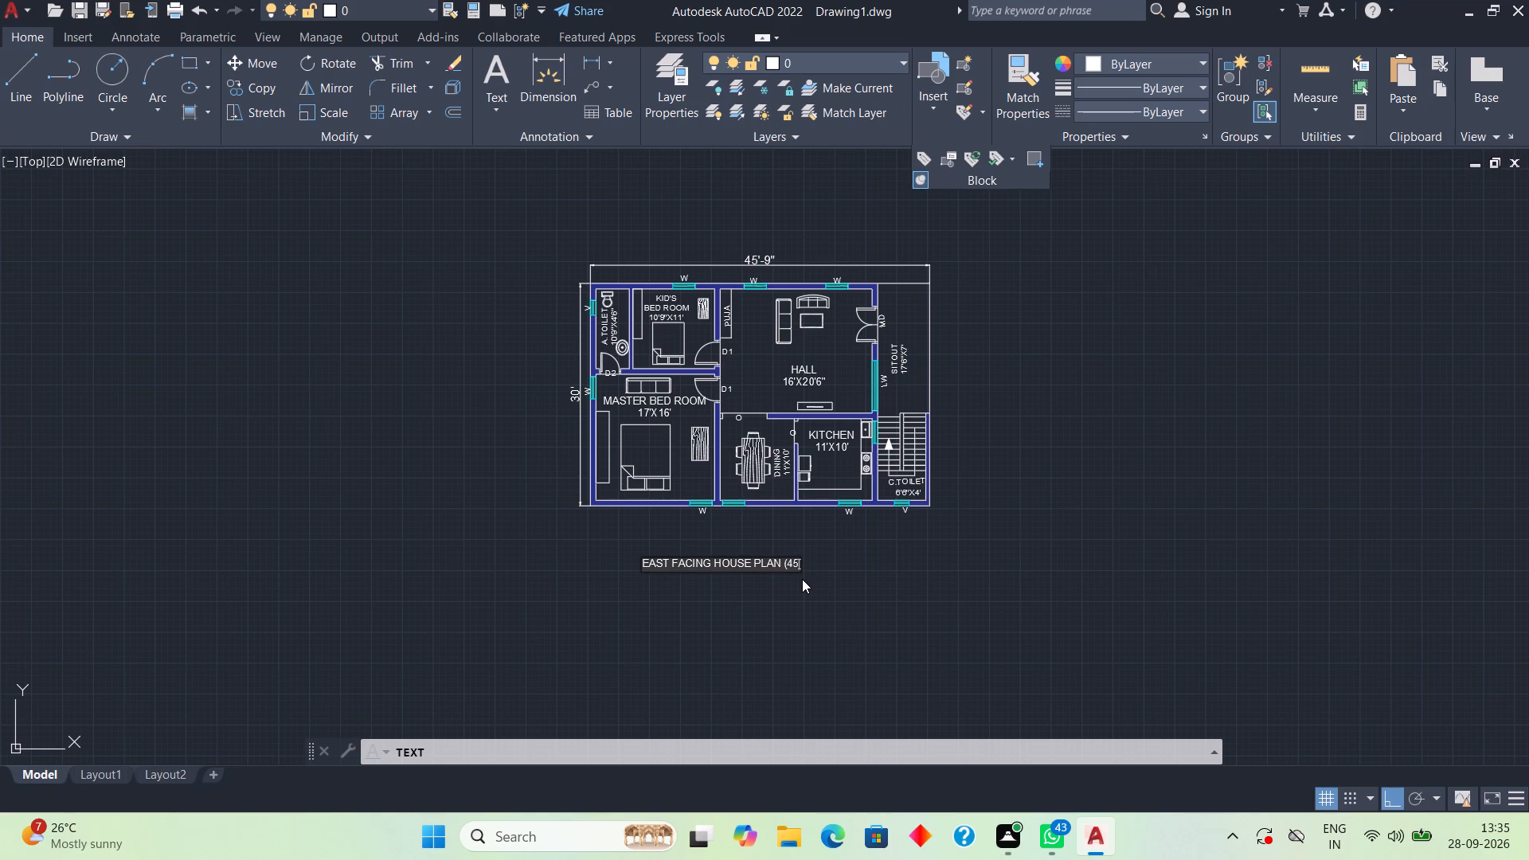
{"action": "key", "text": "apostrophe"}
{"action": "key", "text": "8"}
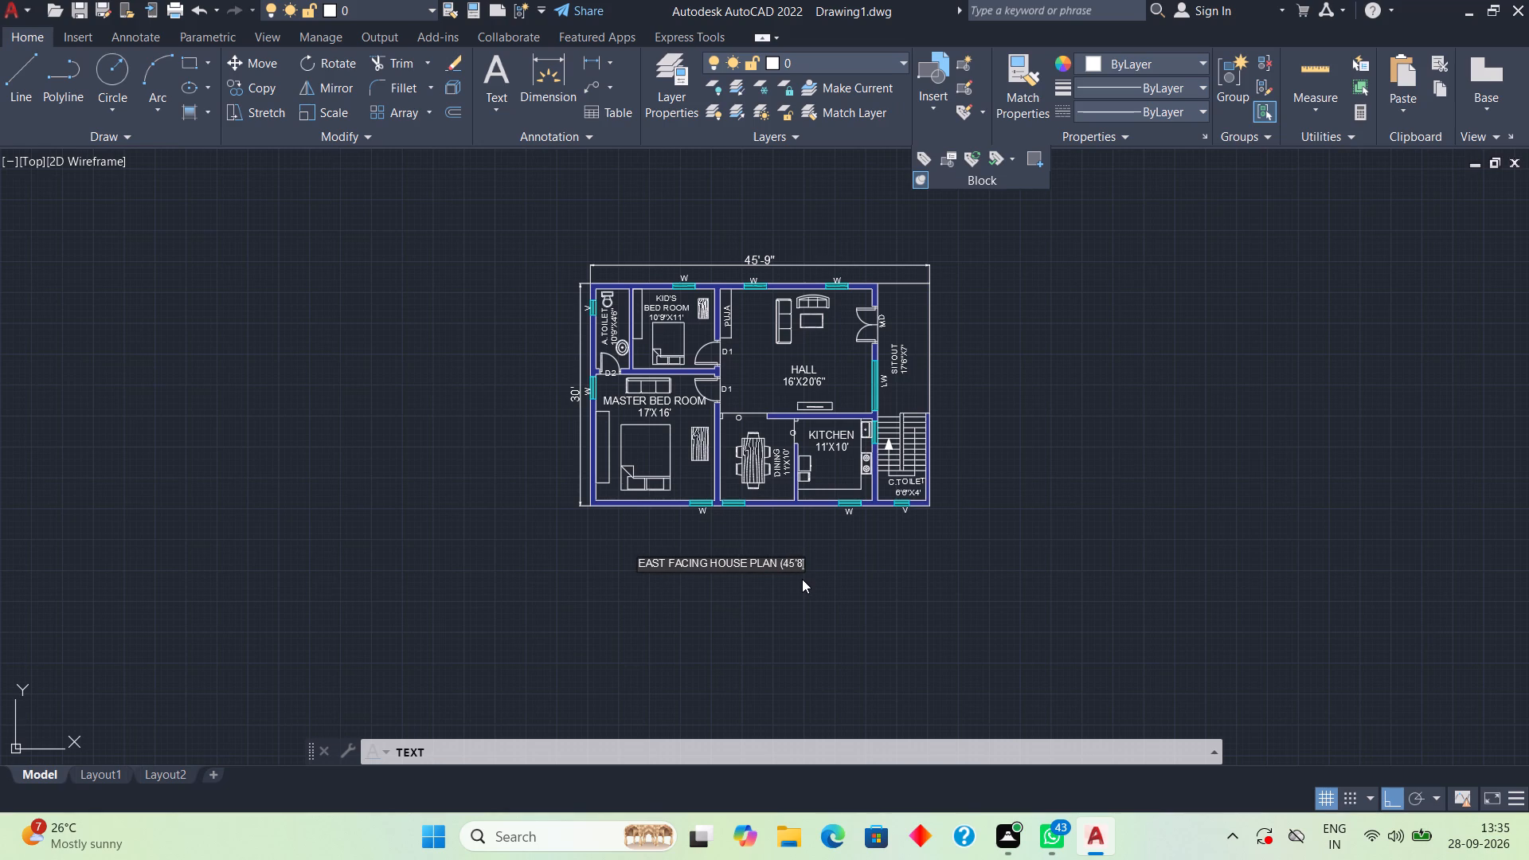
{"action": "key", "text": "BackSpace"}
{"action": "key", "text": "9"}
{"action": "type", "text": "\"X"}
{"action": "key", "text": "3"}
{"action": "key", "text": "0"}
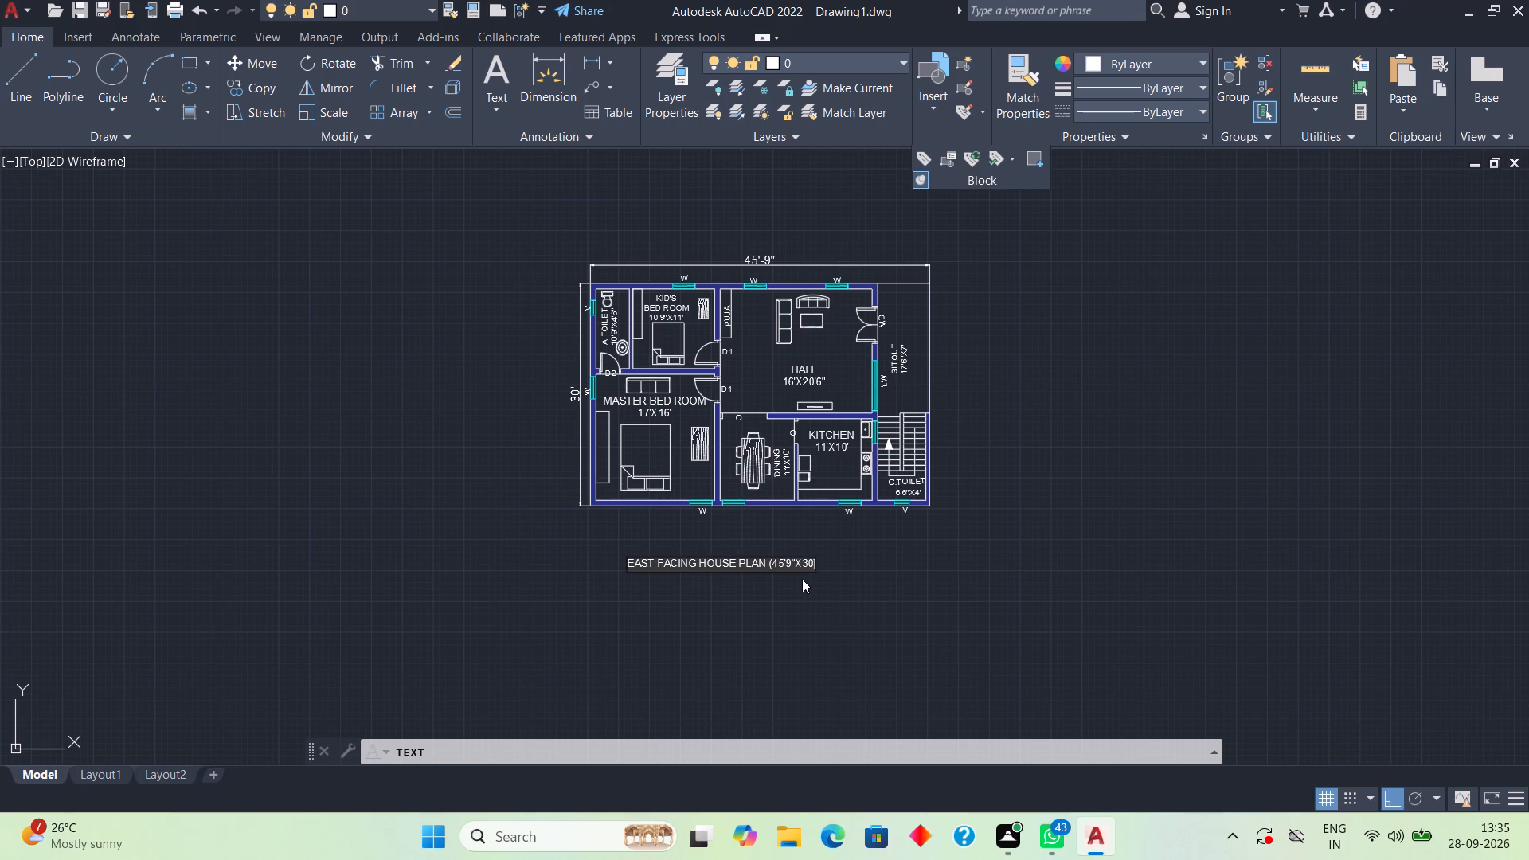
{"action": "key", "text": "apostrophe"}
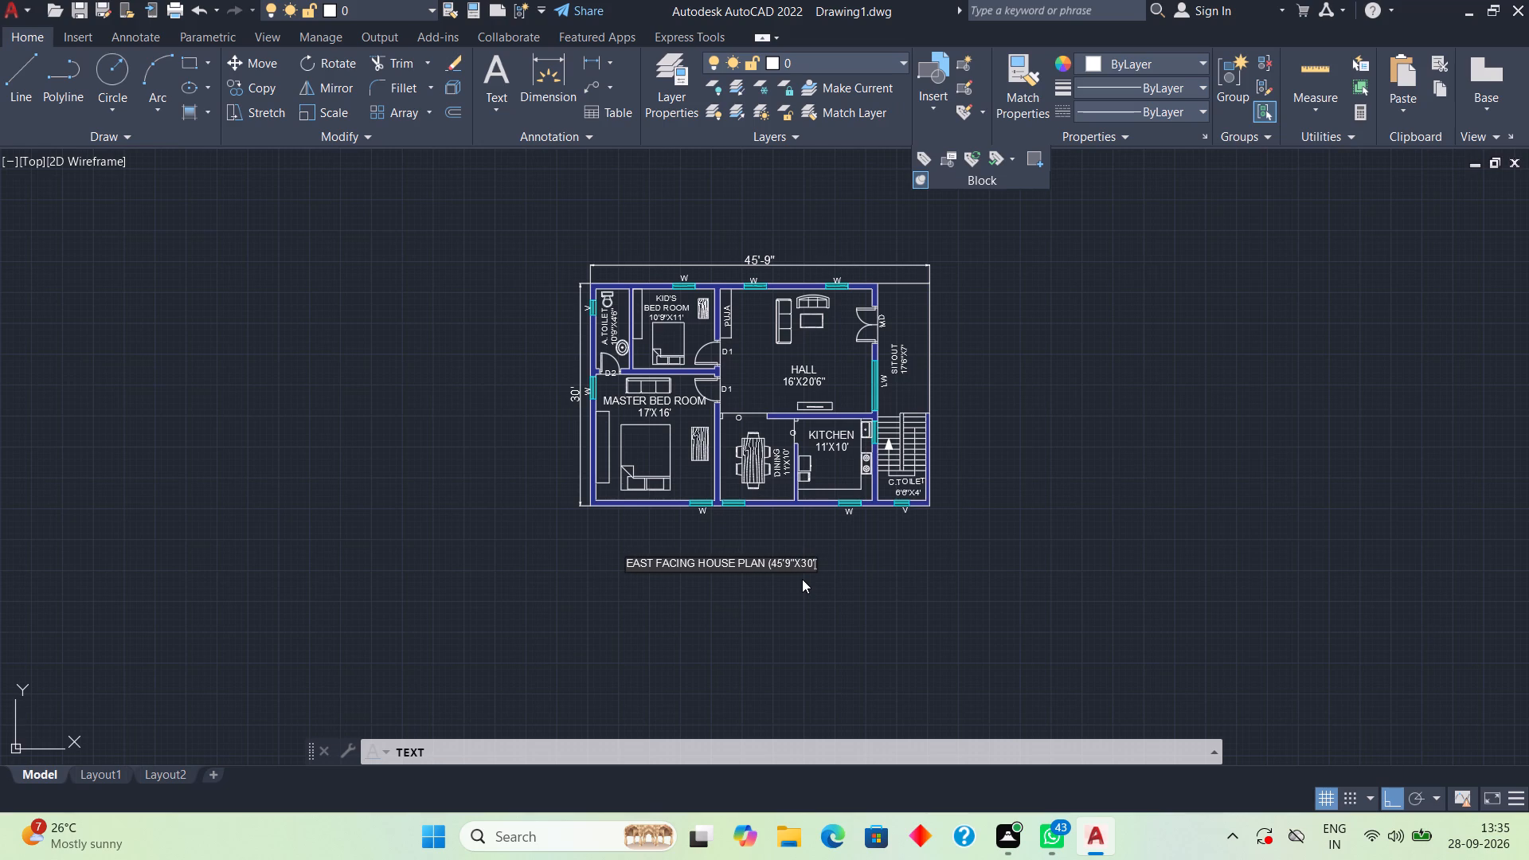
{"action": "key", "text": "shift+parenright"}
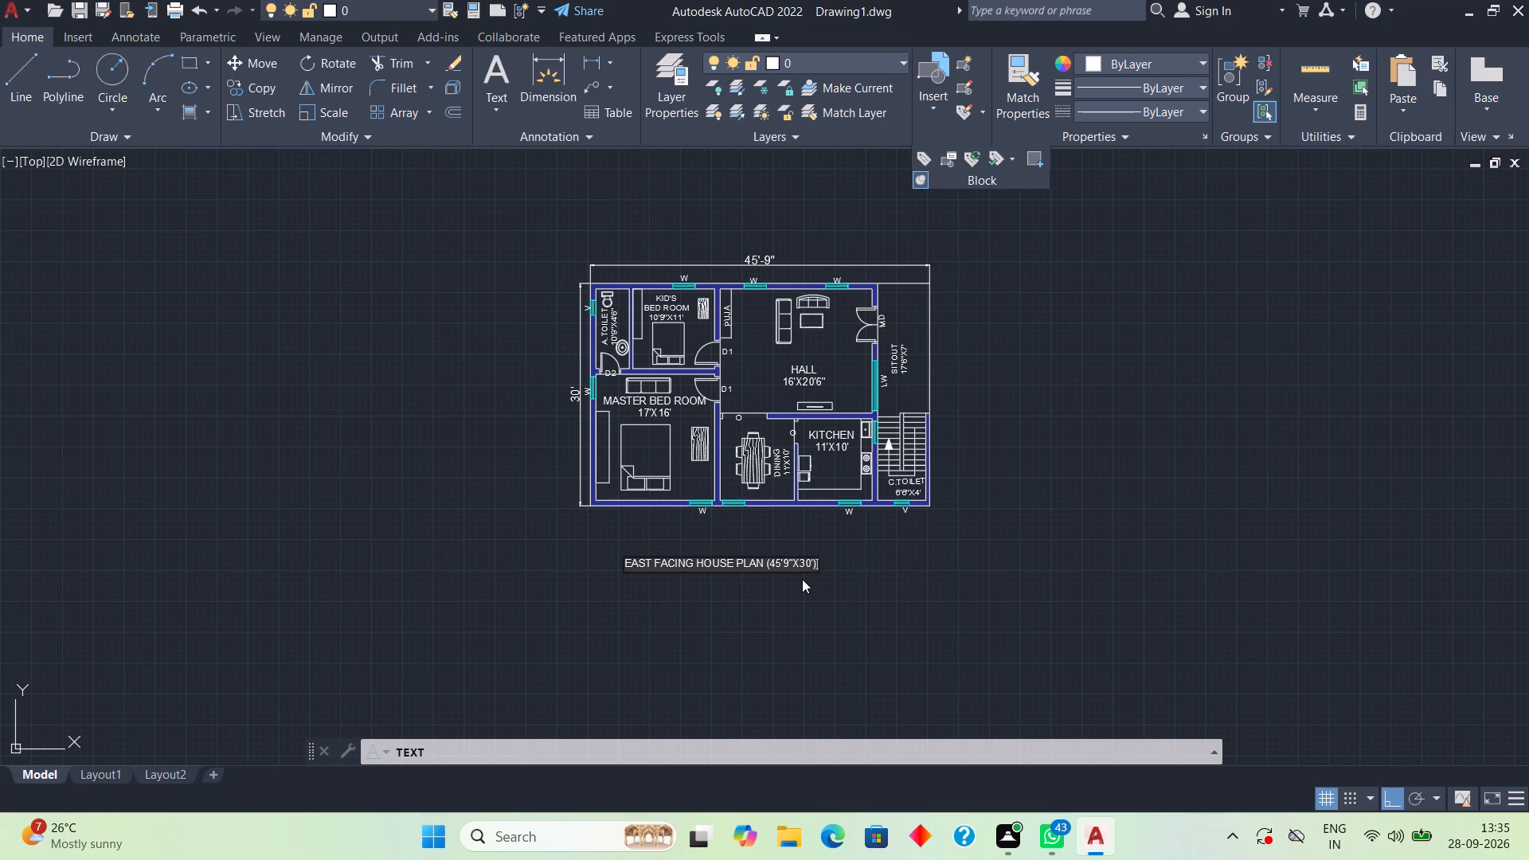
{"action": "left_click", "coordinate": [847, 568]}
{"action": "key", "text": "Escape"}
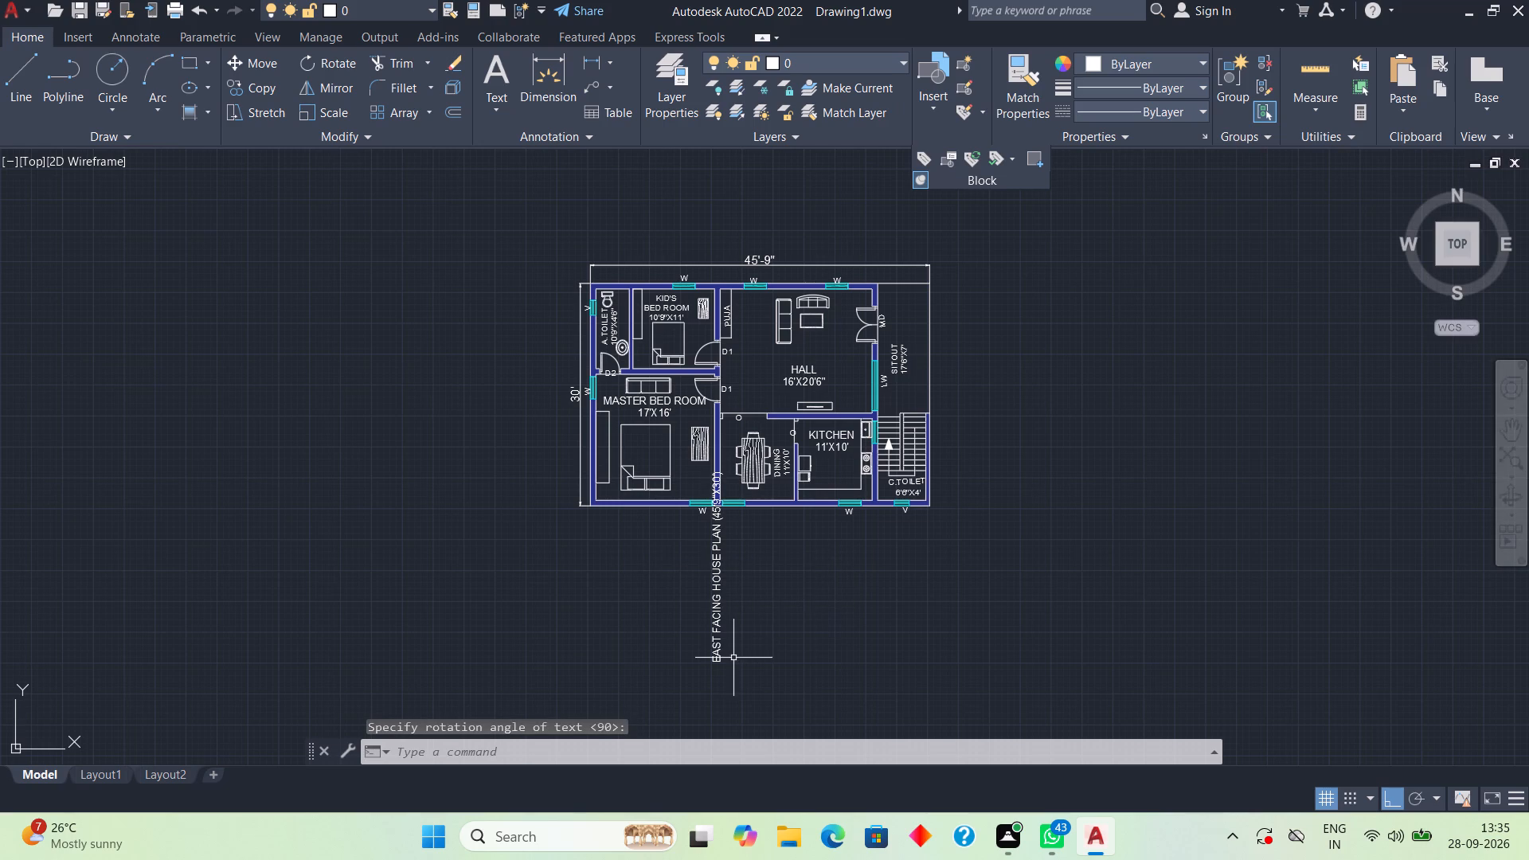
Rotate the vertical plan title by 90° about its lower end.
{"action": "left_click", "coordinate": [718, 643]}
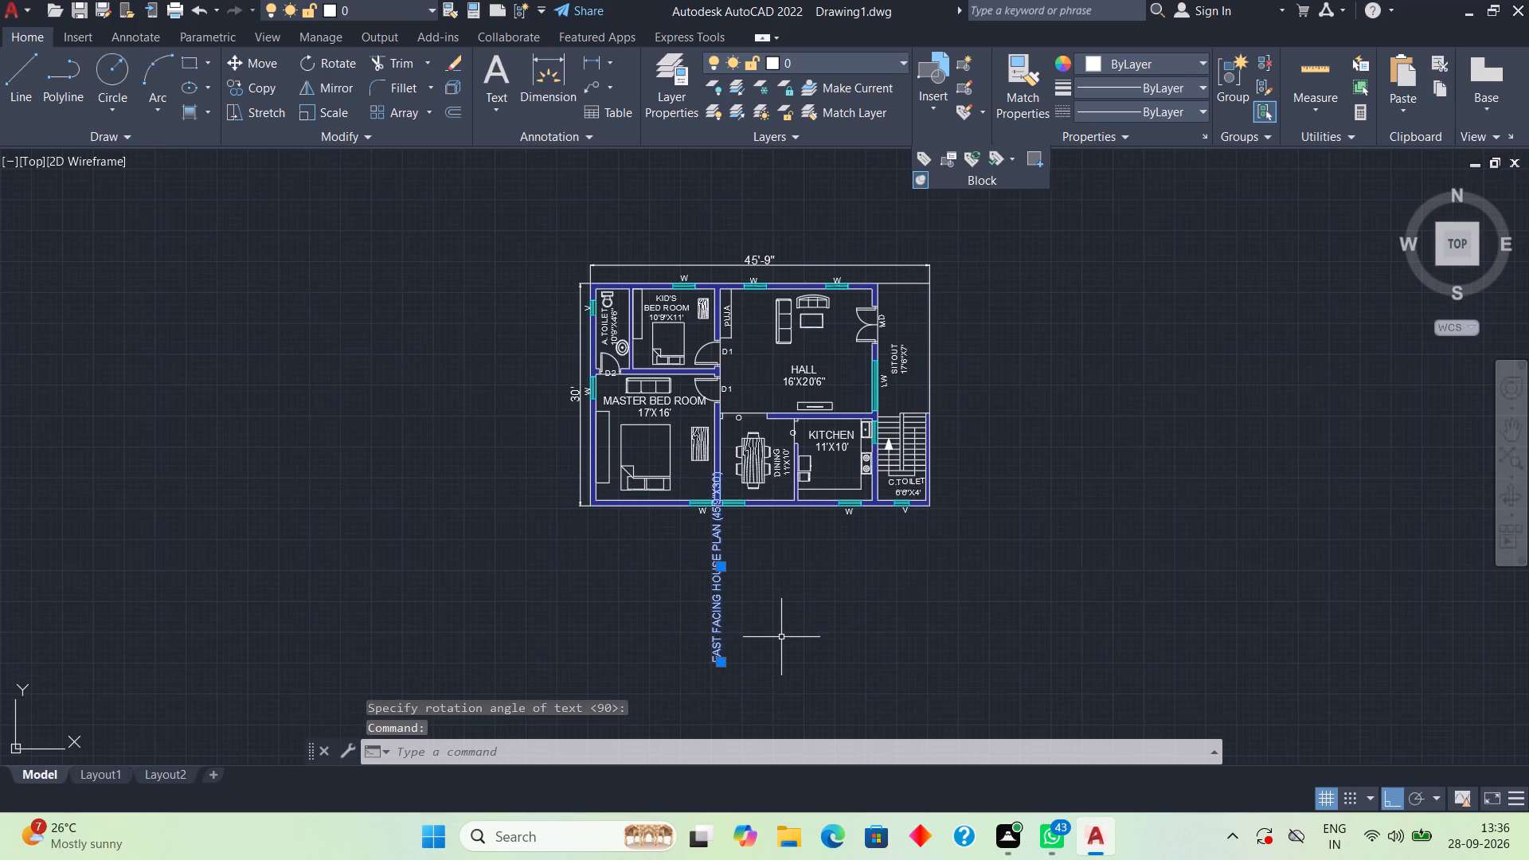
{"action": "key", "text": "r"}
{"action": "key", "text": "o"}
{"action": "key", "text": "Return"}
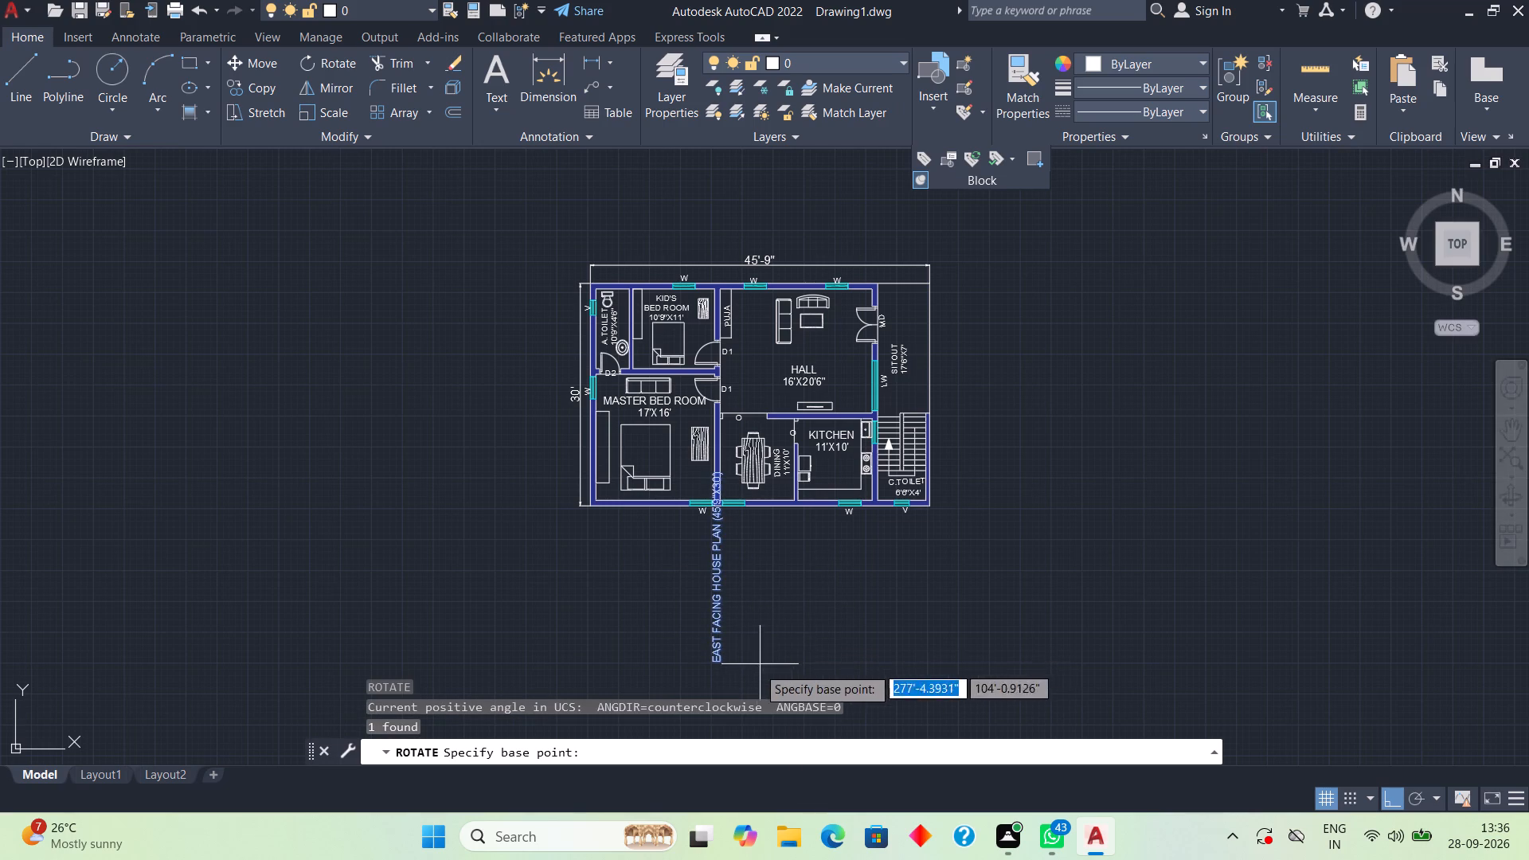
{"action": "left_click", "coordinate": [724, 666]}
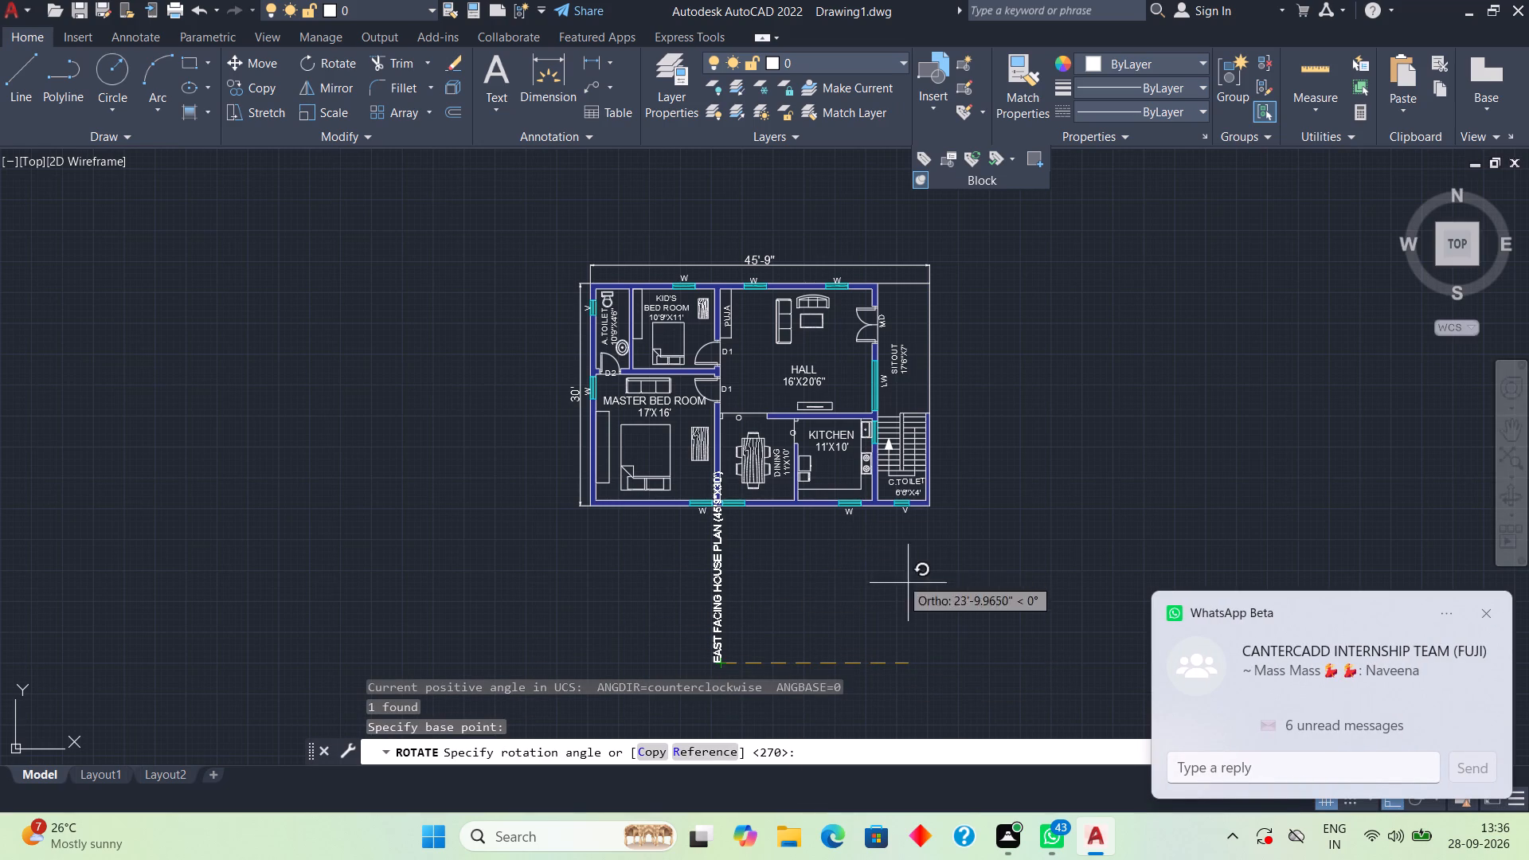
{"action": "scroll", "coordinate": [962, 706], "scroll_direction": "up", "scroll_amount": 2}
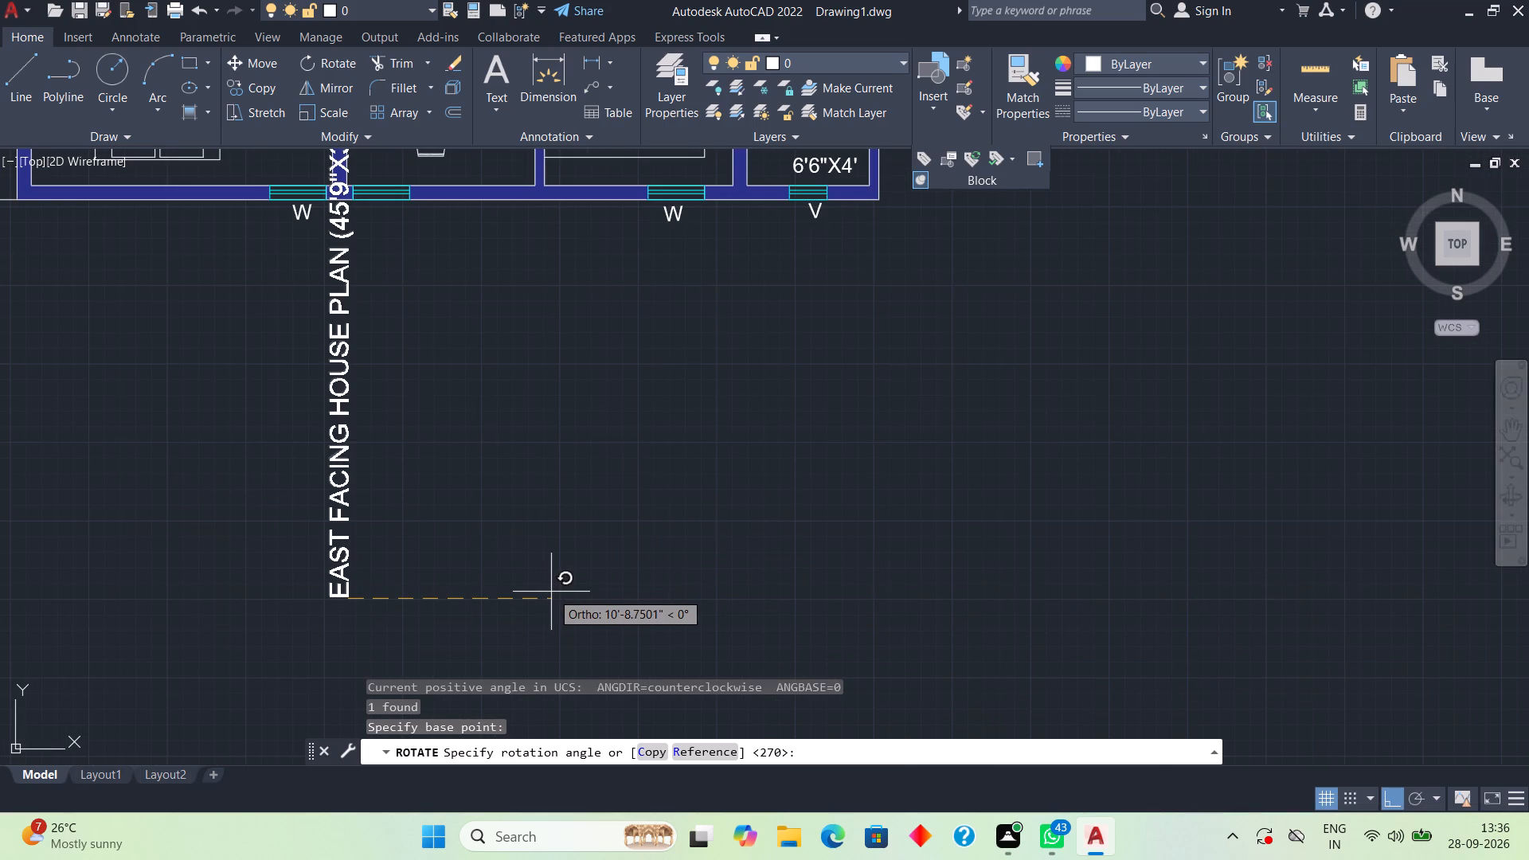
{"action": "type", "text": "90"}
{"action": "key", "text": "Return"}
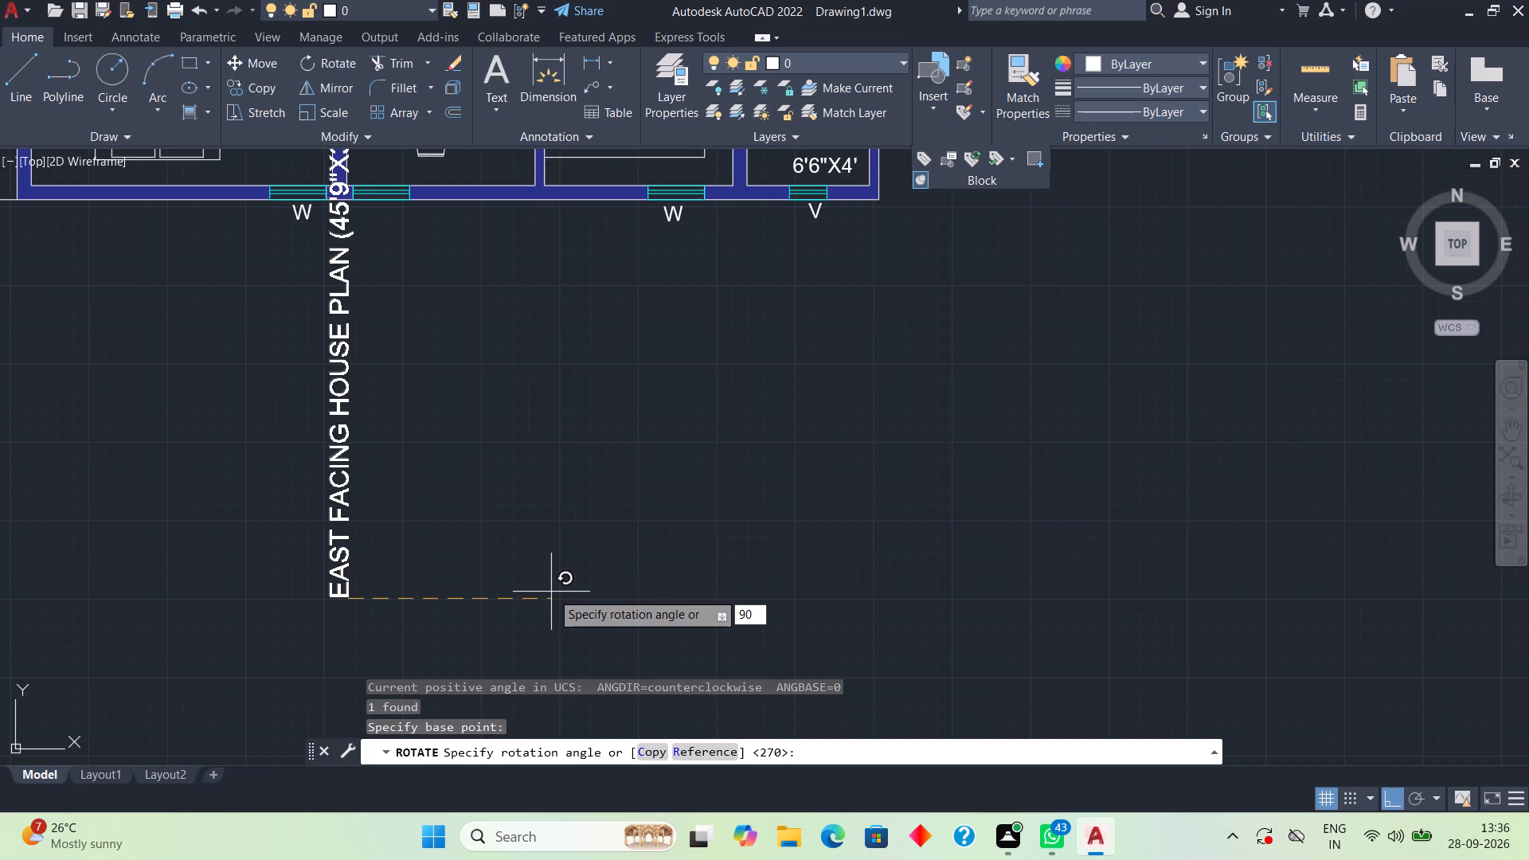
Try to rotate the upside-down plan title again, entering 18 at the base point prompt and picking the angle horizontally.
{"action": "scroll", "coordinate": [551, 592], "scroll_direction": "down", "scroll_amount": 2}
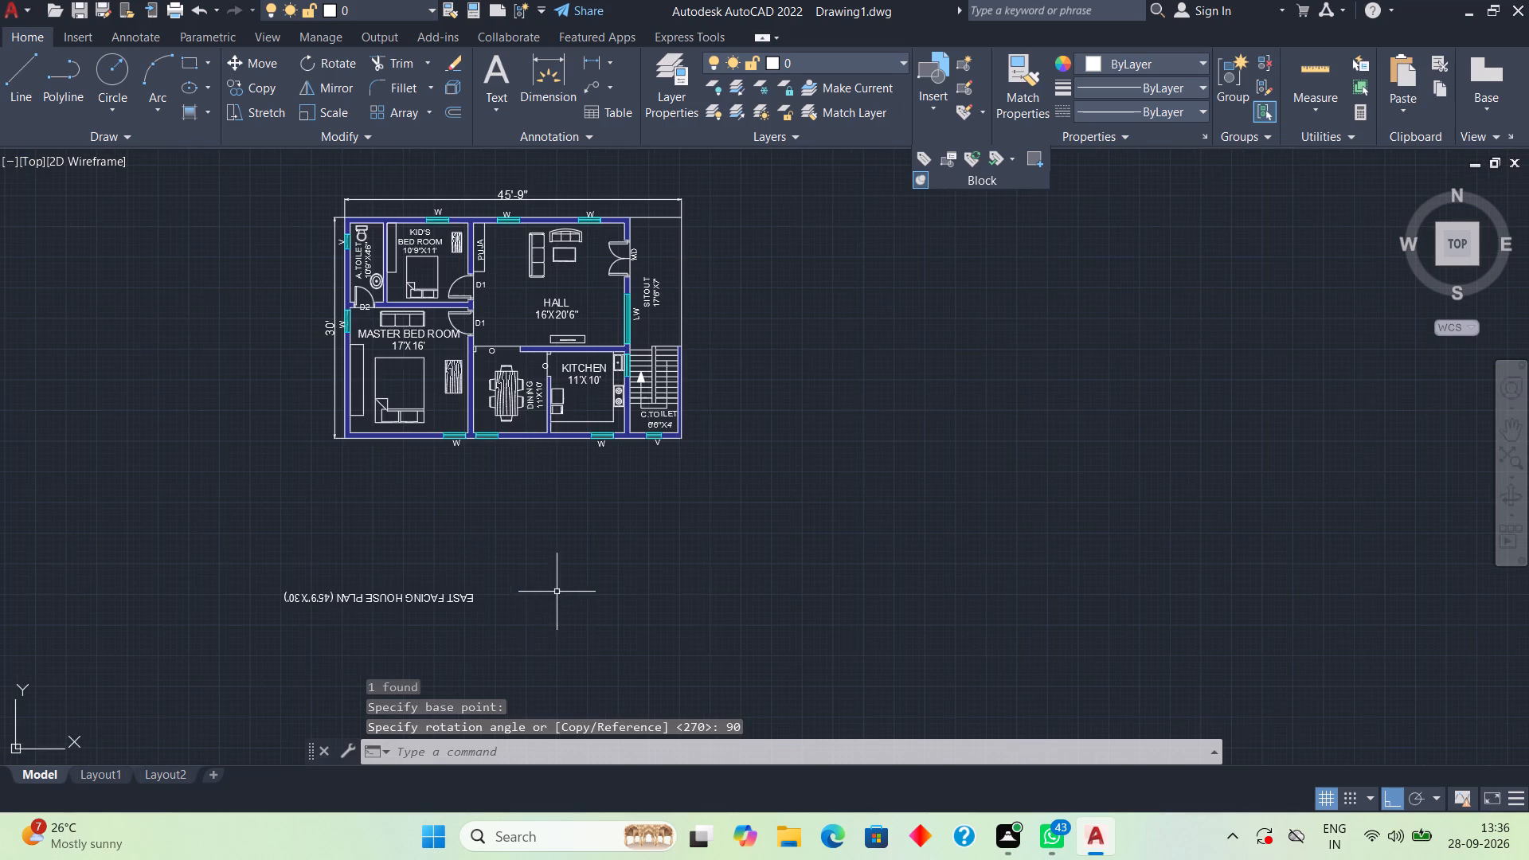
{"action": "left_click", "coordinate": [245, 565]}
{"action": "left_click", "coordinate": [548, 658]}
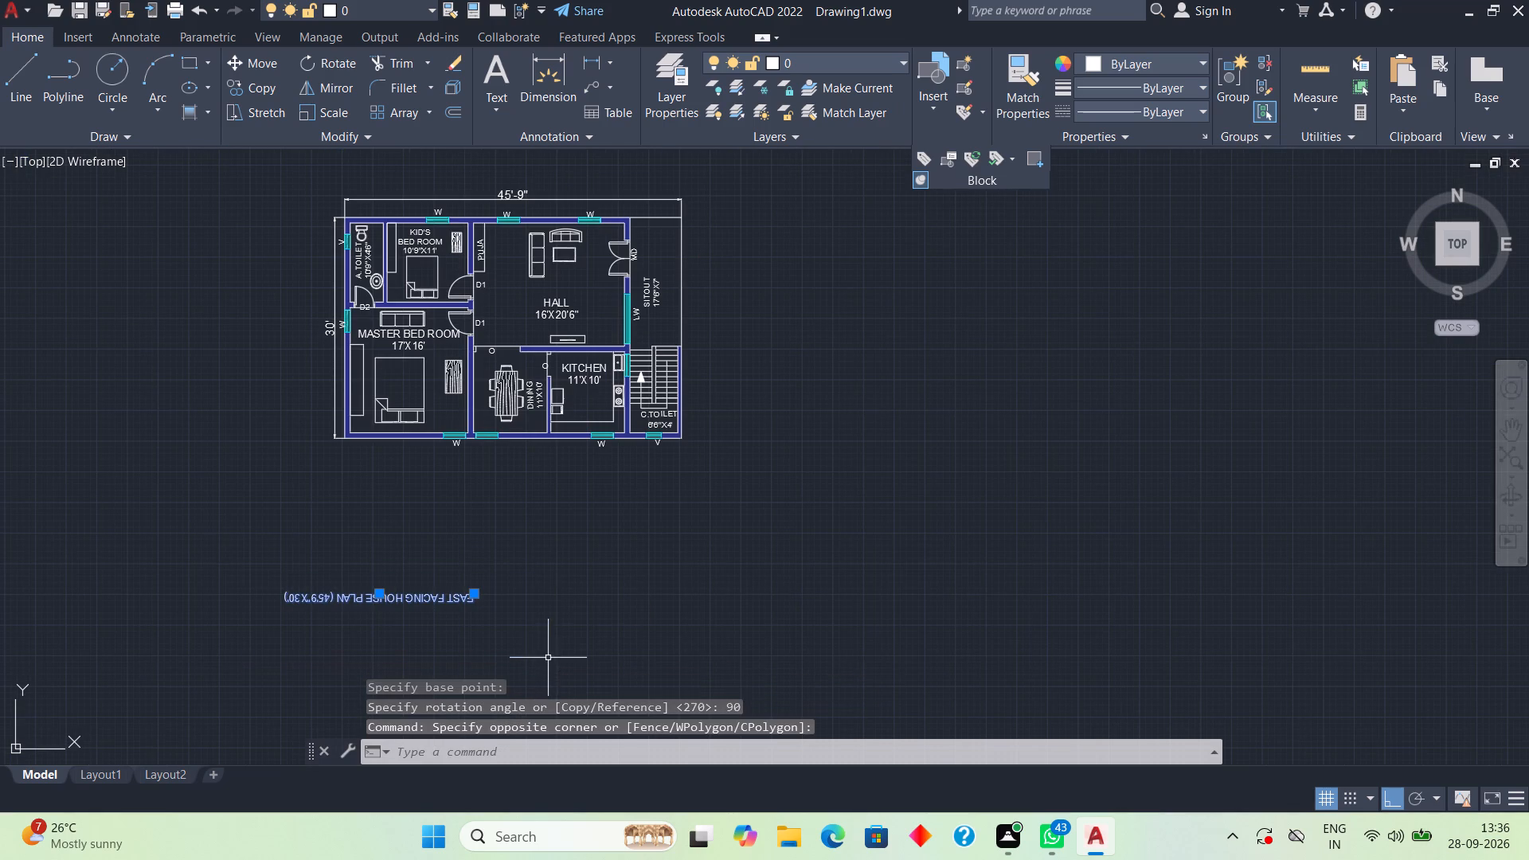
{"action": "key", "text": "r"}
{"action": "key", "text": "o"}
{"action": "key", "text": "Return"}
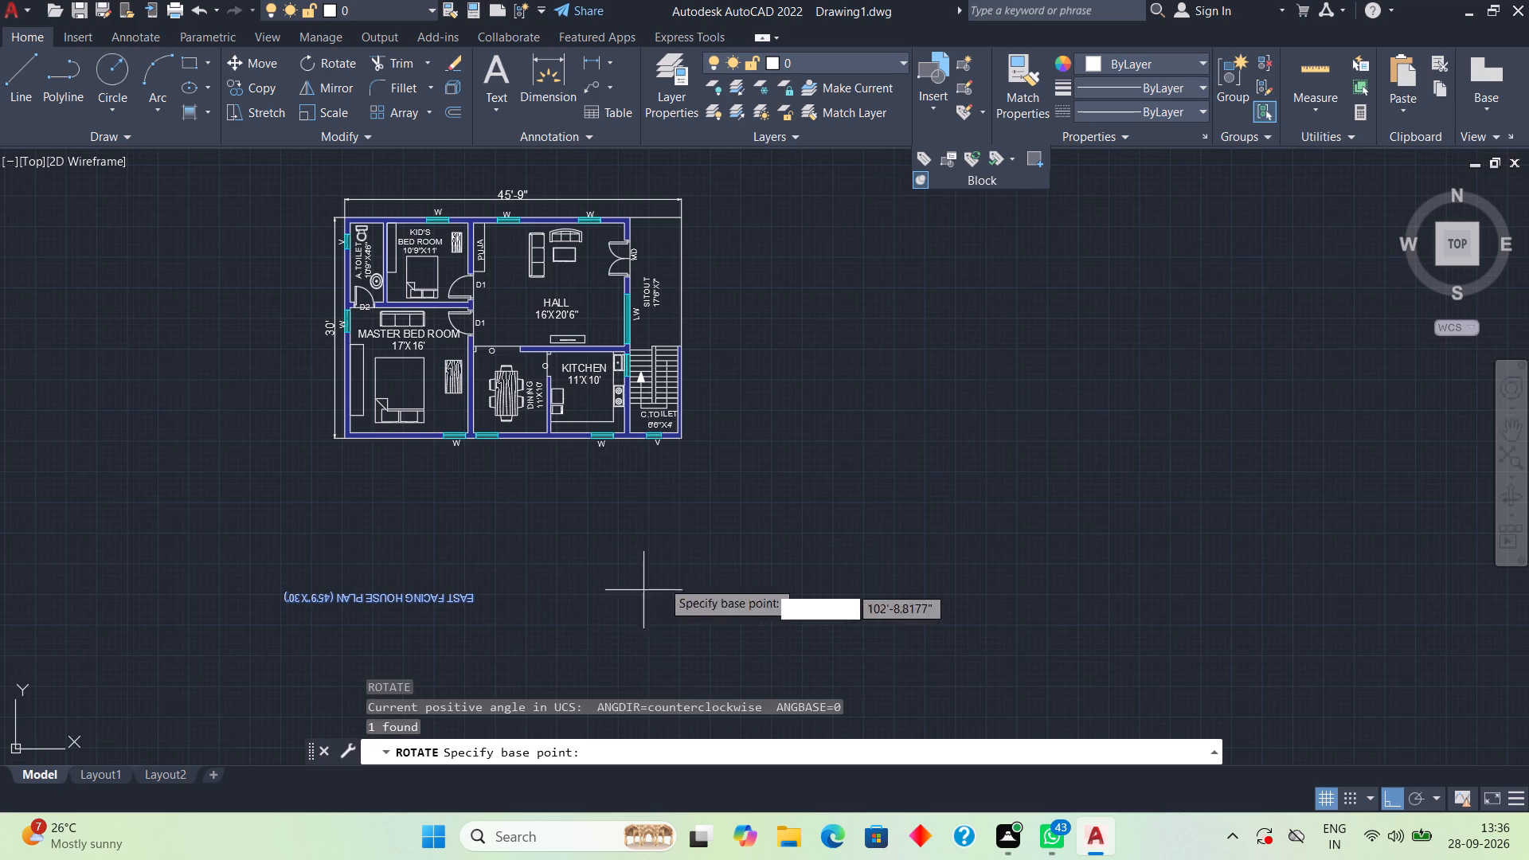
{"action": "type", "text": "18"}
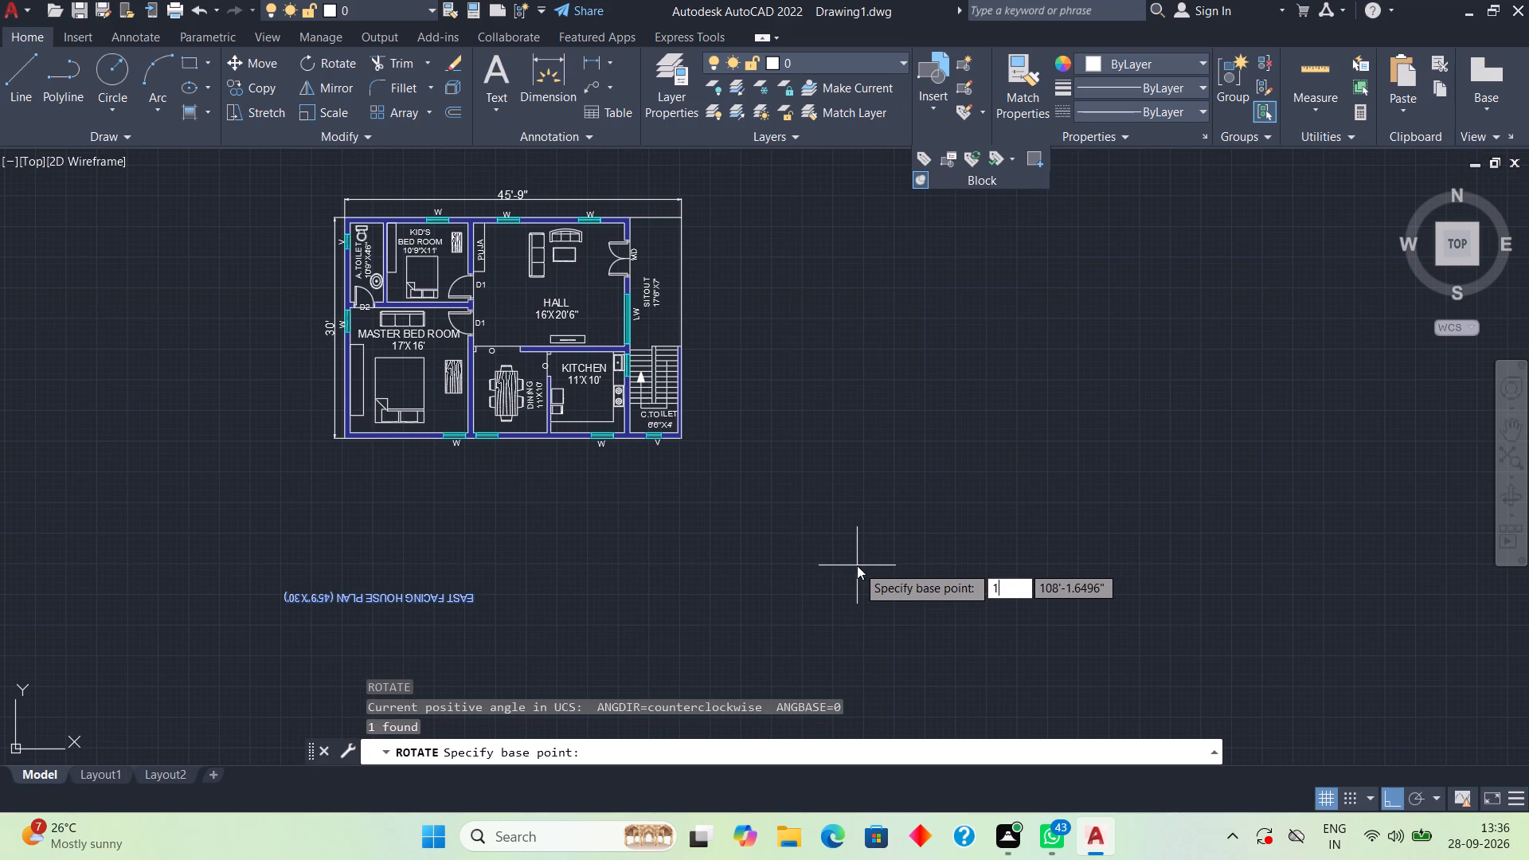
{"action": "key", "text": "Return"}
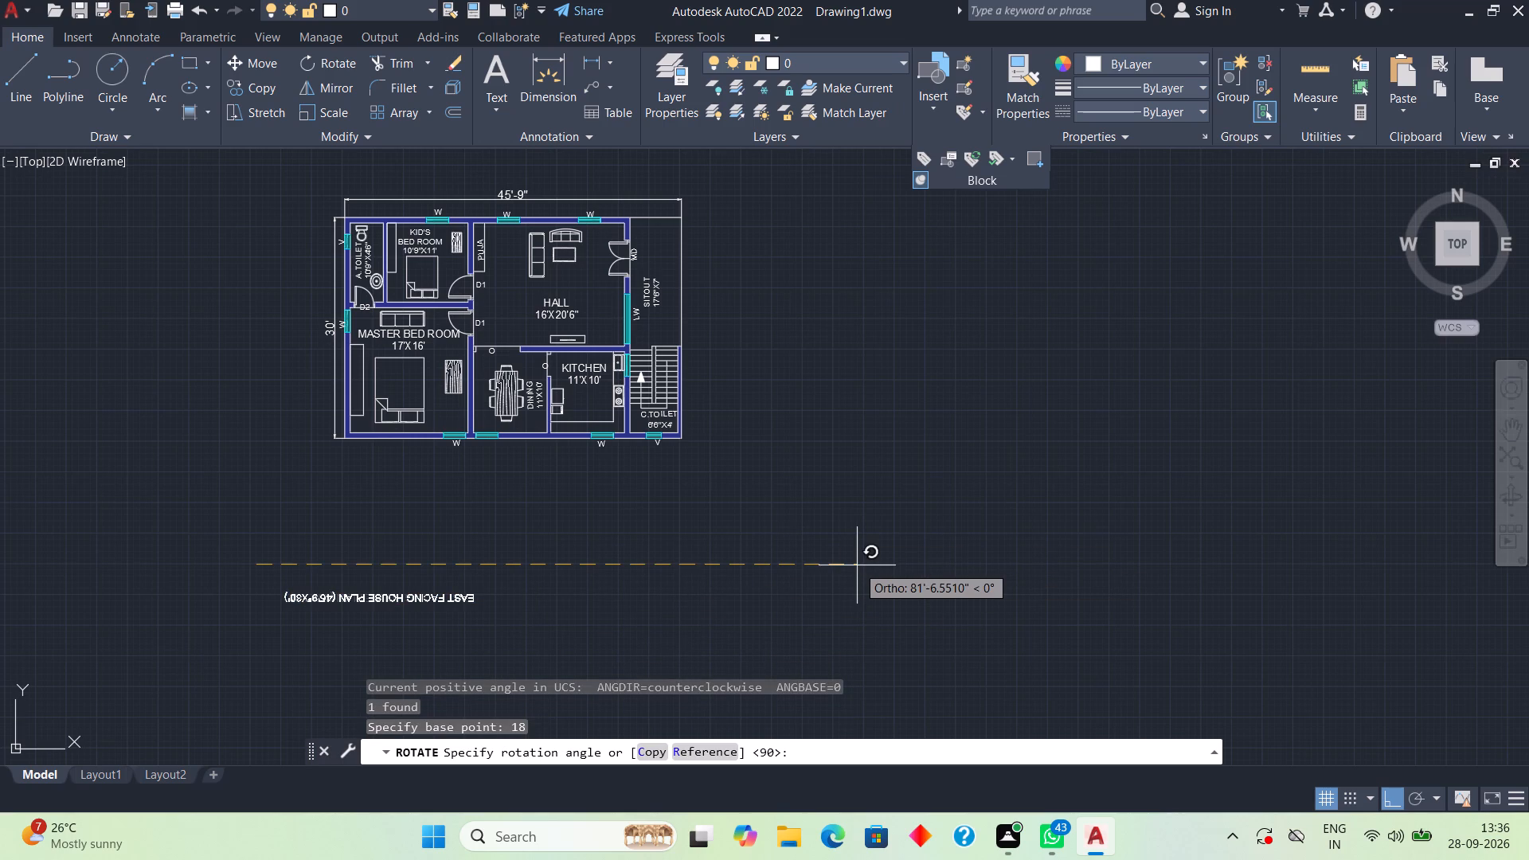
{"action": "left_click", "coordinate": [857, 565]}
Rotate the upside-down plan title half a turn about its starting end so that it reads upright.
{"action": "left_click", "coordinate": [275, 561]}
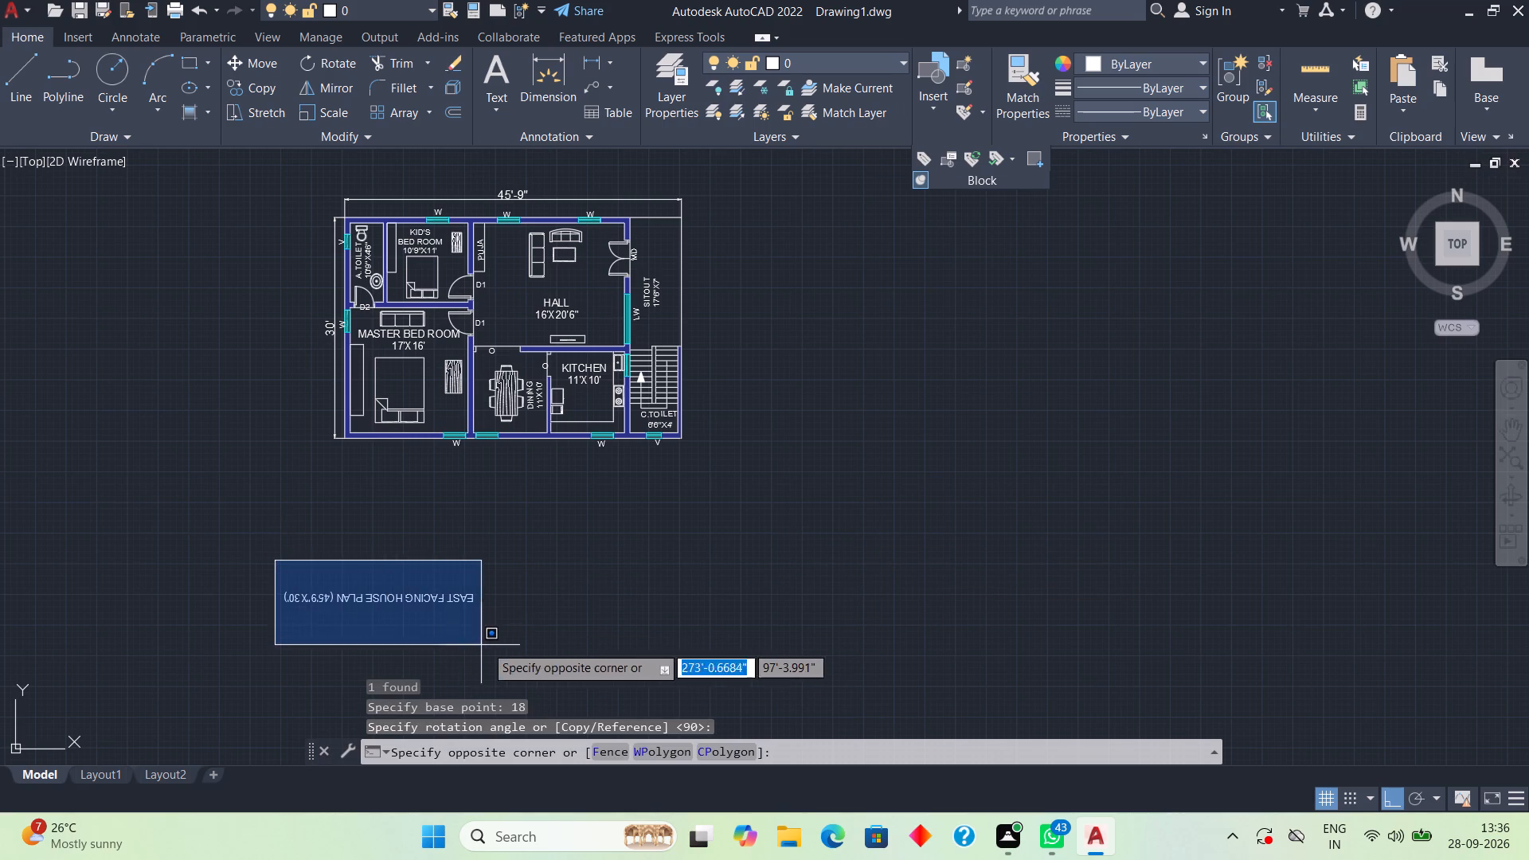
{"action": "left_click", "coordinate": [515, 642]}
{"action": "type", "text": "RO"}
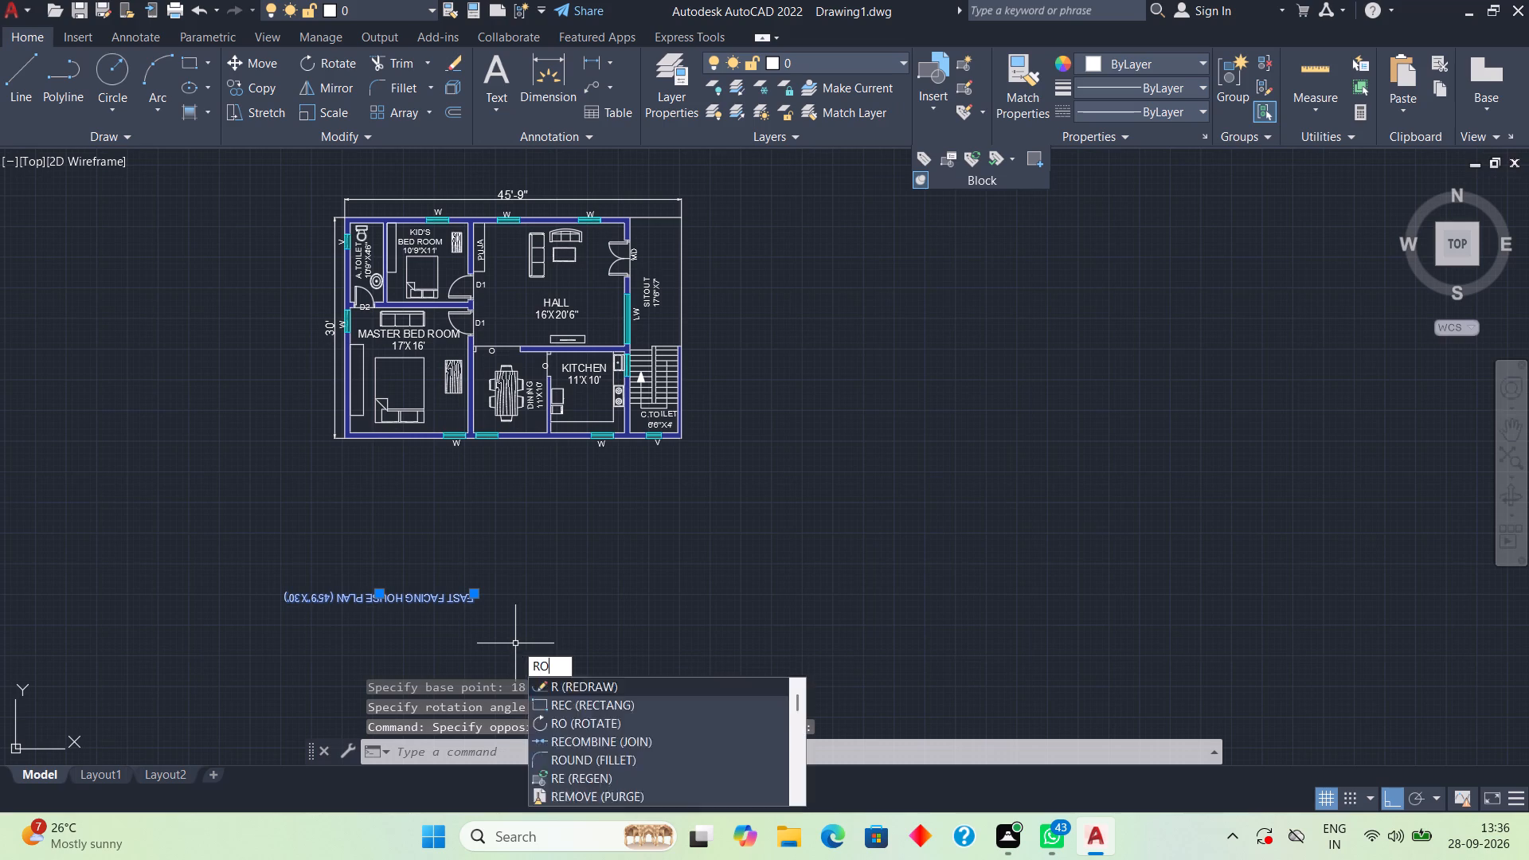
{"action": "key", "text": "Return"}
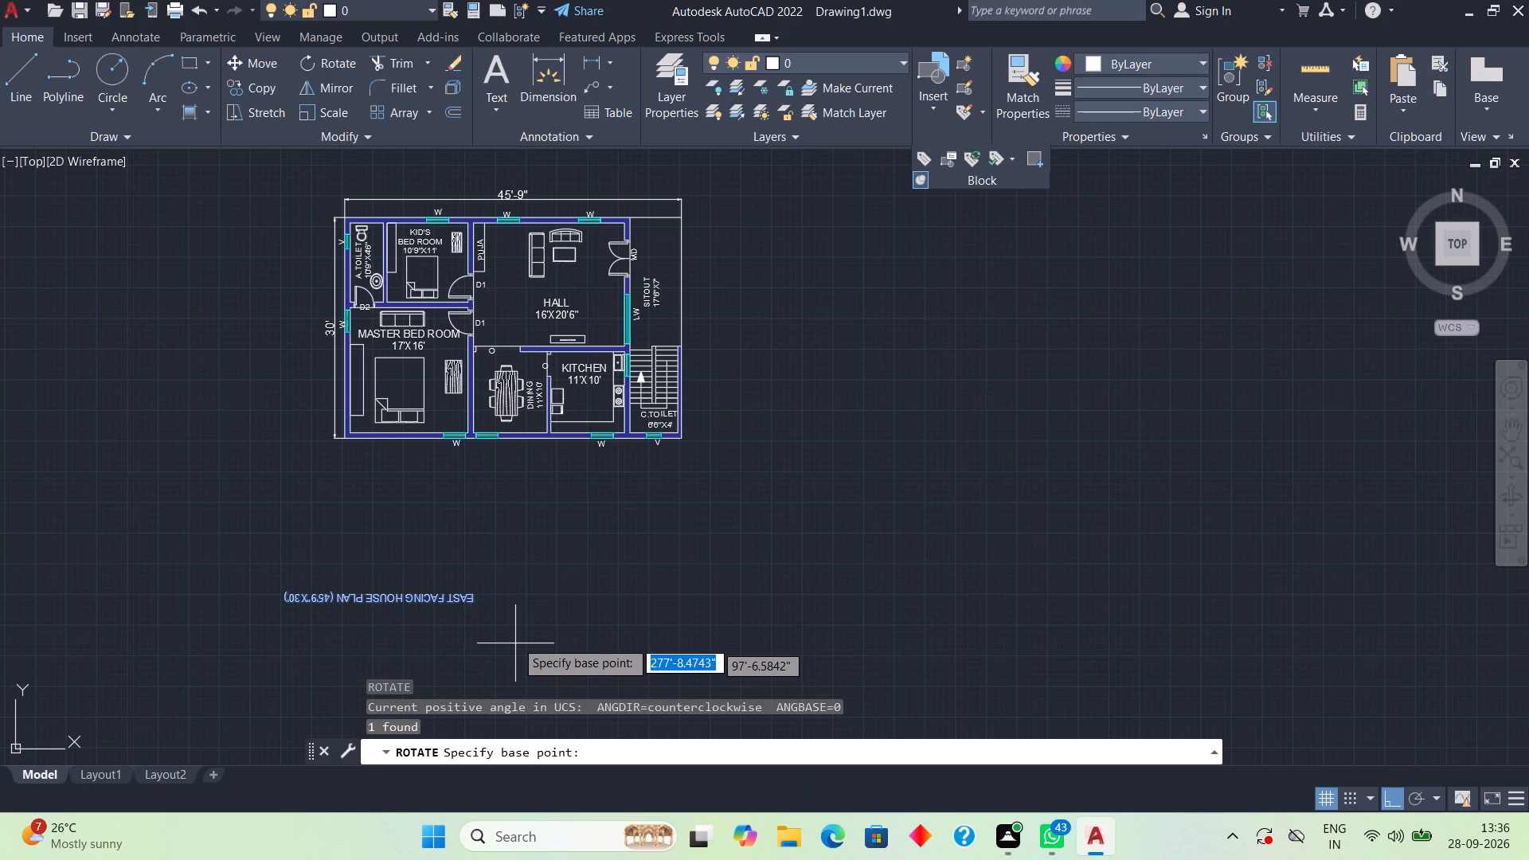
{"action": "left_click", "coordinate": [472, 605]}
{"action": "left_click", "coordinate": [286, 570]}
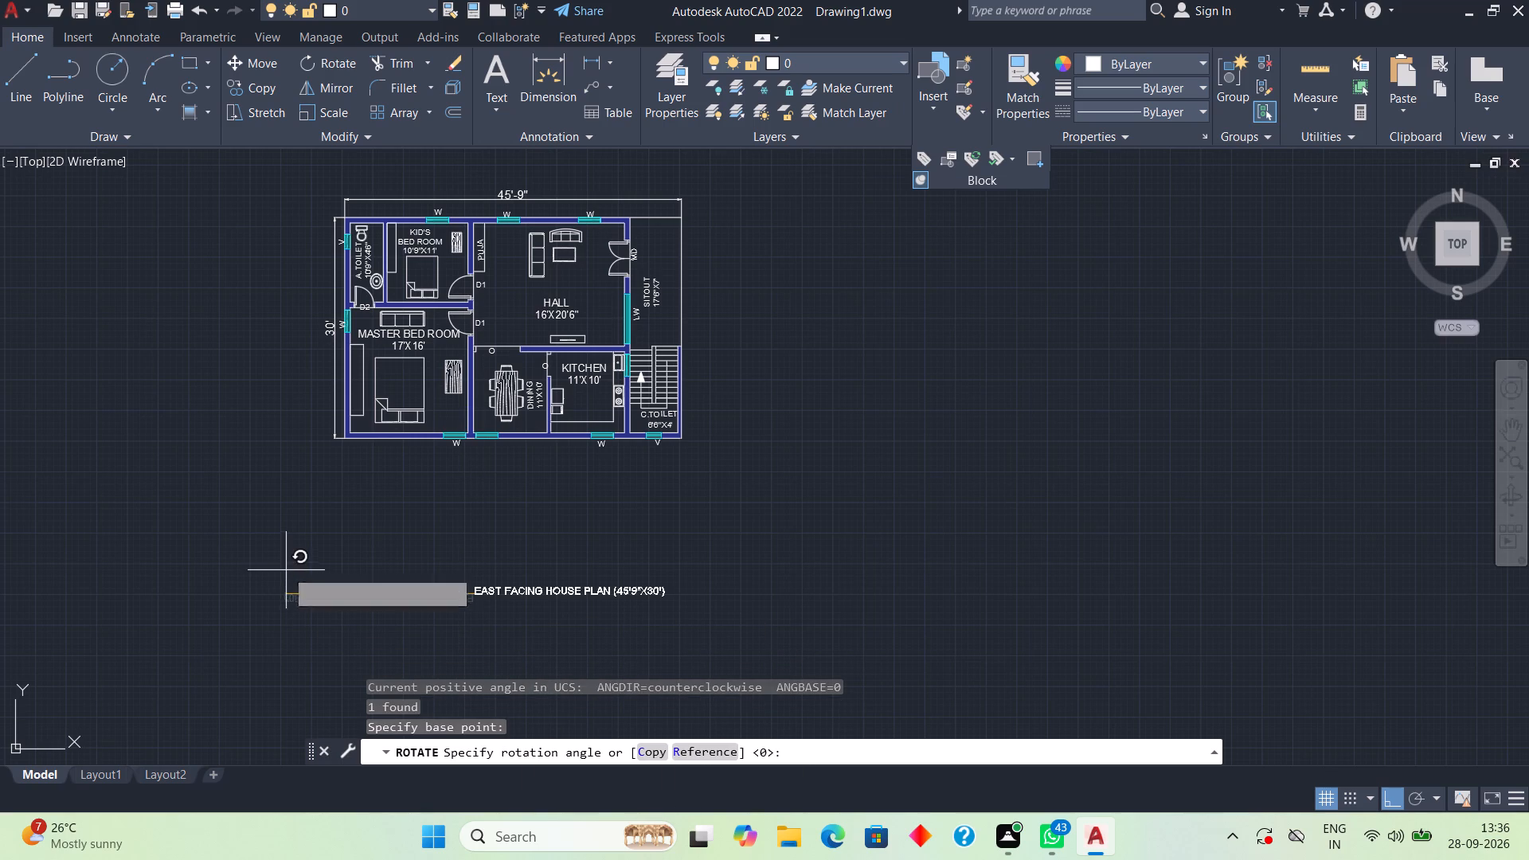
Move the horizontal plan title about 7' to the left, keeping it level below the plan.
{"action": "left_click", "coordinate": [420, 557]}
{"action": "left_click", "coordinate": [727, 646]}
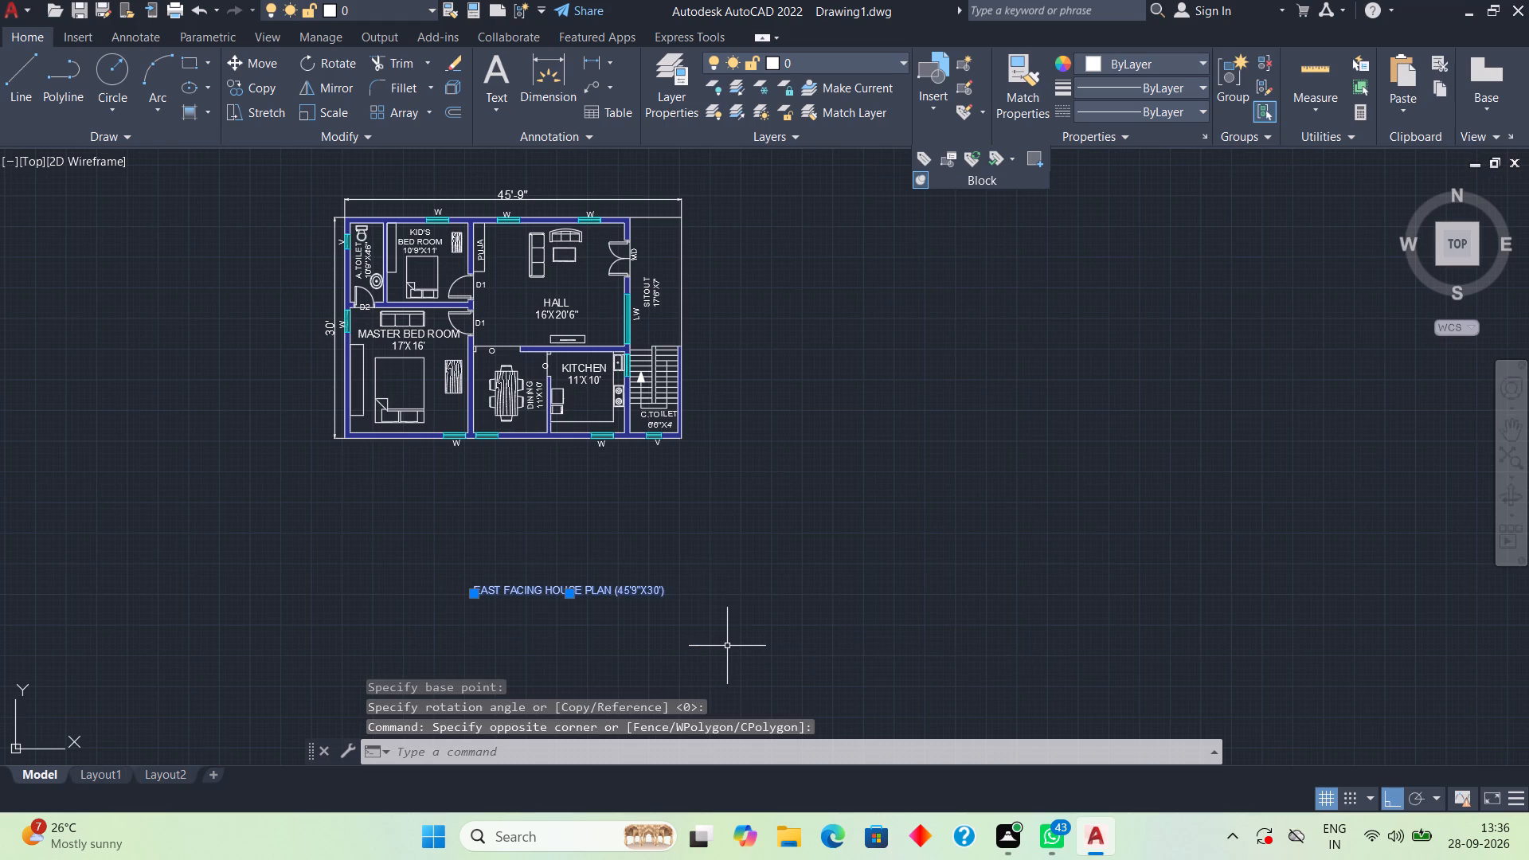
{"action": "type", "text": "M"}
{"action": "key", "text": "space"}
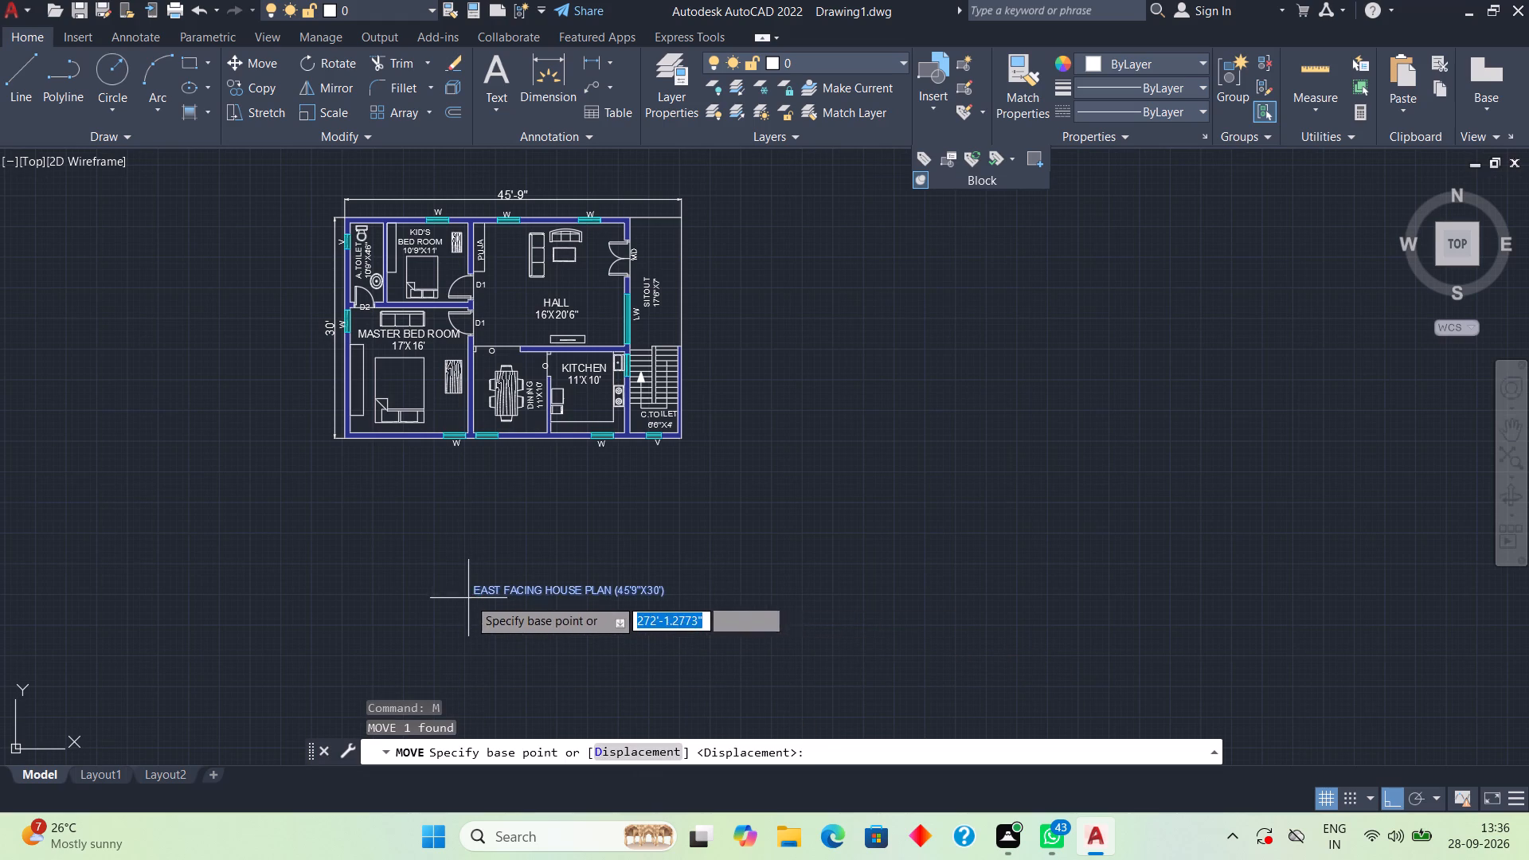
{"action": "left_click", "coordinate": [472, 592]}
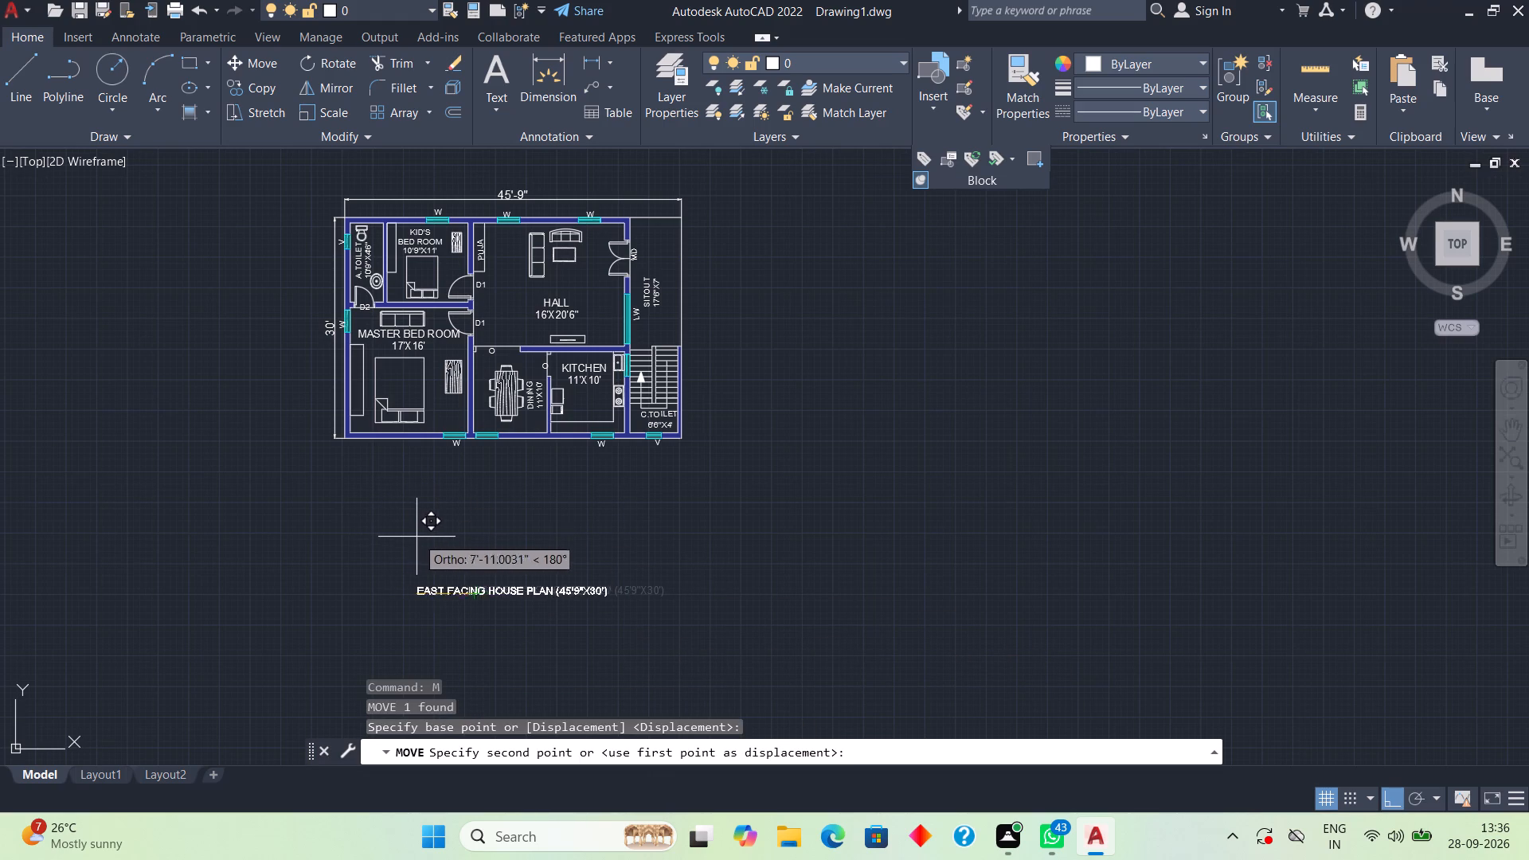
{"action": "scroll", "coordinate": [416, 553], "scroll_direction": "up", "scroll_amount": 2}
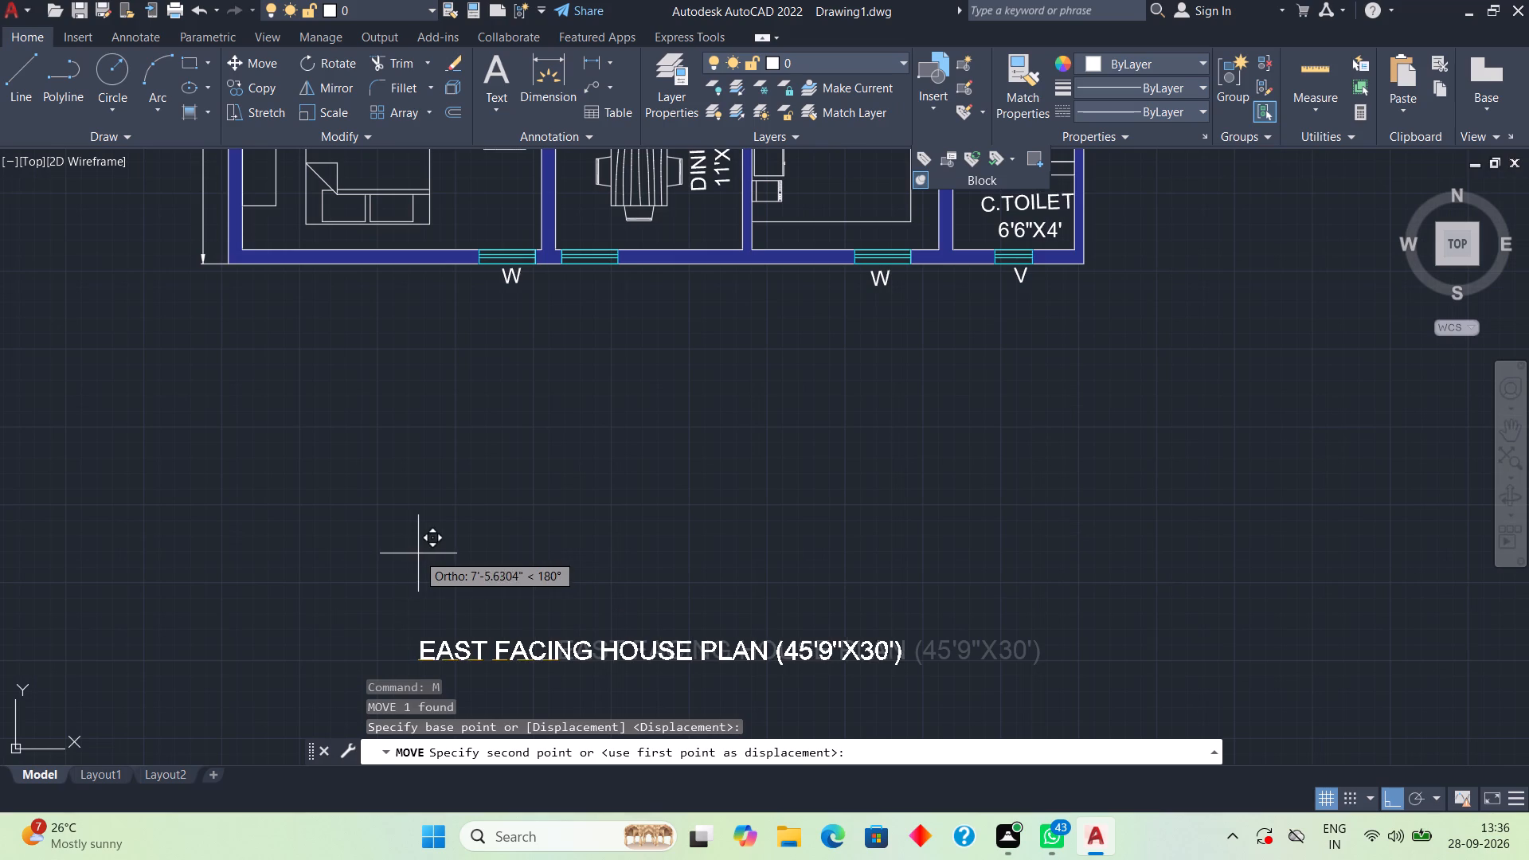
{"action": "left_click", "coordinate": [424, 557]}
Move the plan title straight up so that it sits just beneath the window labels of the plan's lower wall.
{"action": "left_click", "coordinate": [463, 653]}
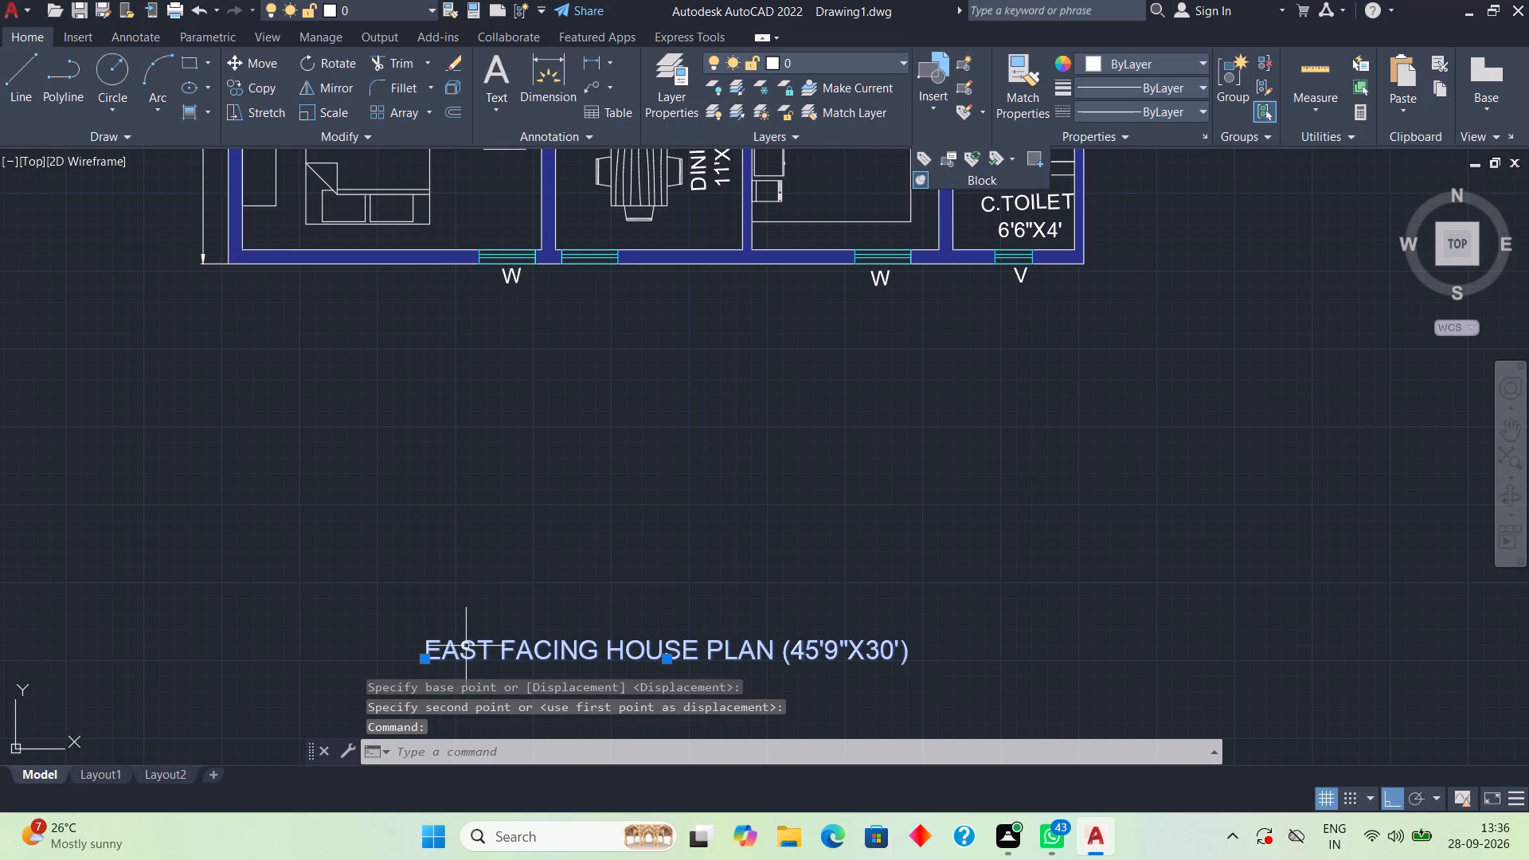
{"action": "key", "text": "m"}
{"action": "key", "text": "space"}
{"action": "left_click", "coordinate": [465, 642]}
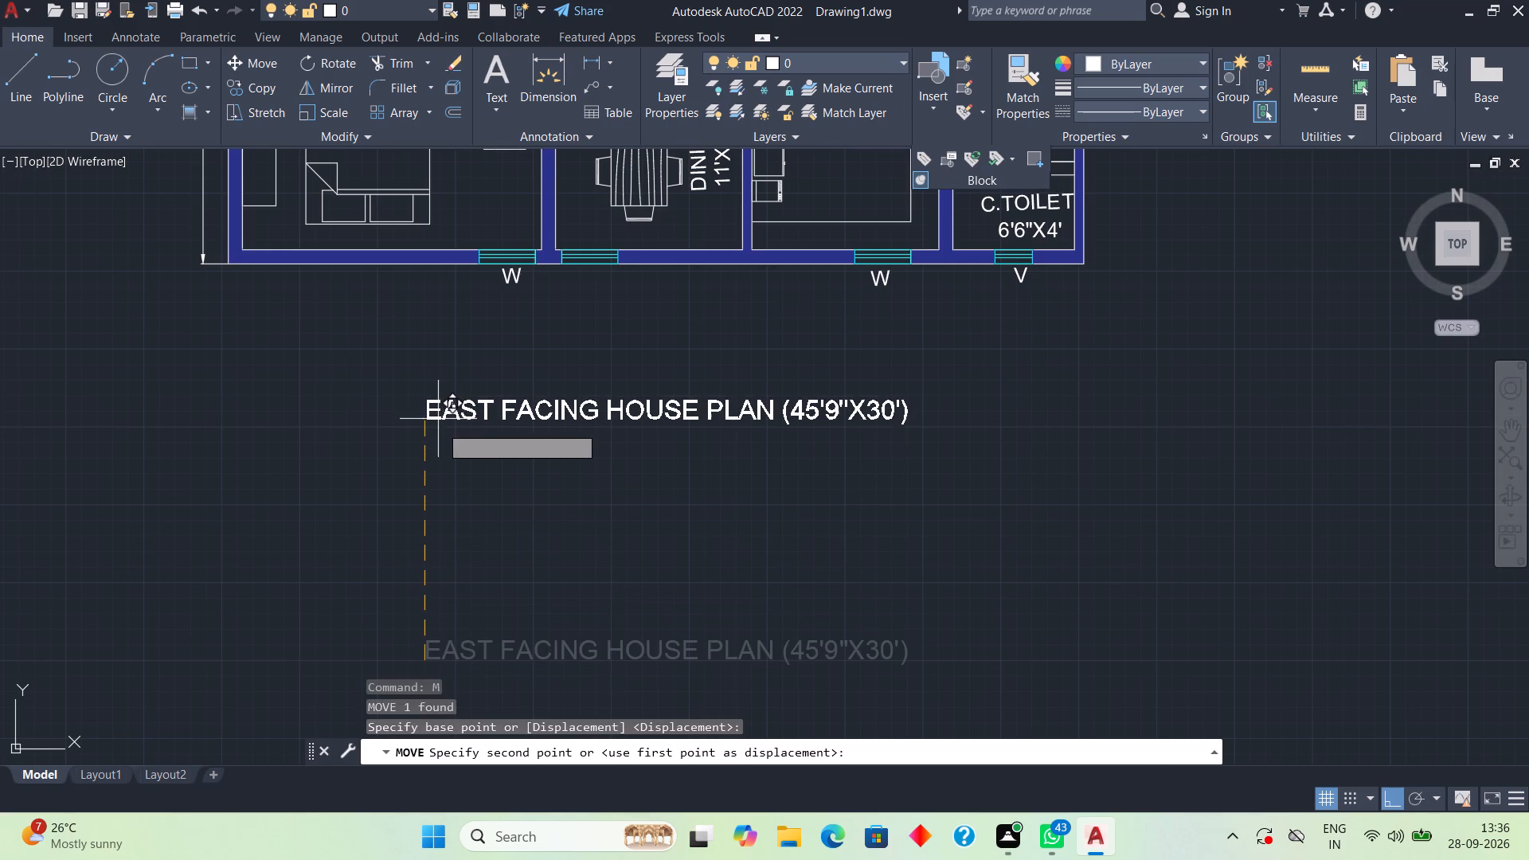
{"action": "left_click", "coordinate": [443, 372]}
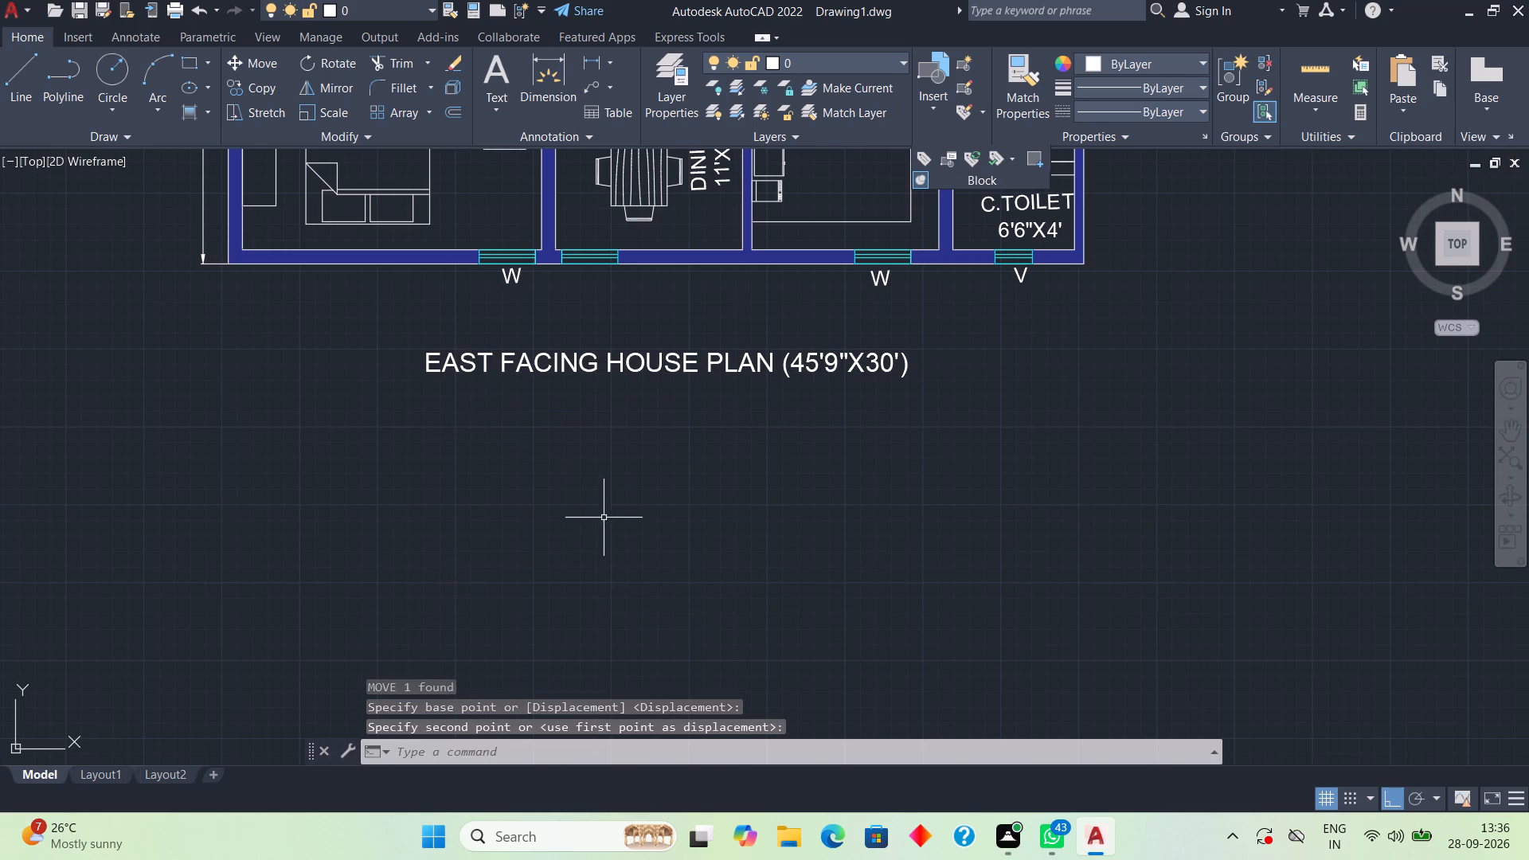
Save the drawing in the Downloads folder under the new file name EAST FACING HOUSE PLAN.
{"action": "scroll", "coordinate": [624, 653], "scroll_direction": "down", "scroll_amount": 2}
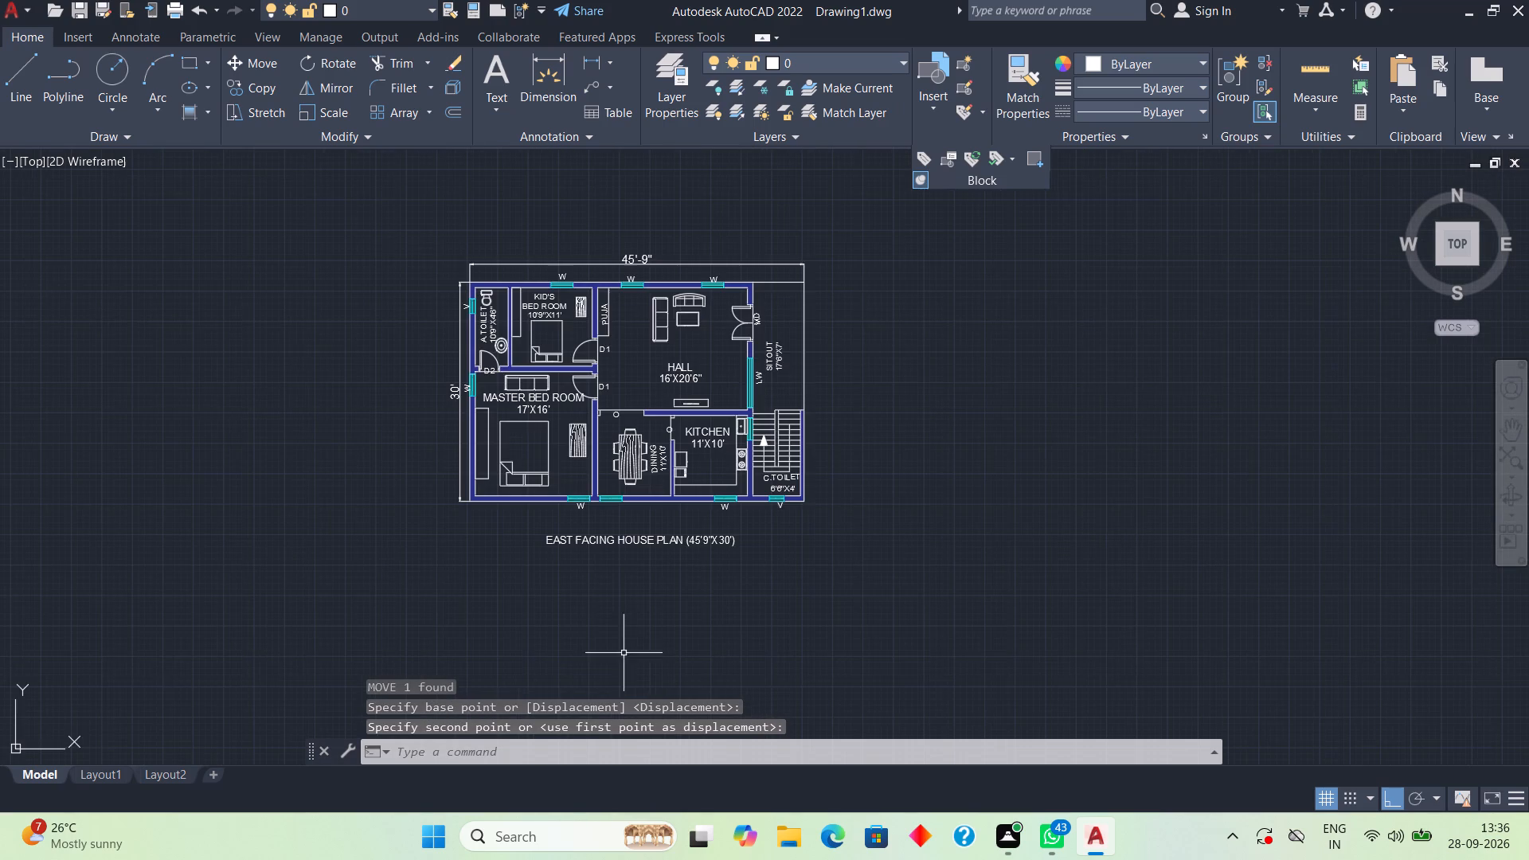
{"action": "scroll", "coordinate": [638, 639], "scroll_direction": "down", "scroll_amount": 1}
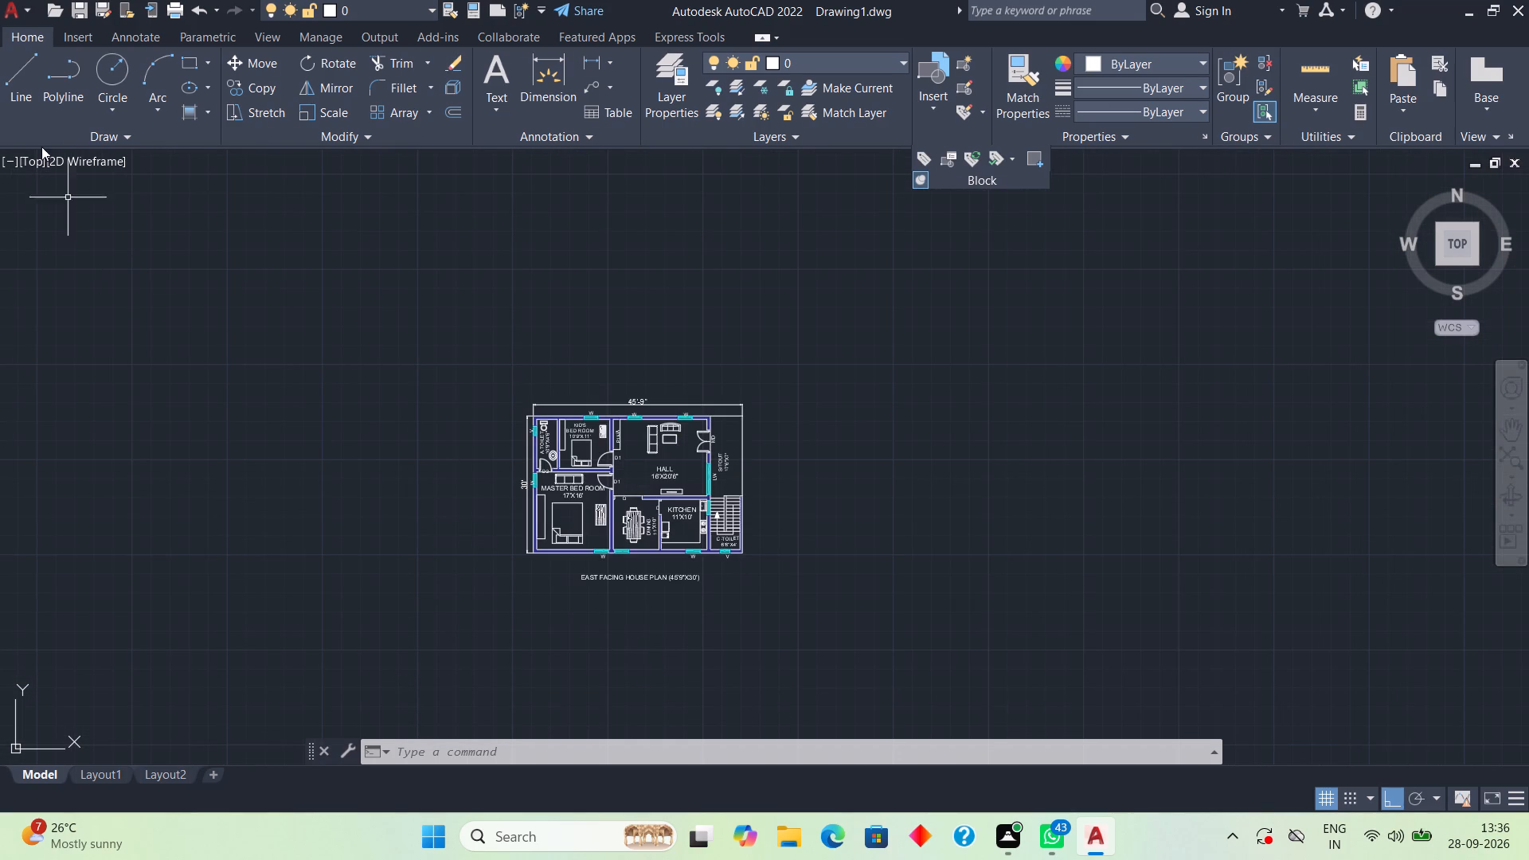
{"action": "left_click", "coordinate": [24, 7]}
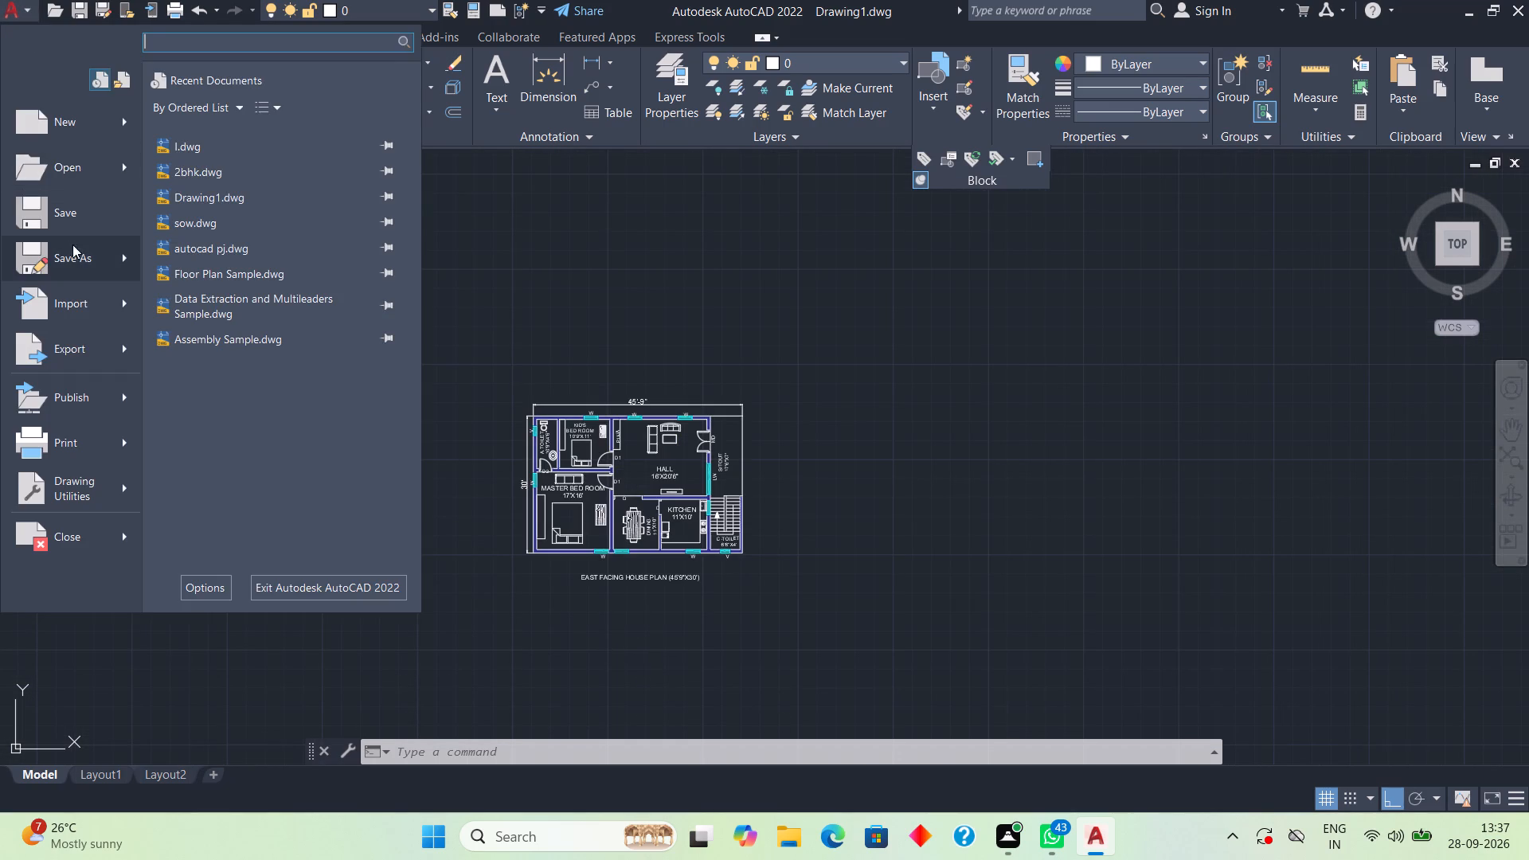
{"action": "left_click", "coordinate": [73, 259]}
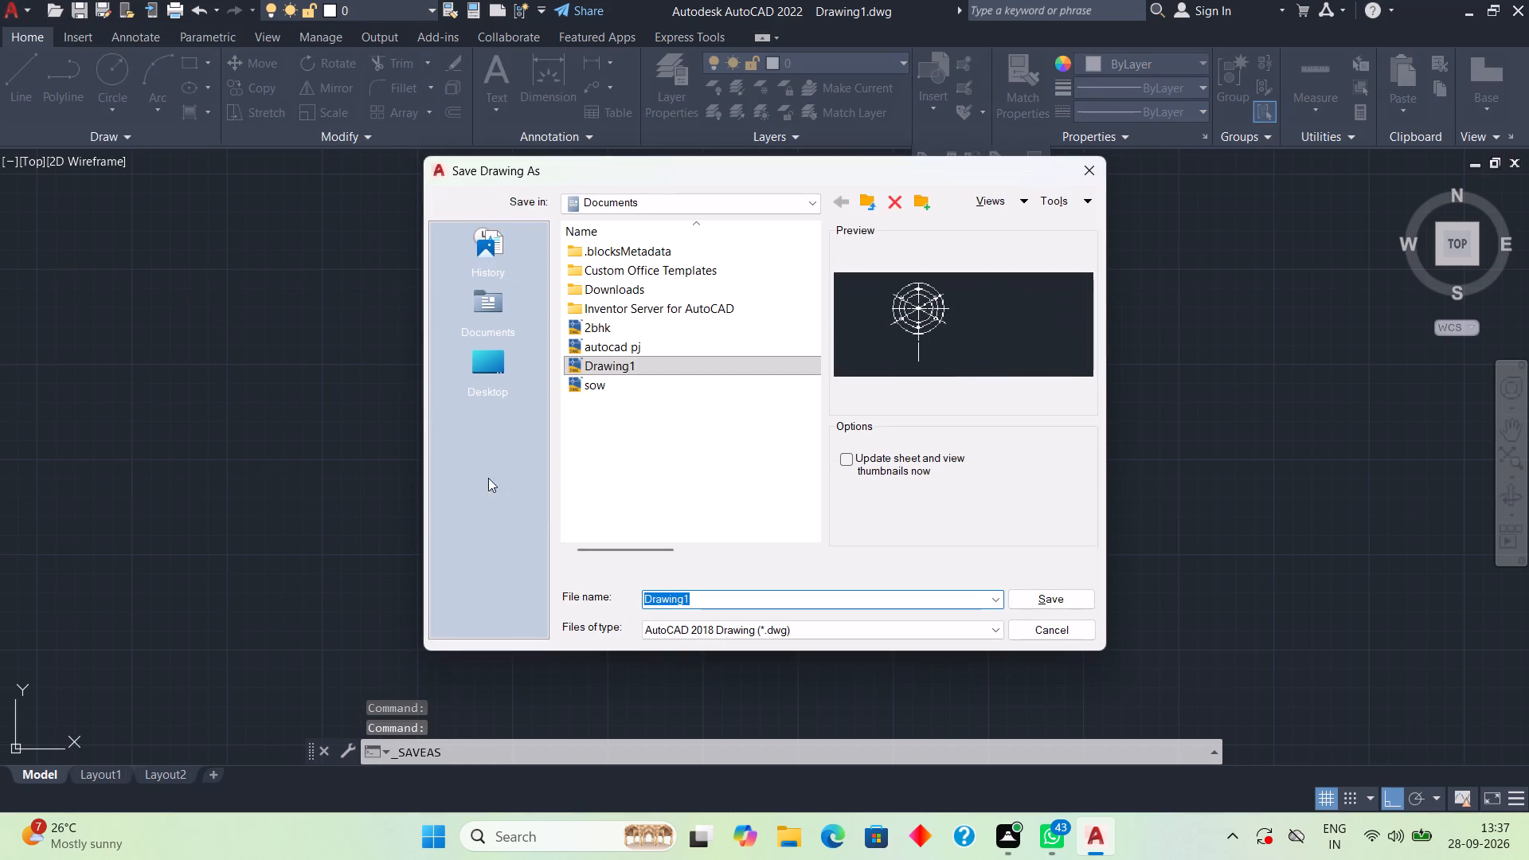
{"action": "left_click", "coordinate": [740, 599]}
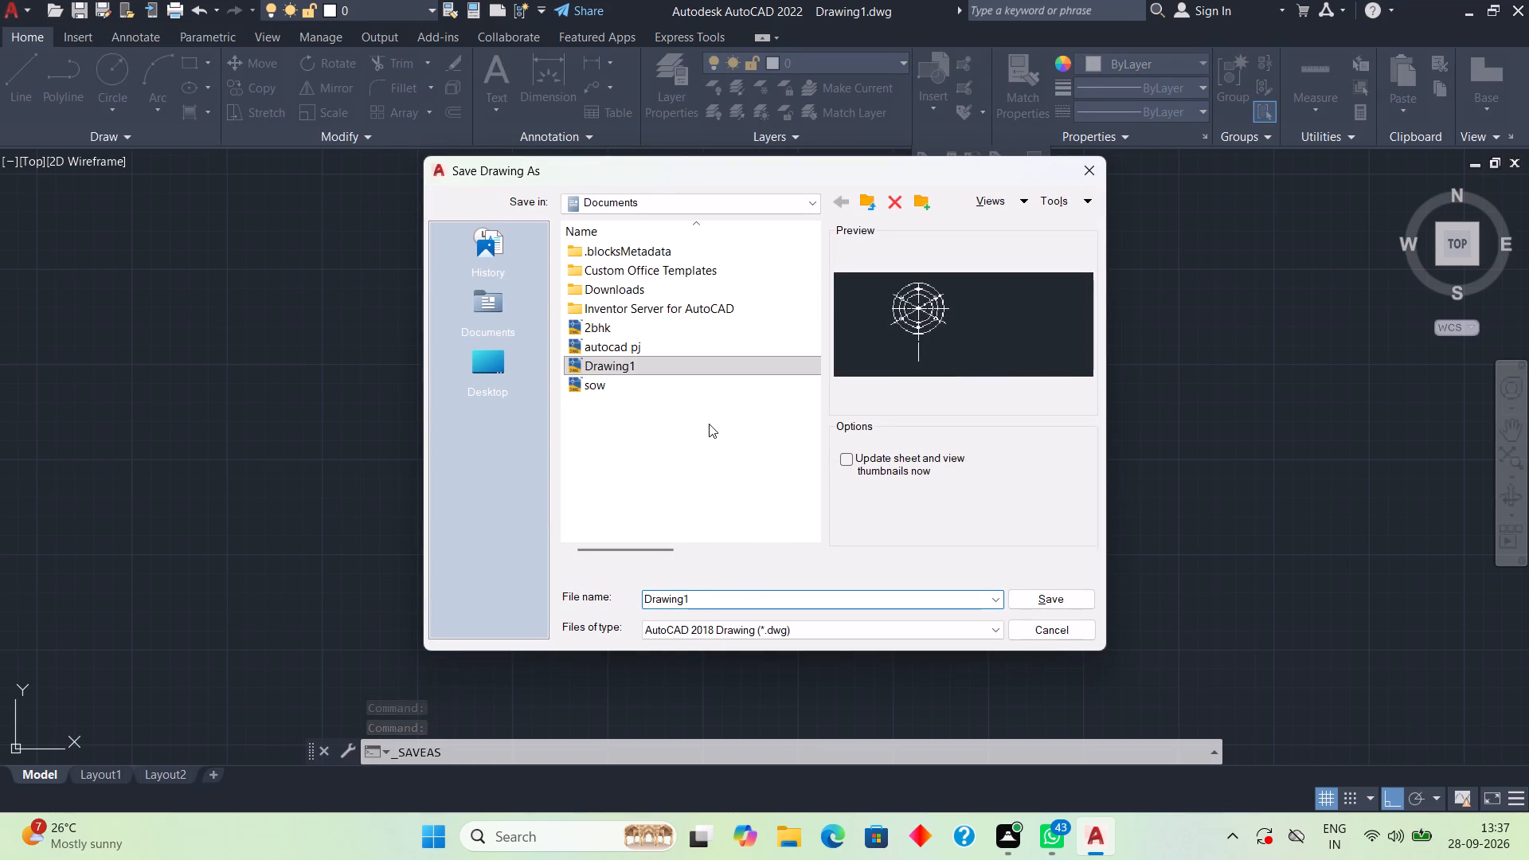
{"action": "left_click", "coordinate": [653, 202]}
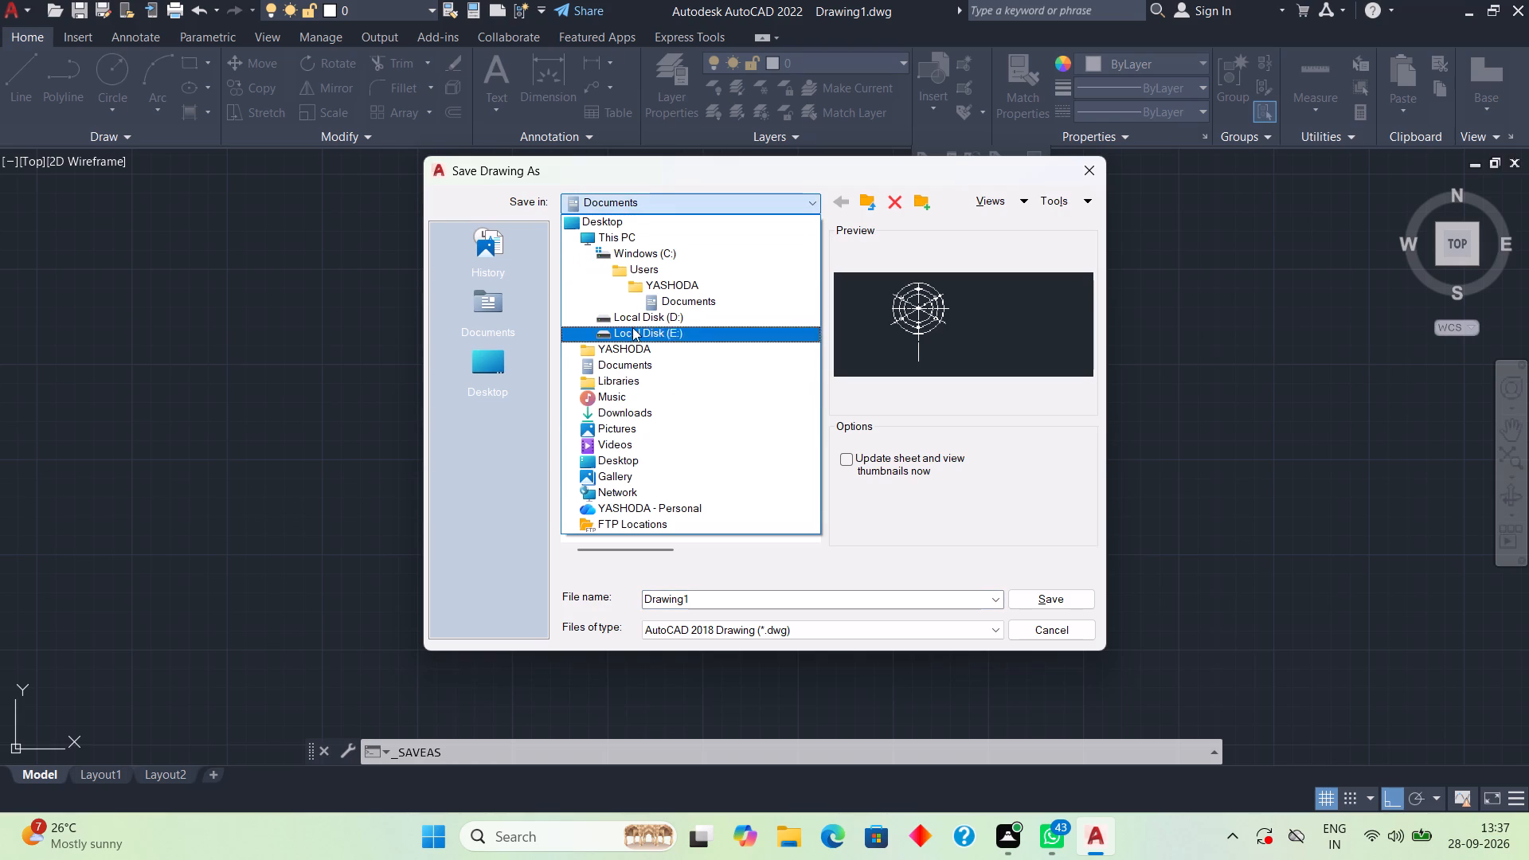
{"action": "left_click", "coordinate": [647, 412]}
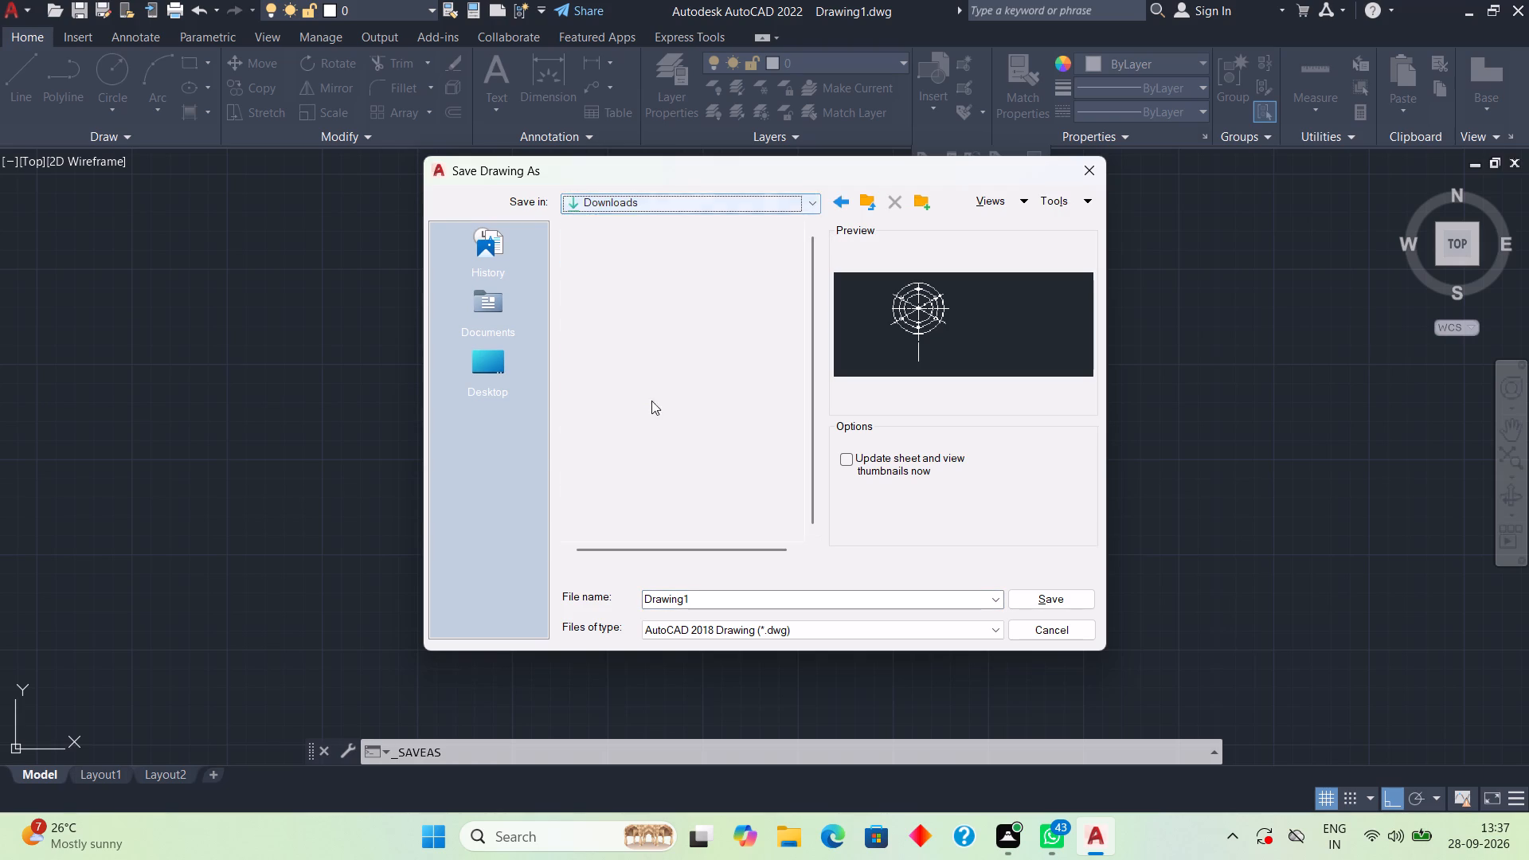
{"action": "left_click", "coordinate": [740, 599]}
{"action": "key", "text": "BackSpace"}
{"action": "key", "text": "BackSpace"}
{"action": "key", "text": "BackSpace"}
{"action": "key", "text": "BackSpace"}
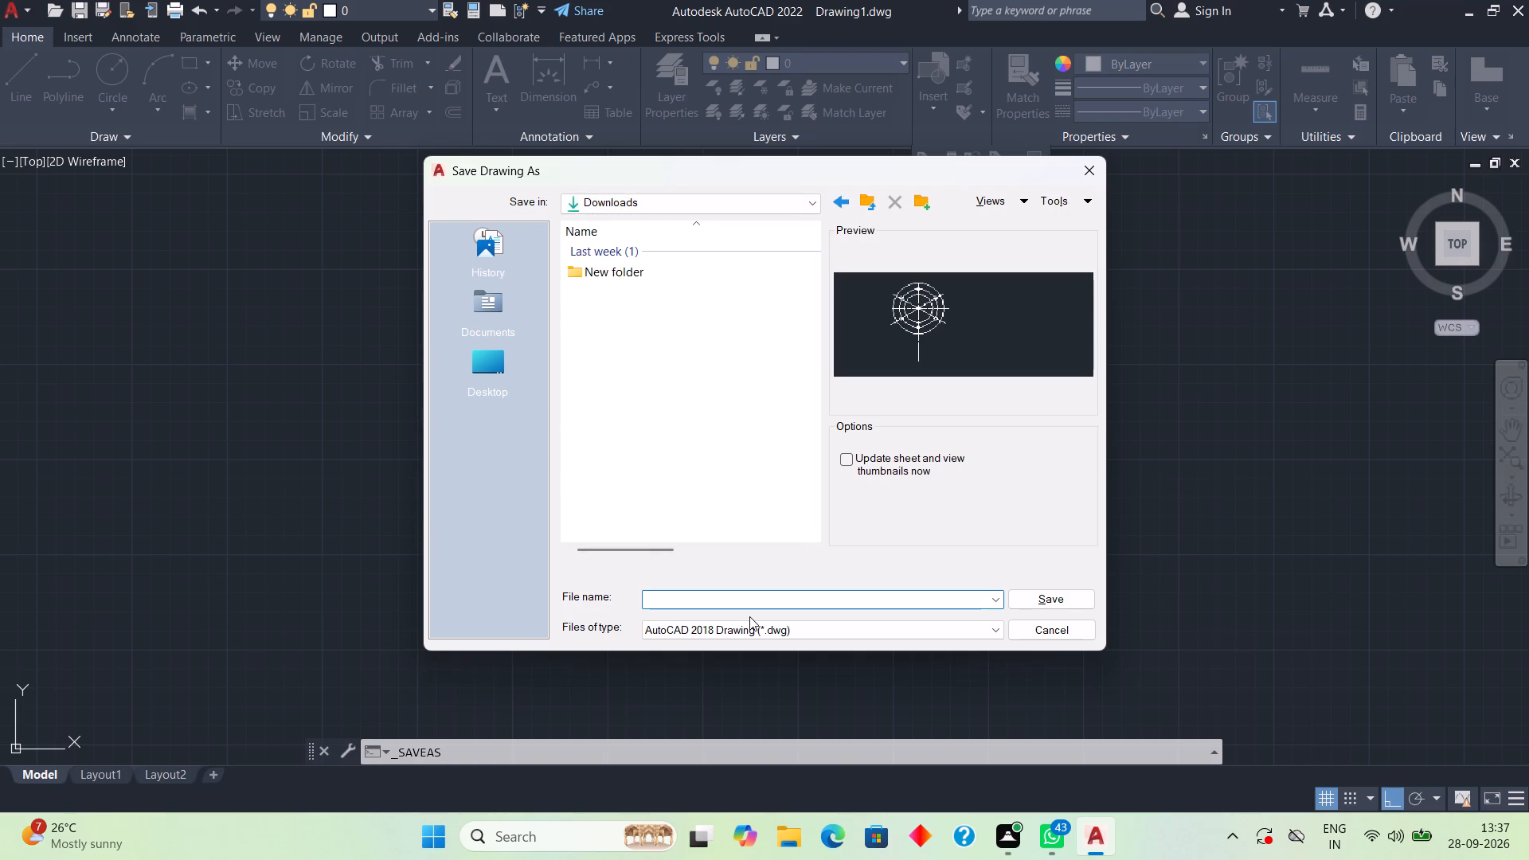
{"action": "type", "text": "EAST FACING"}
{"action": "key", "text": "space"}
{"action": "type", "text": "HOUSE PLAN"}
{"action": "key", "text": "space"}
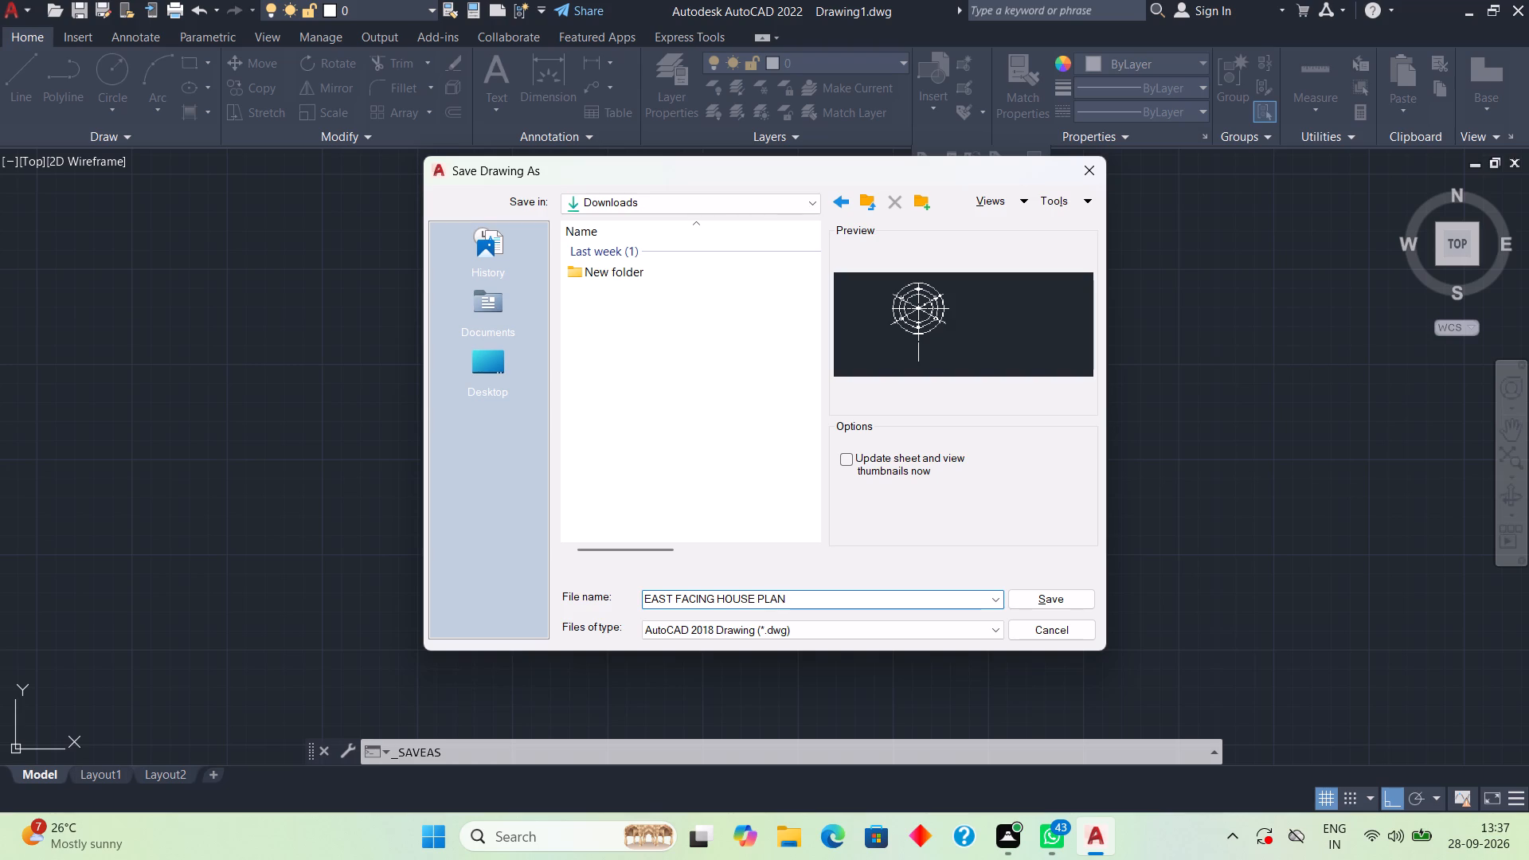
{"action": "left_click", "coordinate": [1055, 596]}
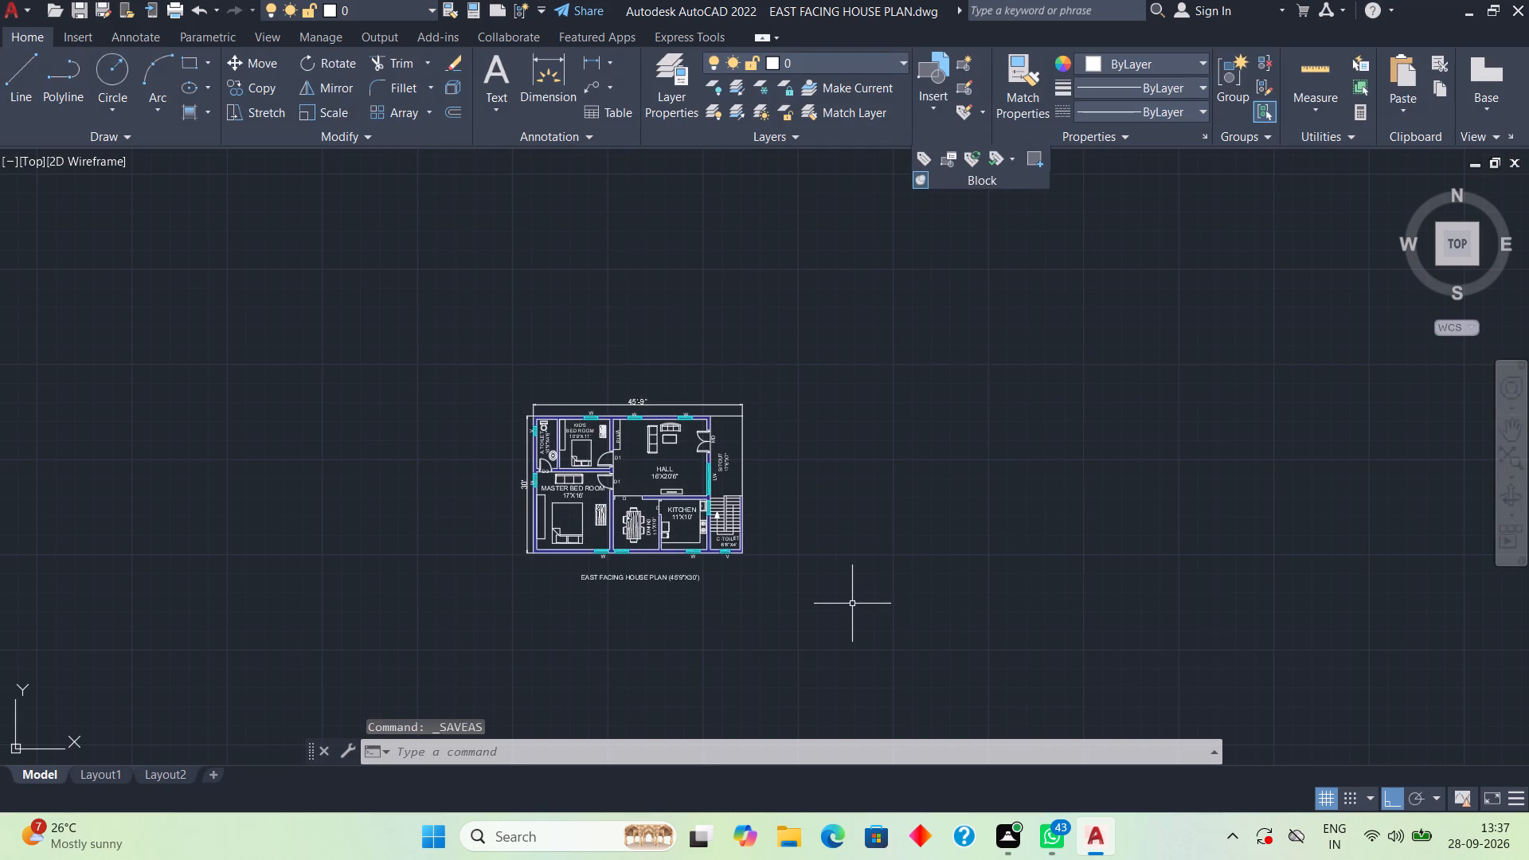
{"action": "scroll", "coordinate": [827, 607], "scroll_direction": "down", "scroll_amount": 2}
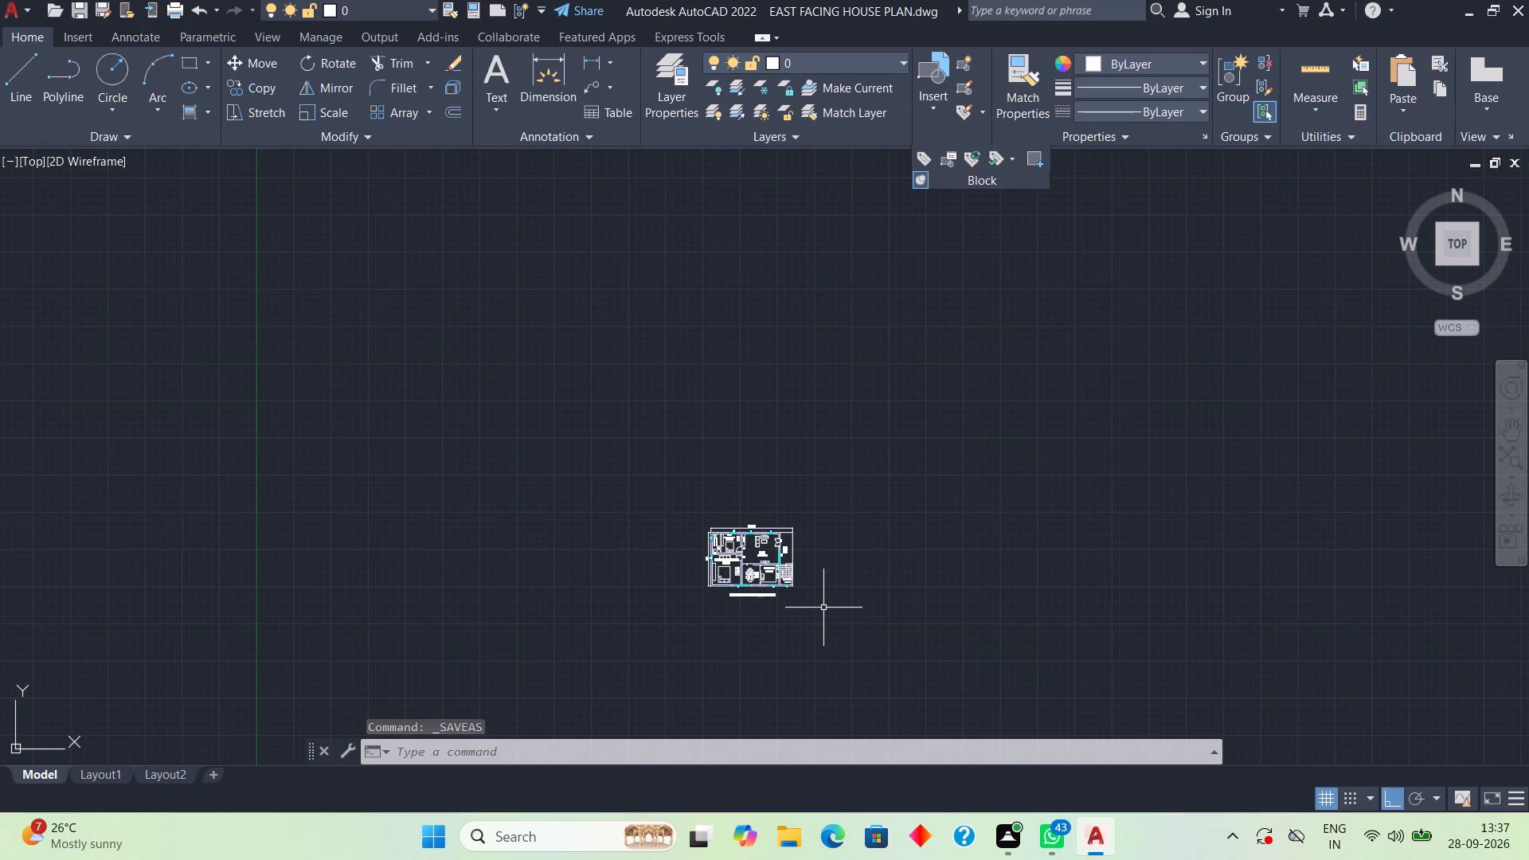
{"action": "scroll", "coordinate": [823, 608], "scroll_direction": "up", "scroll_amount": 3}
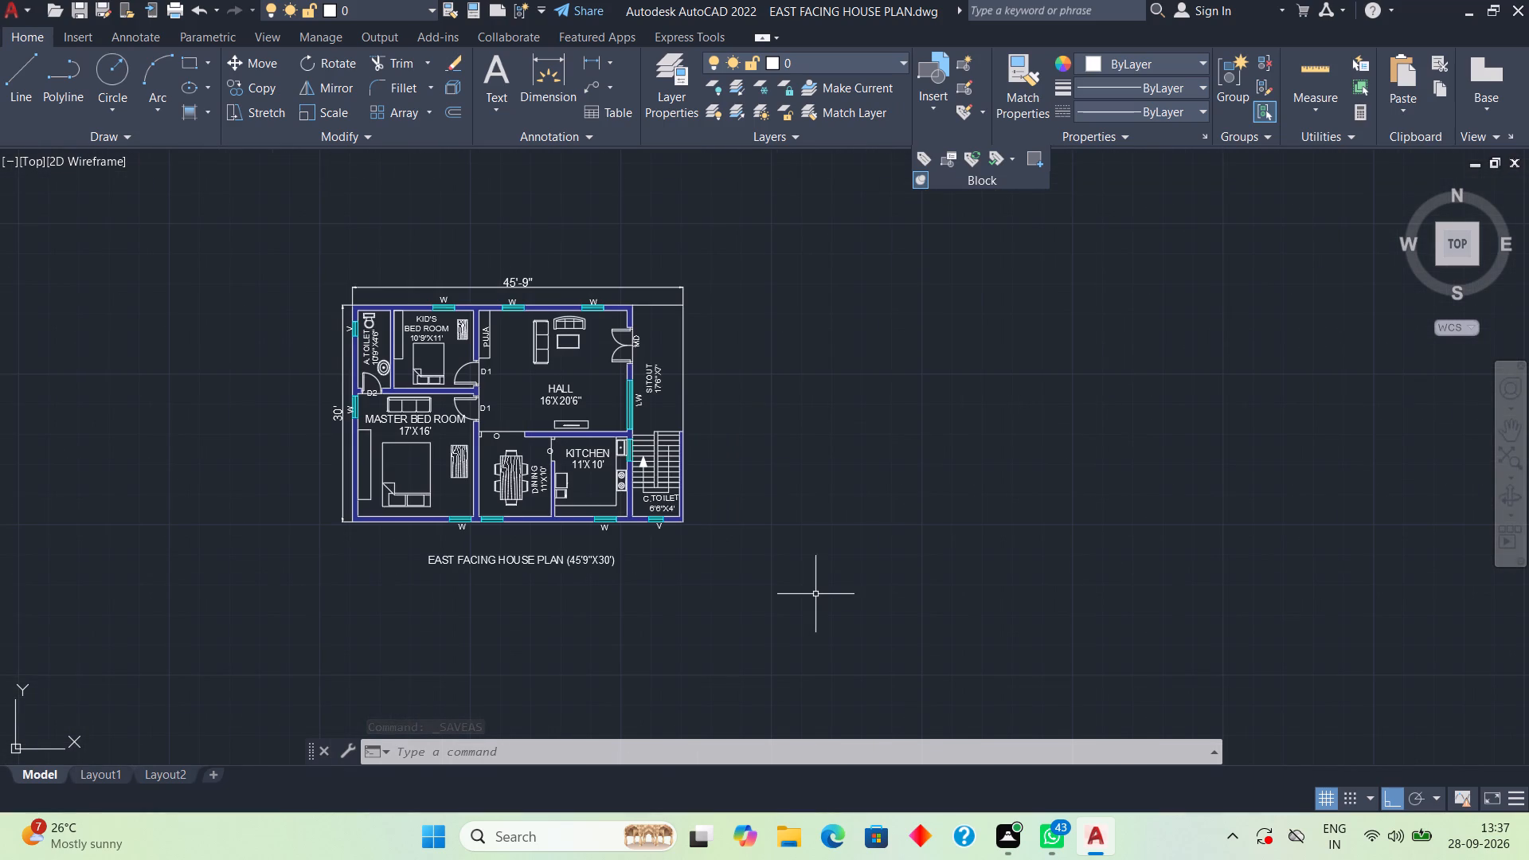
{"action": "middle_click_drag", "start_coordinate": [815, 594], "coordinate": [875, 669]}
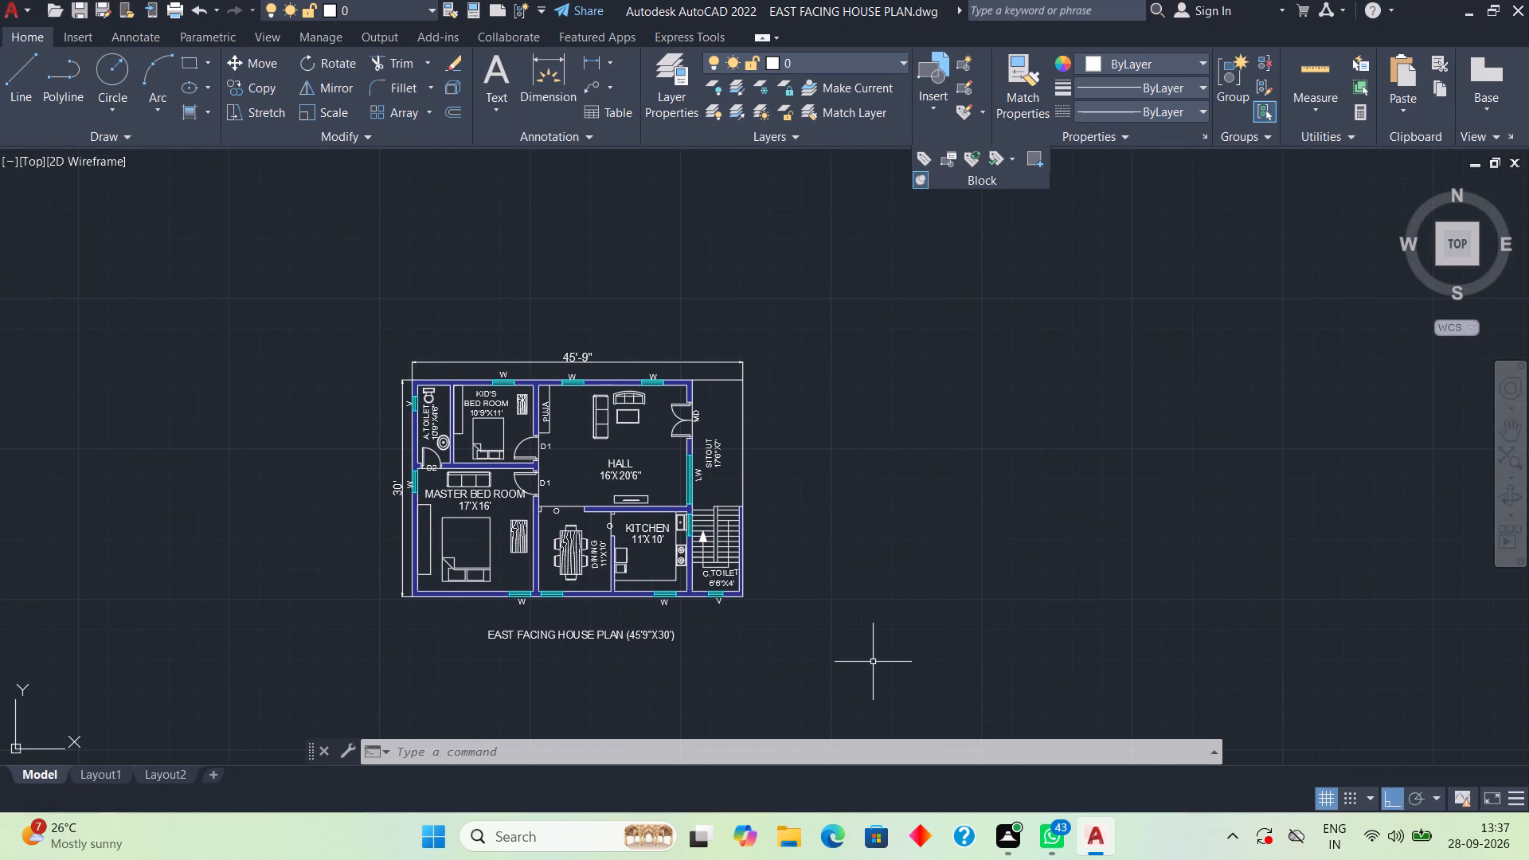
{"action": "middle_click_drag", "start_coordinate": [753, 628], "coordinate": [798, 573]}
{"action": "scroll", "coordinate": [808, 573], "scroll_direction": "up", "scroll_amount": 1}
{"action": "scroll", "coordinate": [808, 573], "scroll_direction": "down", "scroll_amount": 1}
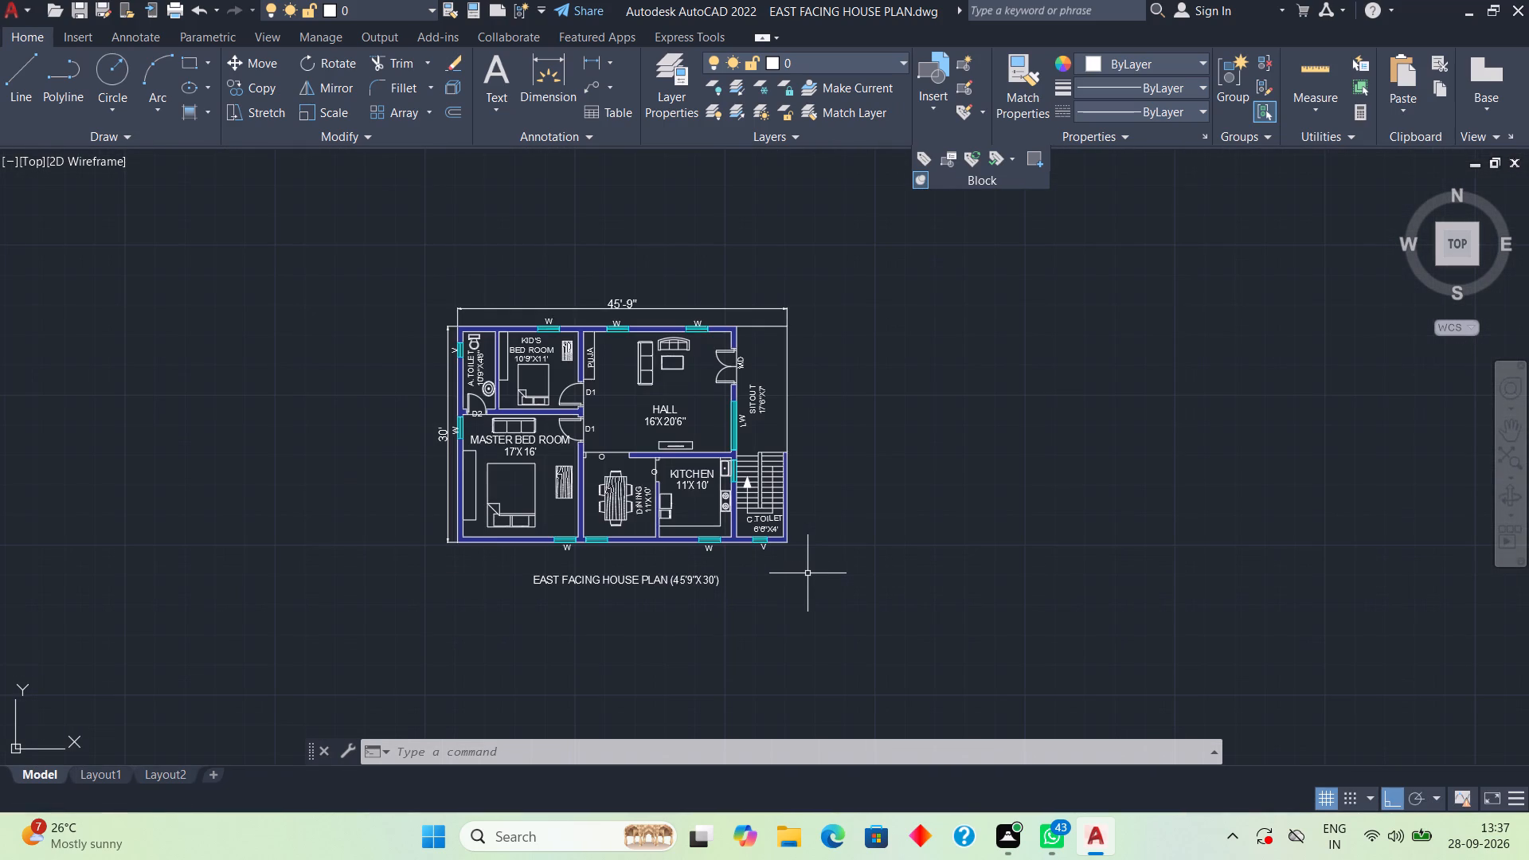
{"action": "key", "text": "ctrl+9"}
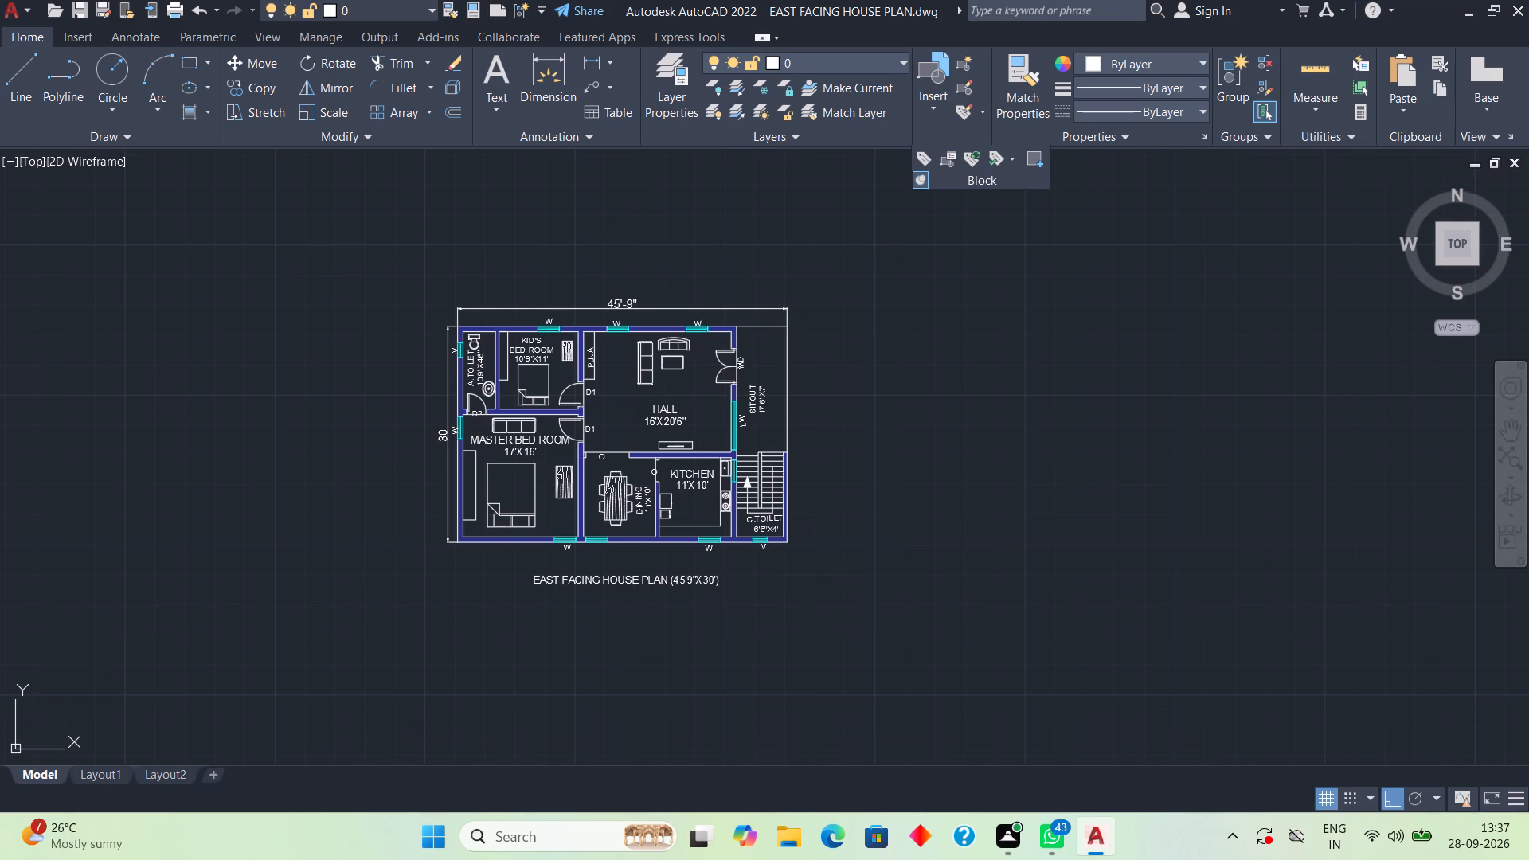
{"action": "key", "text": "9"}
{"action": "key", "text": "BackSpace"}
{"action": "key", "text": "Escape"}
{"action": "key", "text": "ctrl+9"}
Turn on Clean Screen and take a rectangular screenshot of the whole plan with its dimensions and title, leaving a wide margin.
{"action": "key", "text": "ctrl+0"}
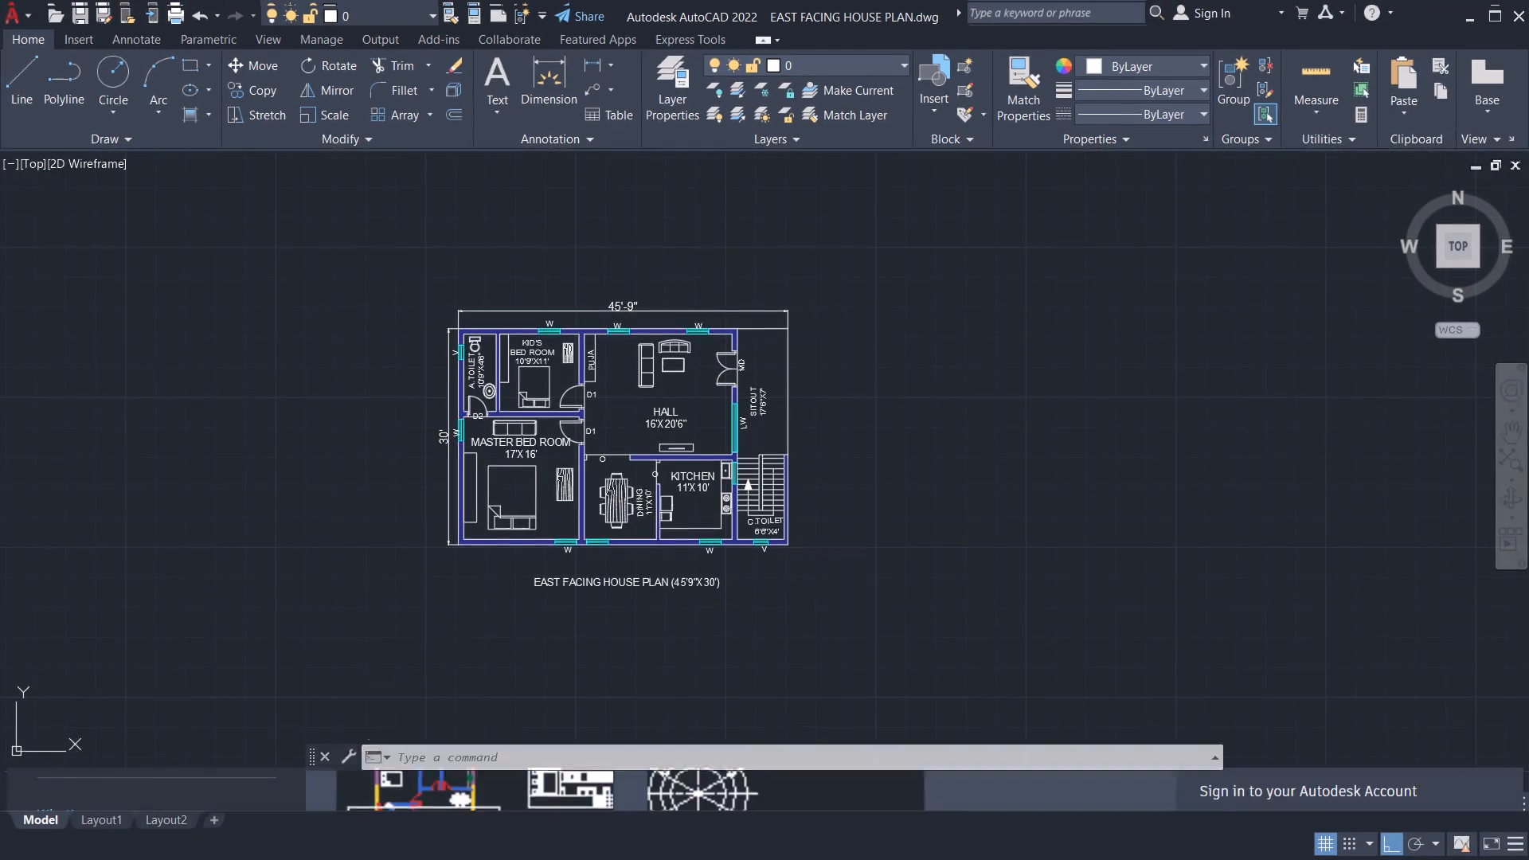
{"action": "scroll", "coordinate": [651, 428], "scroll_direction": "up", "scroll_amount": 2}
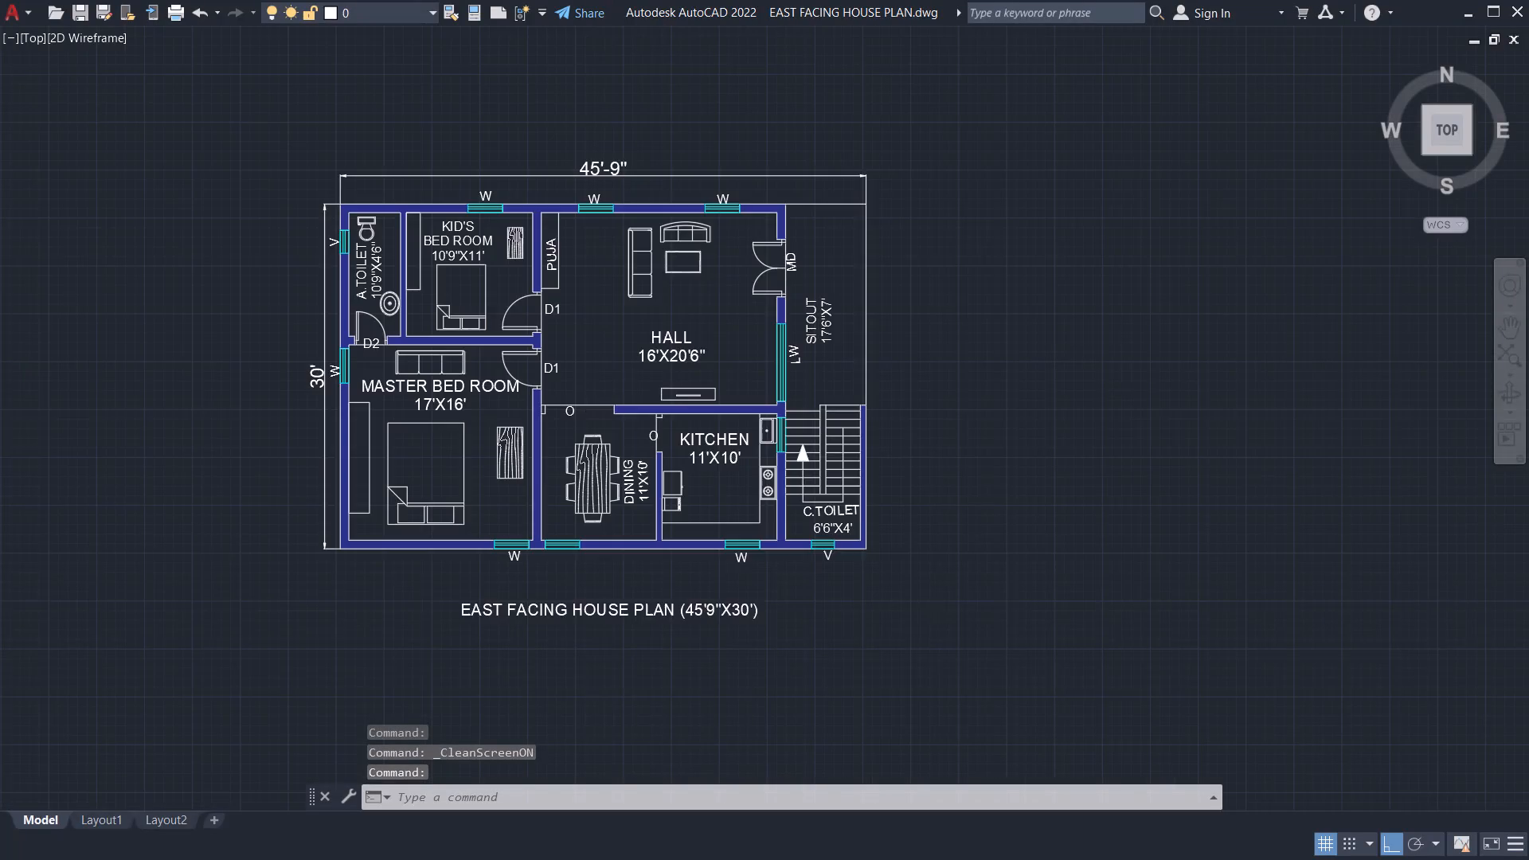
{"action": "scroll", "coordinate": [651, 428], "scroll_direction": "down", "scroll_amount": 1}
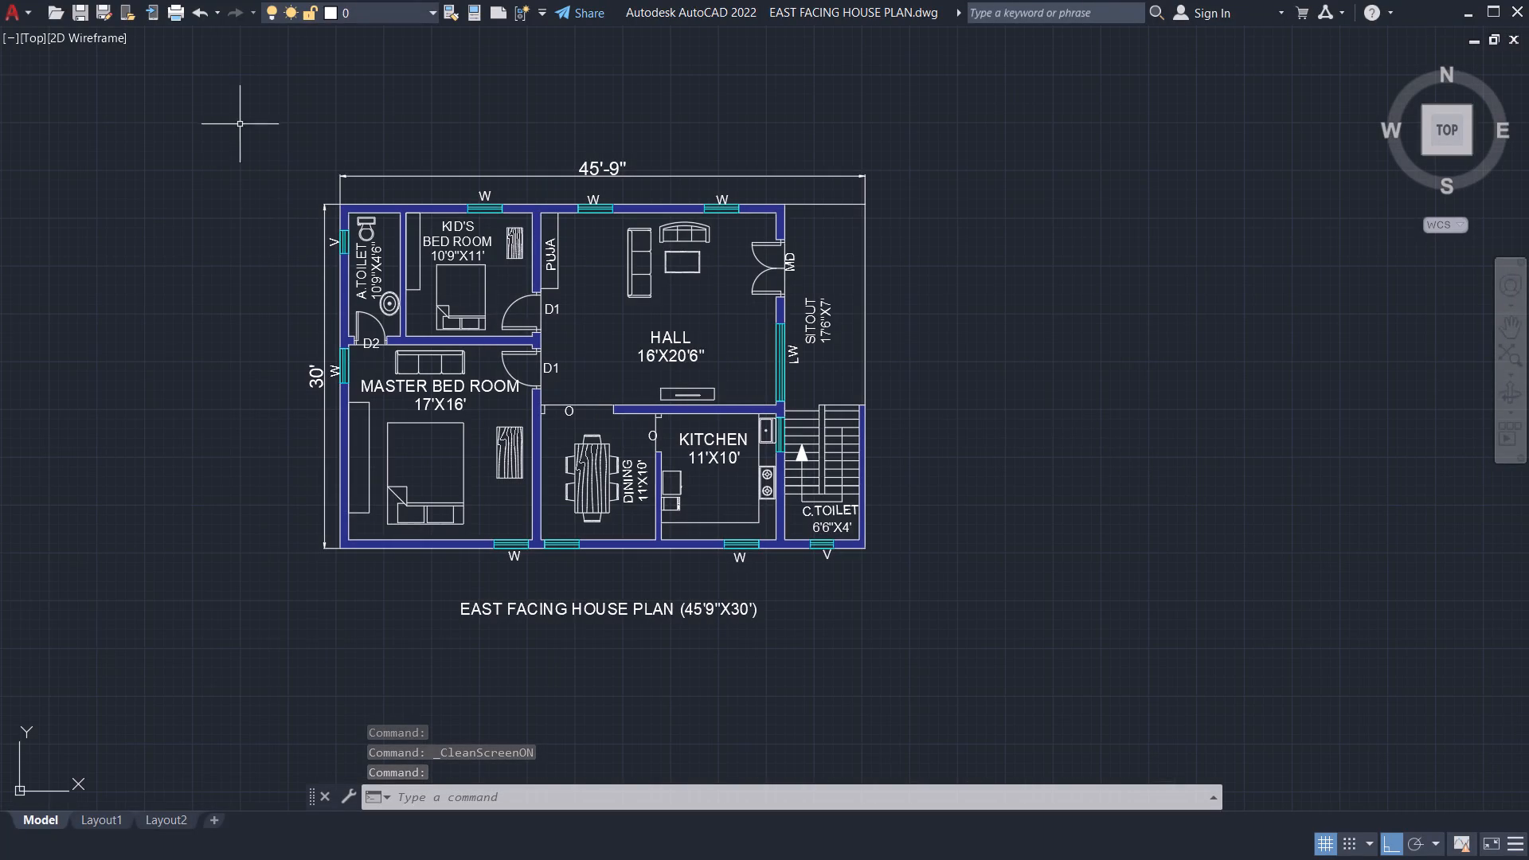
{"action": "key", "text": "Print"}
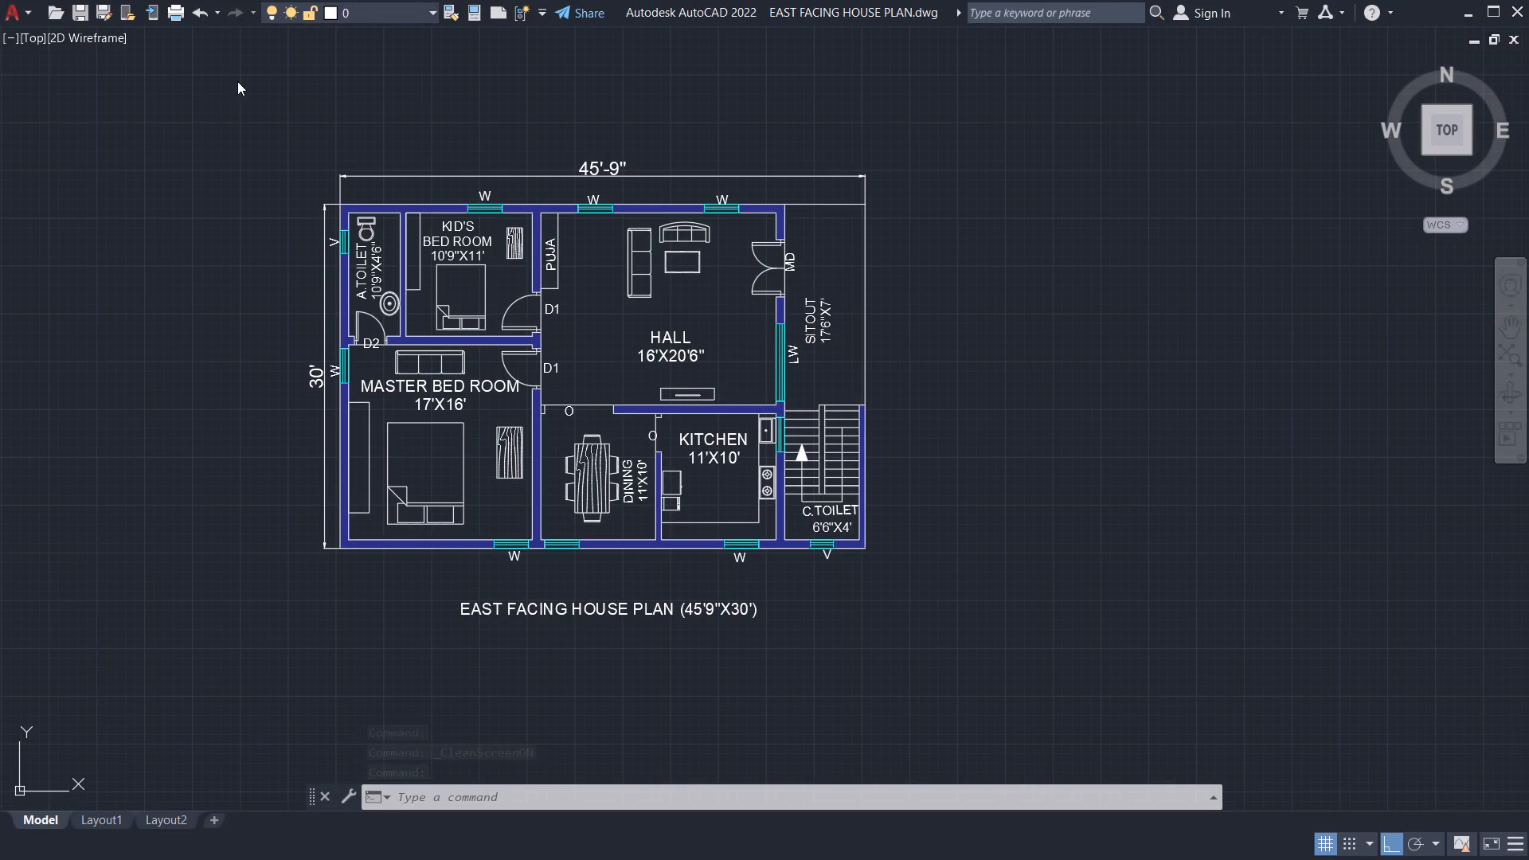
{"action": "left_click_drag", "start_coordinate": [240, 98], "coordinate": [688, 536]}
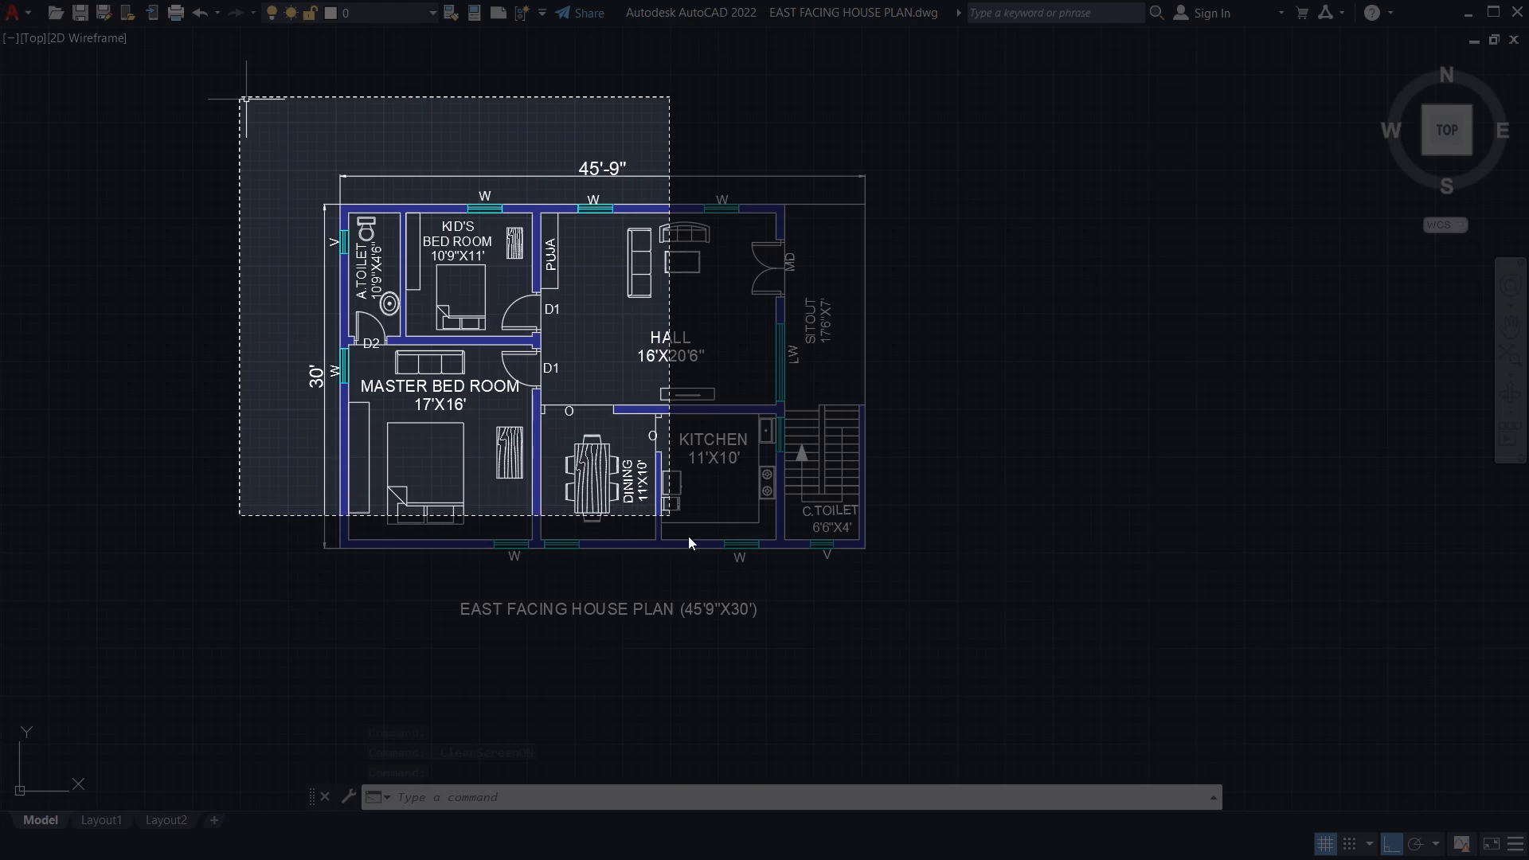
{"action": "left_click_drag", "start_coordinate": [688, 536], "coordinate": [991, 660]}
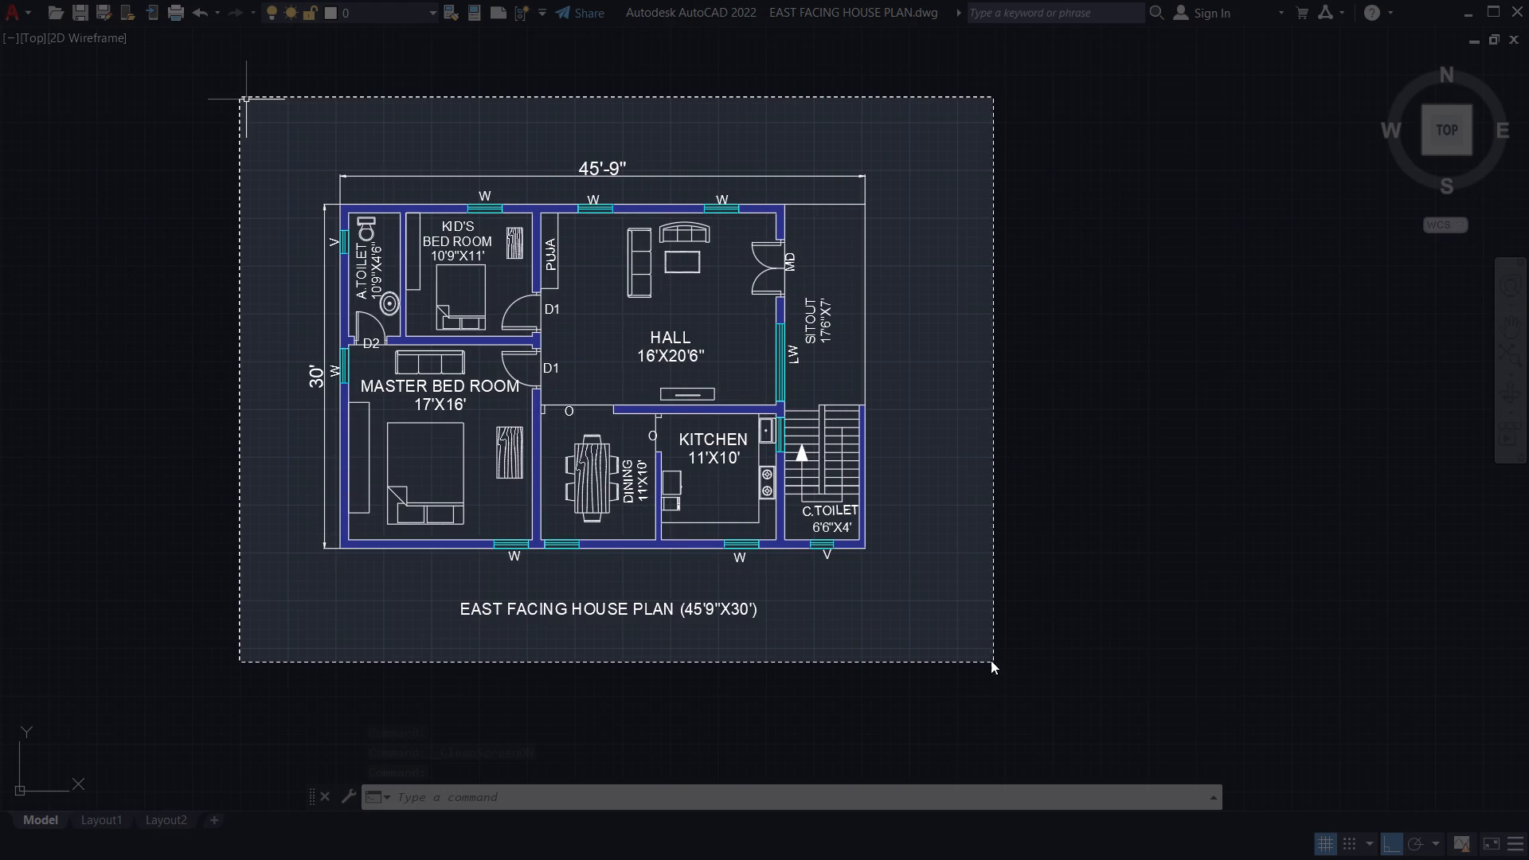
{"action": "left_click_drag", "start_coordinate": [991, 660], "coordinate": [945, 639]}
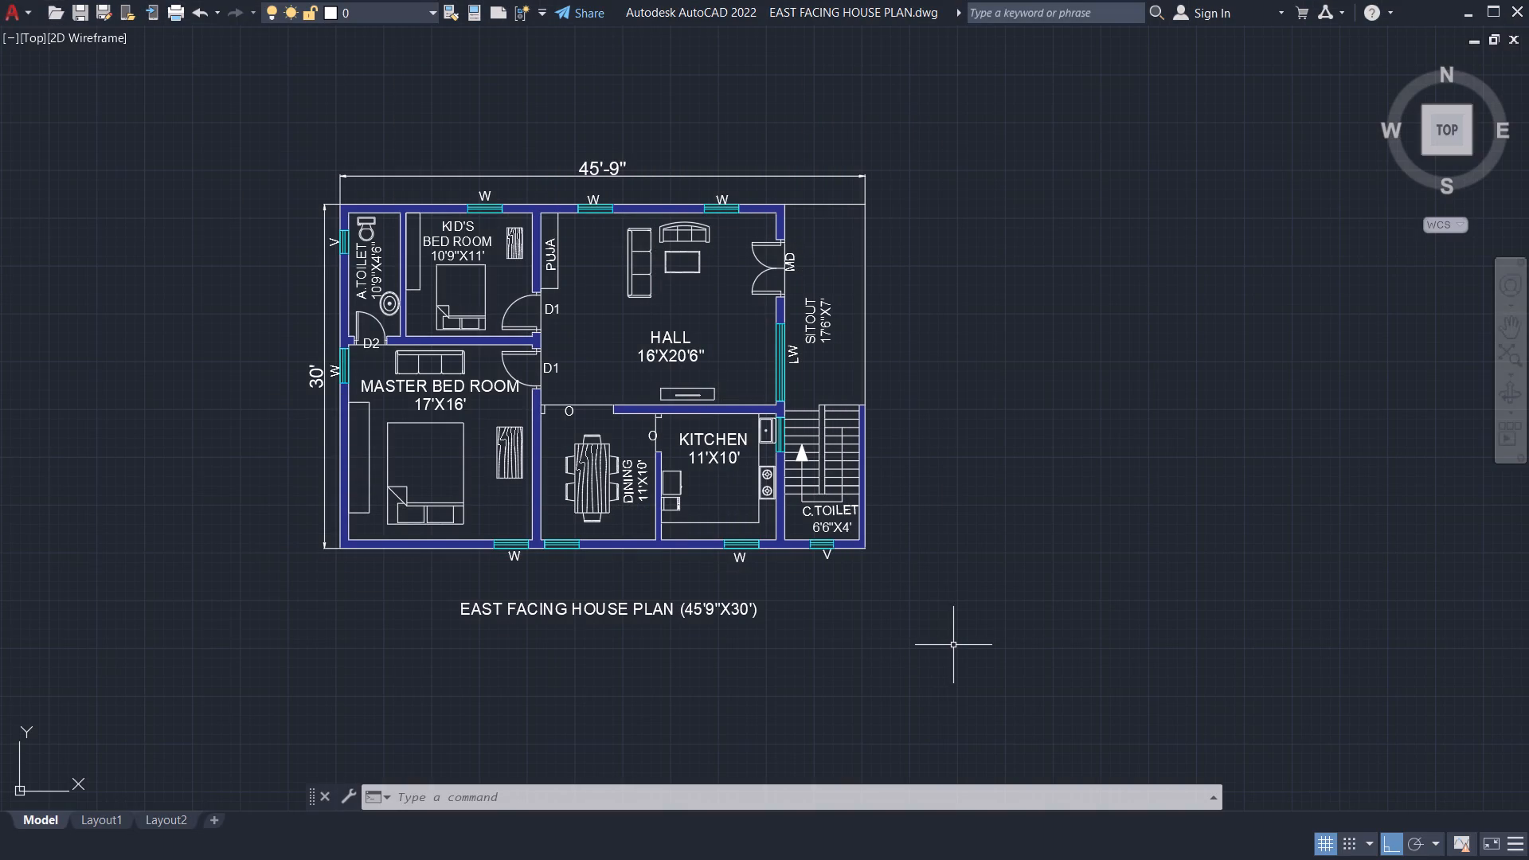
Take another rectangular screenshot of the plan, cropped closer around its overall dimensions and title.
{"action": "scroll", "coordinate": [953, 645], "scroll_direction": "down", "scroll_amount": 1}
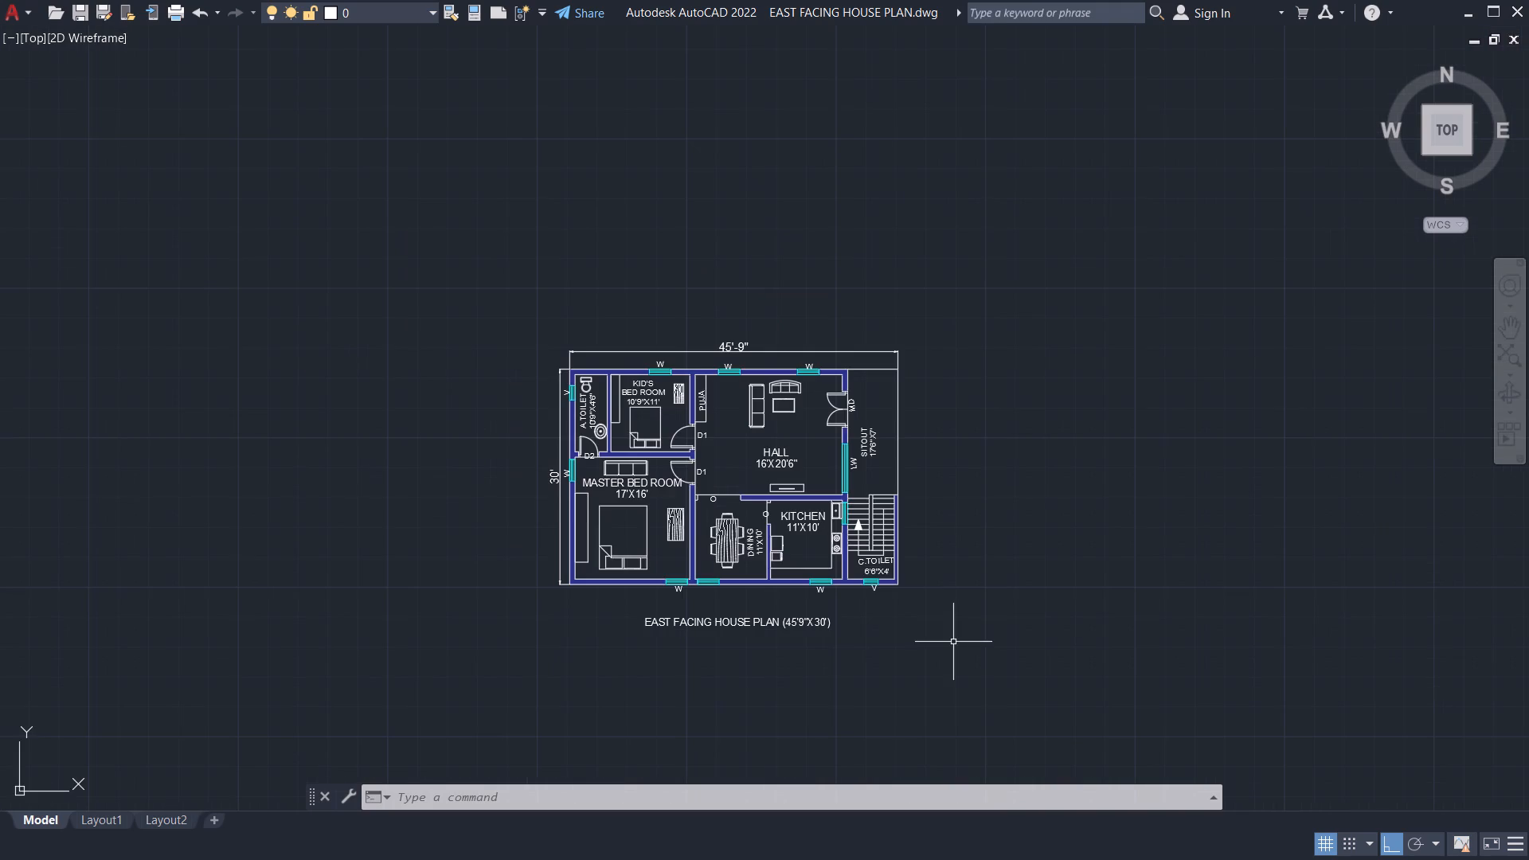
{"action": "scroll", "coordinate": [952, 640], "scroll_direction": "up", "scroll_amount": 1}
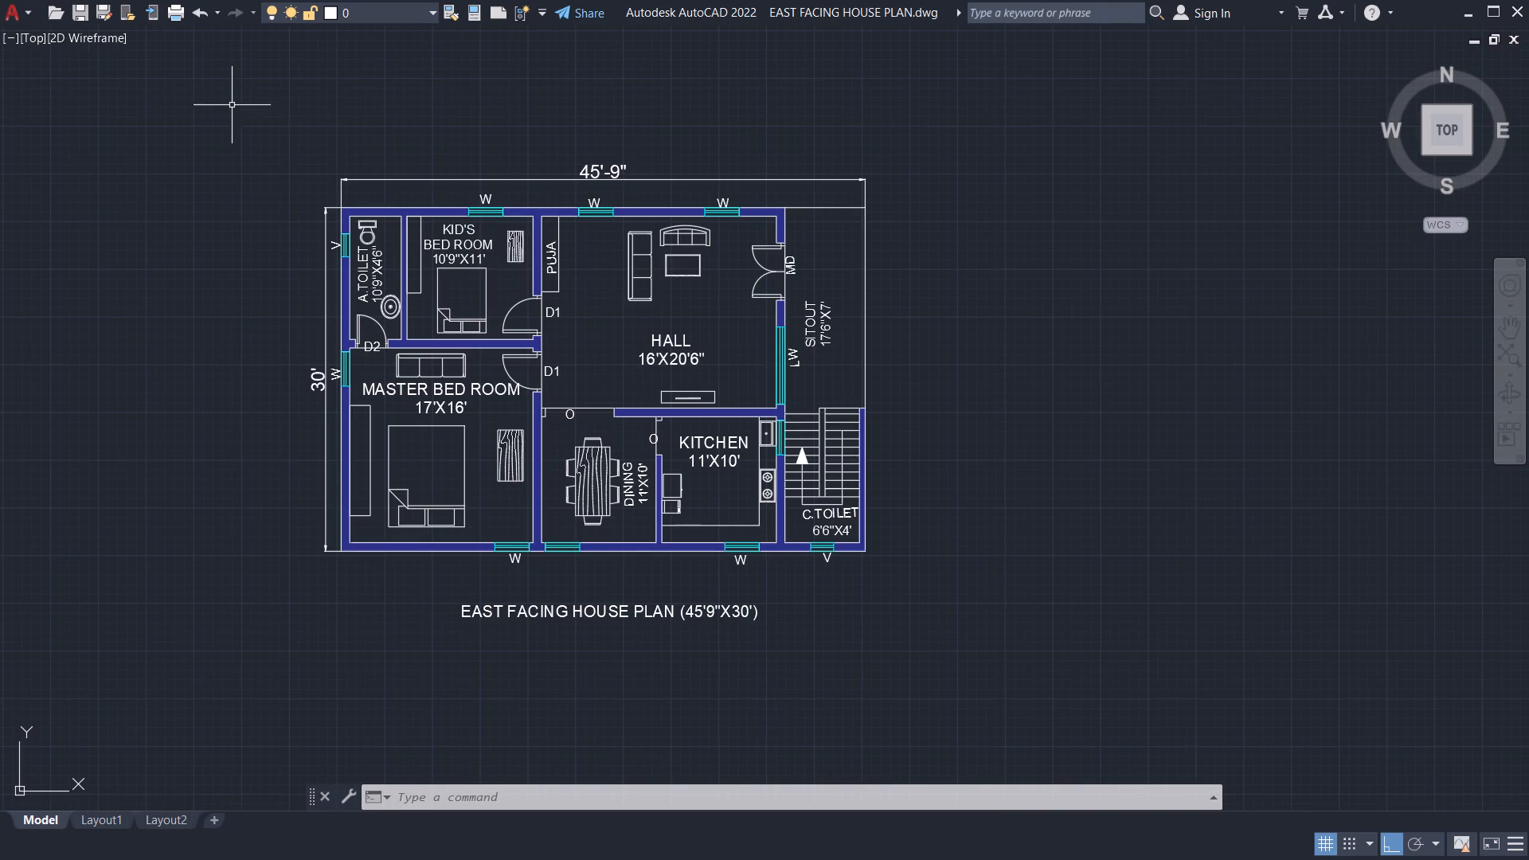
{"action": "key", "text": "Print"}
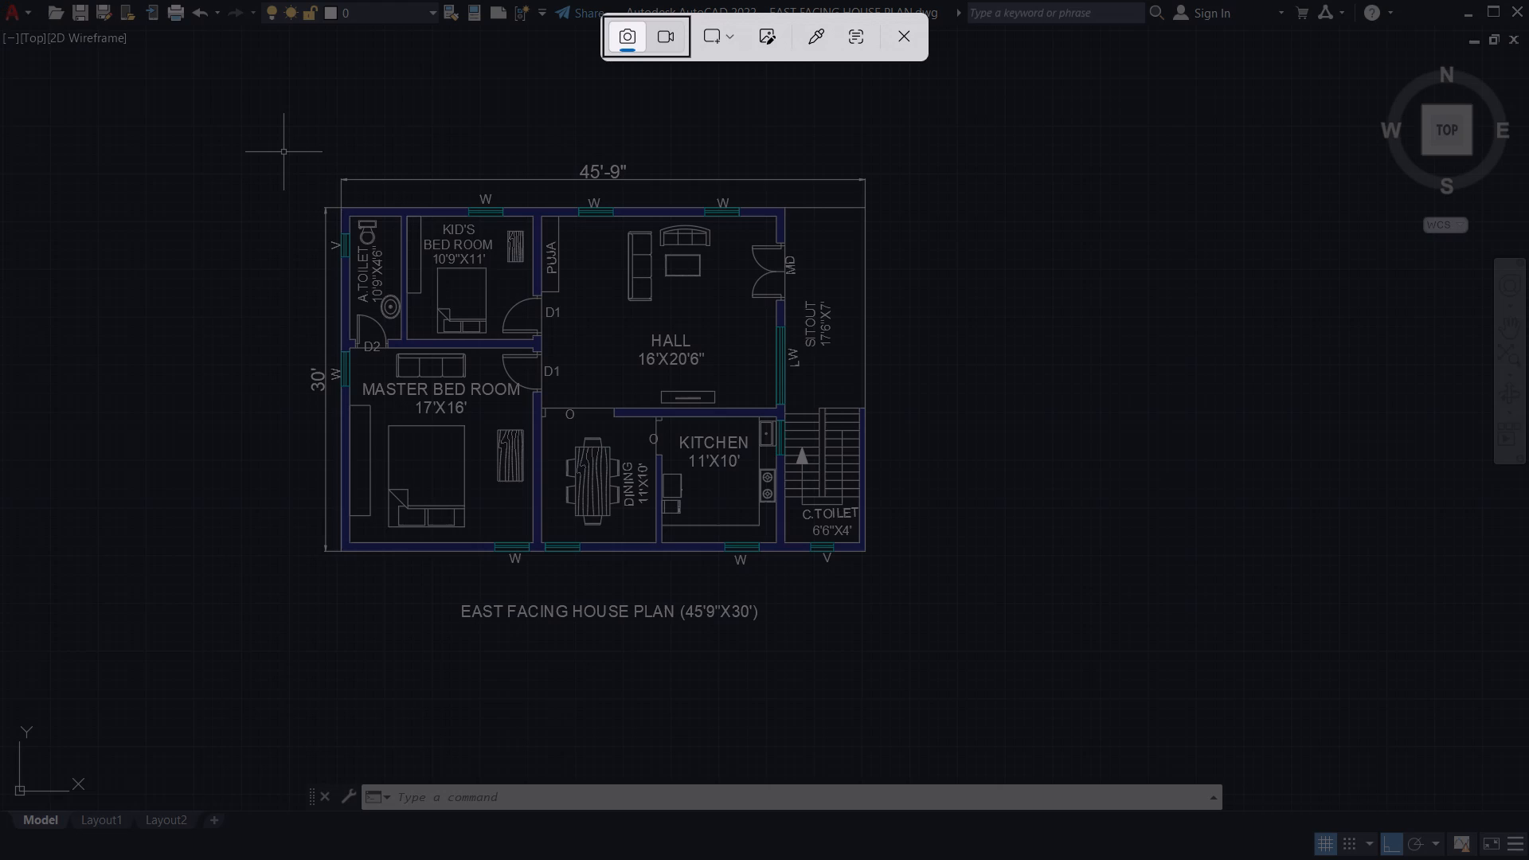
{"action": "left_click_drag", "start_coordinate": [305, 155], "coordinate": [424, 260]}
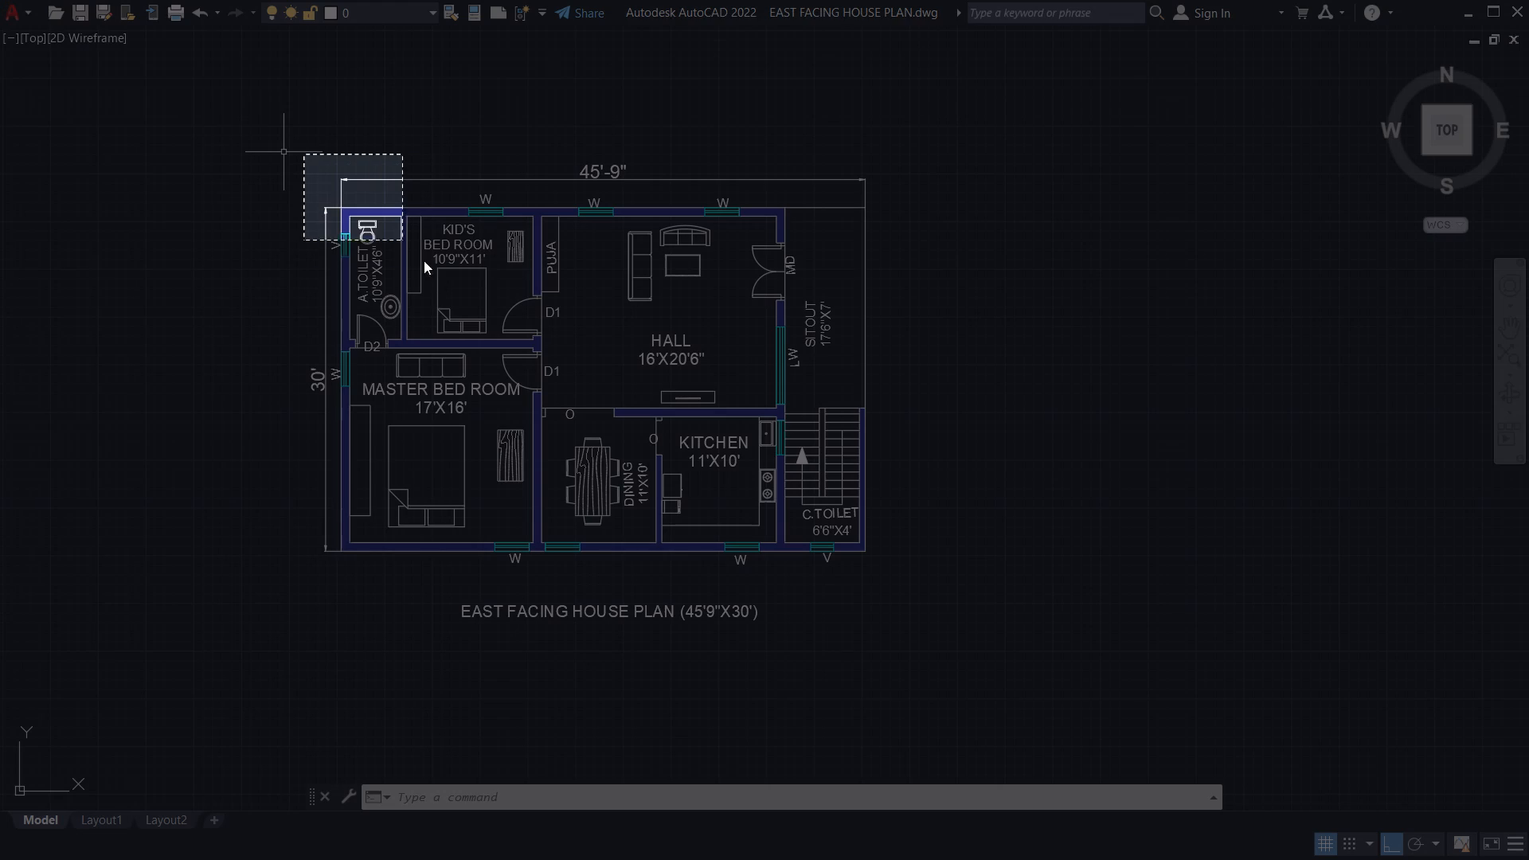
{"action": "left_click_drag", "start_coordinate": [424, 260], "coordinate": [892, 639]}
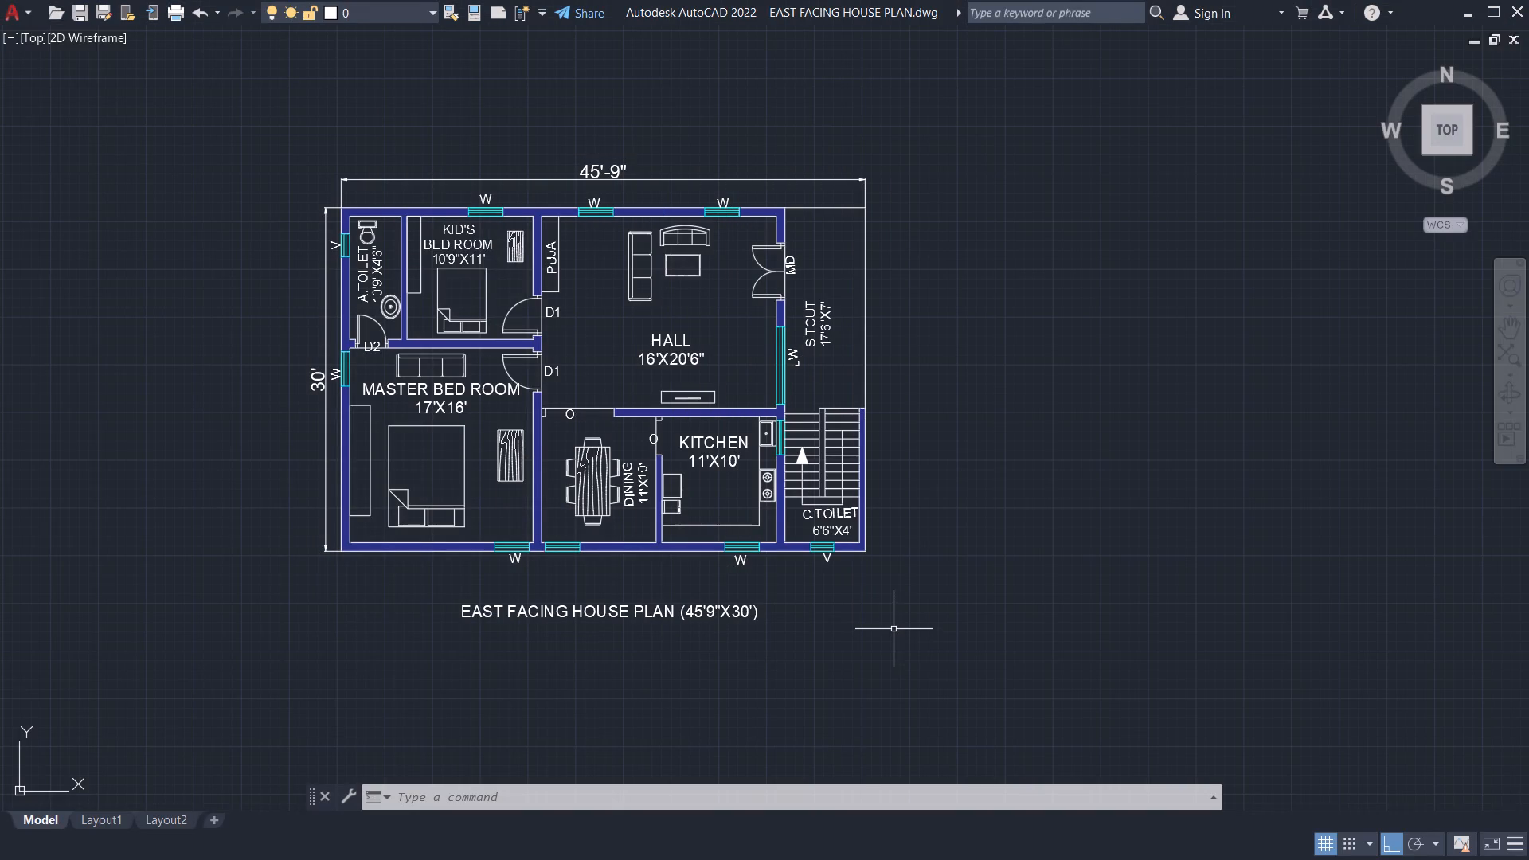
Turn Clean Screen off to restore the full interface.
{"action": "scroll", "coordinate": [974, 455], "scroll_direction": "down", "scroll_amount": 1}
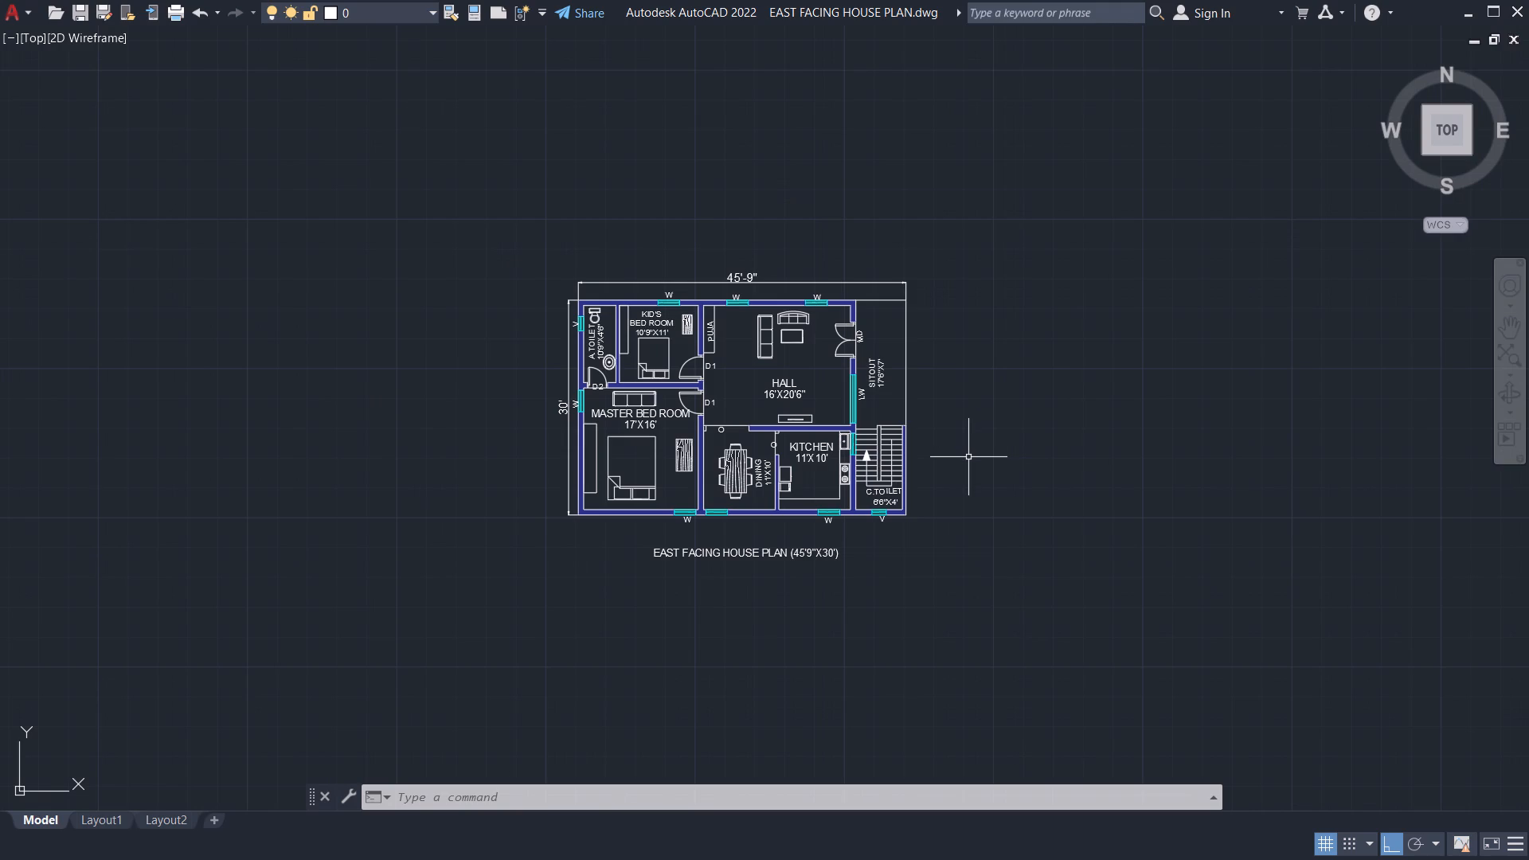
{"action": "key", "text": "ctrl+0"}
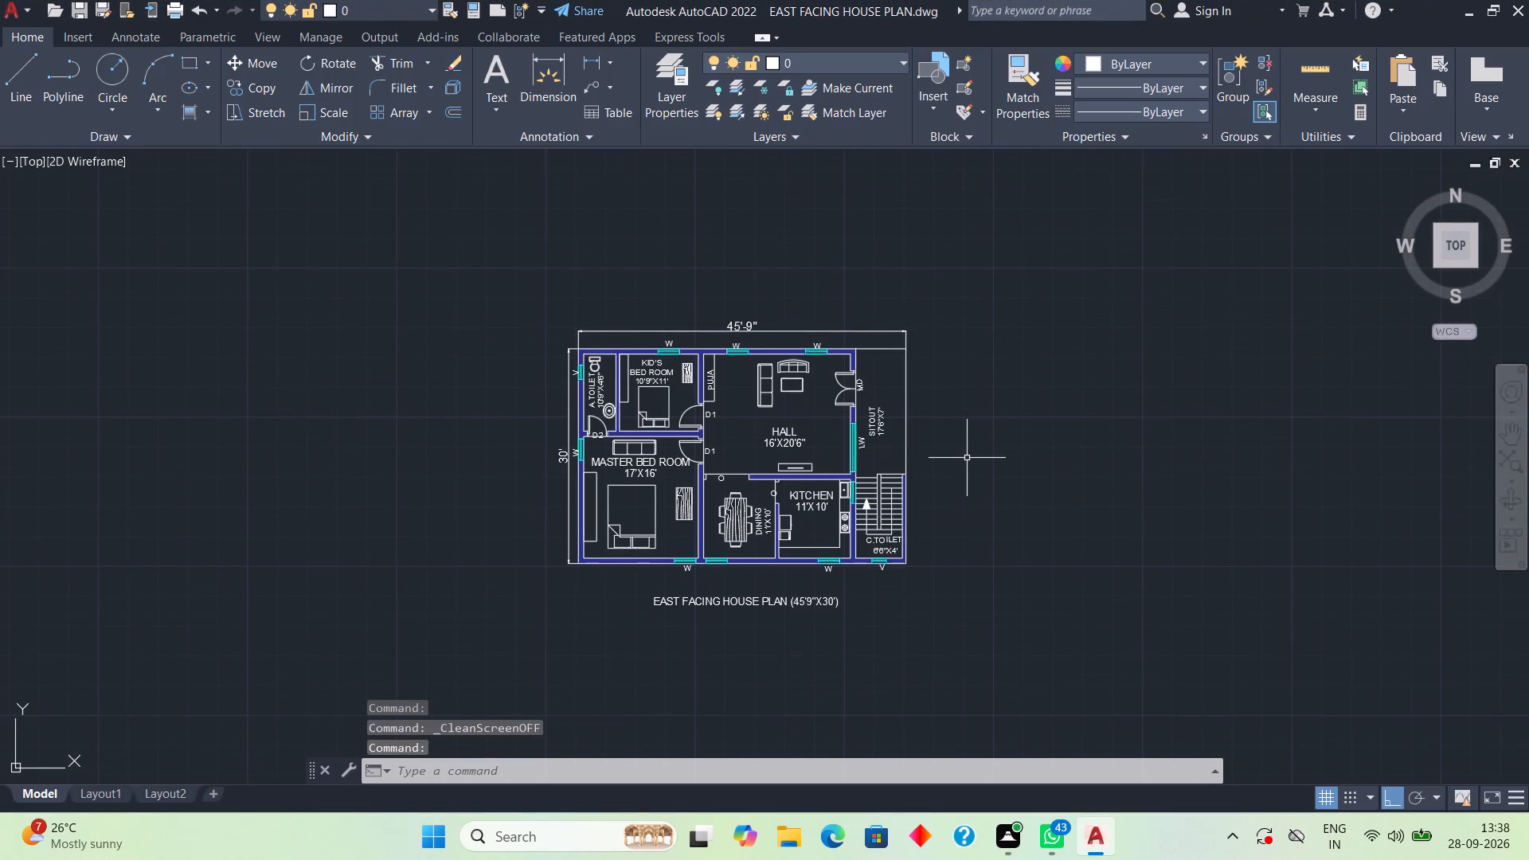
{"action": "scroll", "coordinate": [1204, 350], "scroll_direction": "down", "scroll_amount": 1}
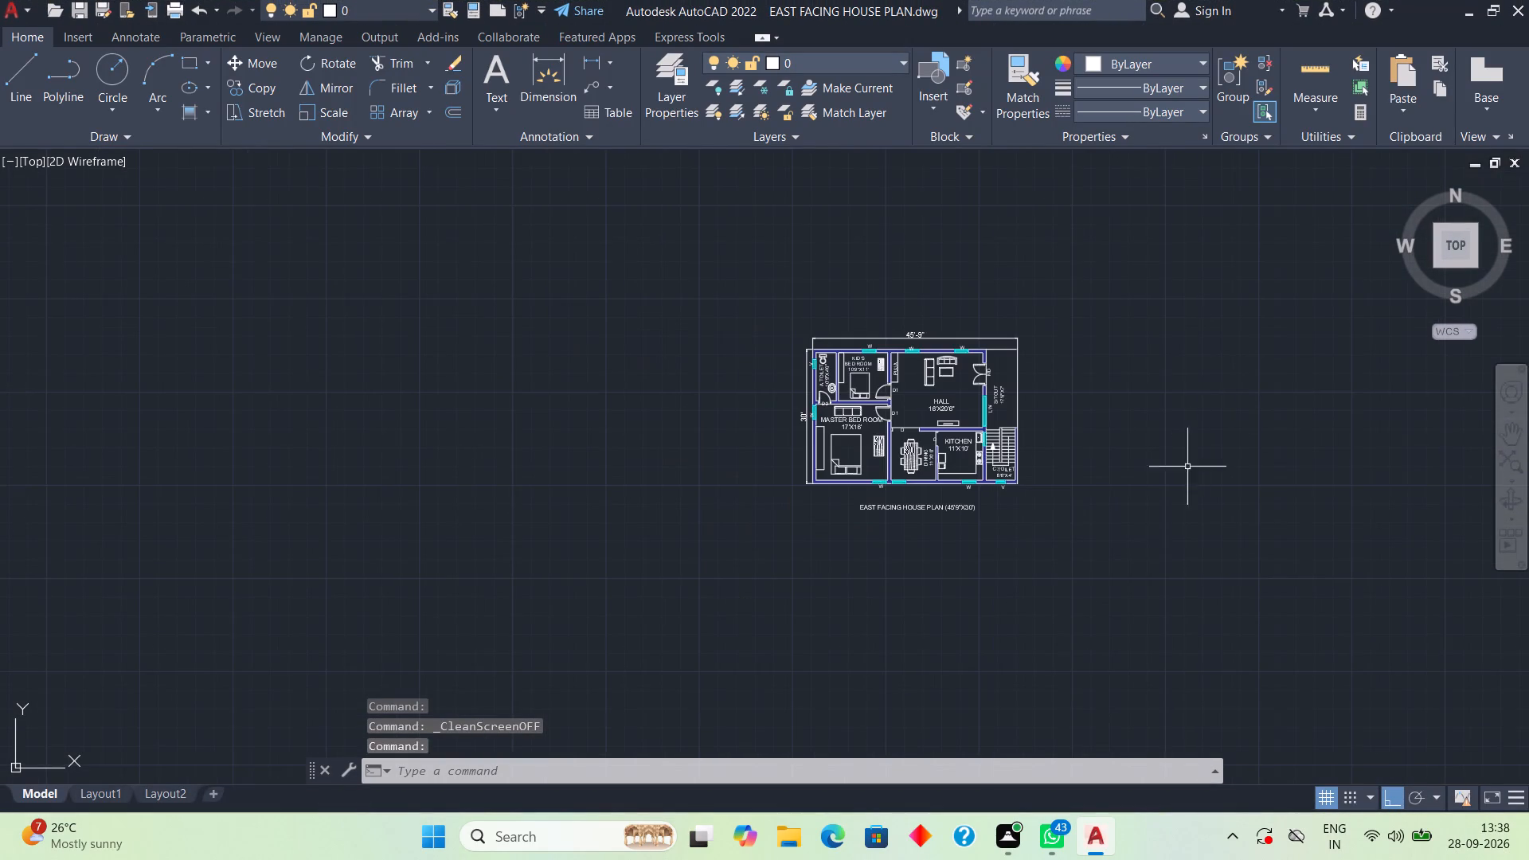